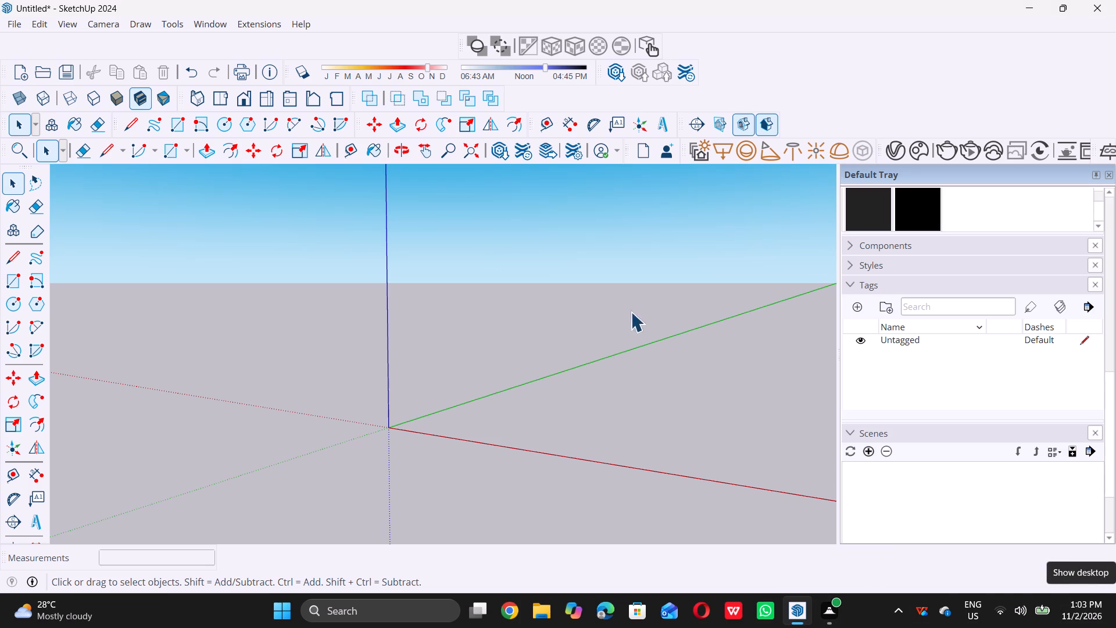
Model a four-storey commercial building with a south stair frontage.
Draw a 20' by 20' rectangle on the ground plane near the origin.
scroll(468, 390, "down", 10)
middle_click_drag(442, 370, 473, 468)
scroll(473, 469, "up", 1)
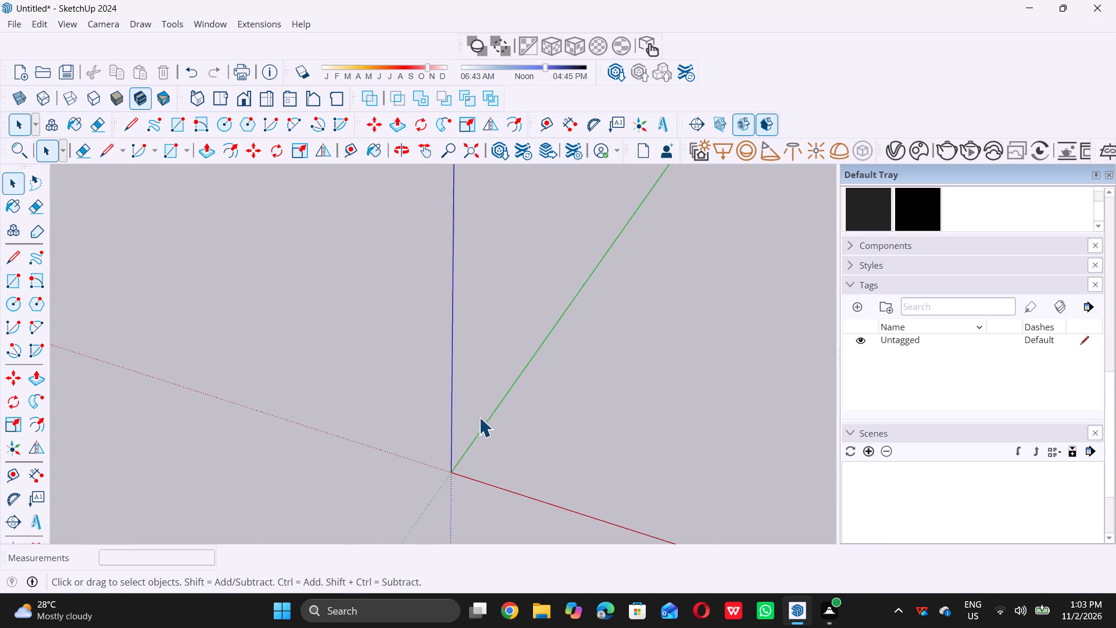
scroll(469, 357, "down", 6)
scroll(518, 380, "up", 4)
scroll(467, 354, "down", 6)
scroll(480, 395, "up", 2)
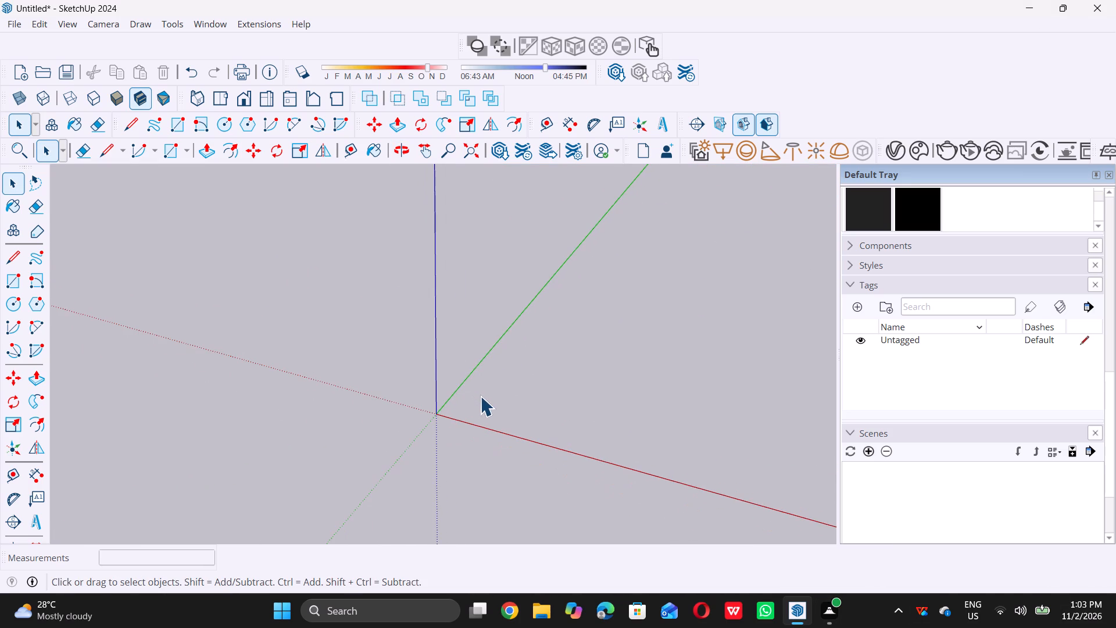
key("r")
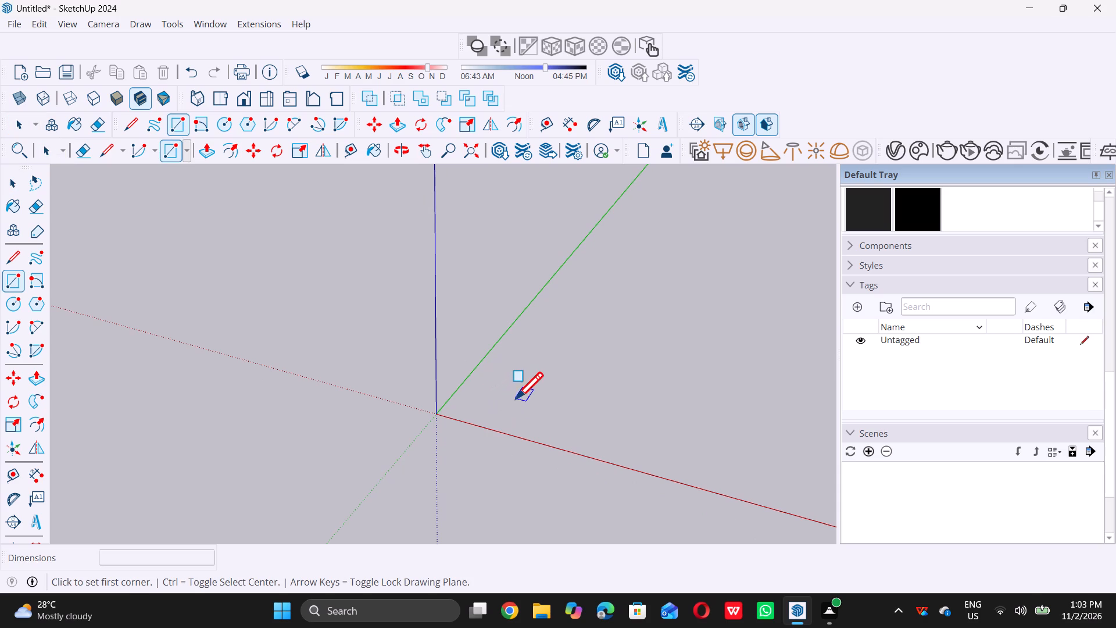
double_click(517, 396)
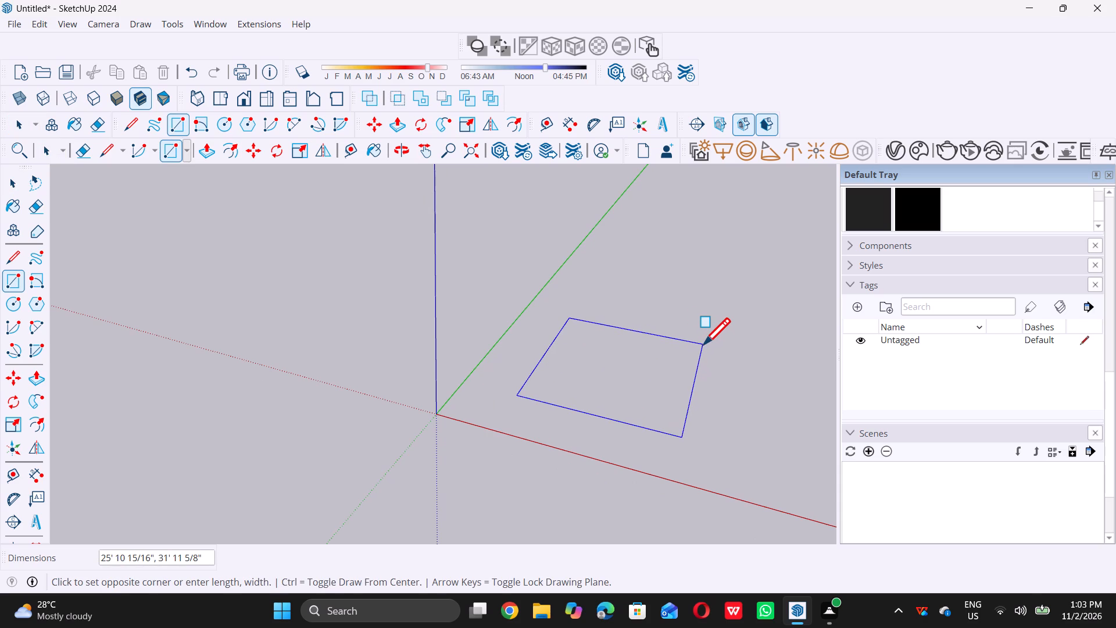
type("20")
type("',")
type("20")
key("apostrophe")
key("Return")
key("space")
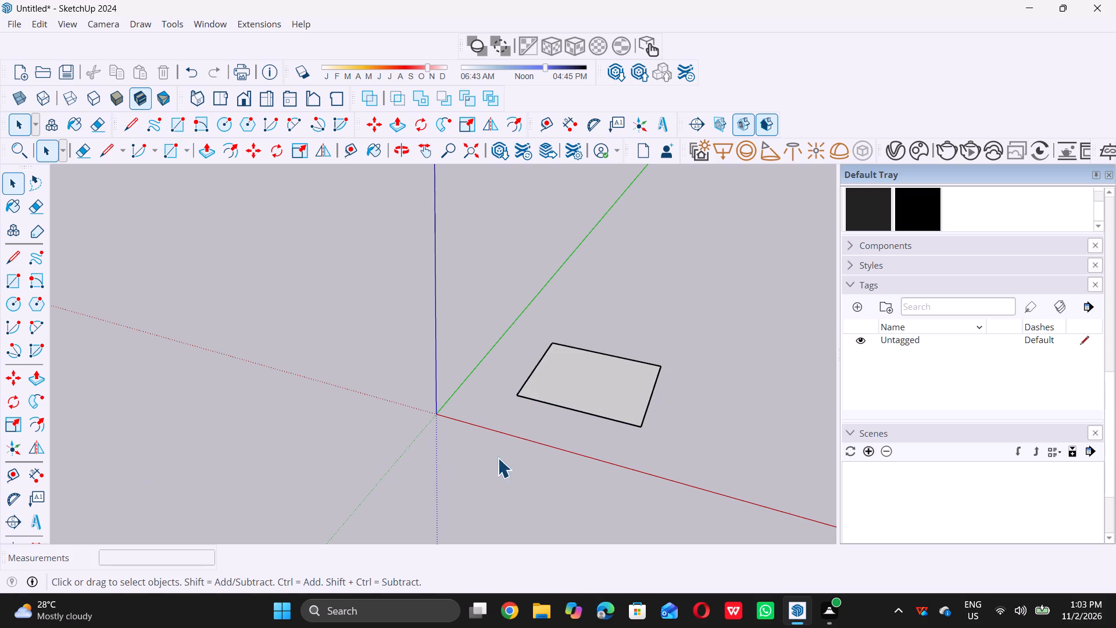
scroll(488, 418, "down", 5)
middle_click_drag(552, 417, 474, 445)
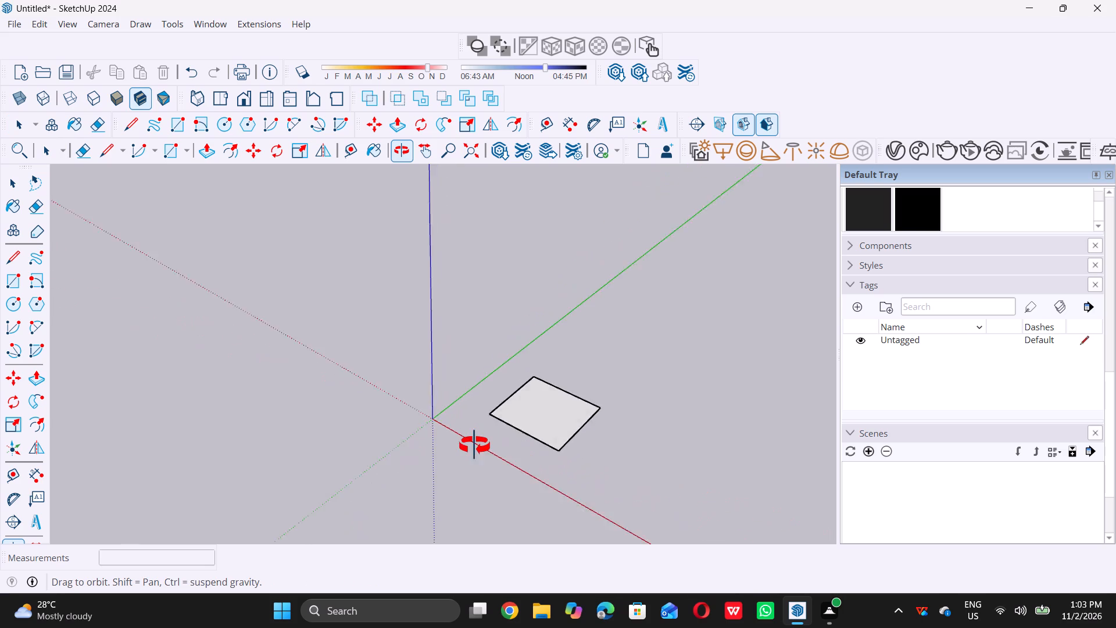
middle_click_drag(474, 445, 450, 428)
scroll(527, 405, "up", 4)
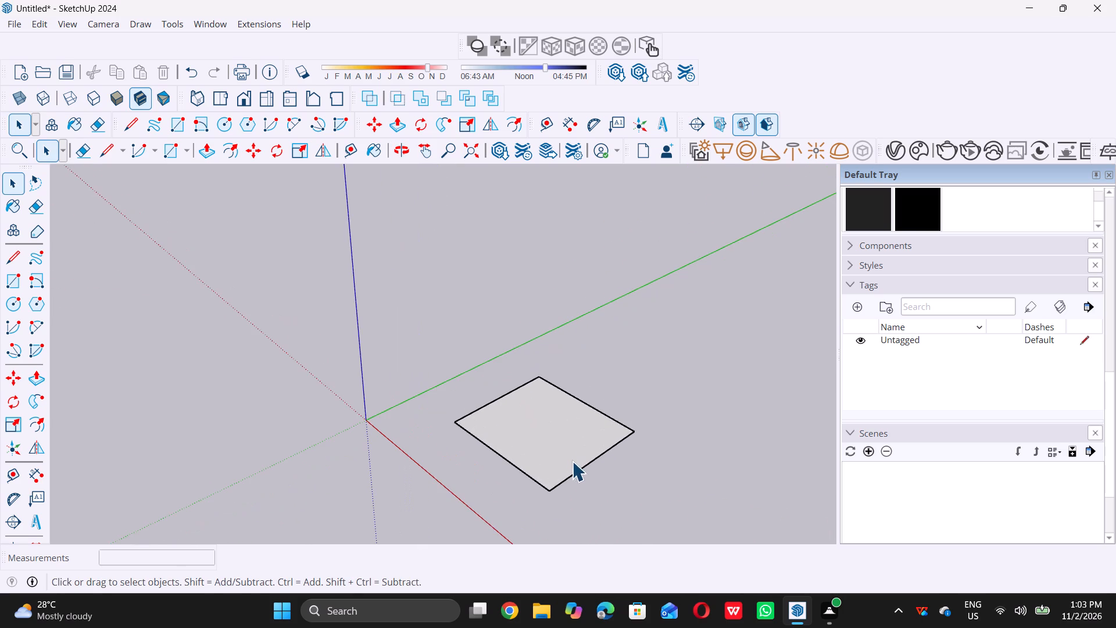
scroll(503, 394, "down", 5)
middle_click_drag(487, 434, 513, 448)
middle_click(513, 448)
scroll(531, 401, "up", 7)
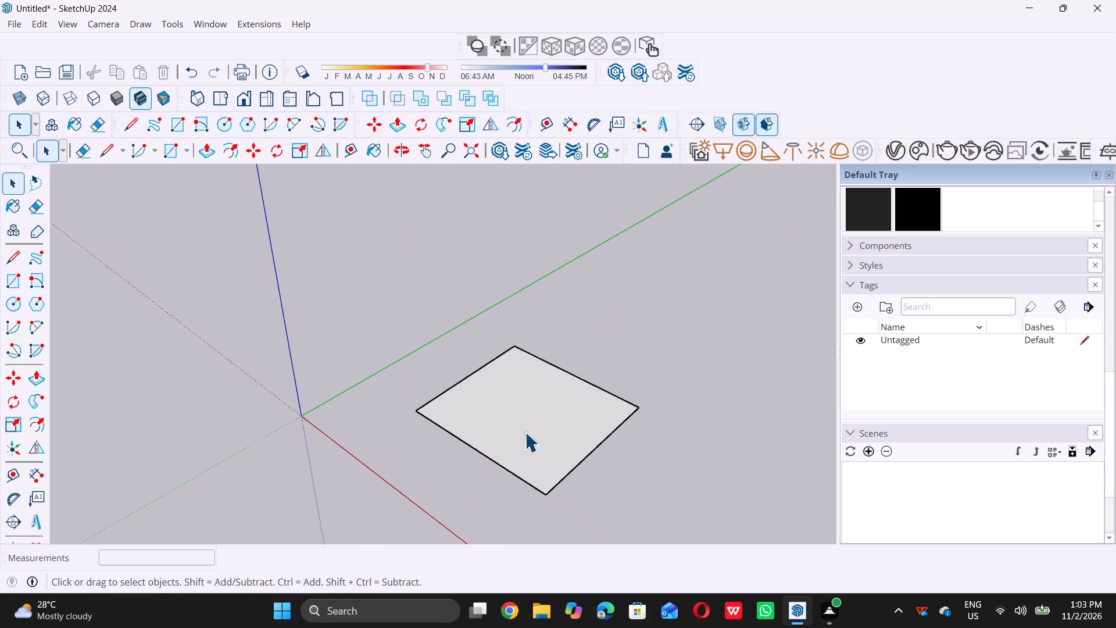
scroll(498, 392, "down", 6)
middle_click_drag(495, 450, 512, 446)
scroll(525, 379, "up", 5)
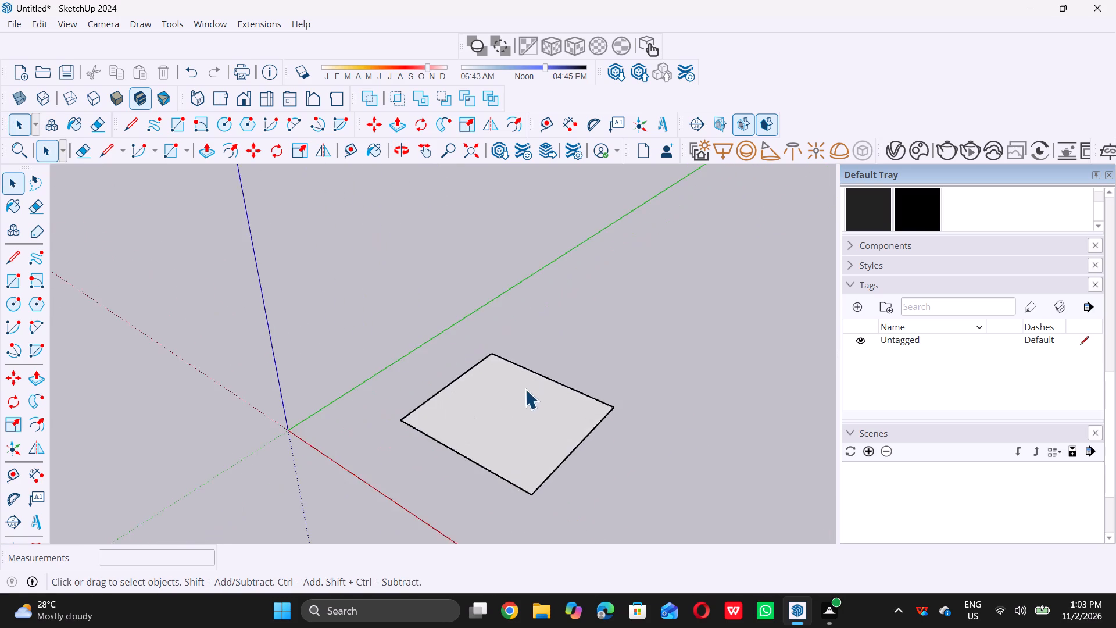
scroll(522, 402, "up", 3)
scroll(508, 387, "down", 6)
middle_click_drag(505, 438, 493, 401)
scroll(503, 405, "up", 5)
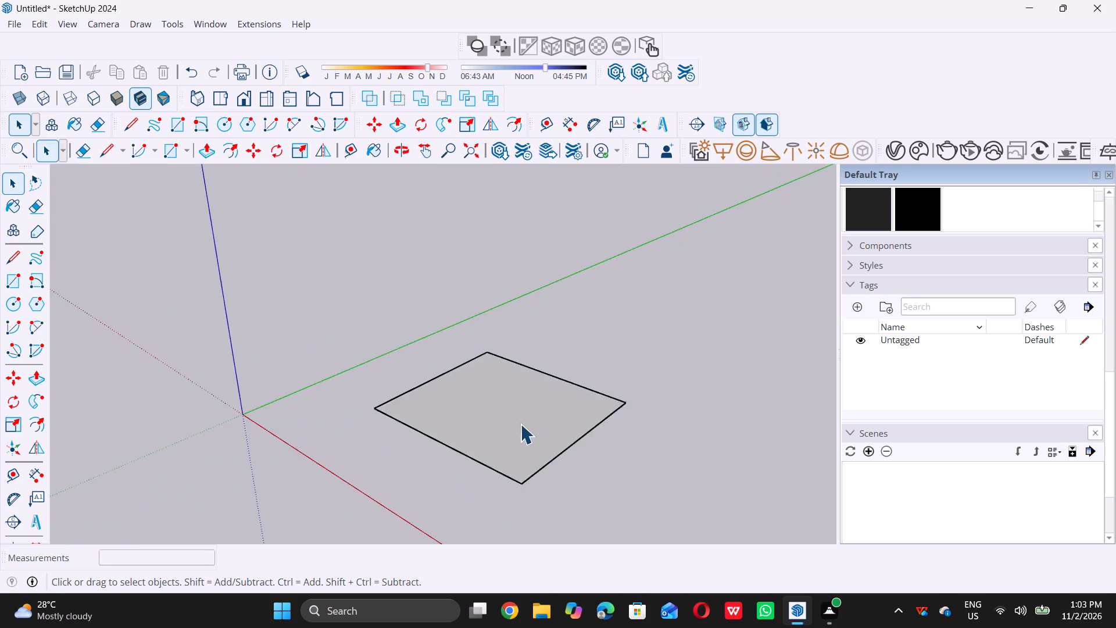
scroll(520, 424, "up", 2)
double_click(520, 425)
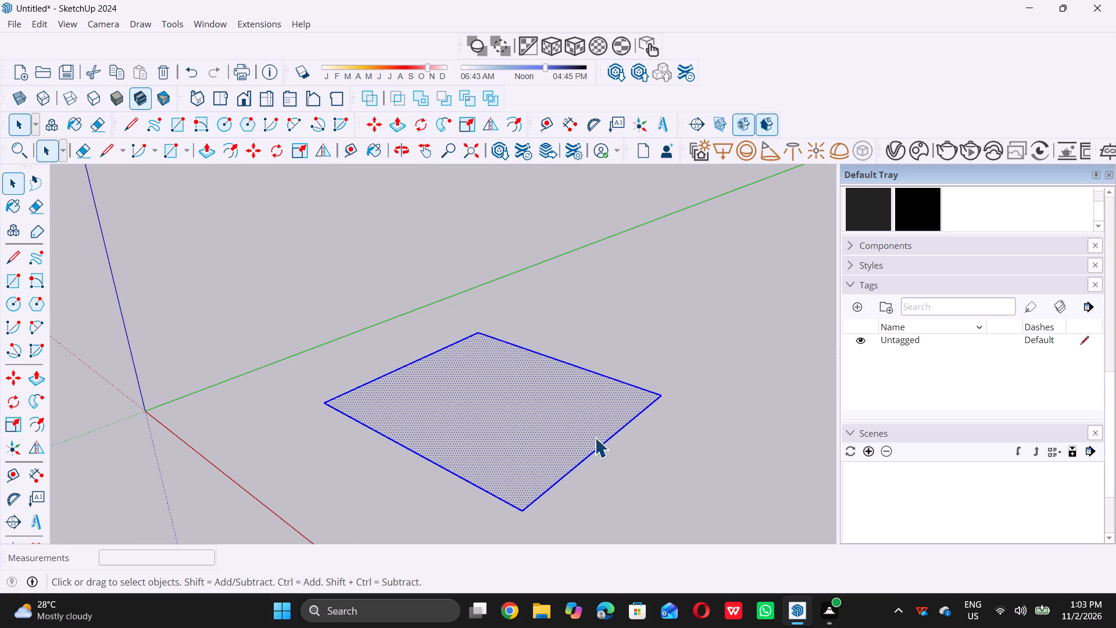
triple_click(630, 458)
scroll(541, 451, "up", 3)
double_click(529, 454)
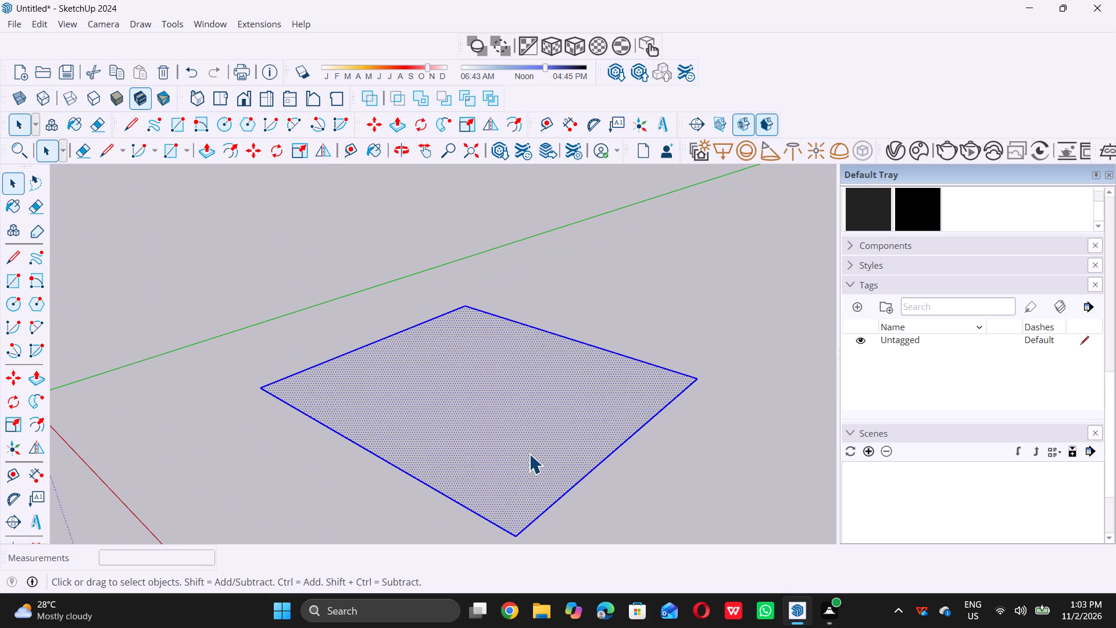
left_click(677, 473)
Offset the square face's outline inward by 9" to form the wall thickness.
left_click(517, 428)
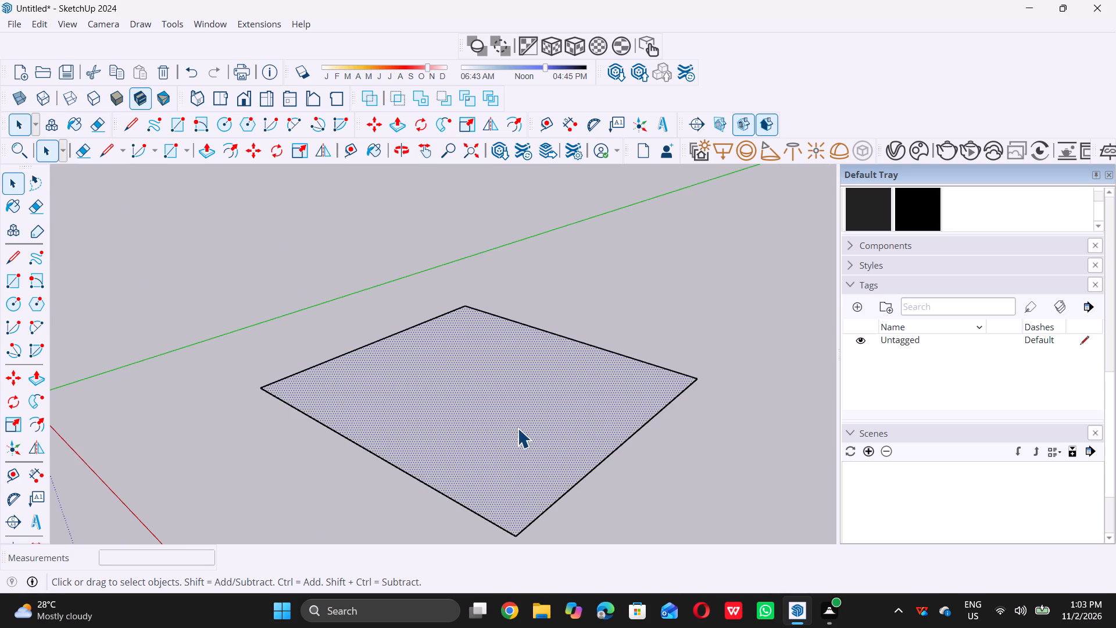
key("f")
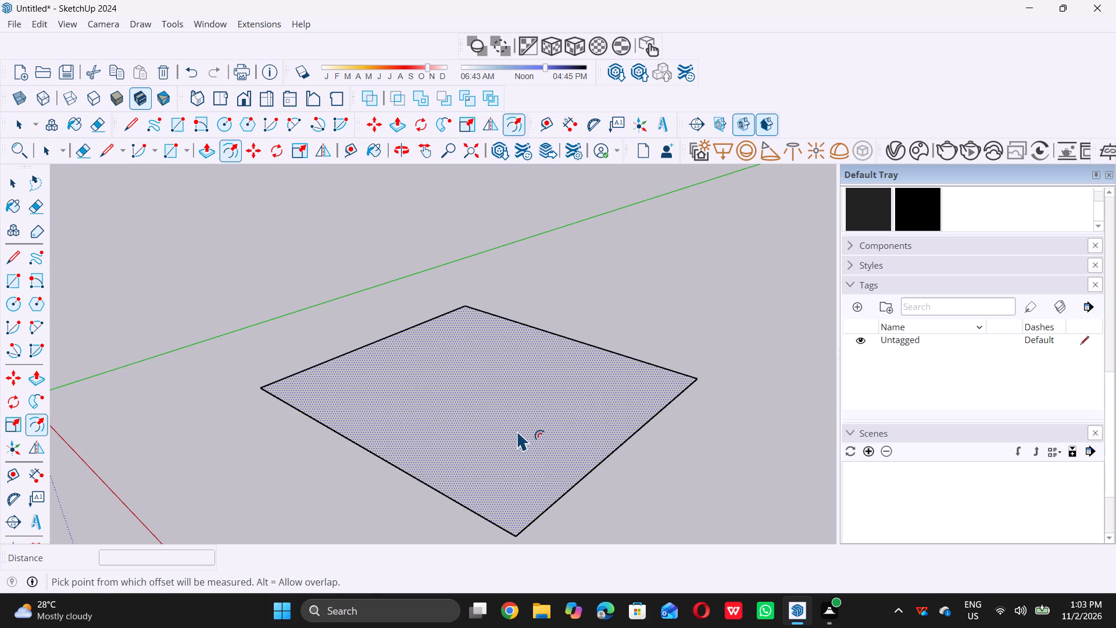
double_click(517, 428)
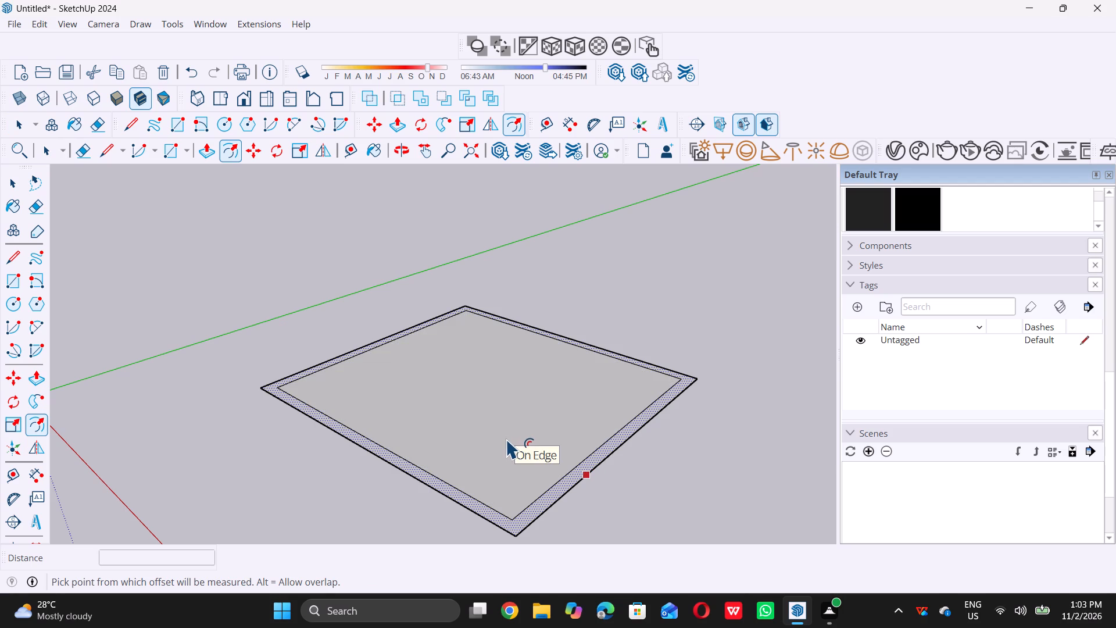
key("ctrl+z")
left_click(506, 438)
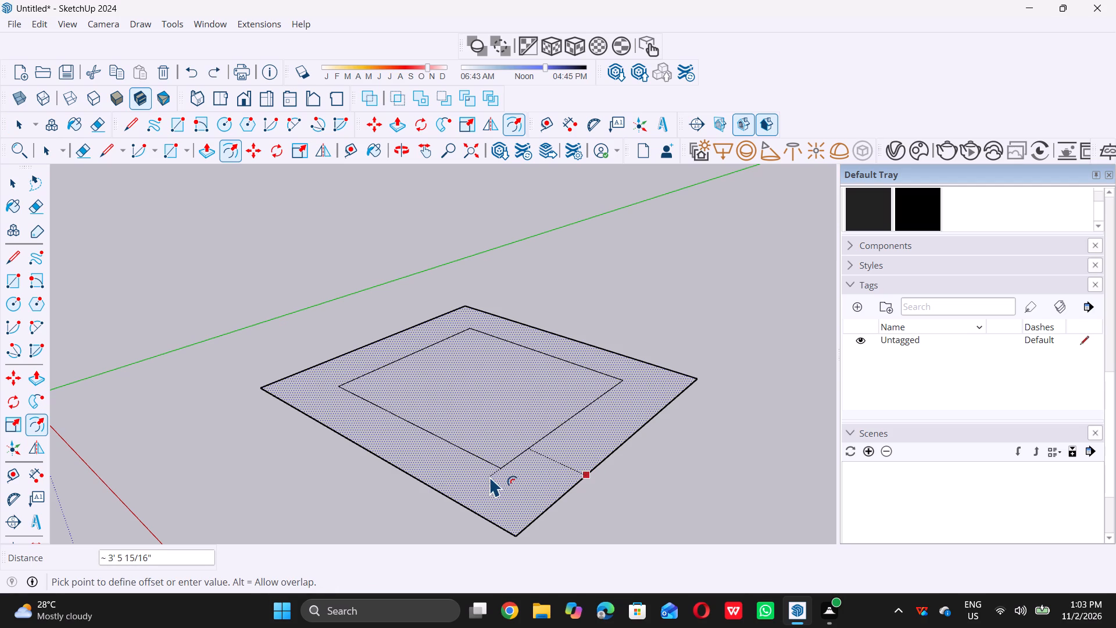
key("9")
key("shift+quotedbl")
key("Return")
key("space")
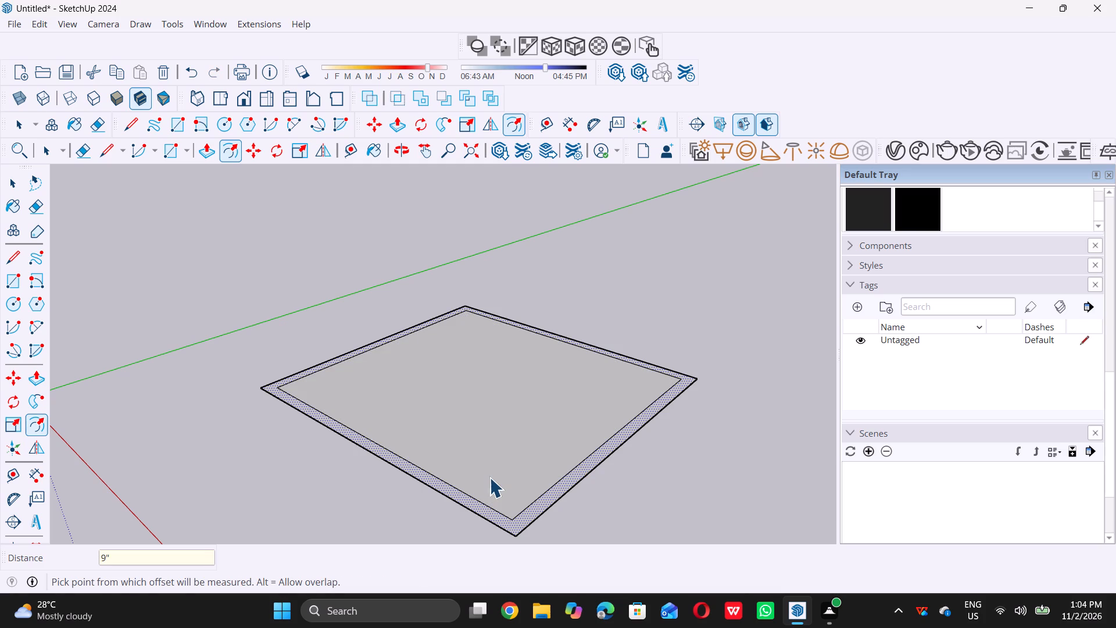
Push/Pull the 9" border face up 10' to raise the walls.
left_click(330, 506)
scroll(398, 466, "up", 1)
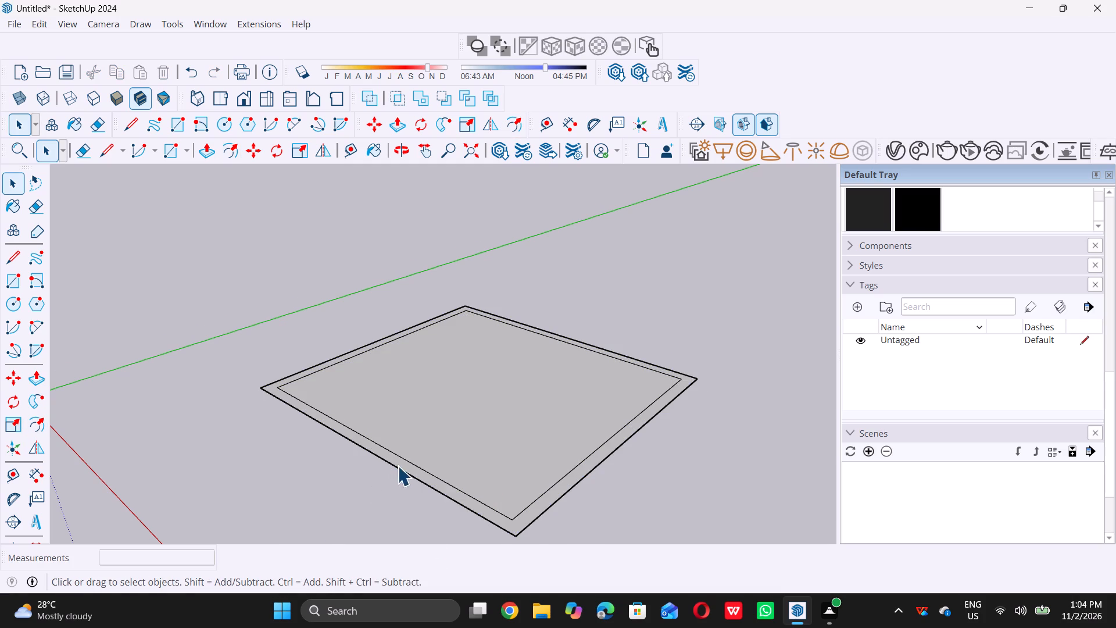
scroll(398, 466, "up", 8)
double_click(421, 476)
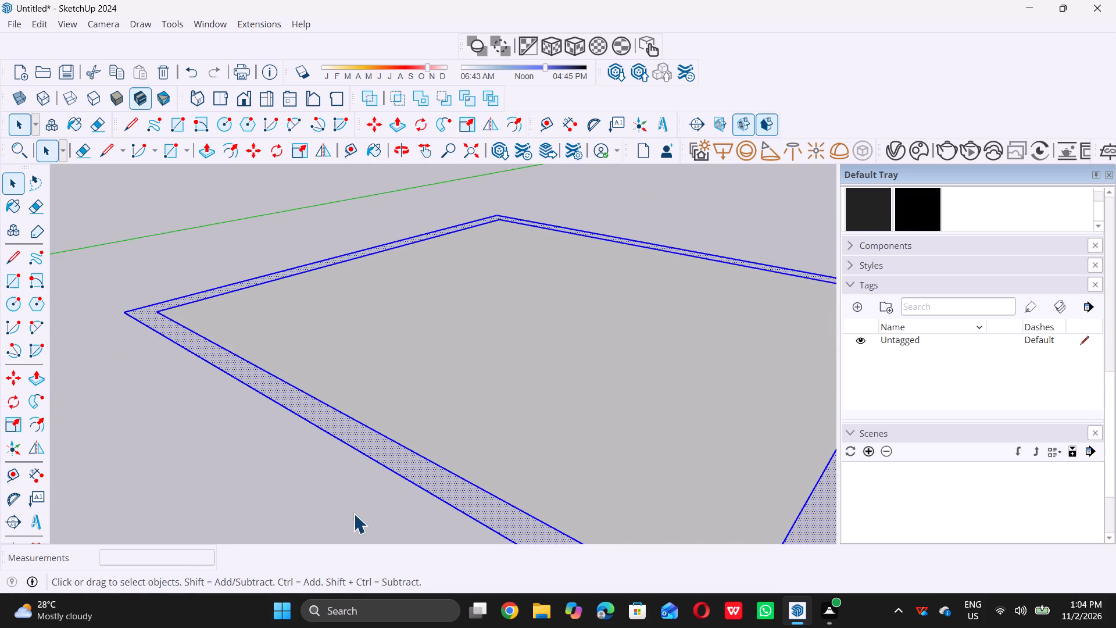
left_click(353, 513)
left_click(439, 484)
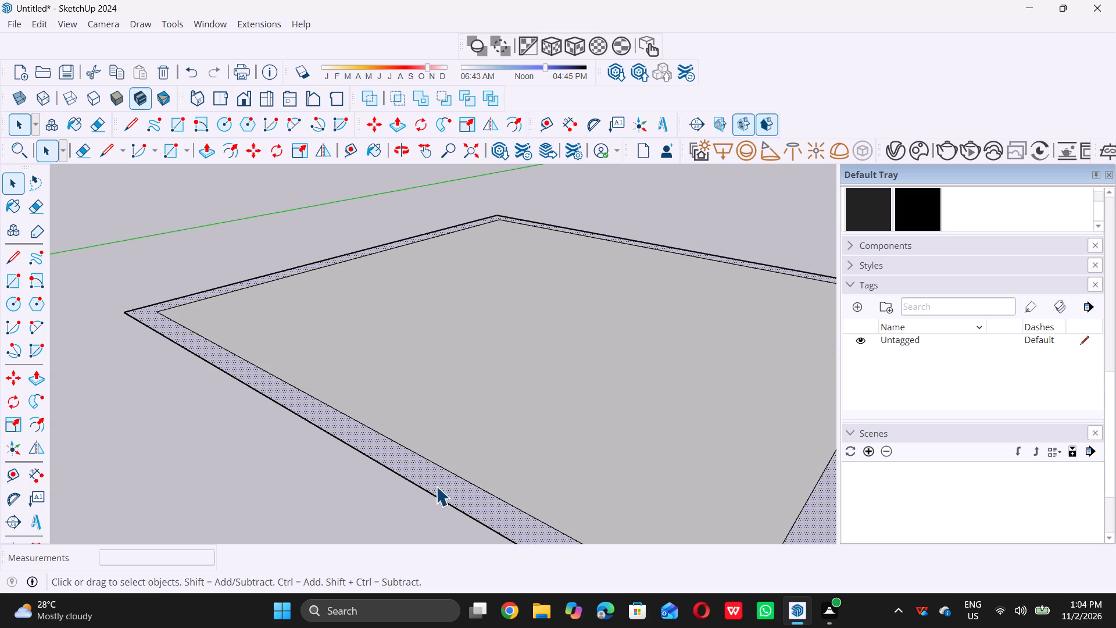
key("p")
double_click(436, 487)
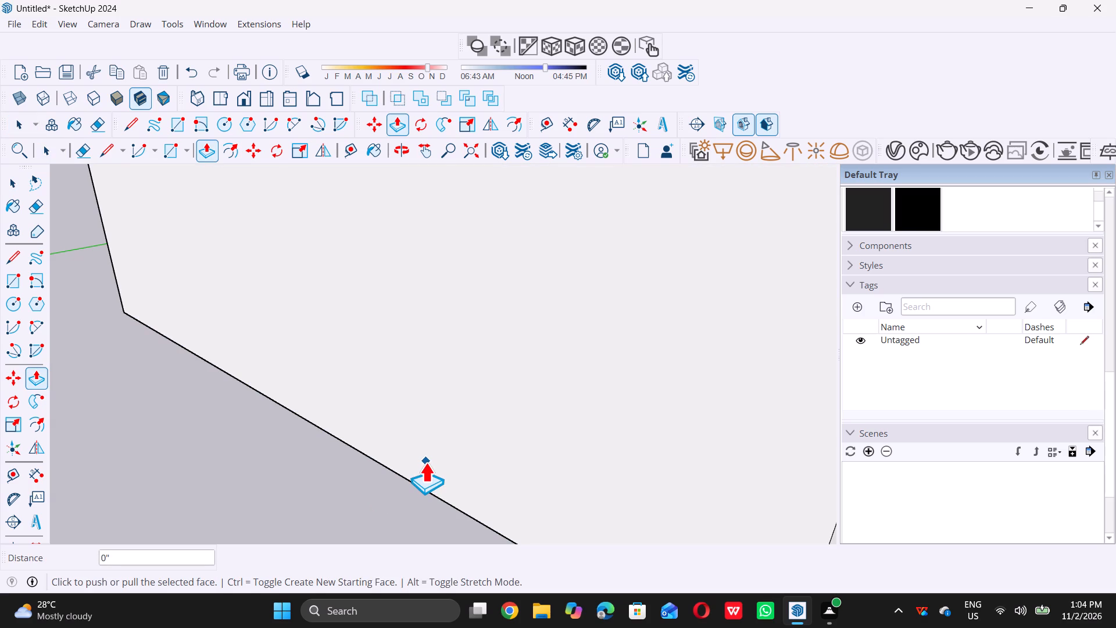
key("ctrl+z")
left_click(435, 472)
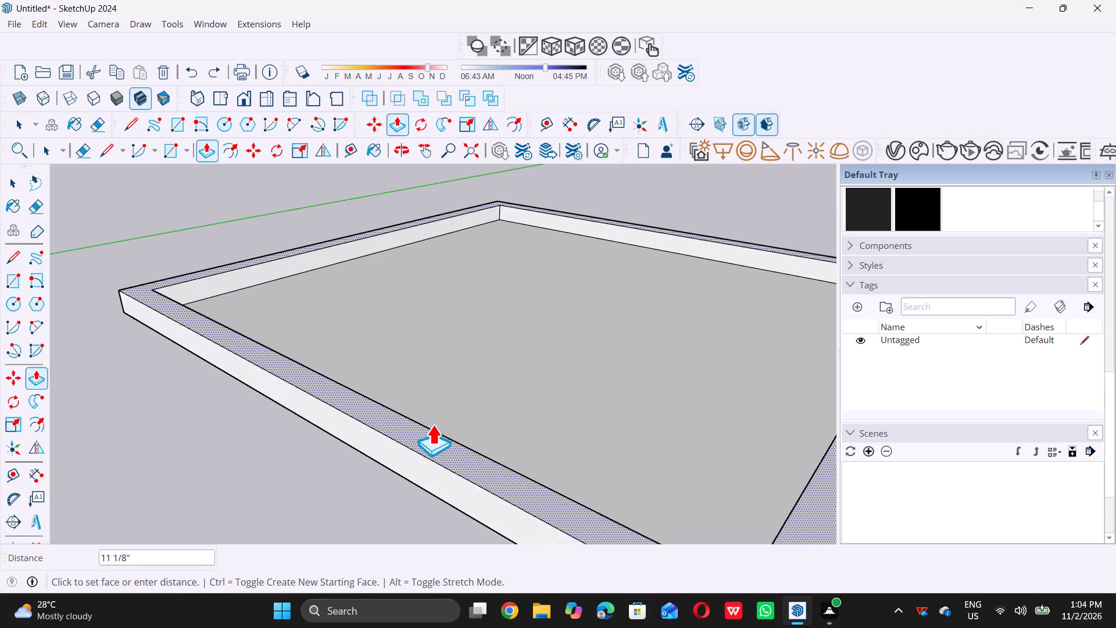
type("10")
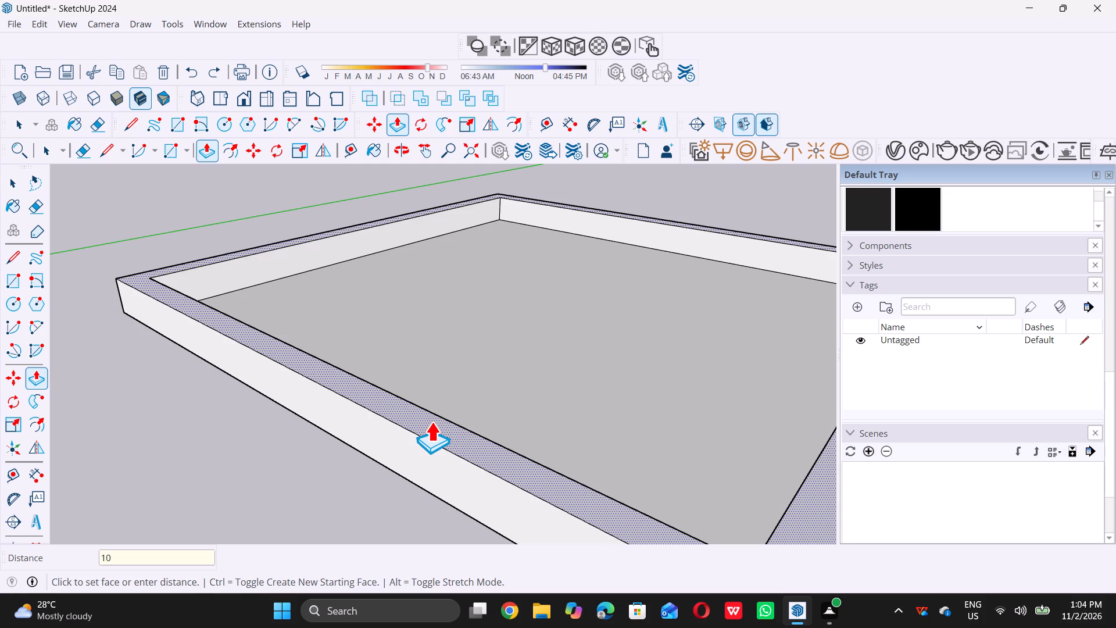
key("apostrophe")
key("Return")
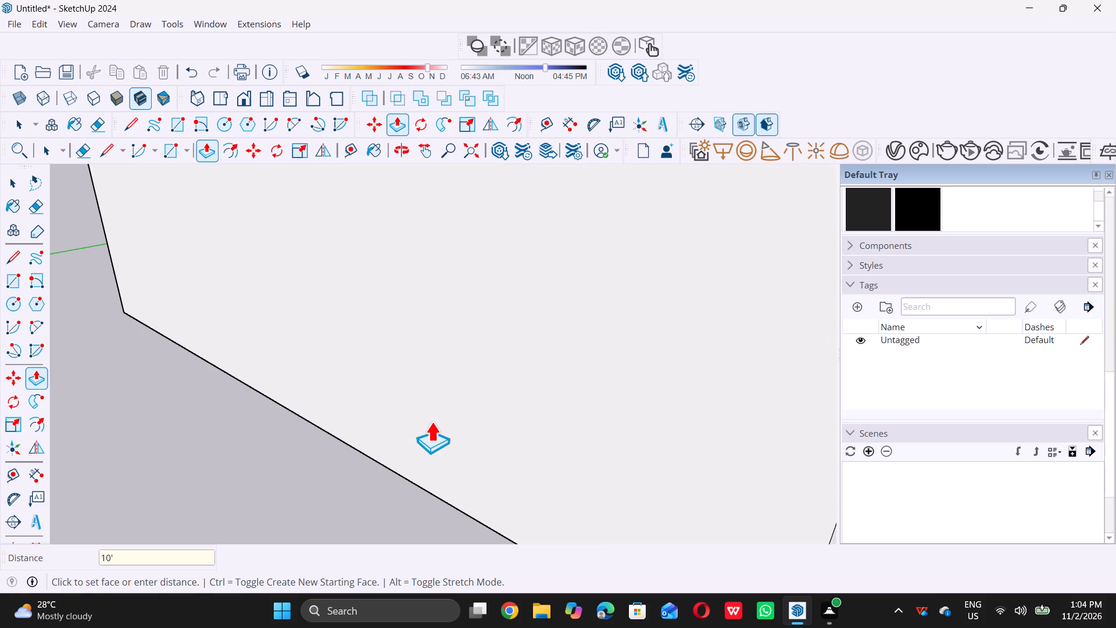
key("space")
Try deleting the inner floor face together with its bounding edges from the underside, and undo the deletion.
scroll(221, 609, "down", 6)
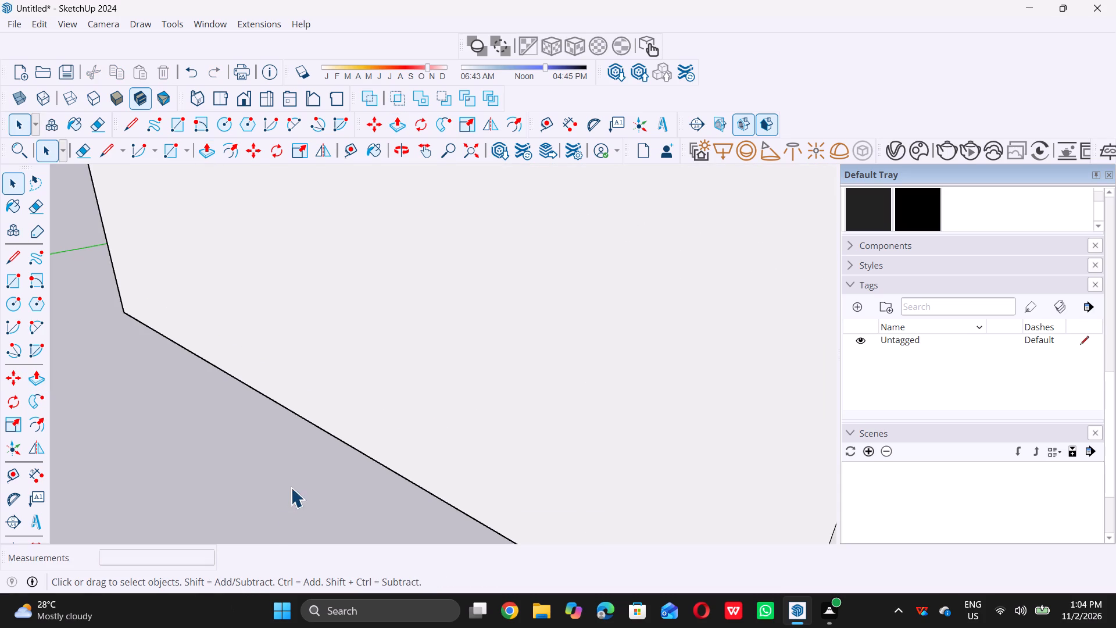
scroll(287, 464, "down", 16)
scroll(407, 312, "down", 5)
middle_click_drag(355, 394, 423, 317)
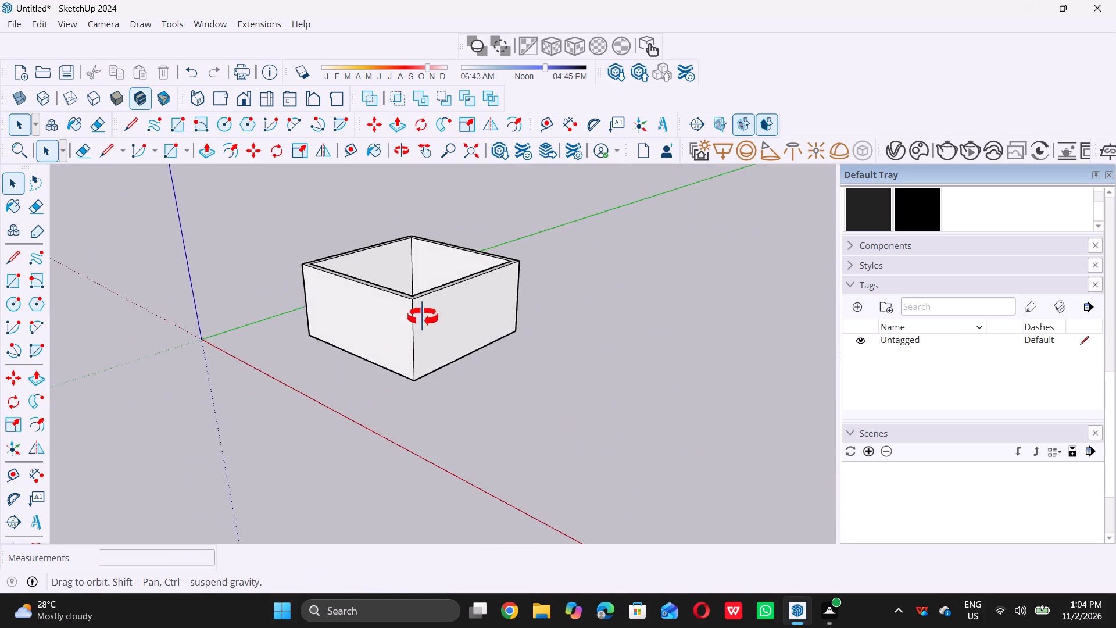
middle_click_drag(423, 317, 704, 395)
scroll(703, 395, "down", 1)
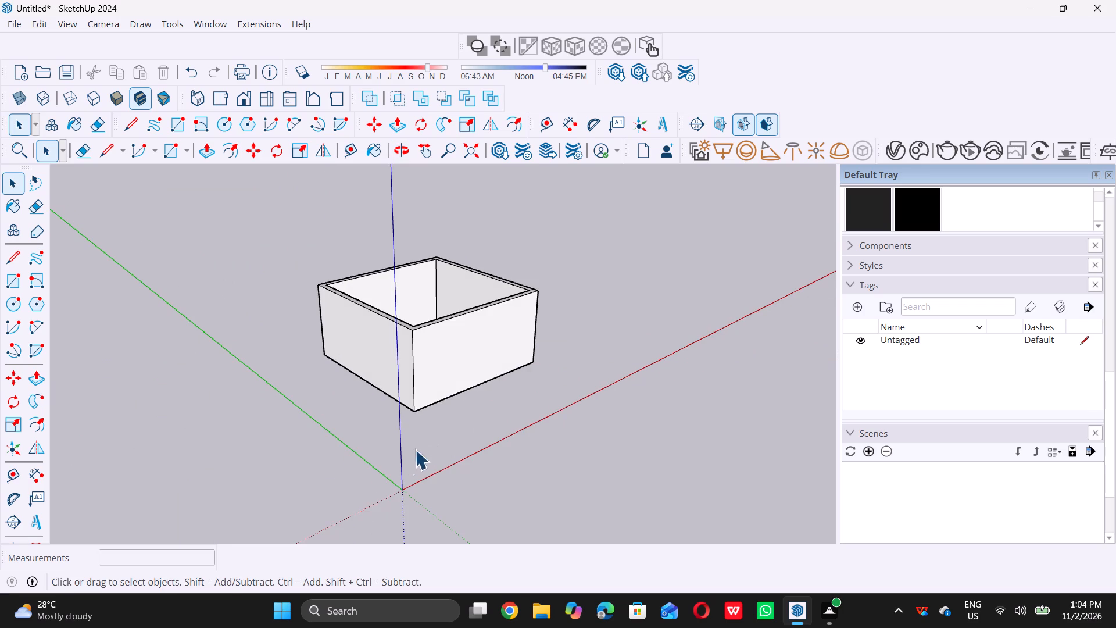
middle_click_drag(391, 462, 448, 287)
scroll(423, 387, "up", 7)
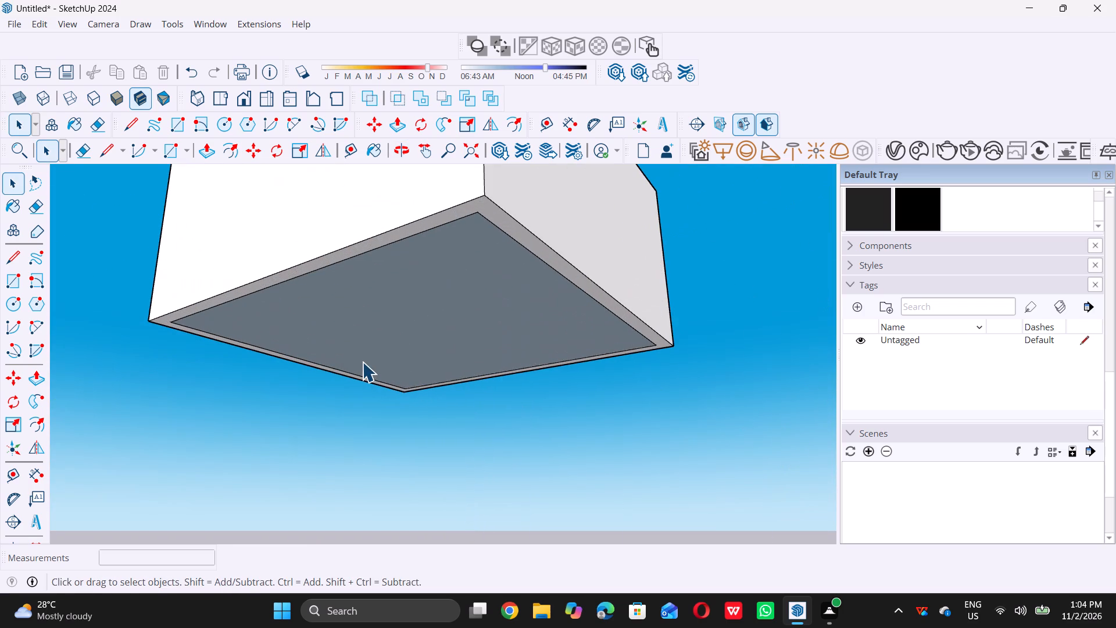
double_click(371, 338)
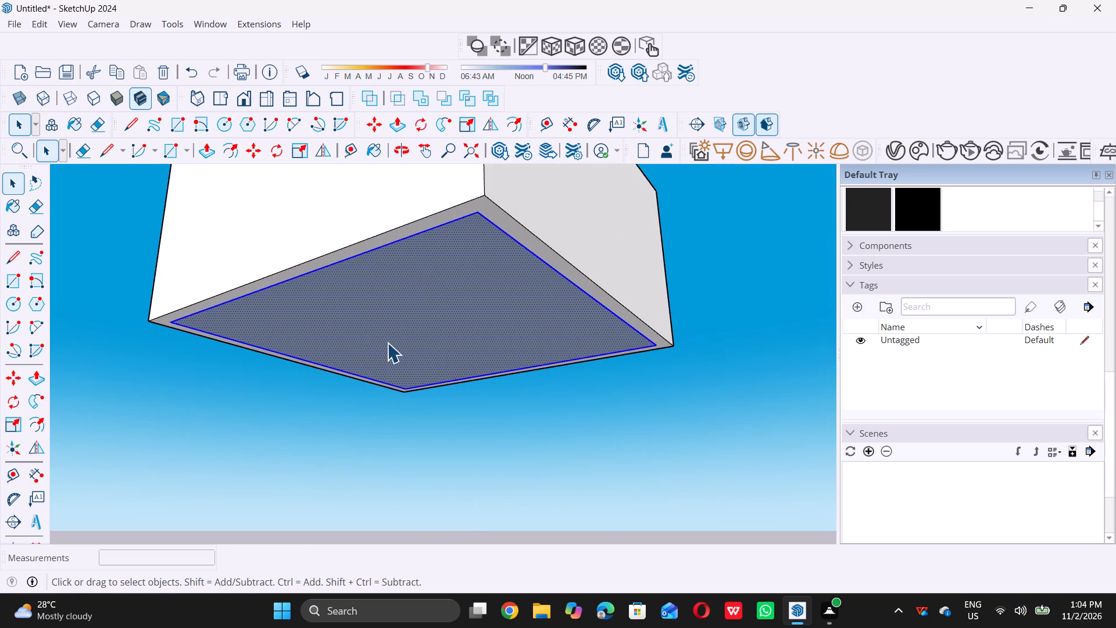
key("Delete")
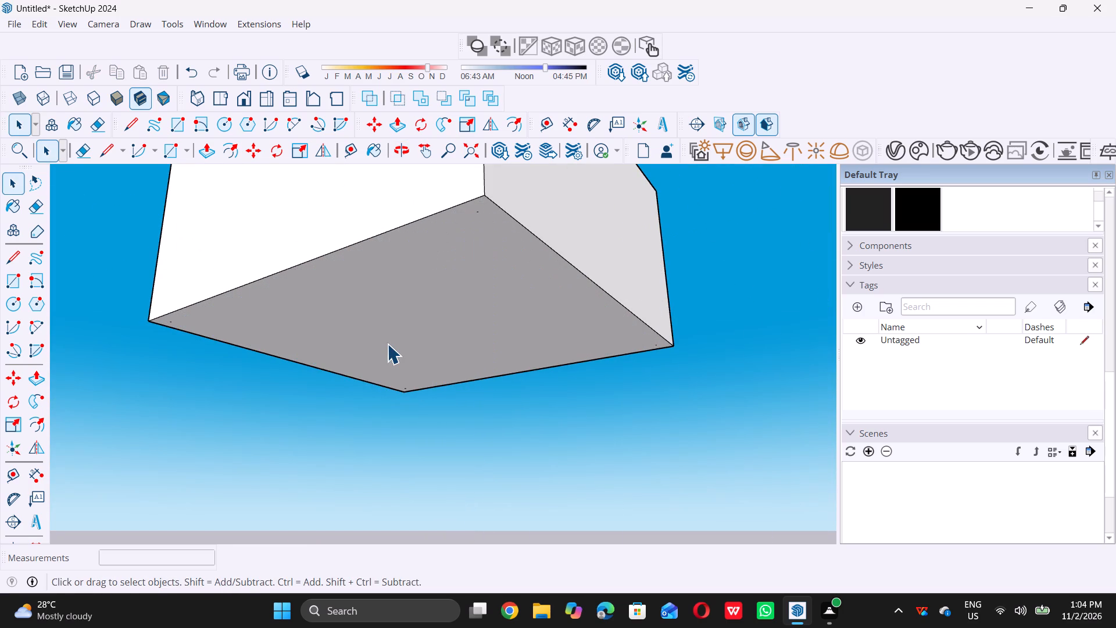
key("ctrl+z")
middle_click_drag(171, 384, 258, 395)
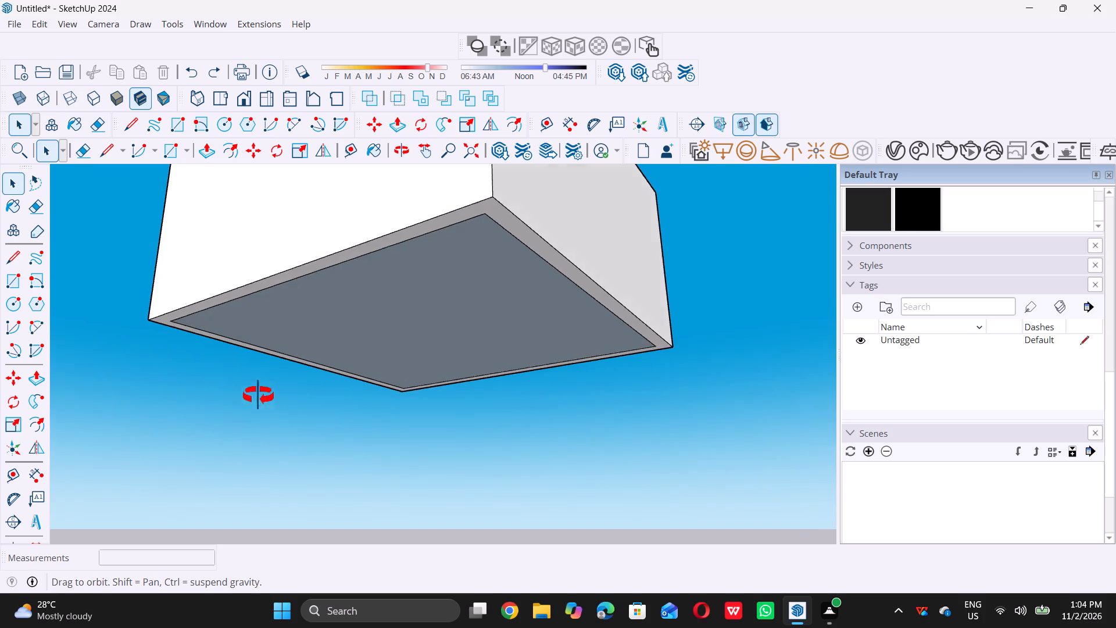
Draw a 20' by 9" upright rotated rectangle extending down from an outer bottom edge of the walls.
middle_click_drag(258, 395, 294, 392)
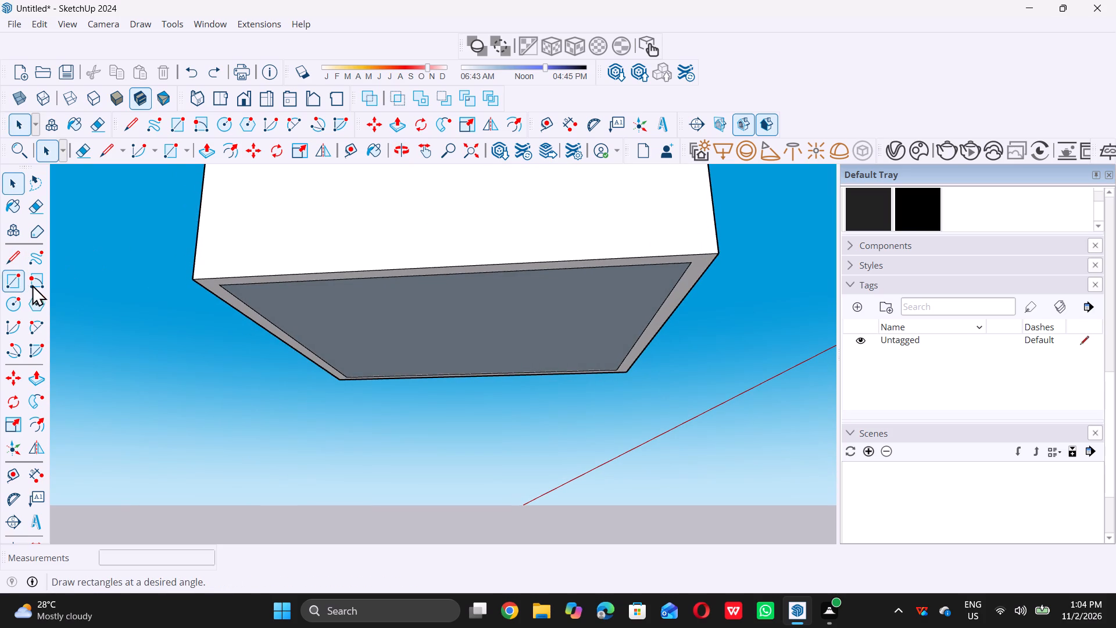
double_click(30, 281)
scroll(343, 376, "up", 10)
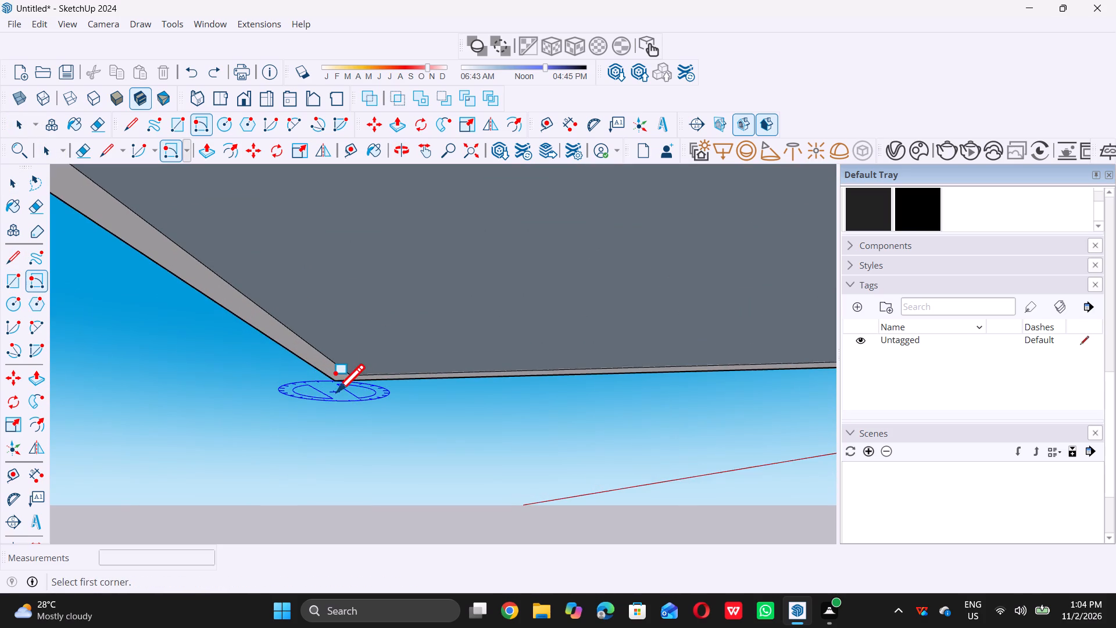
scroll(335, 392, "up", 3)
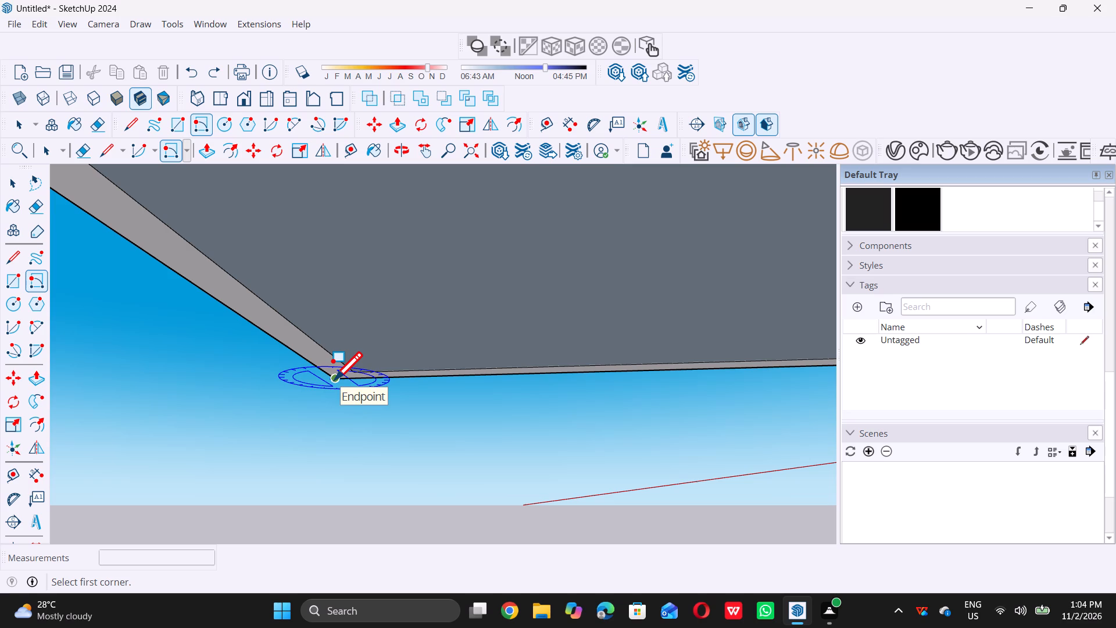
scroll(316, 379, "up", 12)
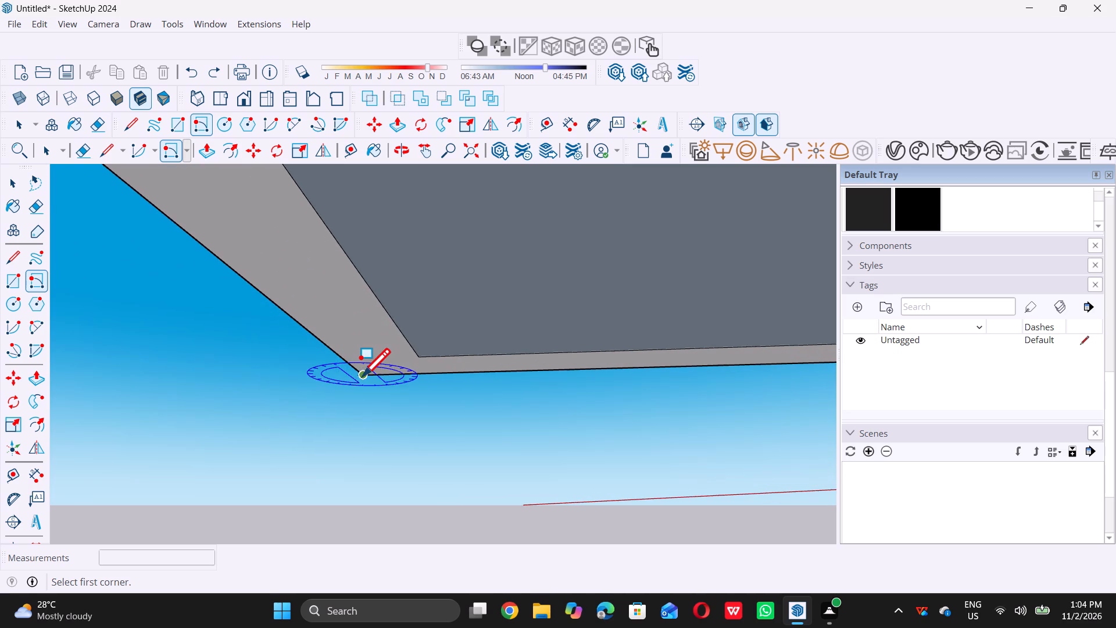
scroll(360, 377, "up", 12)
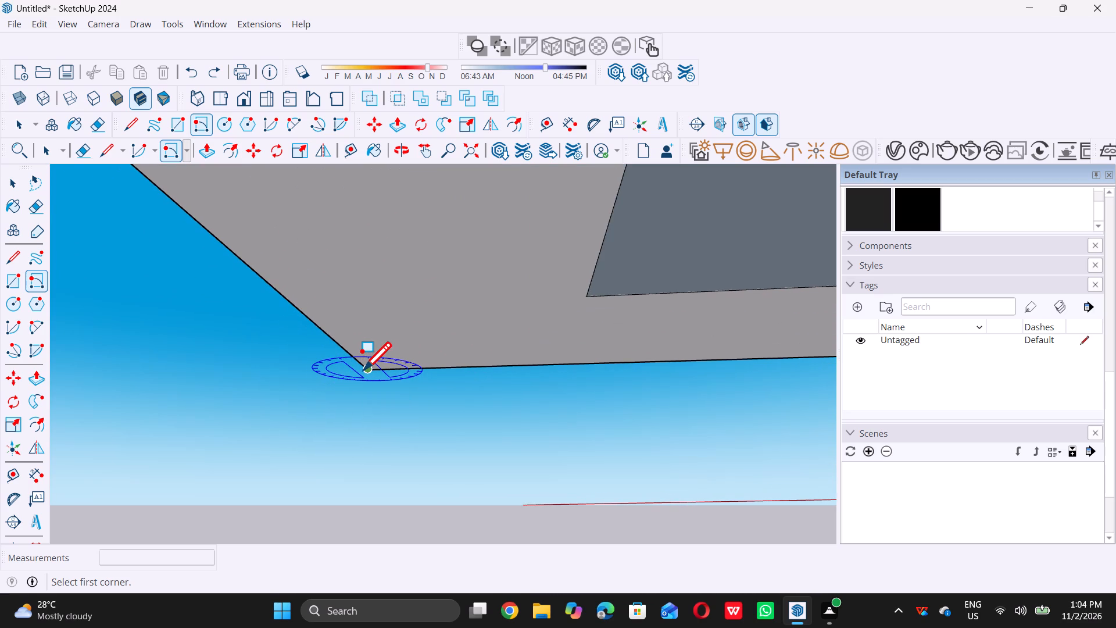
left_click(362, 370)
scroll(362, 370, "down", 13)
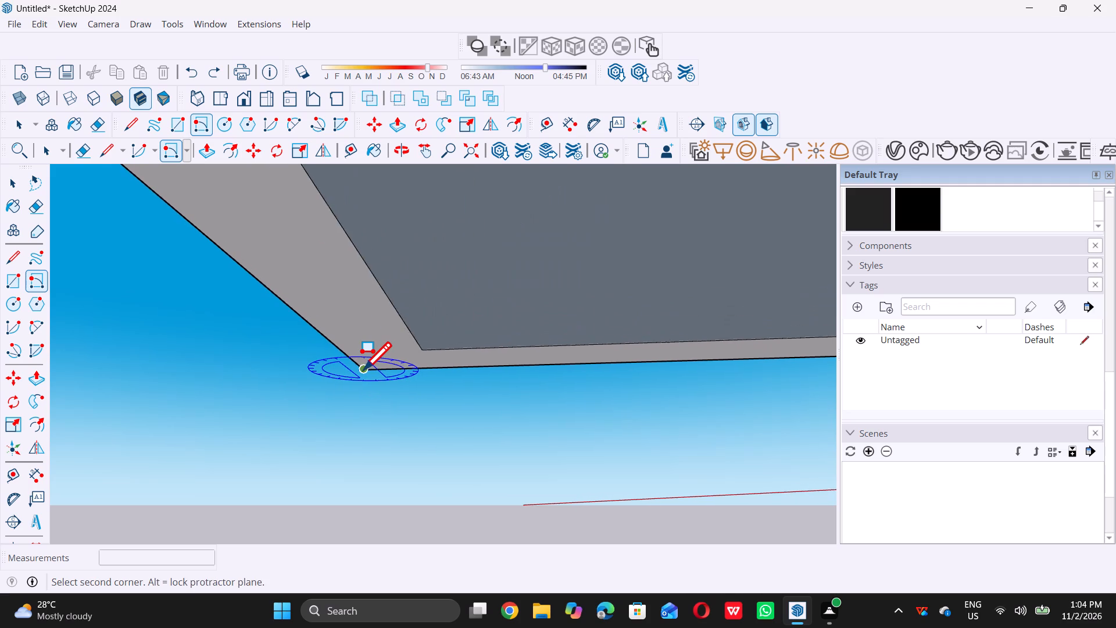
scroll(362, 370, "down", 20)
scroll(362, 370, "down", 1)
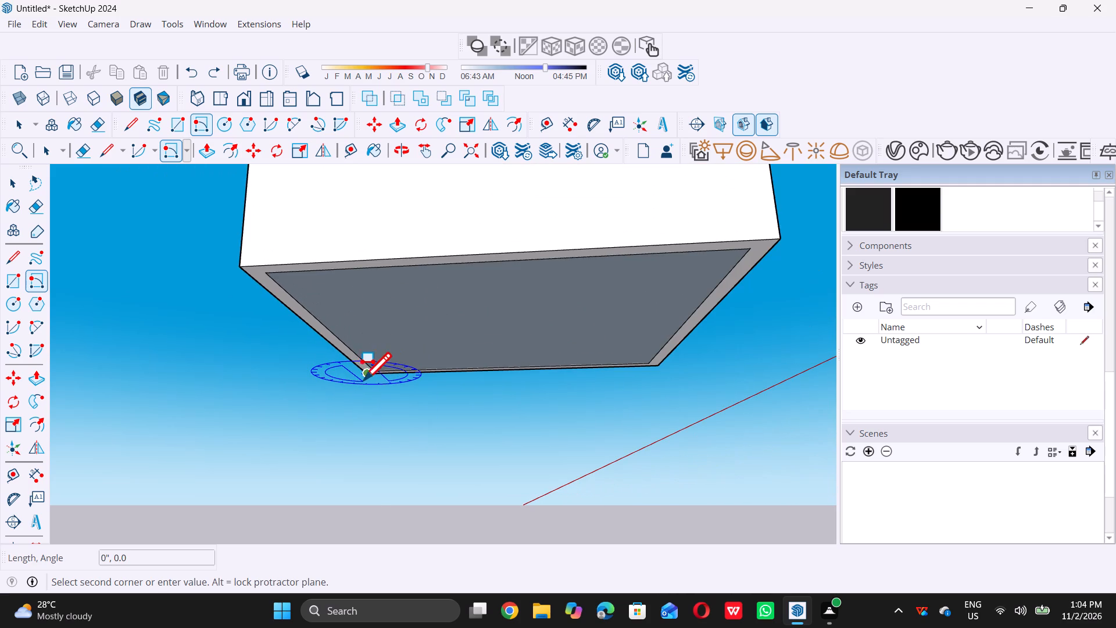
scroll(242, 277, "up", 4)
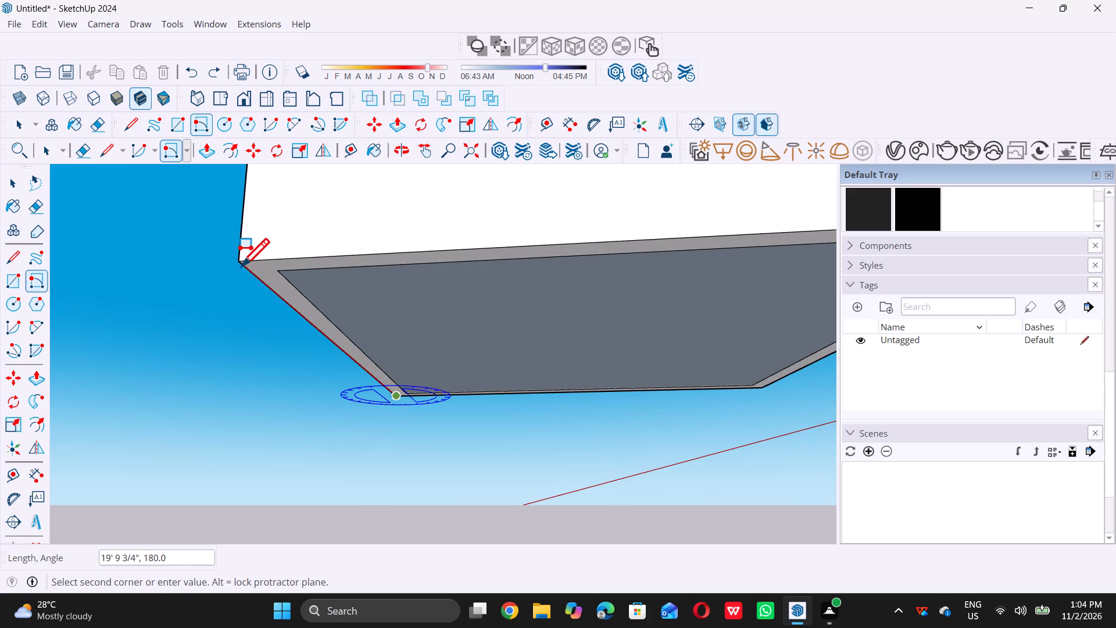
scroll(239, 263, "up", 3)
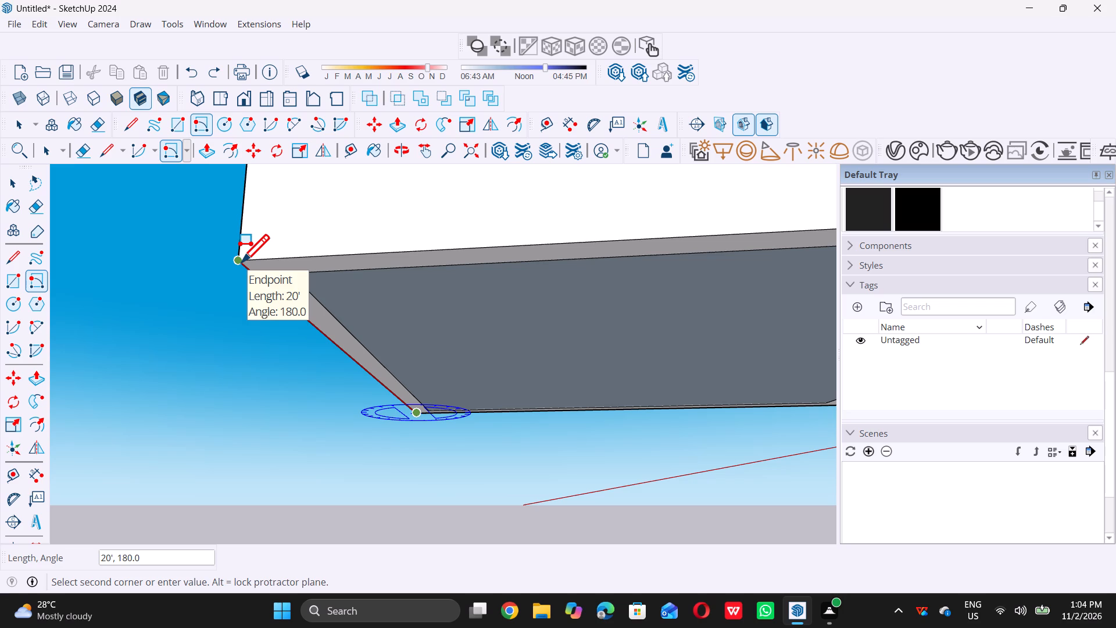
scroll(239, 262, "up", 2)
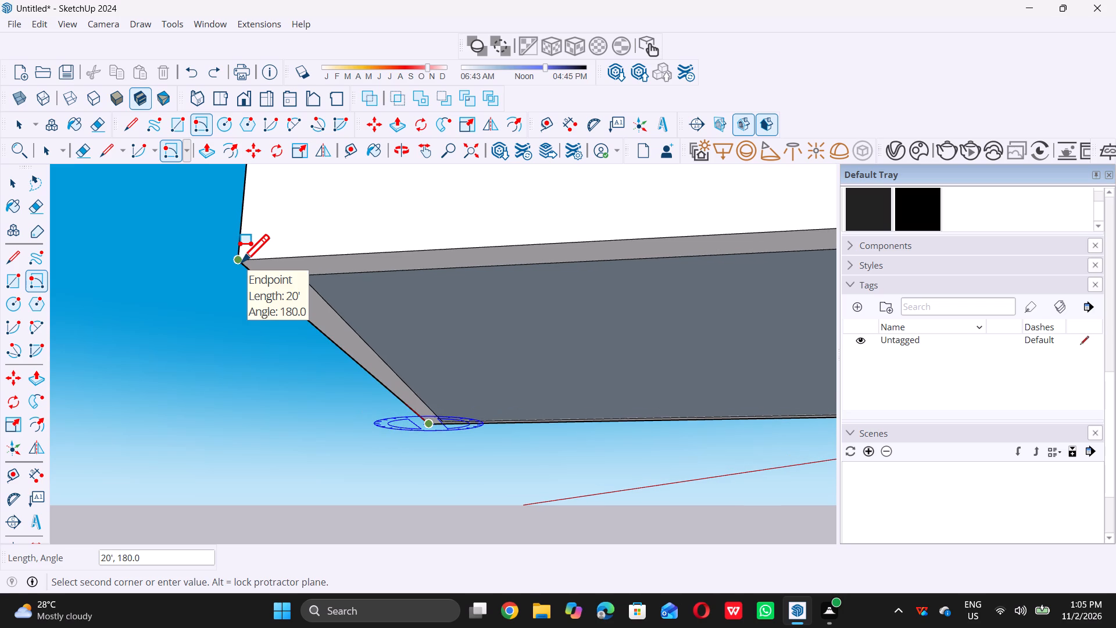
left_click(239, 262)
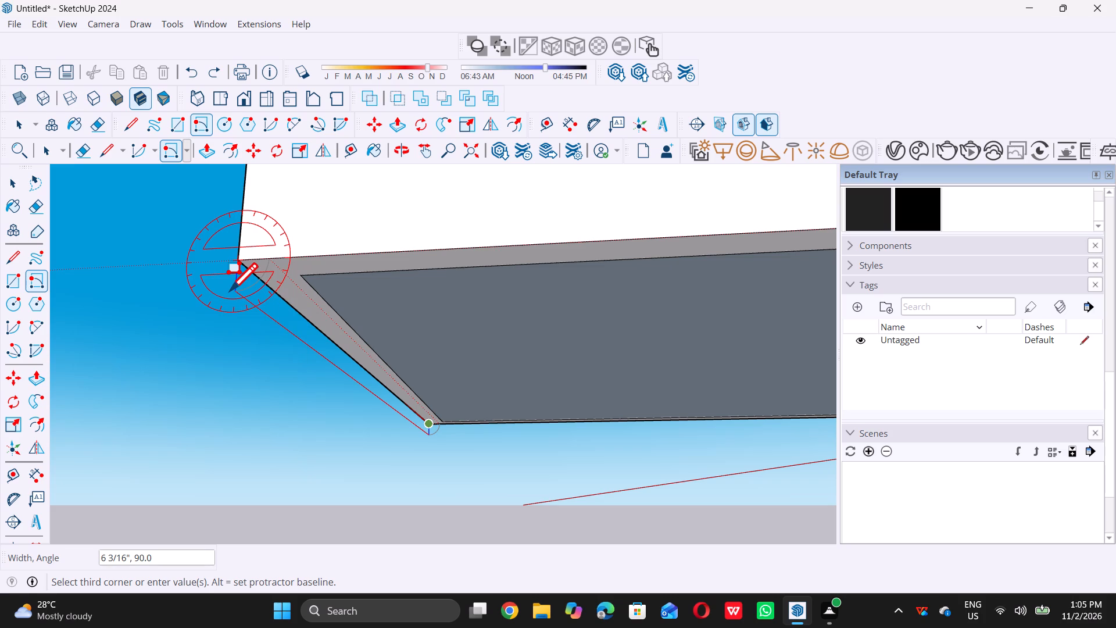
key("9")
key("shift+quotedbl")
key("Return")
key("space")
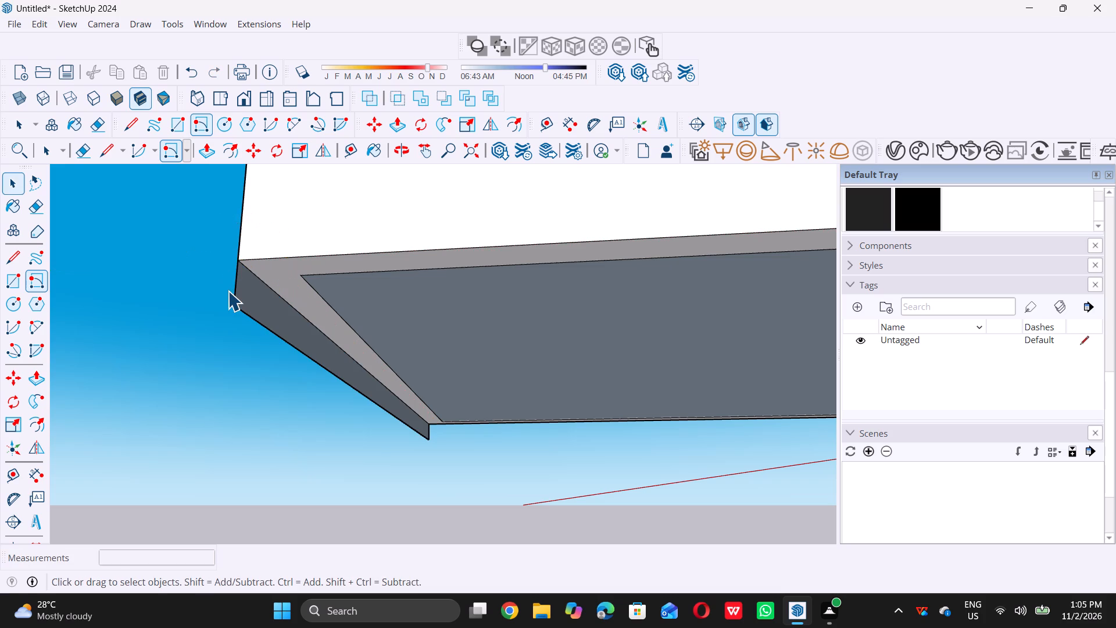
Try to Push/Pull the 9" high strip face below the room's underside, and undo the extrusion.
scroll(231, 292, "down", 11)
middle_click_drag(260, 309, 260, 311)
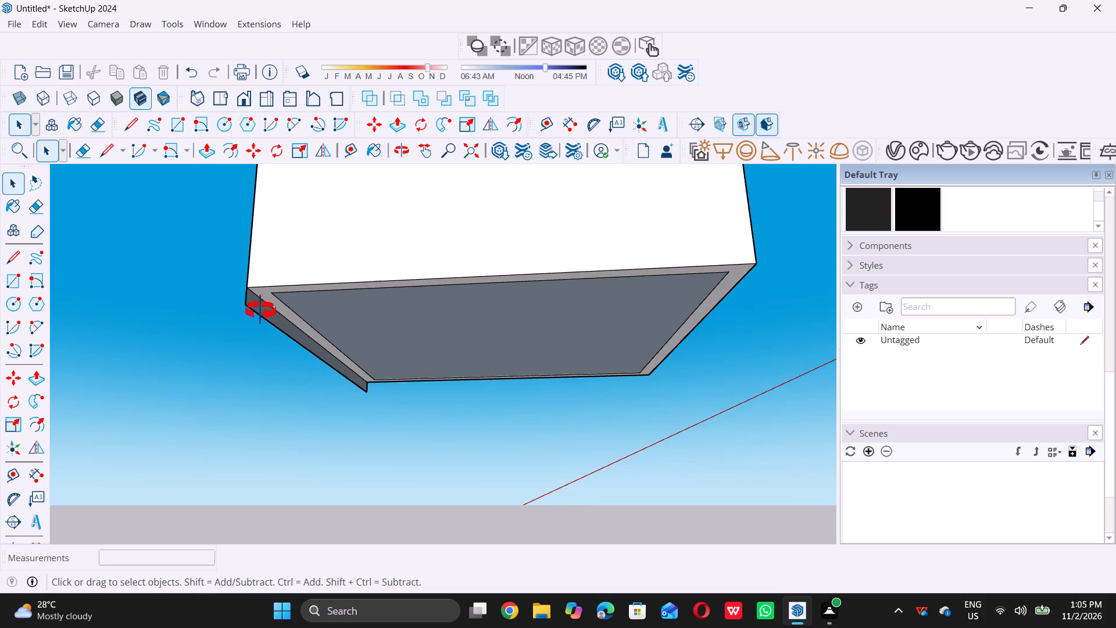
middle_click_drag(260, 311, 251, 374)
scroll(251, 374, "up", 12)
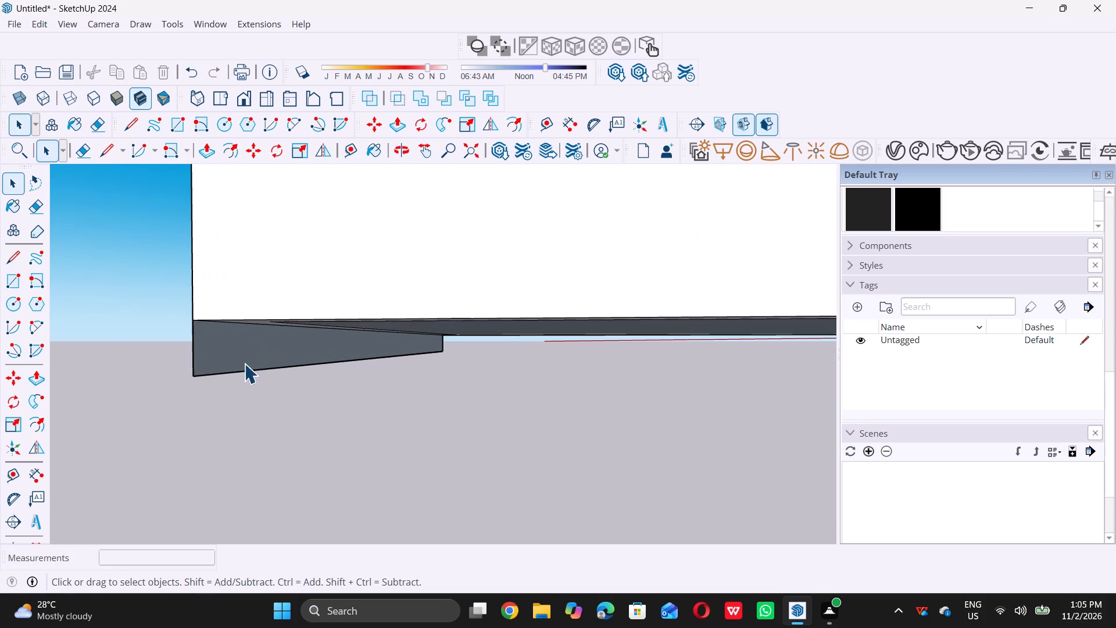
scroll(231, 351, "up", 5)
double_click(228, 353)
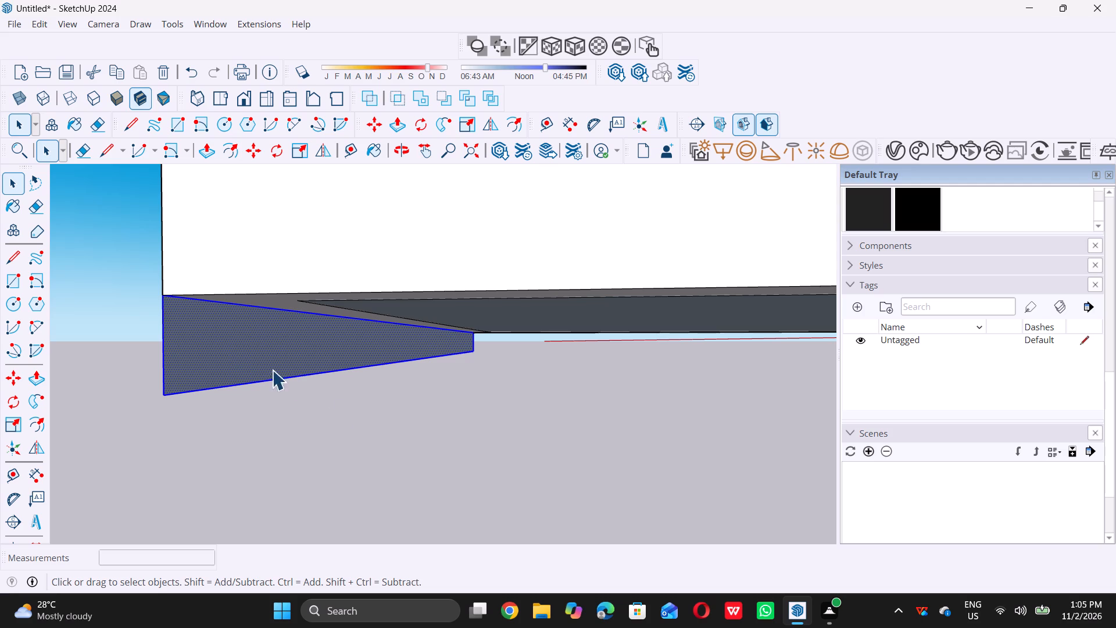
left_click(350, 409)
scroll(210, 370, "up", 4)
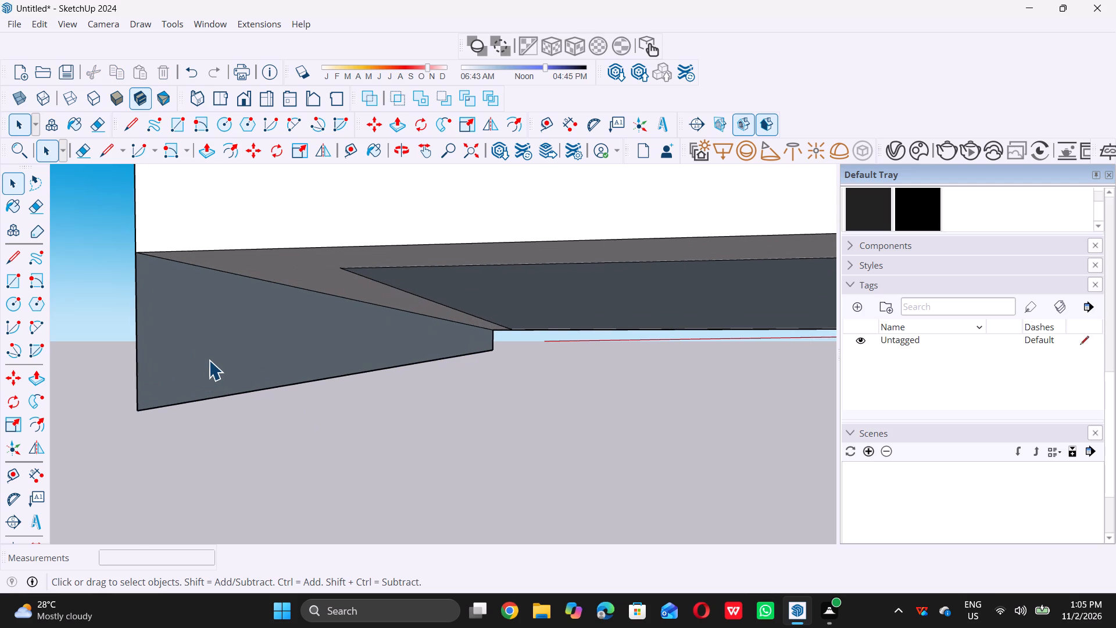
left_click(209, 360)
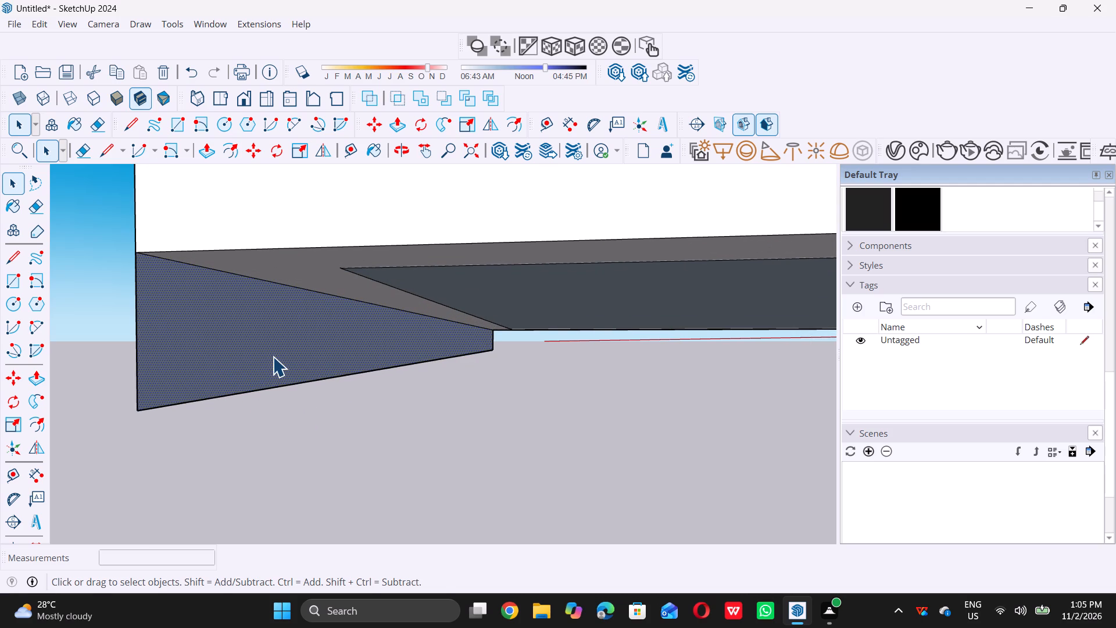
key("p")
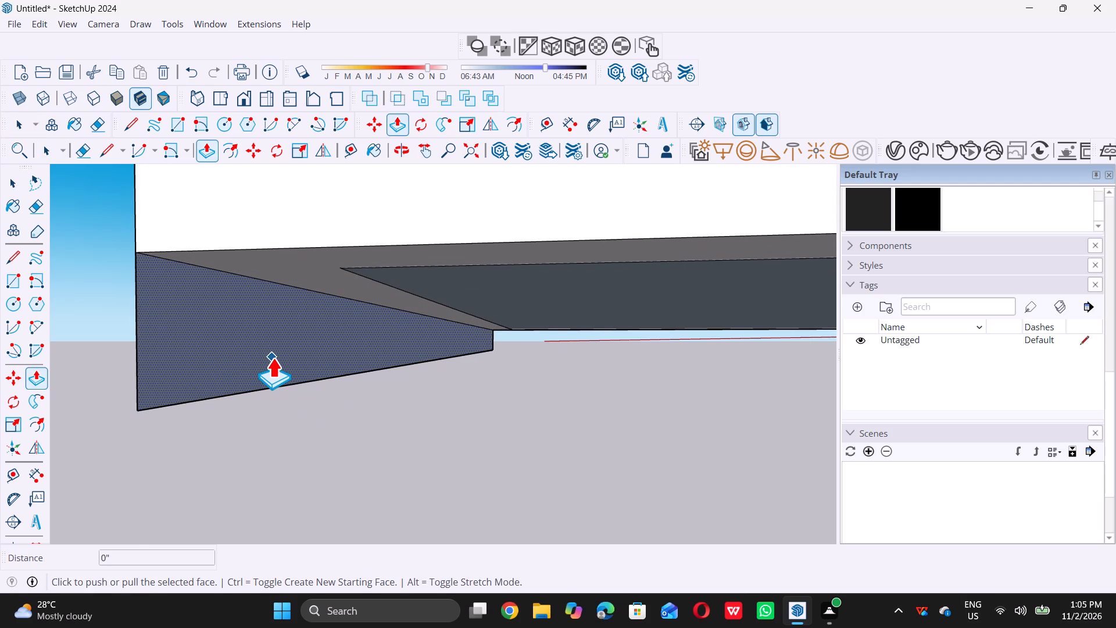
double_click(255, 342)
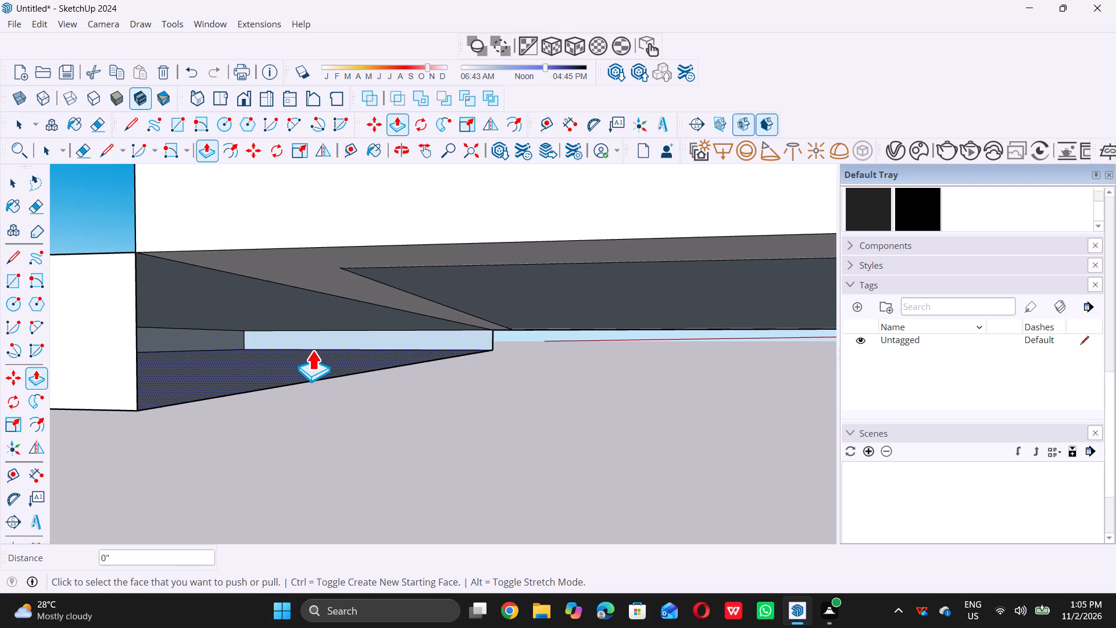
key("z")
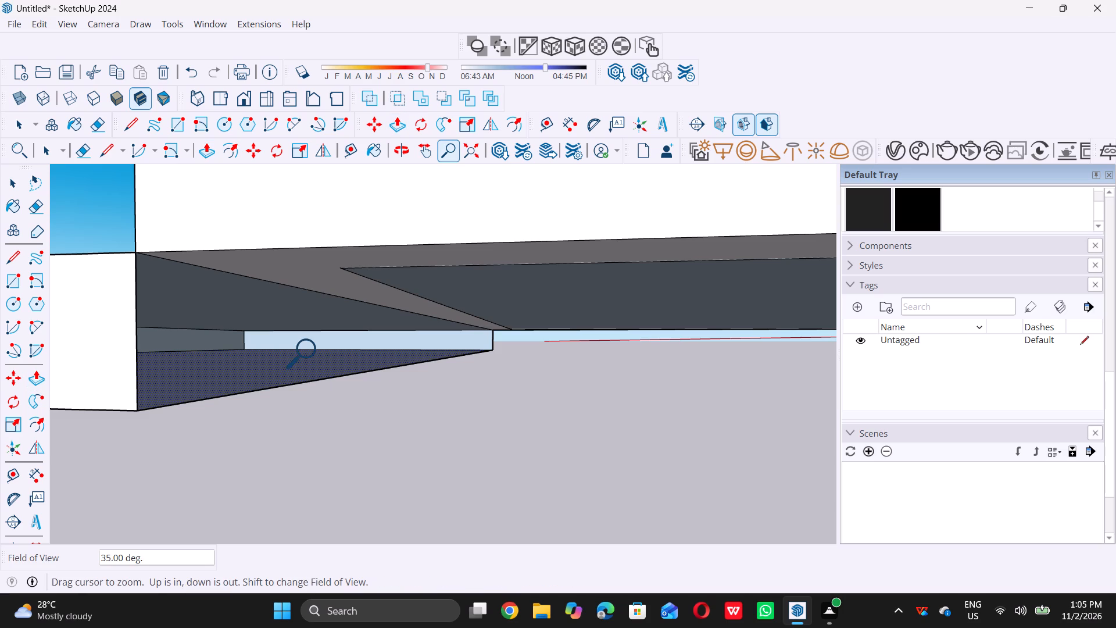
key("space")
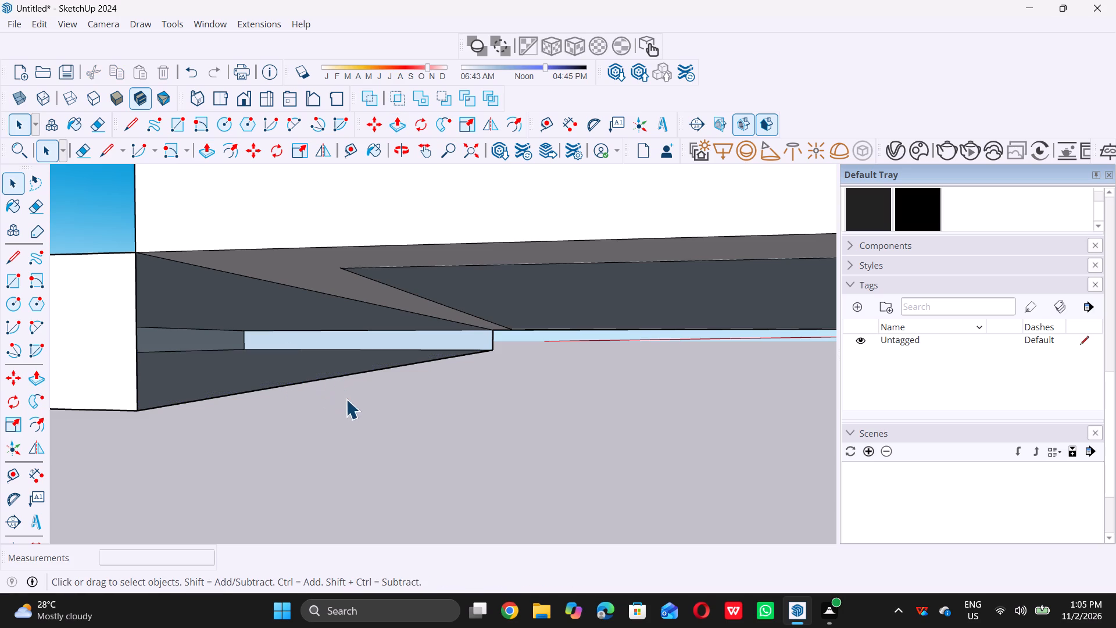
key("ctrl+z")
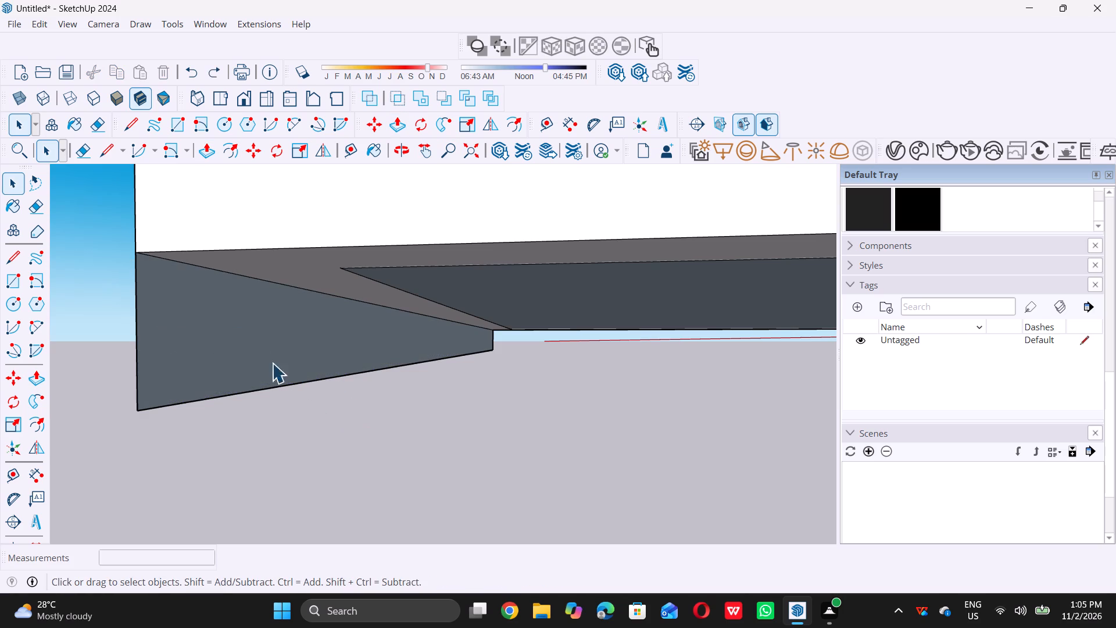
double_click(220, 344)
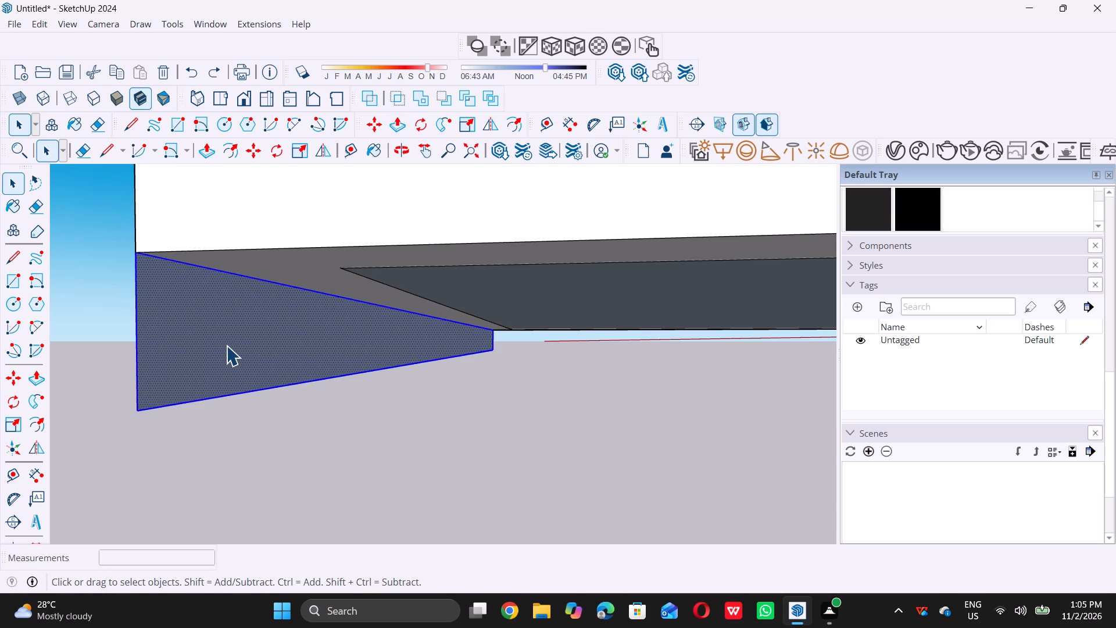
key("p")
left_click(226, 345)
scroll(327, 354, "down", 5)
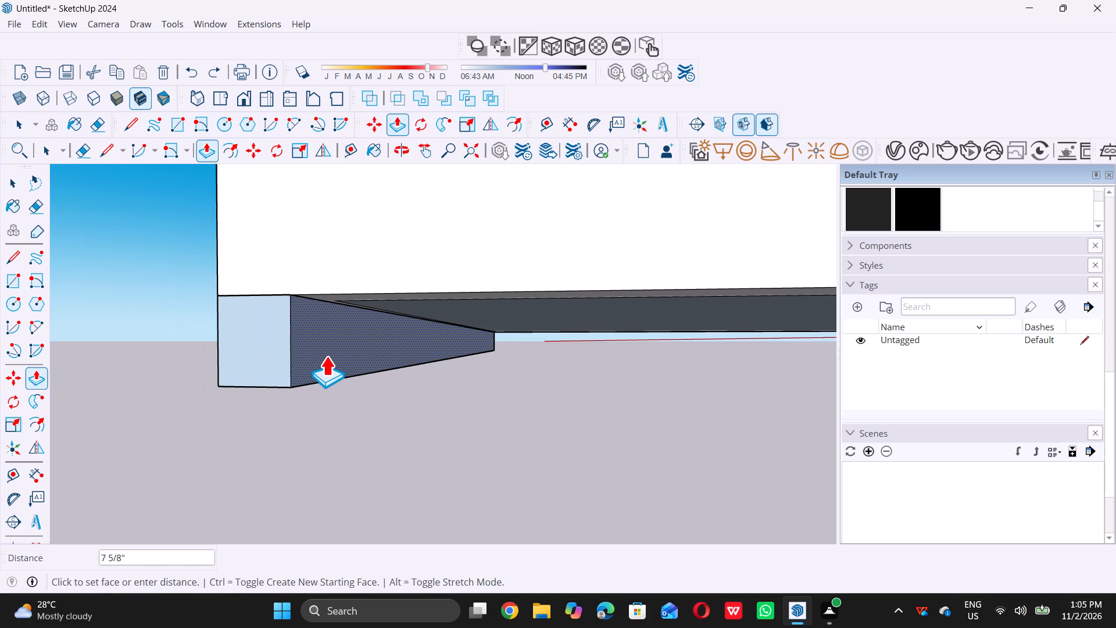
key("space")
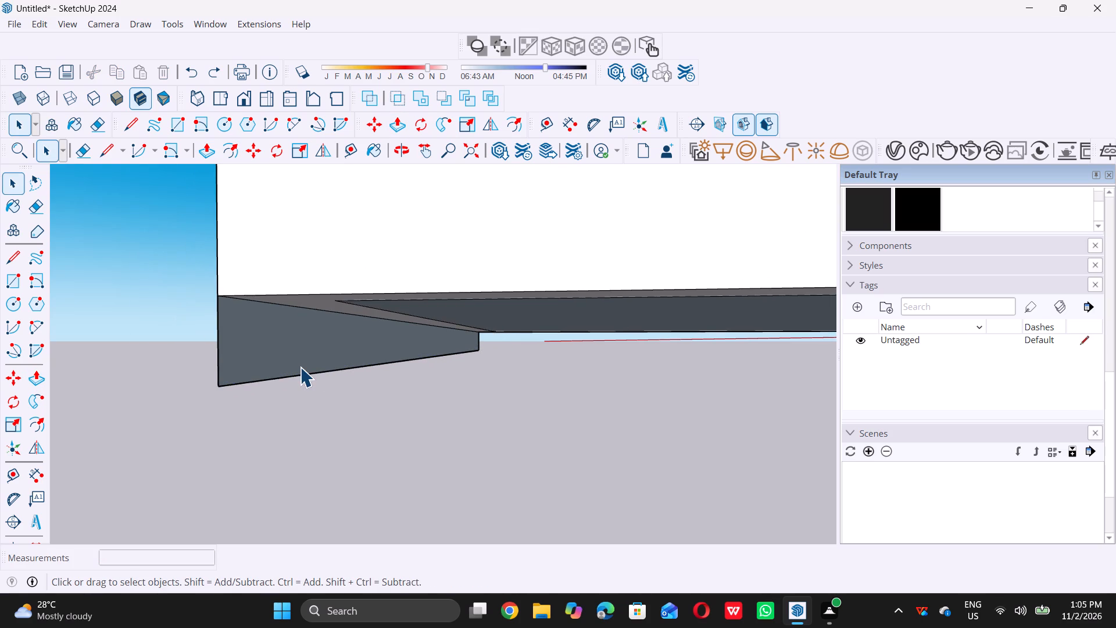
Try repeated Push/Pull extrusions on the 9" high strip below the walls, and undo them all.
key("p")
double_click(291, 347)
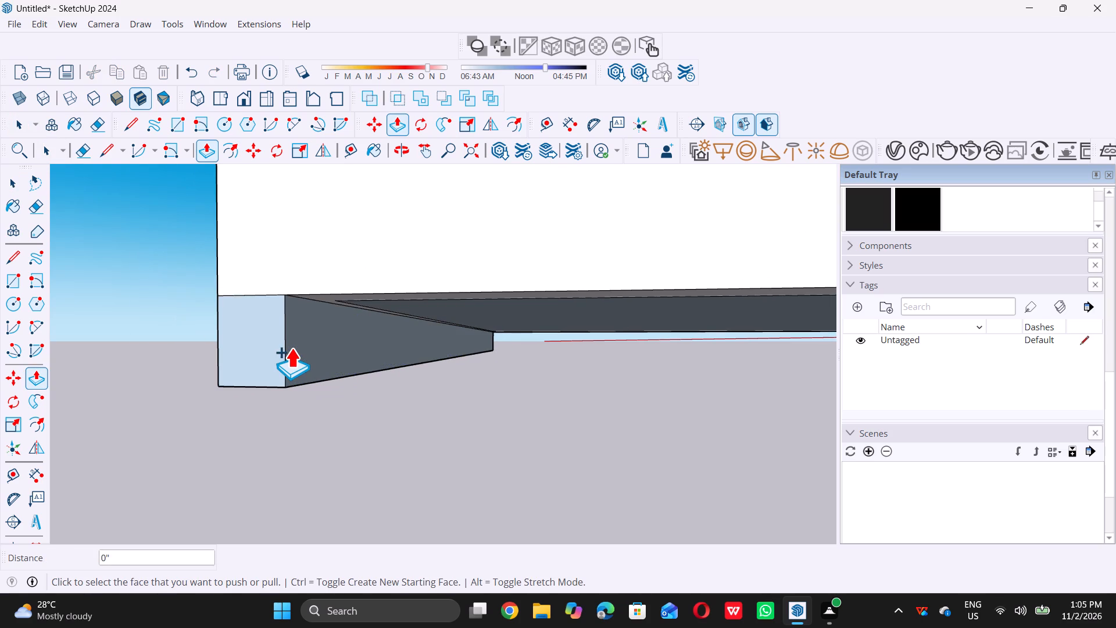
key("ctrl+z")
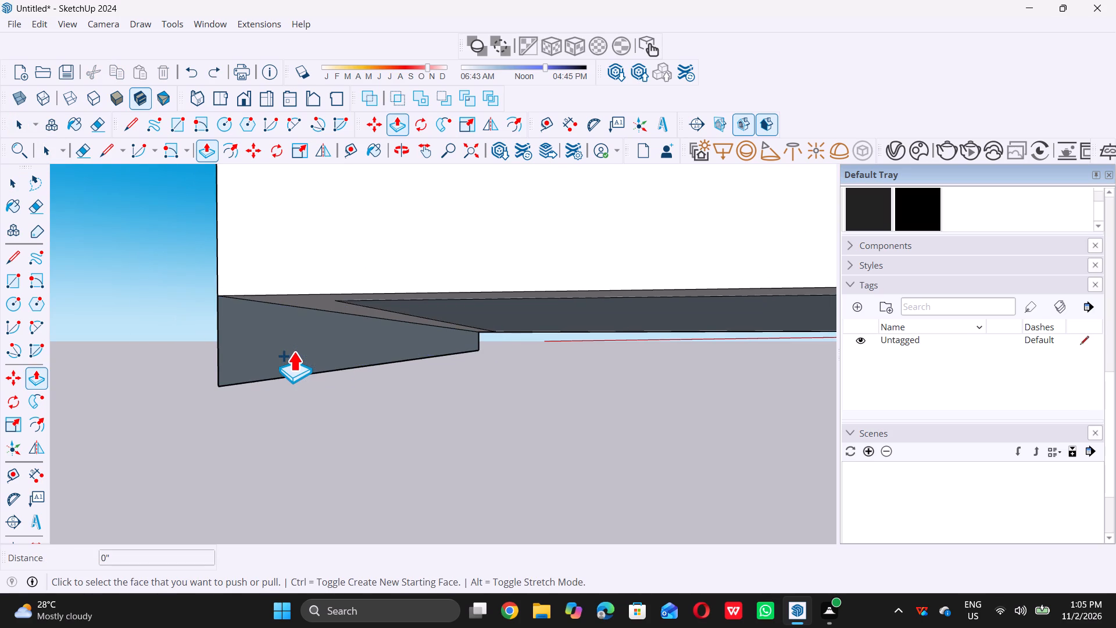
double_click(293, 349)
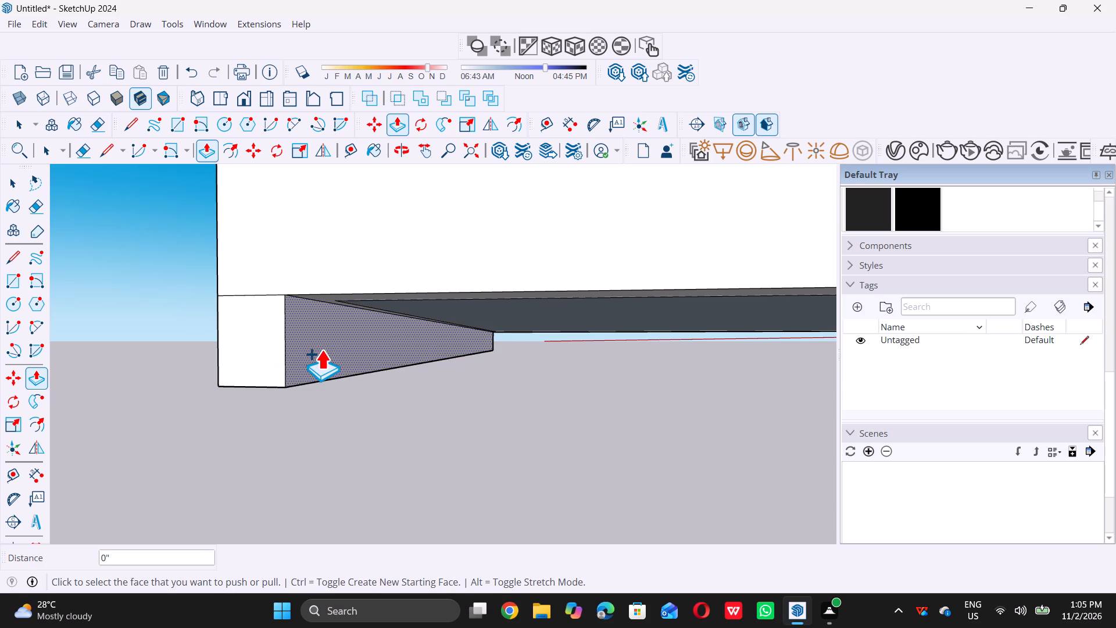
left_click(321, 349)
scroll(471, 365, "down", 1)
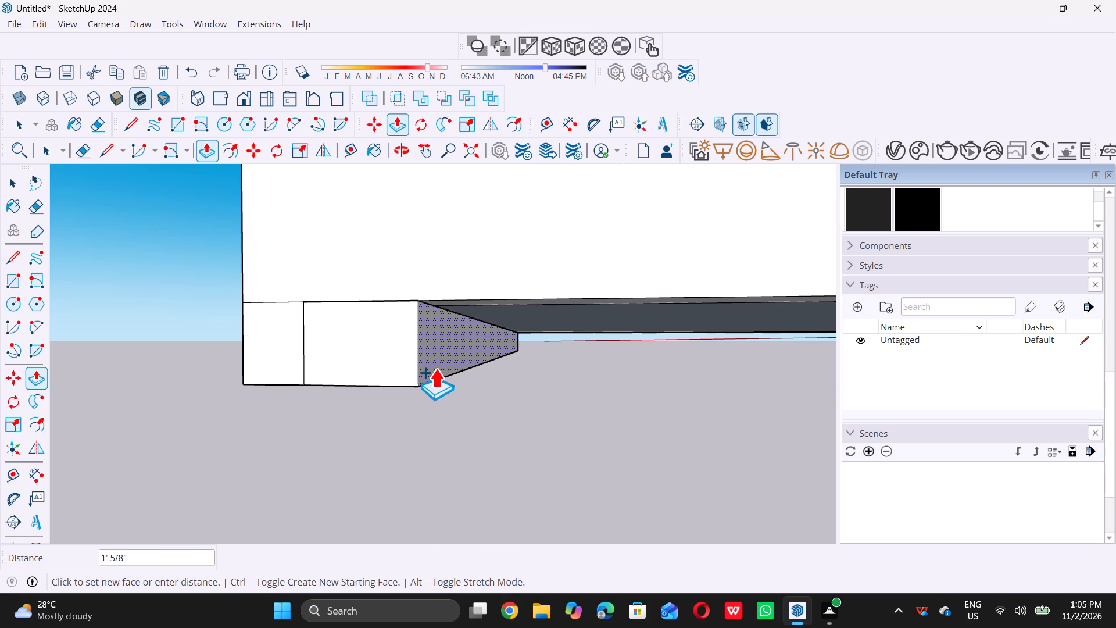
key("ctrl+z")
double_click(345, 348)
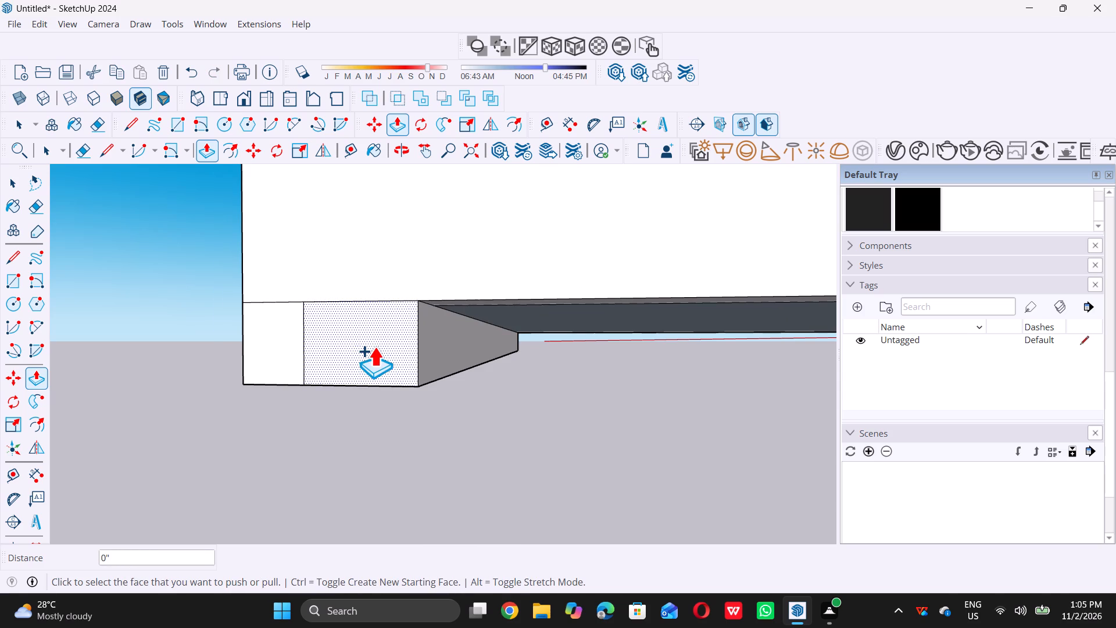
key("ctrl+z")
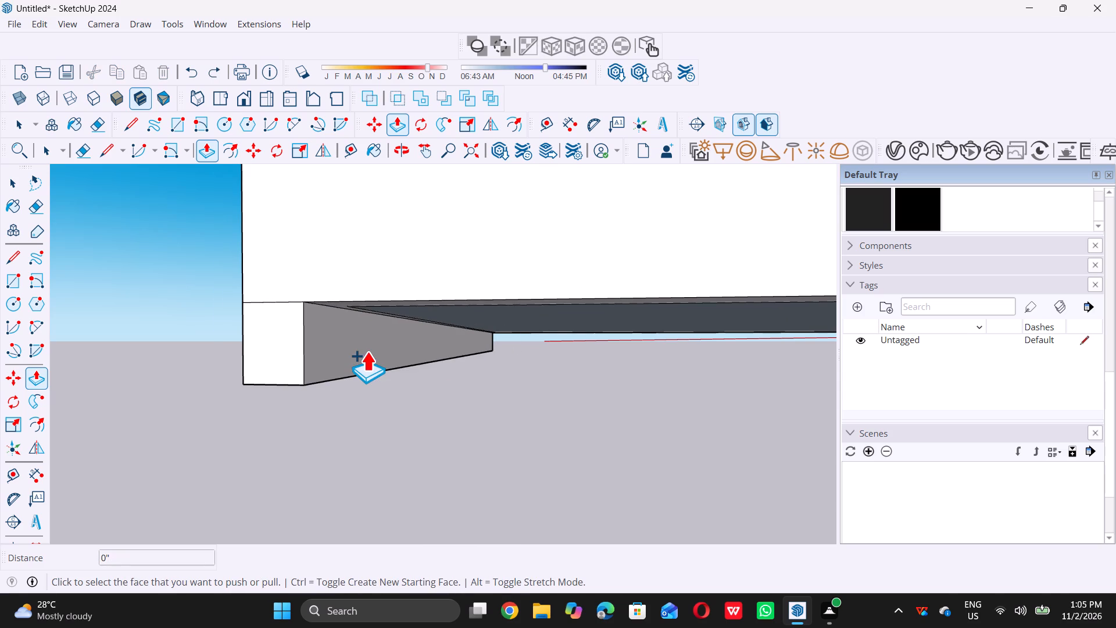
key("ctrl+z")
Push/Pull the 9" high strip face below the walls by 20' to the room's far side to form the floor slab.
left_click(344, 345)
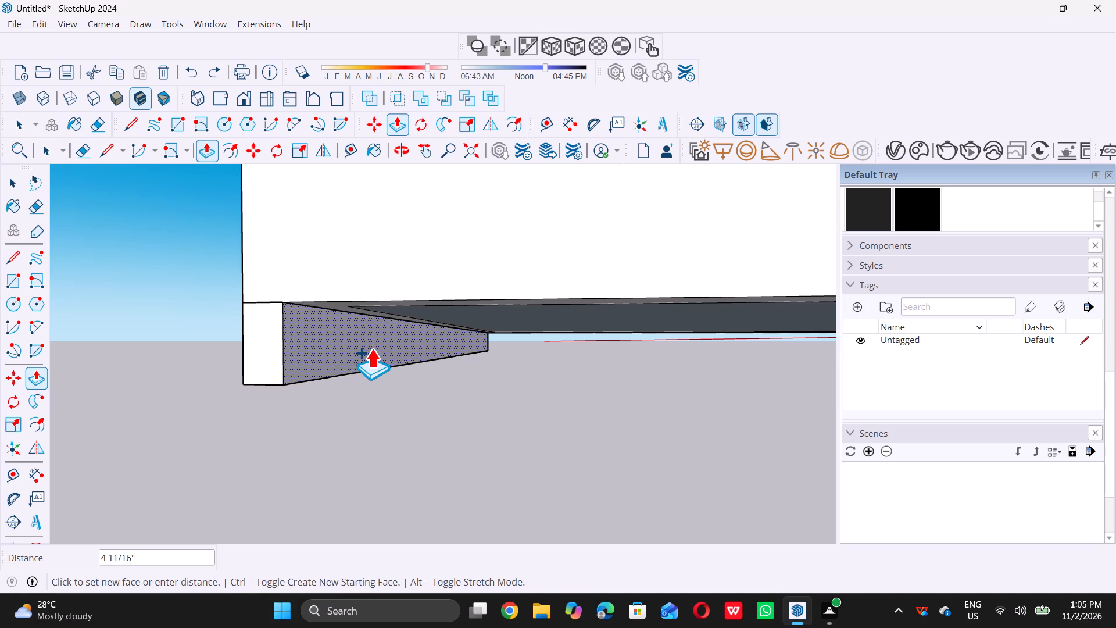
scroll(371, 349, "down", 9)
scroll(368, 354, "down", 12)
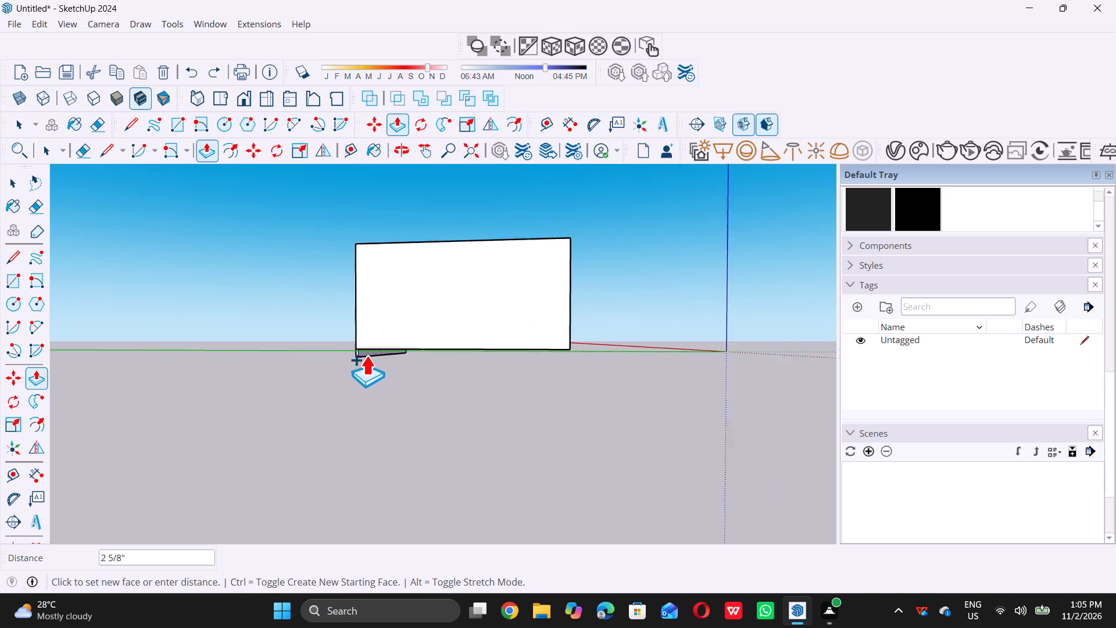
scroll(366, 355, "down", 2)
scroll(521, 368, "up", 5)
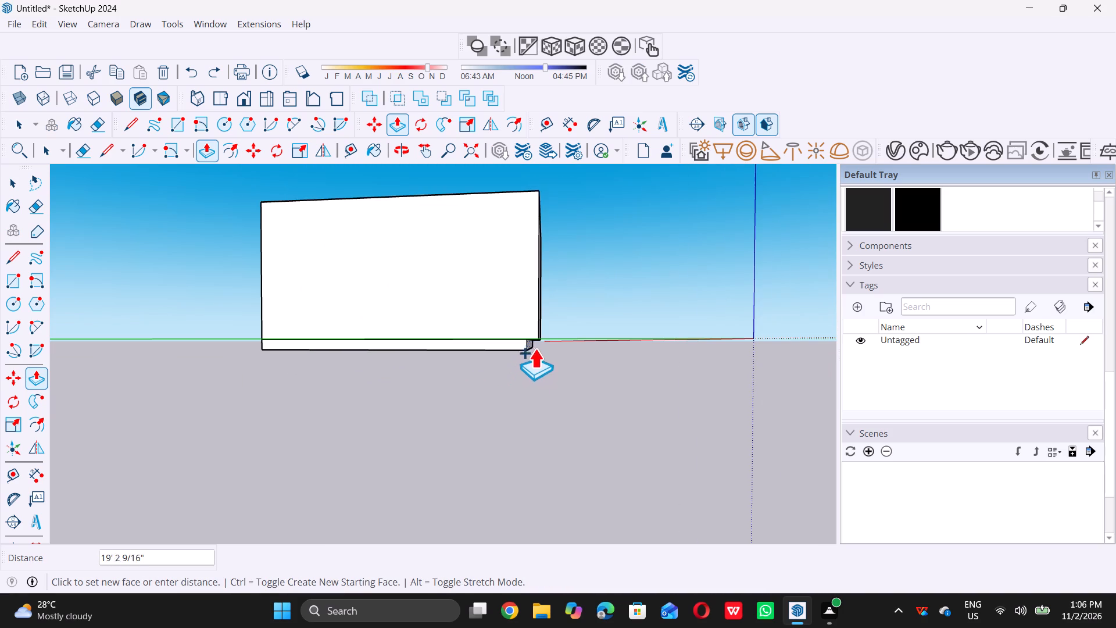
scroll(536, 346, "up", 4)
left_click(538, 315)
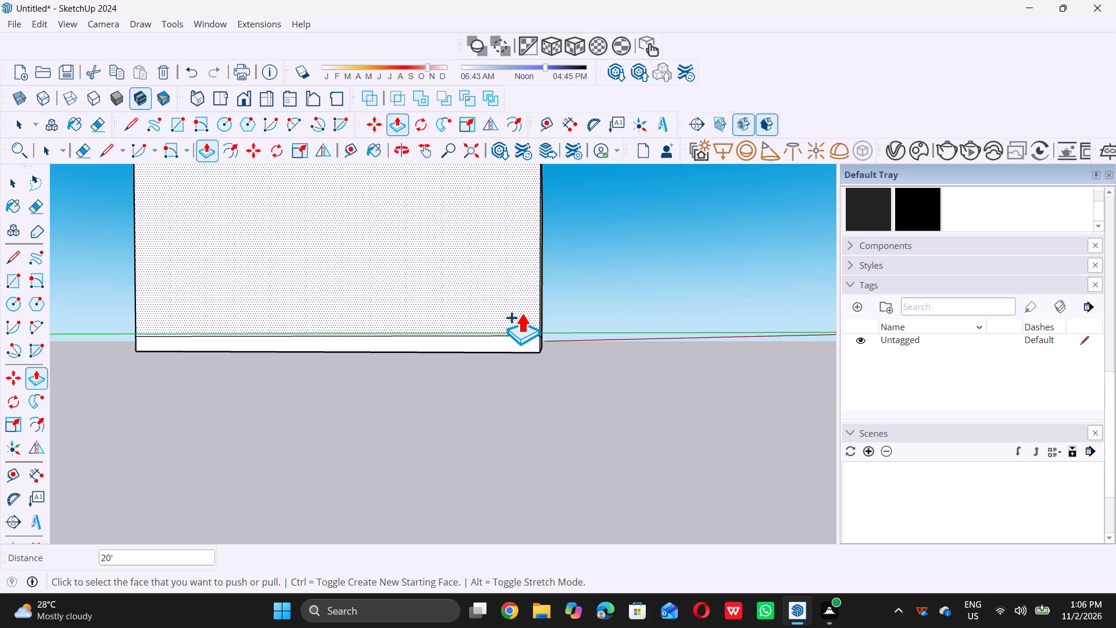
key("space")
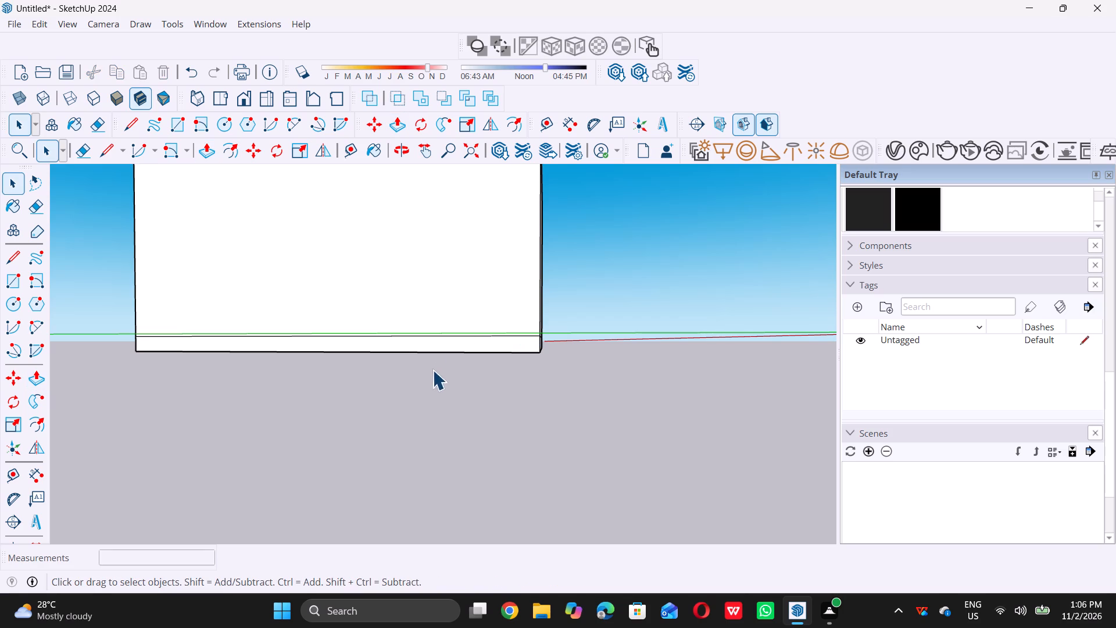
Examine the walls and the floor slab beneath them from several sides and from above.
scroll(426, 390, "down", 11)
middle_click_drag(432, 365, 60, 441)
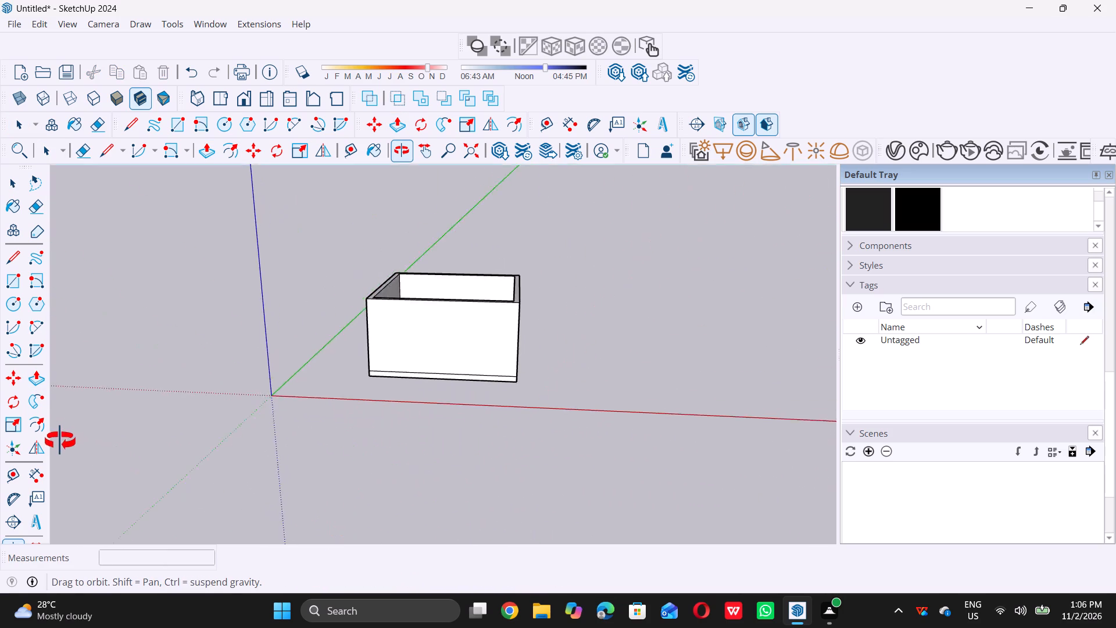
middle_click_drag(60, 441, 154, 438)
middle_click_drag(378, 408, 459, 429)
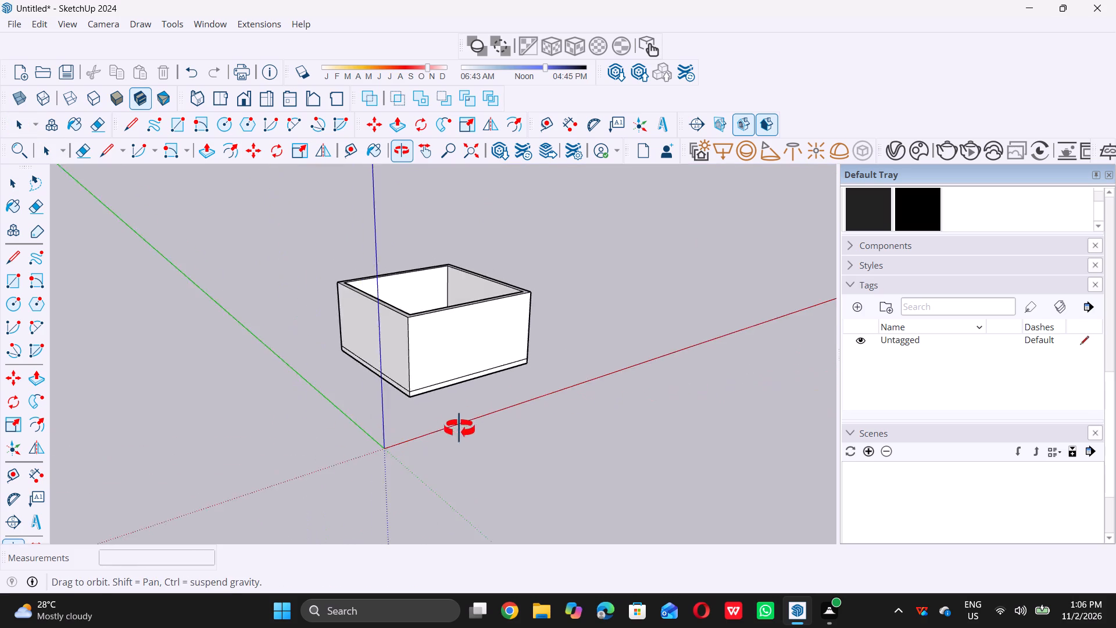
middle_click_drag(459, 429, 415, 430)
middle_click_drag(414, 427, 413, 421)
scroll(437, 386, "up", 6)
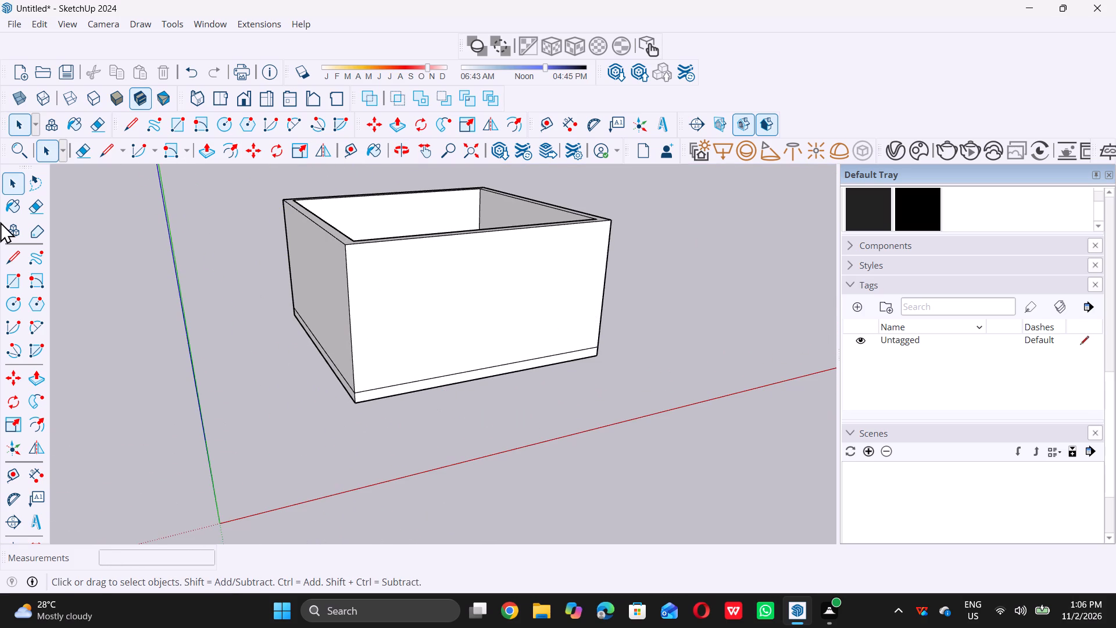
scroll(0, 221, "up", 1)
scroll(627, 358, "down", 5)
middle_click_drag(490, 374, 472, 390)
scroll(487, 376, "down", 1)
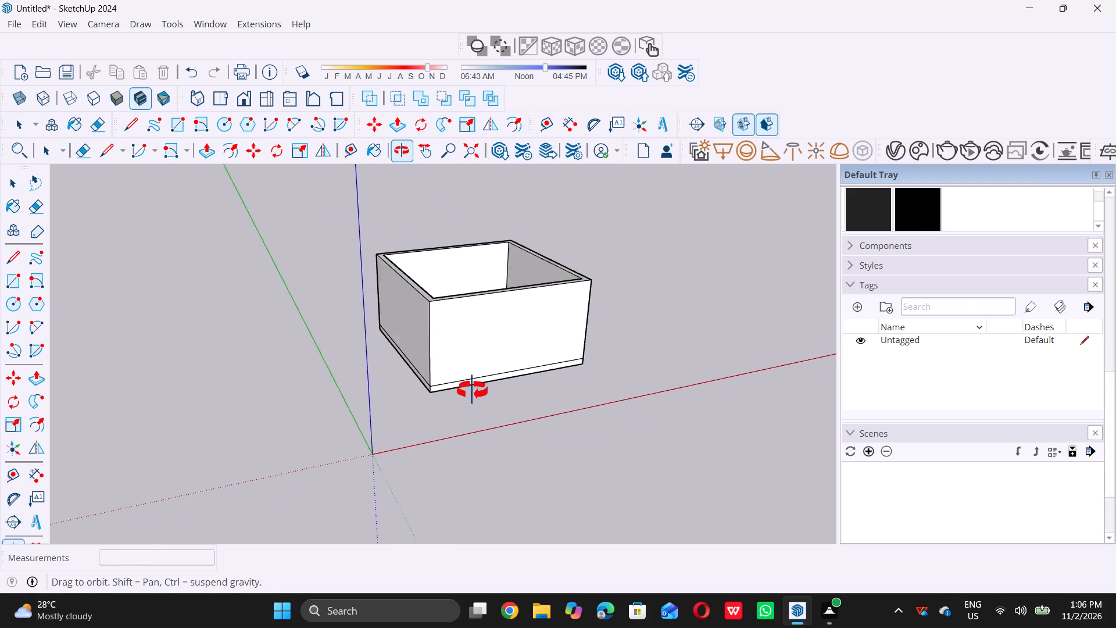
middle_click_drag(472, 390, 451, 404)
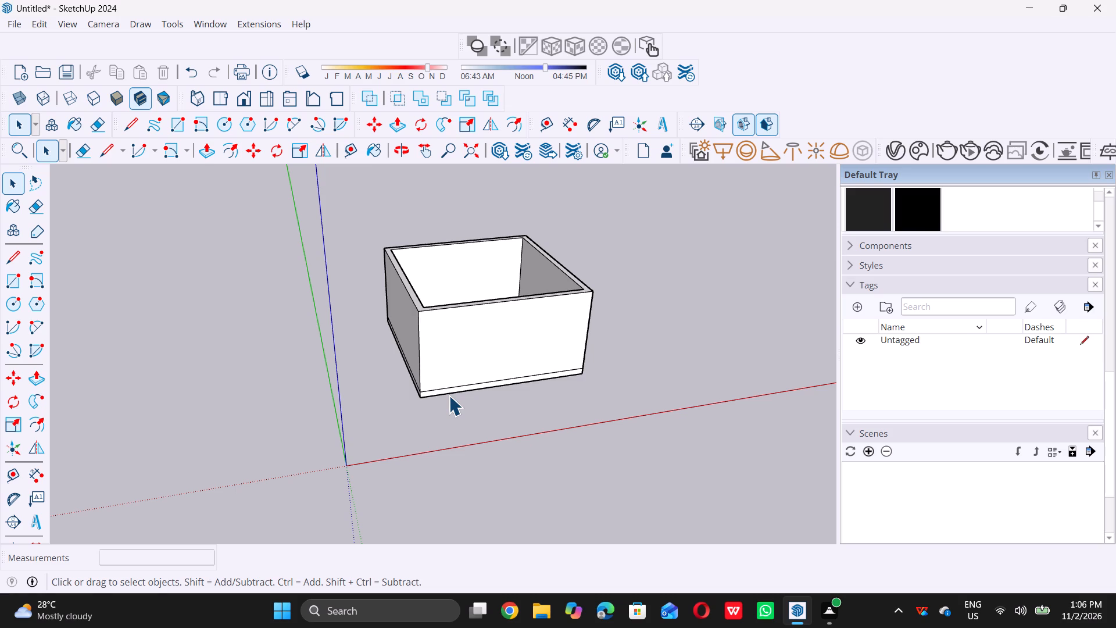
scroll(445, 382, "down", 5)
middle_click_drag(412, 363, 419, 369)
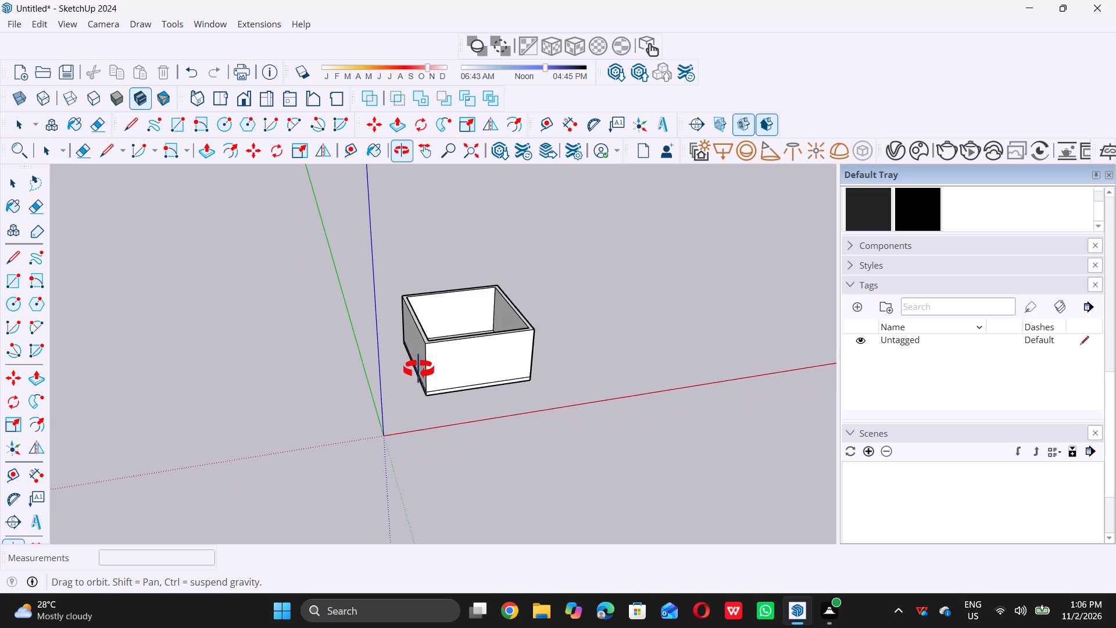
middle_click_drag(419, 369, 481, 376)
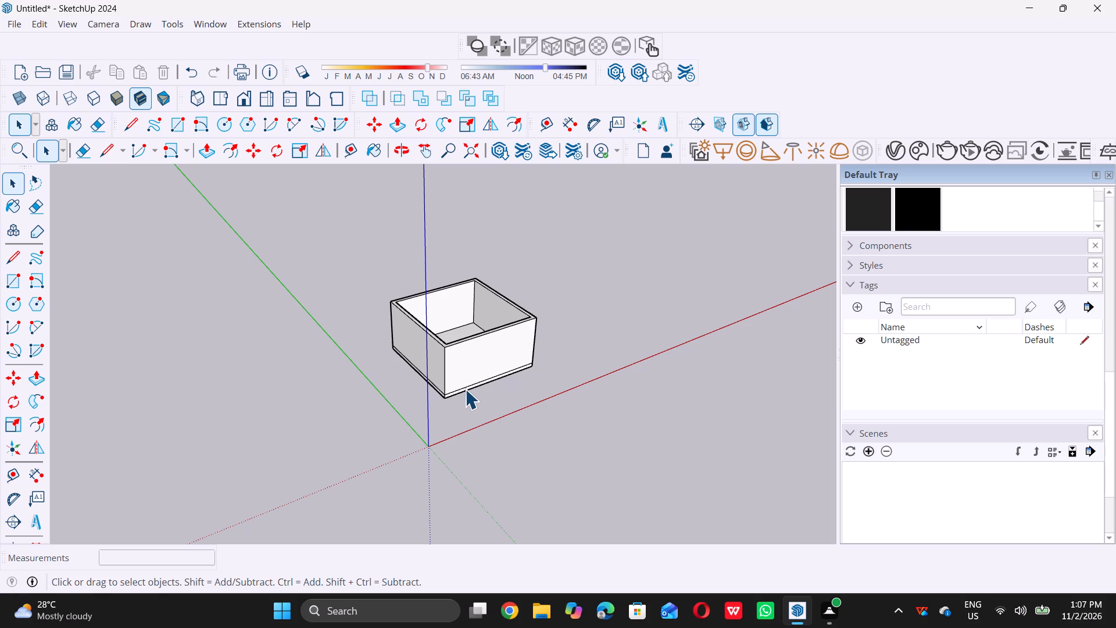
scroll(431, 394, "up", 7)
scroll(432, 401, "down", 7)
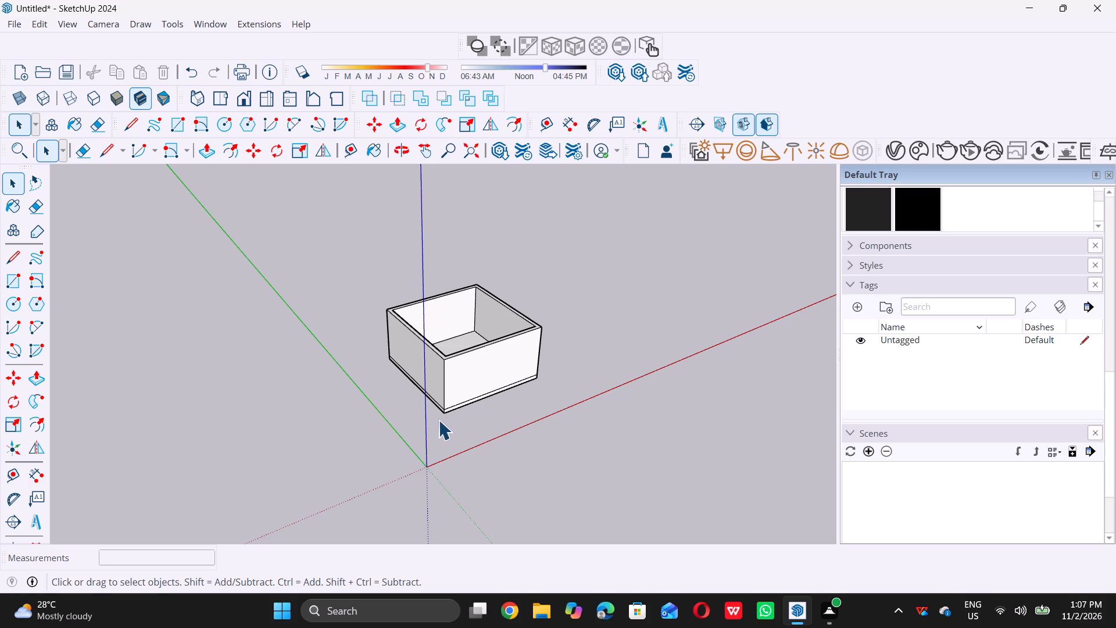
scroll(441, 422, "down", 5)
middle_click_drag(460, 408, 384, 356)
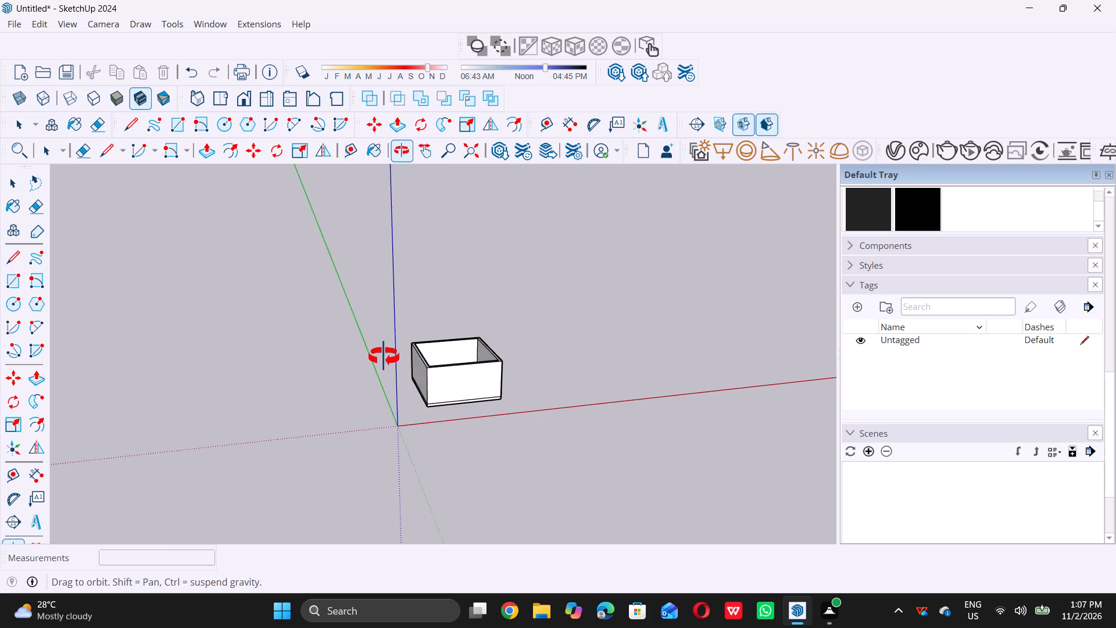
middle_click_drag(384, 356, 381, 355)
middle_click_drag(404, 377, 316, 342)
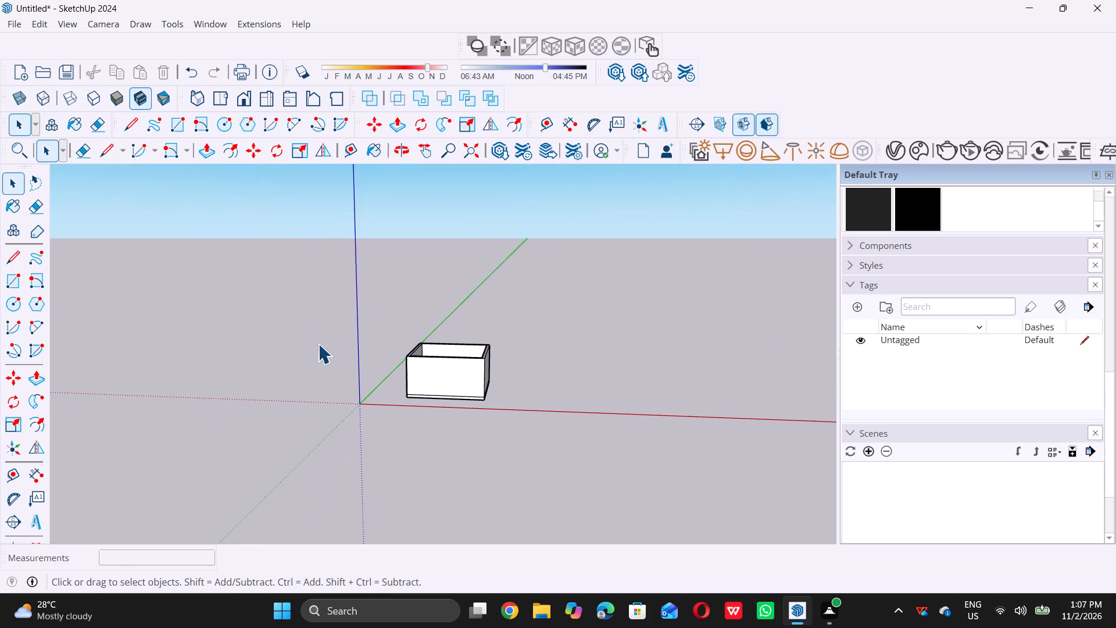
Place a vertical guide on the front wall, 2' in from its vertical edge nearest the origin, using Tape Measure.
scroll(429, 388, "up", 8)
scroll(381, 384, "up", 5)
middle_click_drag(401, 377, 406, 363)
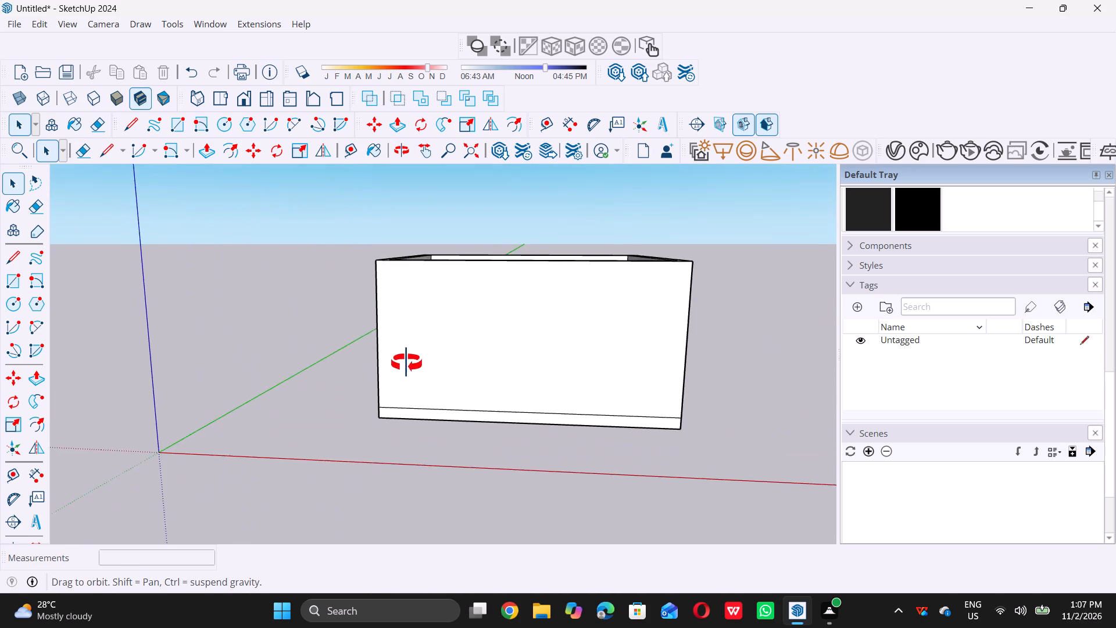
middle_click_drag(406, 363, 410, 354)
scroll(410, 352, "up", 7)
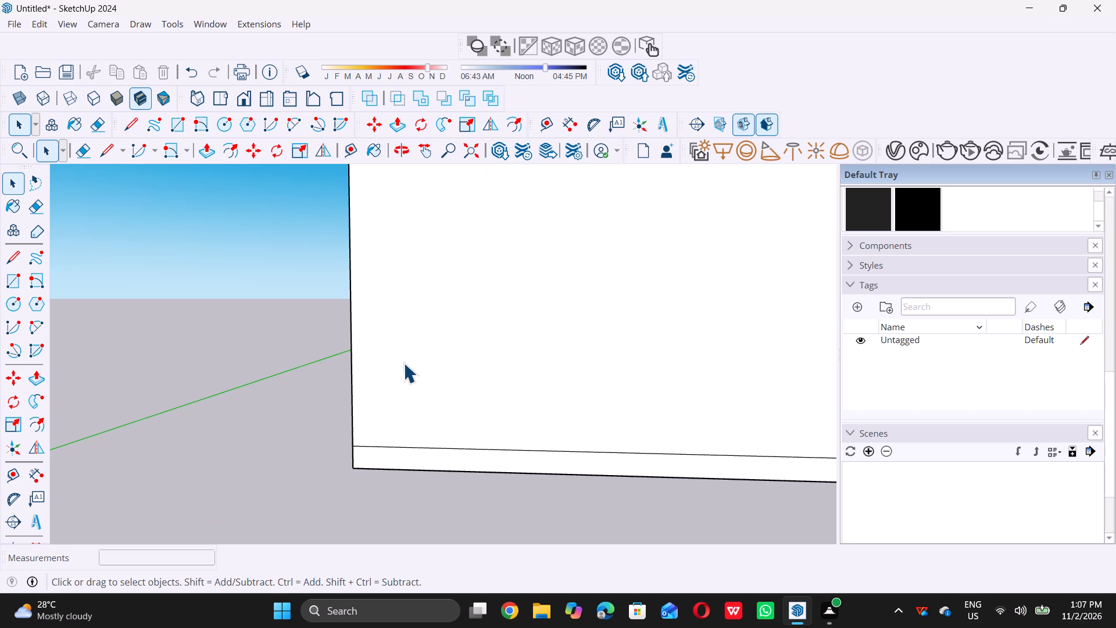
key("t")
double_click(352, 326)
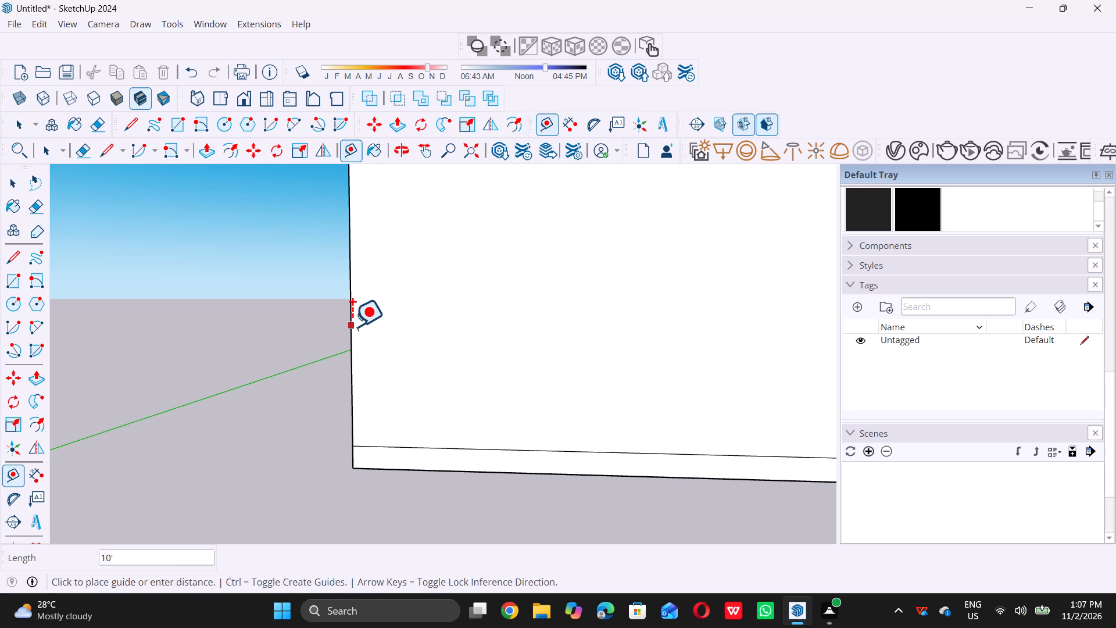
key("ctrl+z")
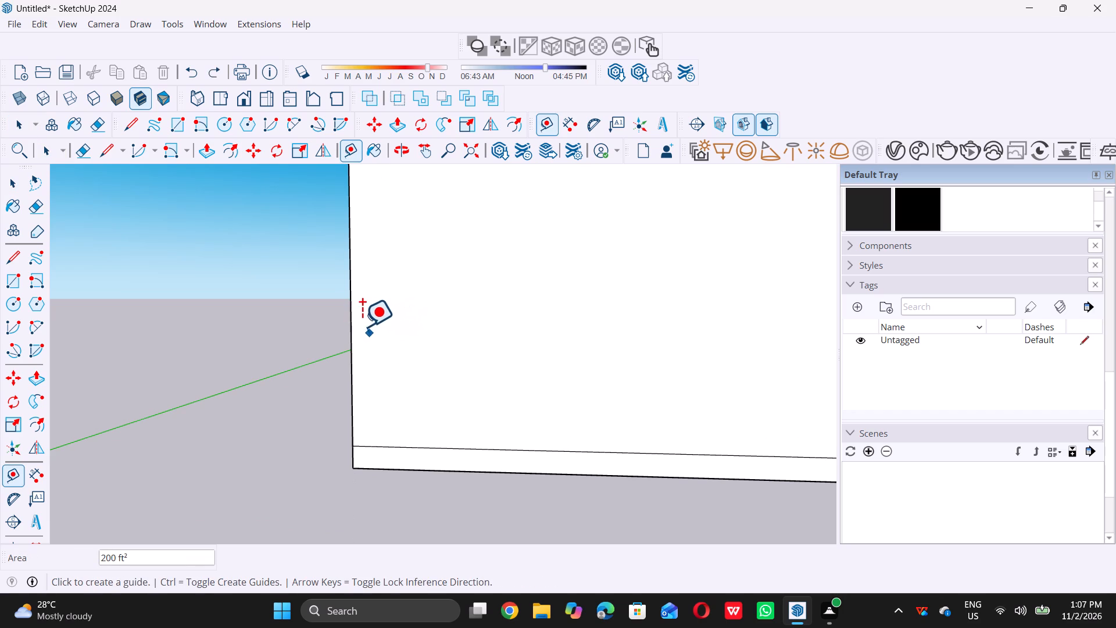
left_click(353, 318)
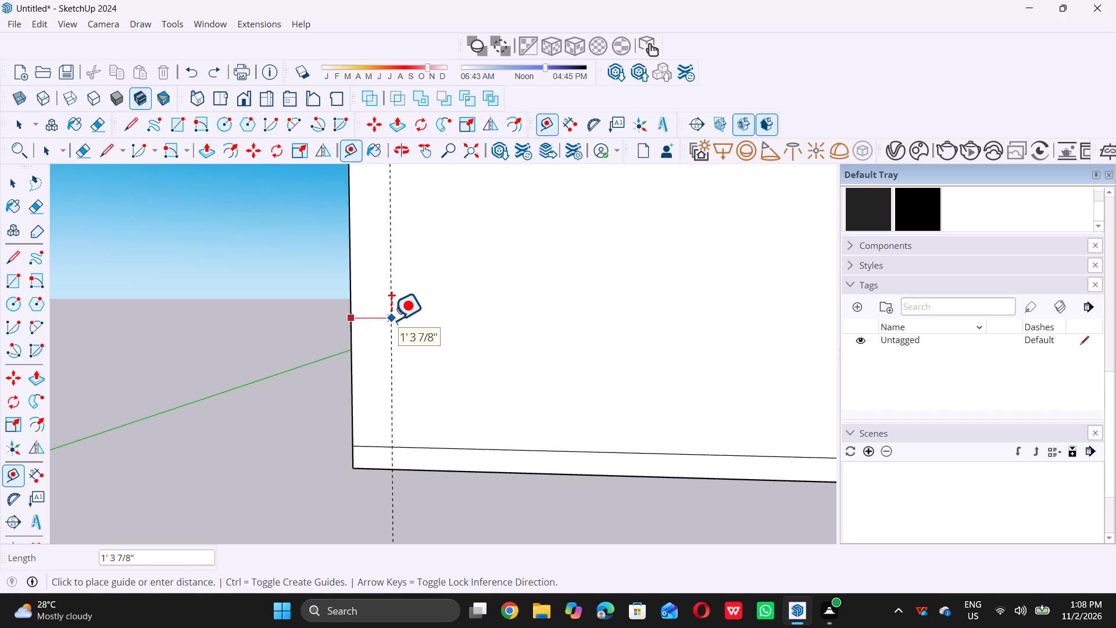
key("2")
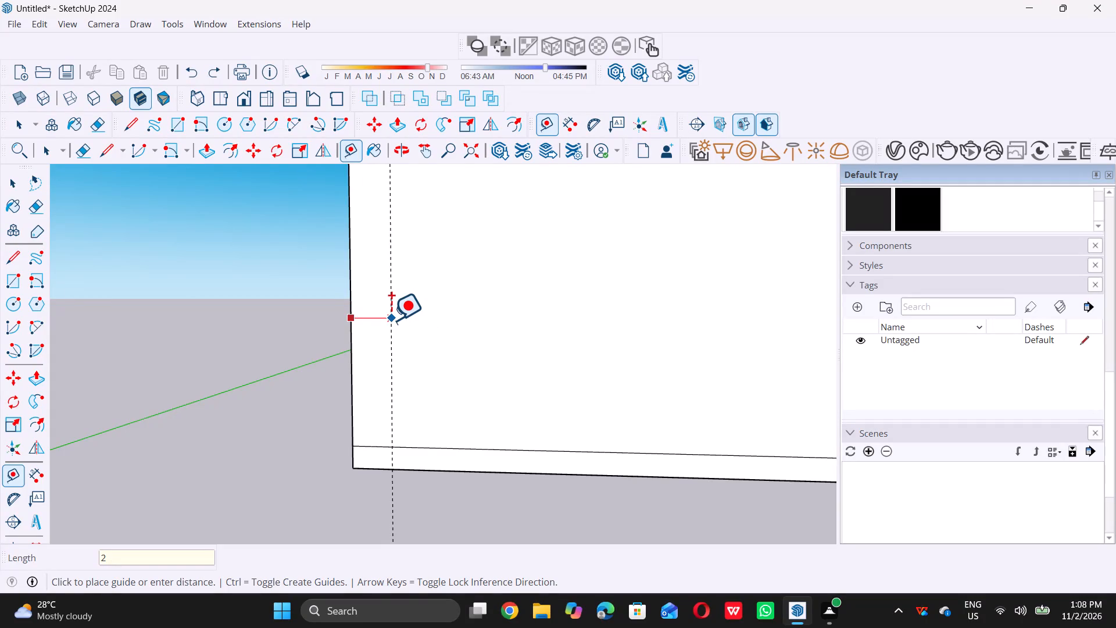
key("apostrophe")
key("Return")
Place a second vertical guide on the front wall, 2' in from its opposite vertical edge.
scroll(384, 319, "down", 2)
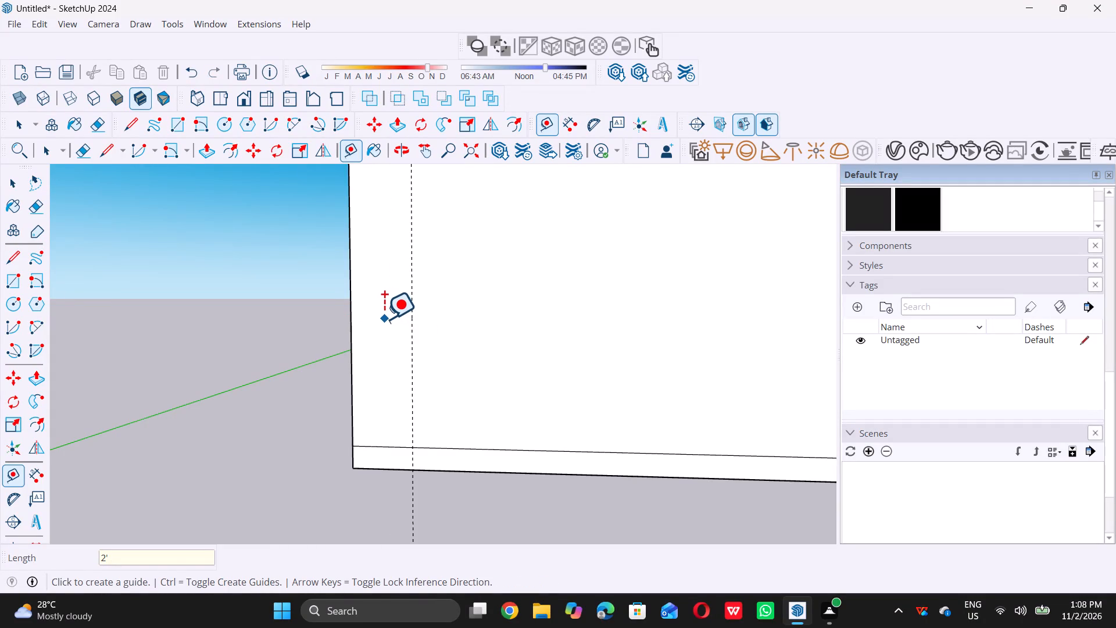
scroll(384, 319, "down", 6)
scroll(666, 295, "up", 3)
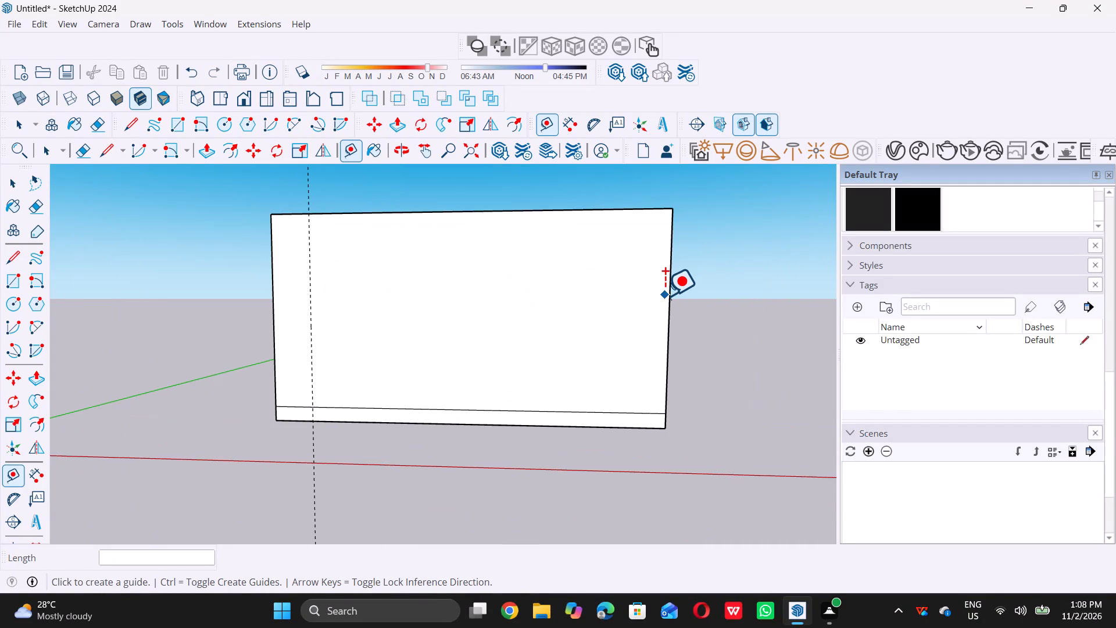
left_click(667, 294)
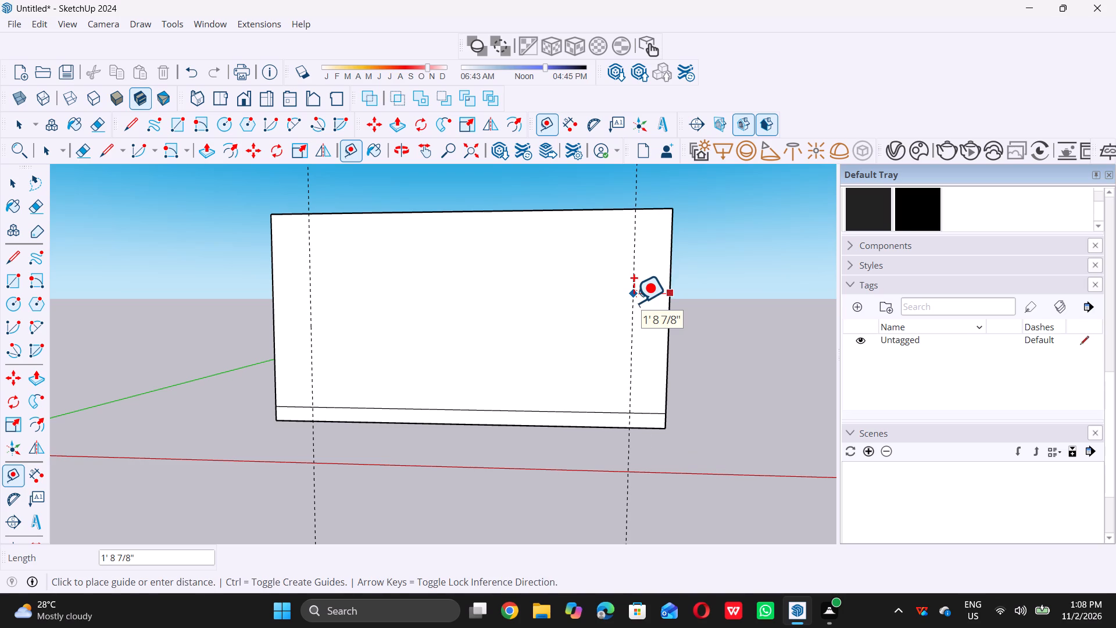
key("2")
key("apostrophe")
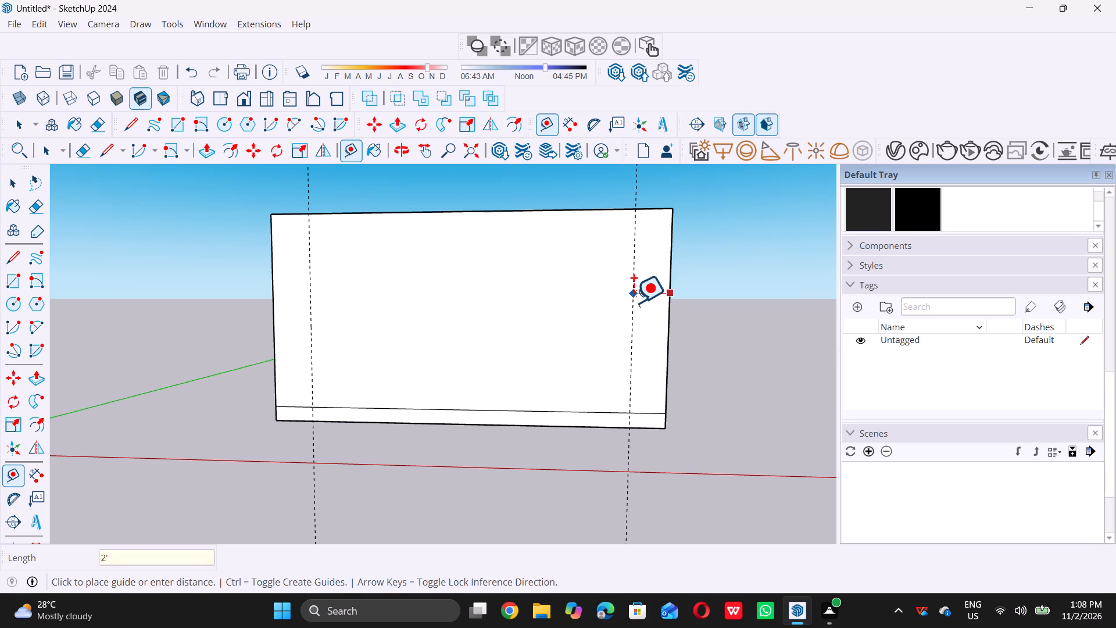
key("Return")
key("space")
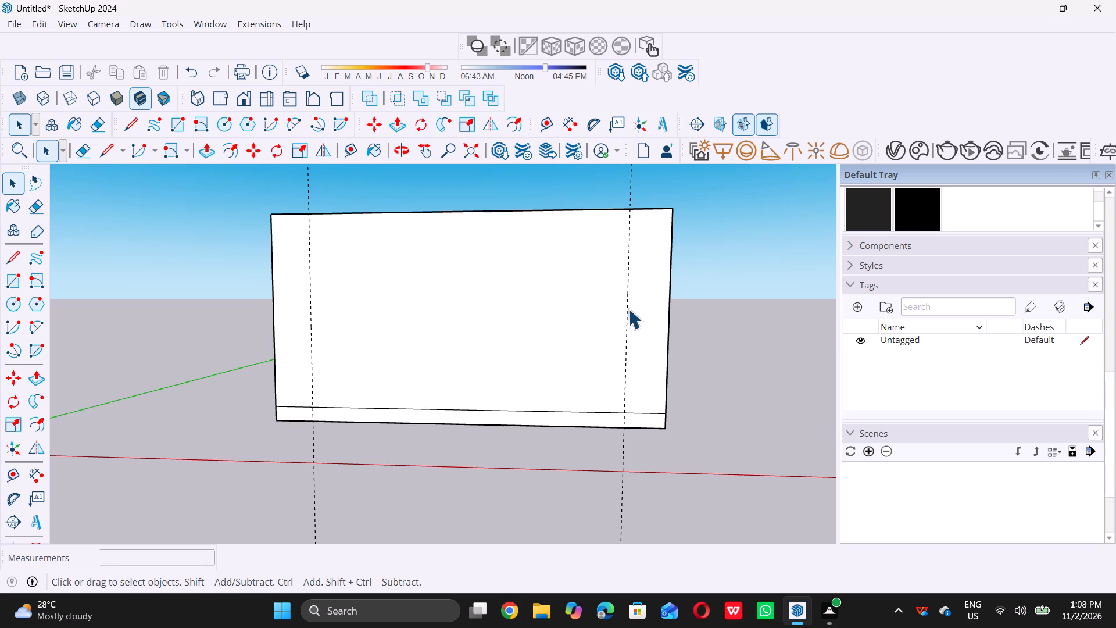
Draw a 2' by 10' rectangle on the front wall between the edge nearest the origin and its guide, above the slab.
scroll(353, 360, "down", 4)
middle_click_drag(273, 378, 300, 373)
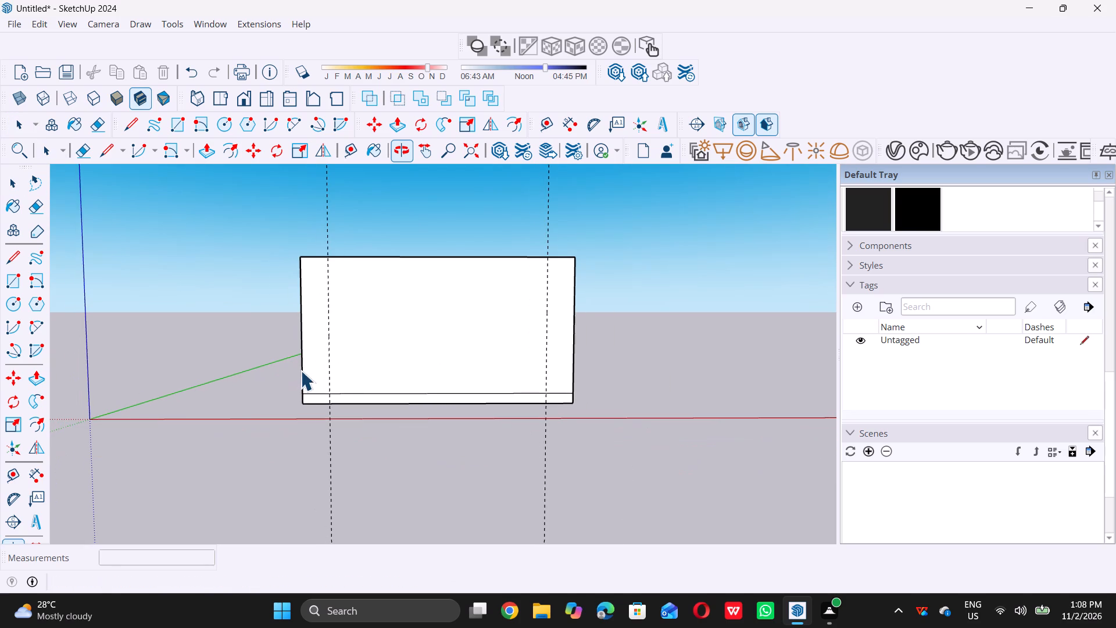
scroll(328, 304, "up", 7)
key("r")
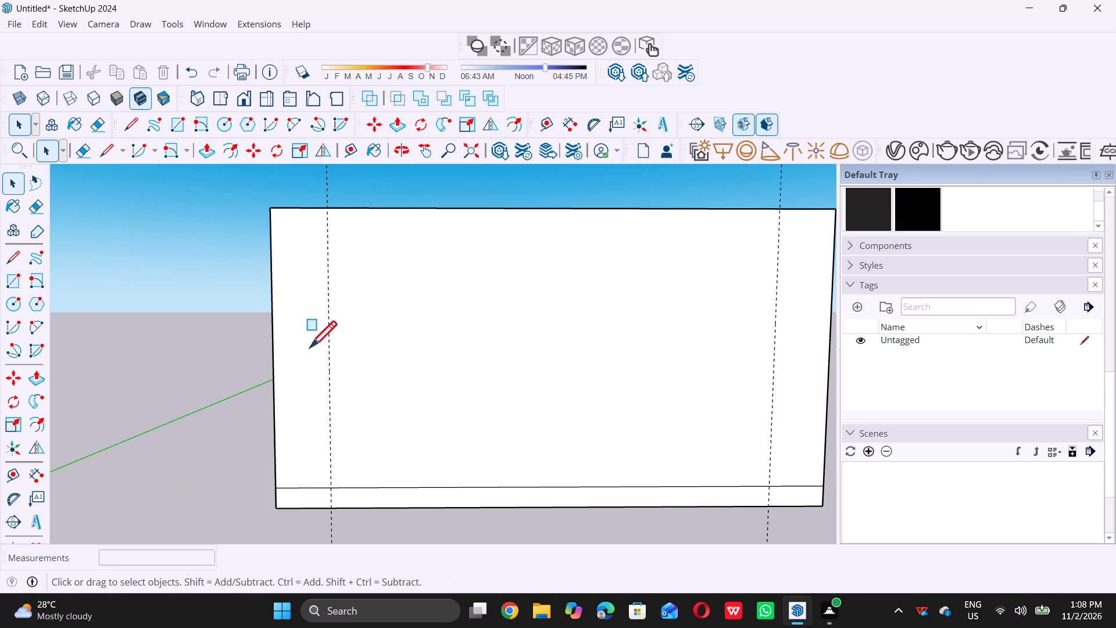
double_click(276, 488)
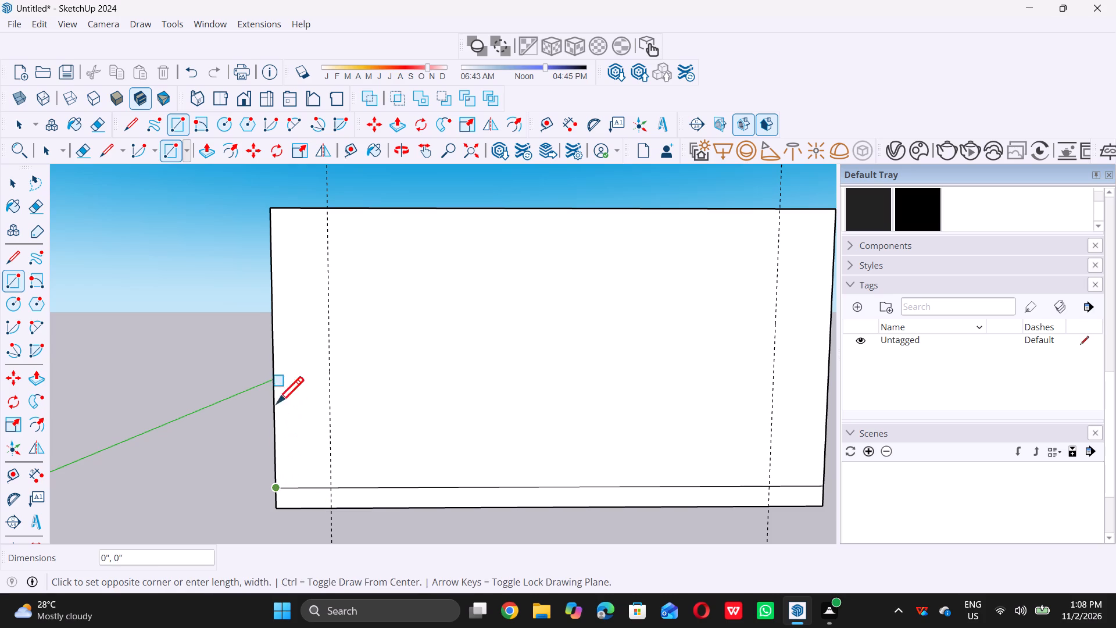
triple_click(325, 210)
key("space")
Draw a matching 2' by 10' rectangle on the front wall between the second guide and the far vertical edge.
scroll(233, 269, "down", 4)
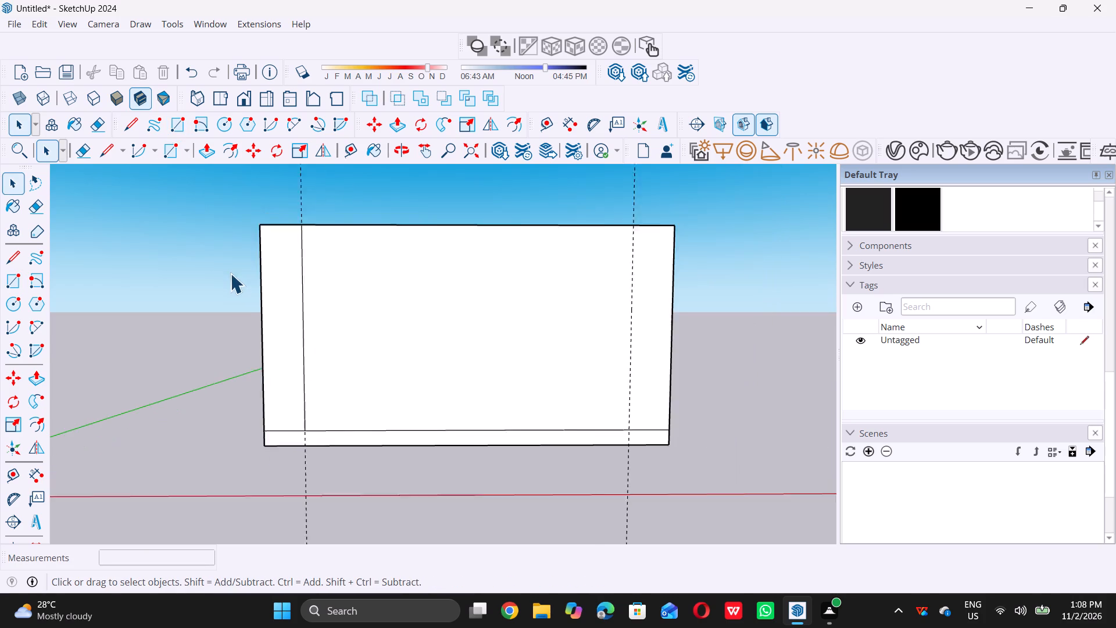
scroll(654, 295, "up", 3)
key("r")
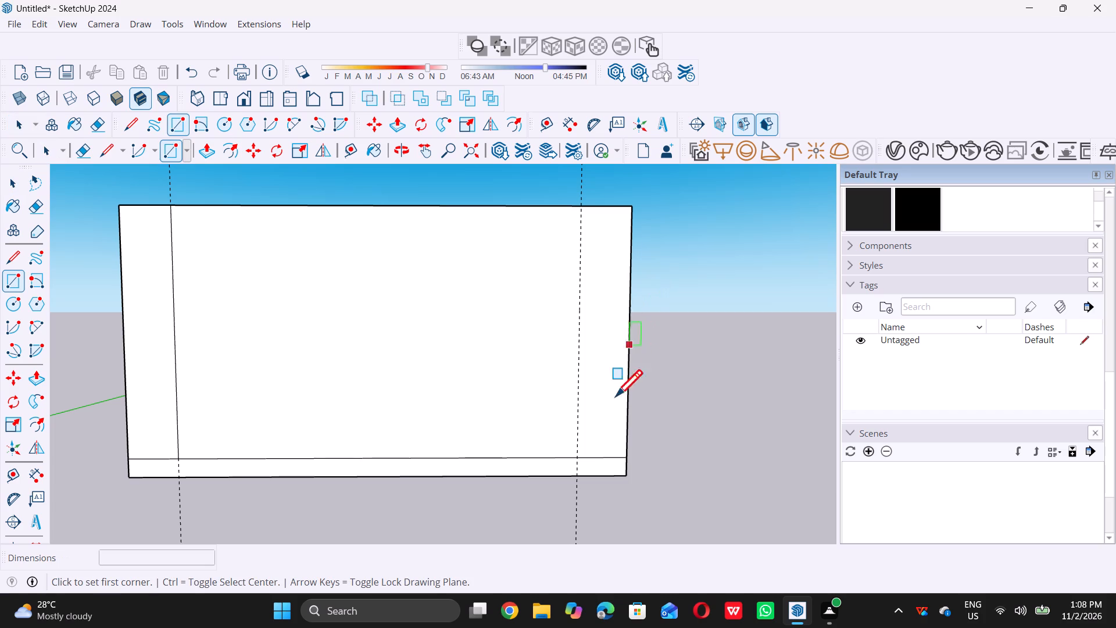
left_click(581, 458)
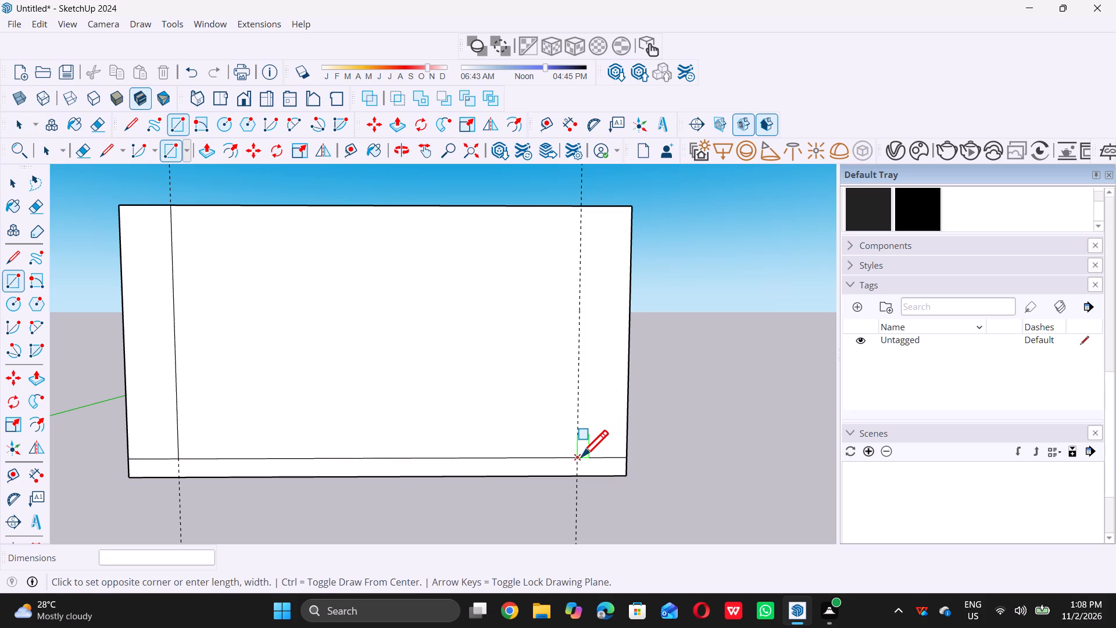
double_click(632, 209)
key("space")
scroll(611, 242, "down", 5)
scroll(416, 302, "down", 1)
middle_click_drag(415, 304, 431, 345)
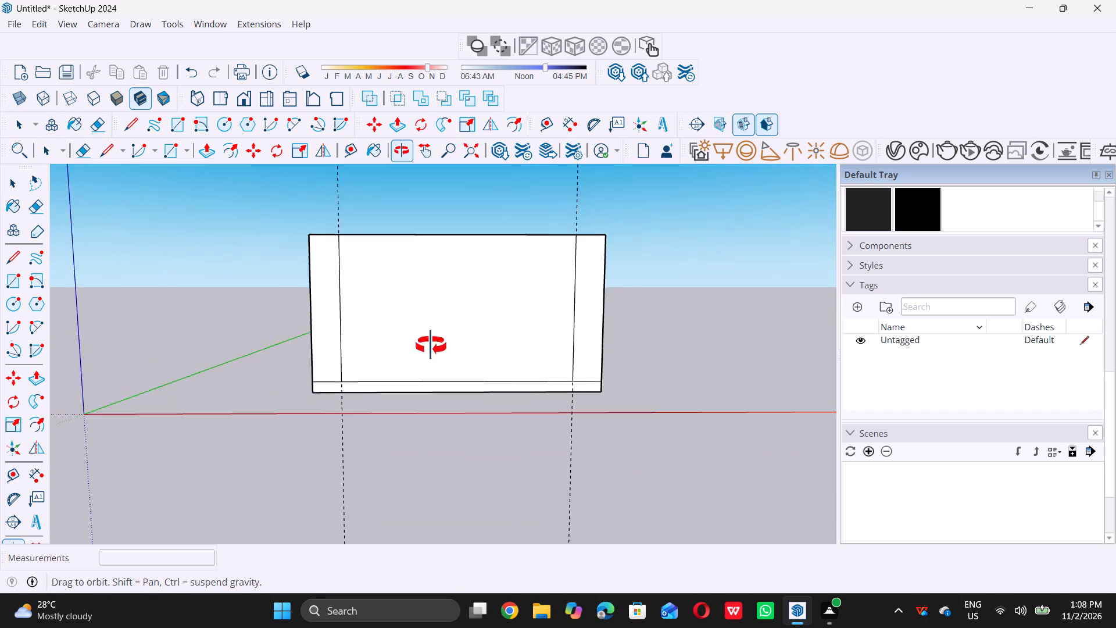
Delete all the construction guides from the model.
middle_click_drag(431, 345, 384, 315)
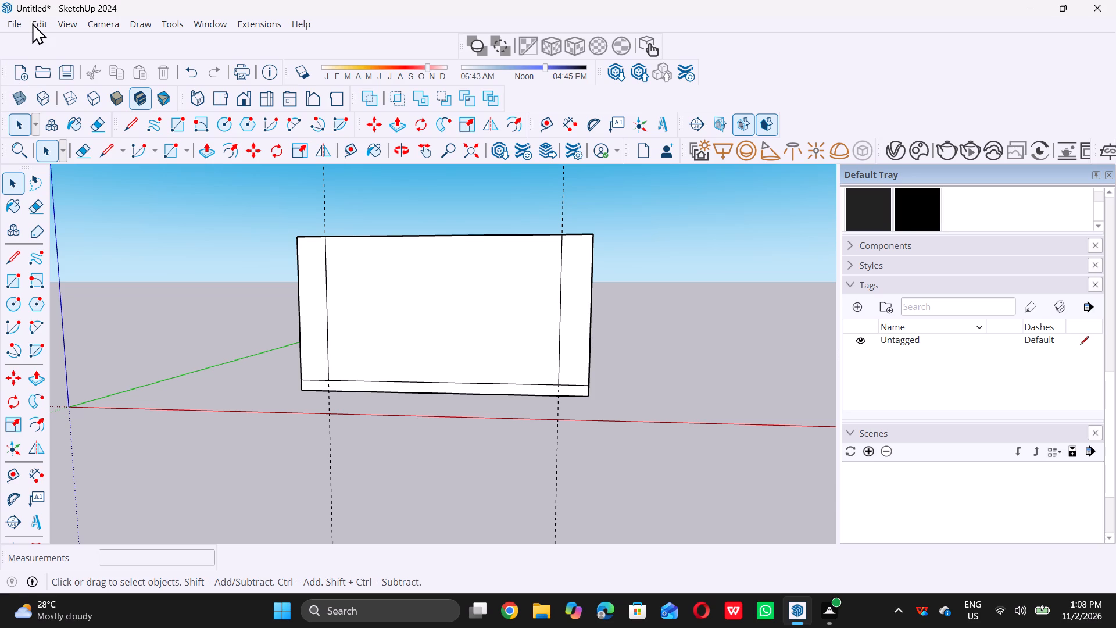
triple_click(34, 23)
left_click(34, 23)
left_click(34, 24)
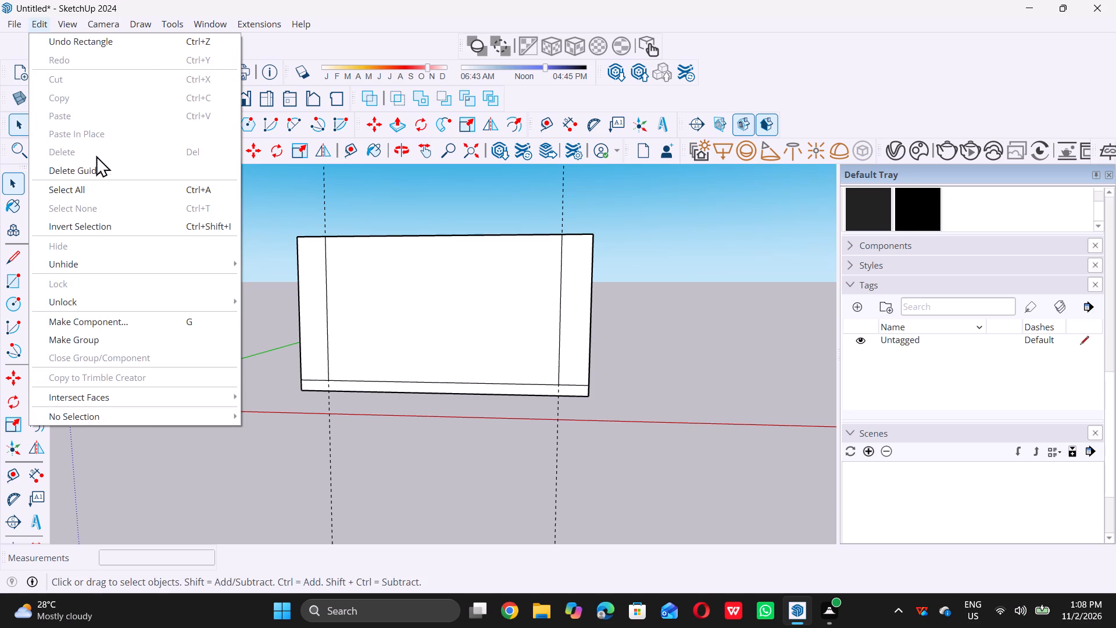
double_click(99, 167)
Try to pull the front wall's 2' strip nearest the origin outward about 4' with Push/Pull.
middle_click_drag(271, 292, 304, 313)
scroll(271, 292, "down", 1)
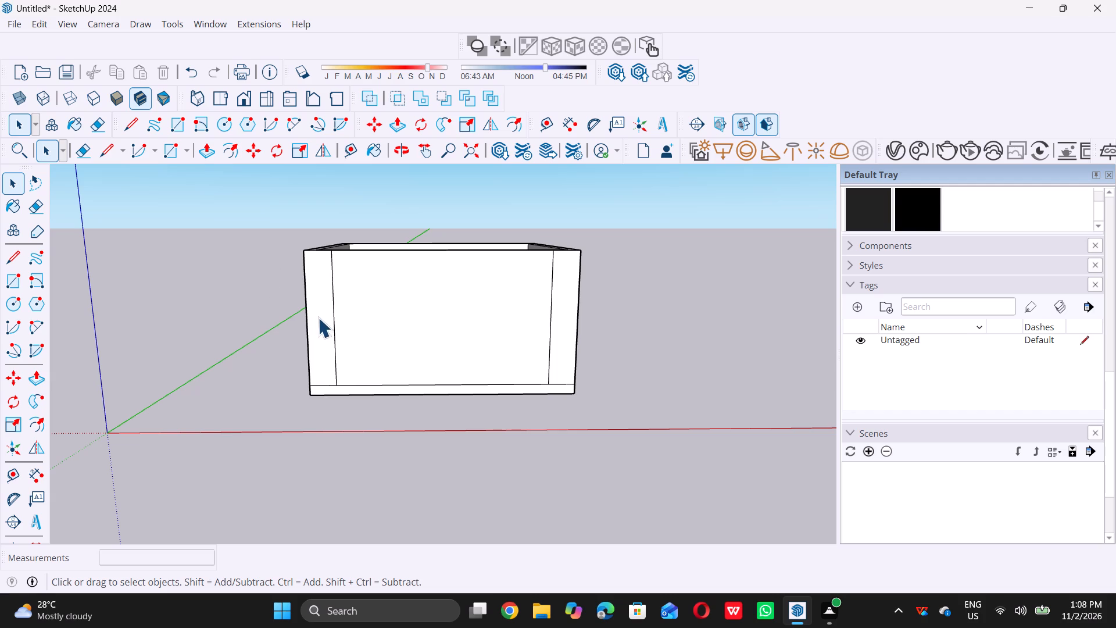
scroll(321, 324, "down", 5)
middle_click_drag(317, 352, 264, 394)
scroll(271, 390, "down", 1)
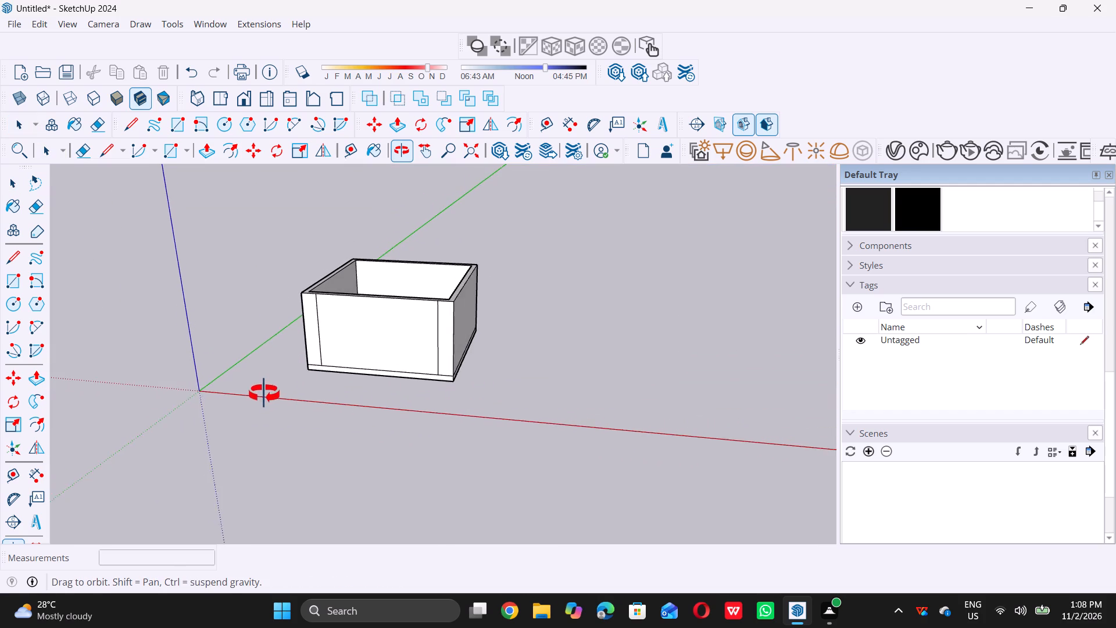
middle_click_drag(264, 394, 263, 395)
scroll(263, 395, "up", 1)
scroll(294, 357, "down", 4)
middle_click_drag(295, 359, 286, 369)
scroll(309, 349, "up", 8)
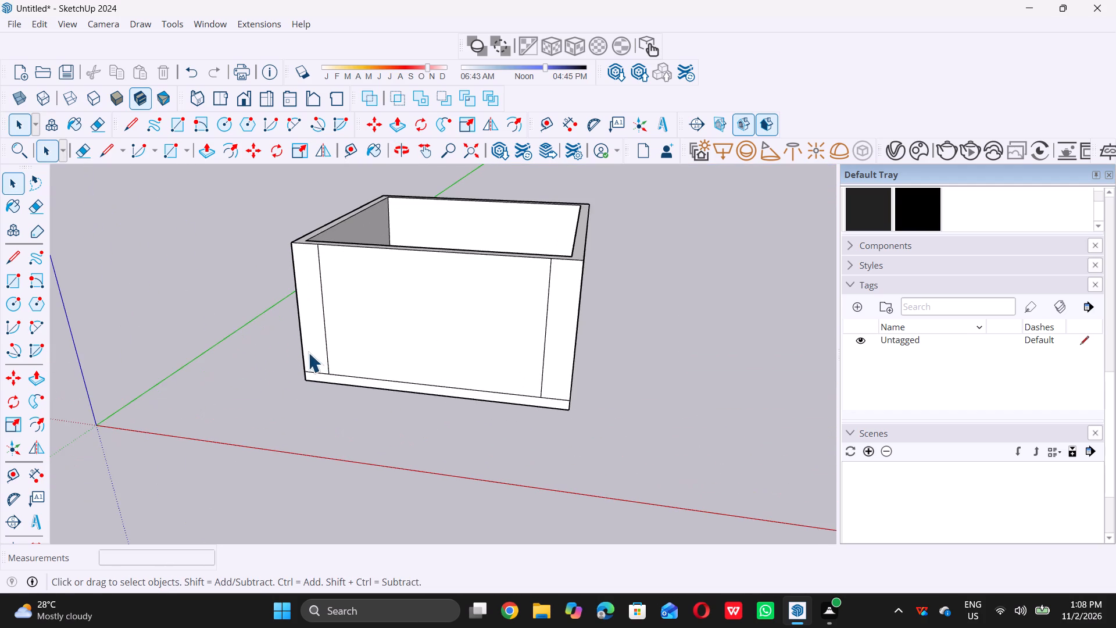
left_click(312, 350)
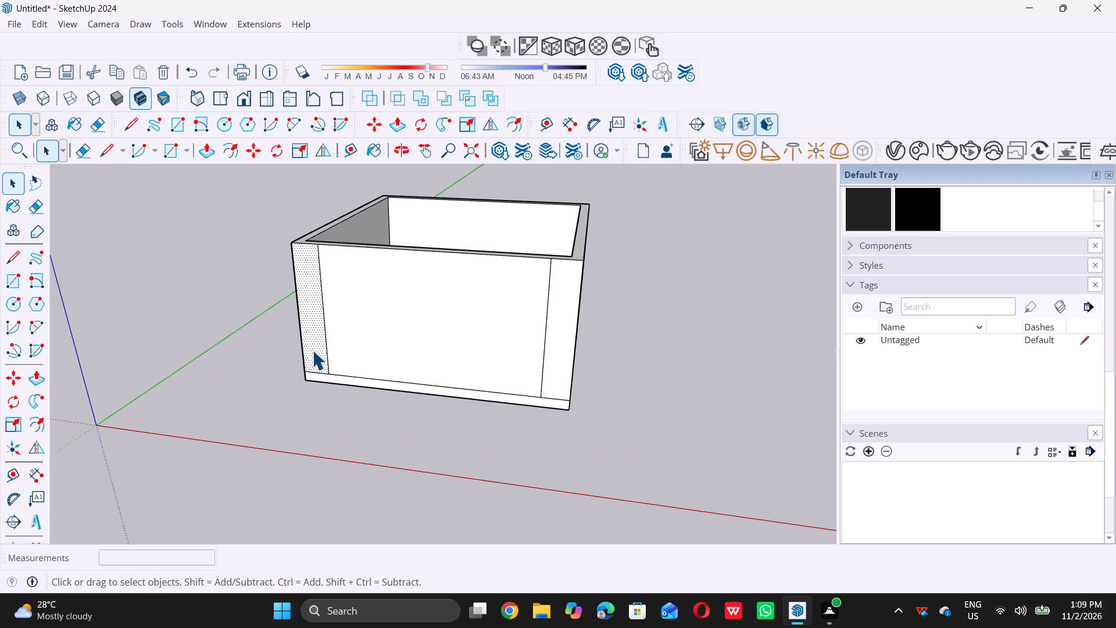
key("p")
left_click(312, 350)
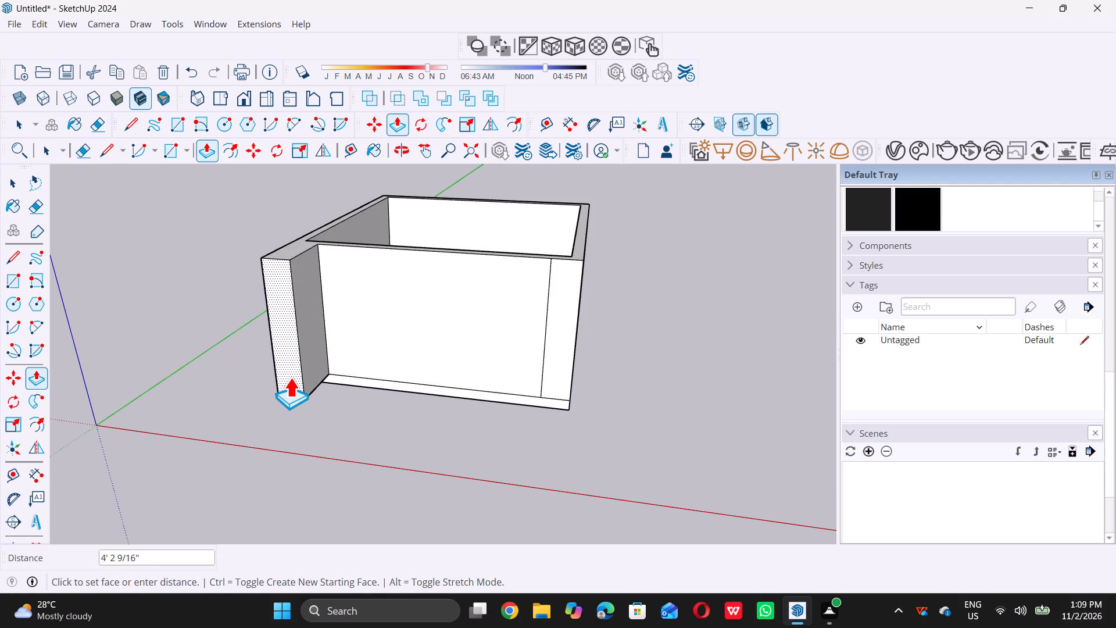
Undo back past the strip pull, the guide deletion, both 2' by 10' front-wall rectangles and their two guides.
key("ctrl+z")
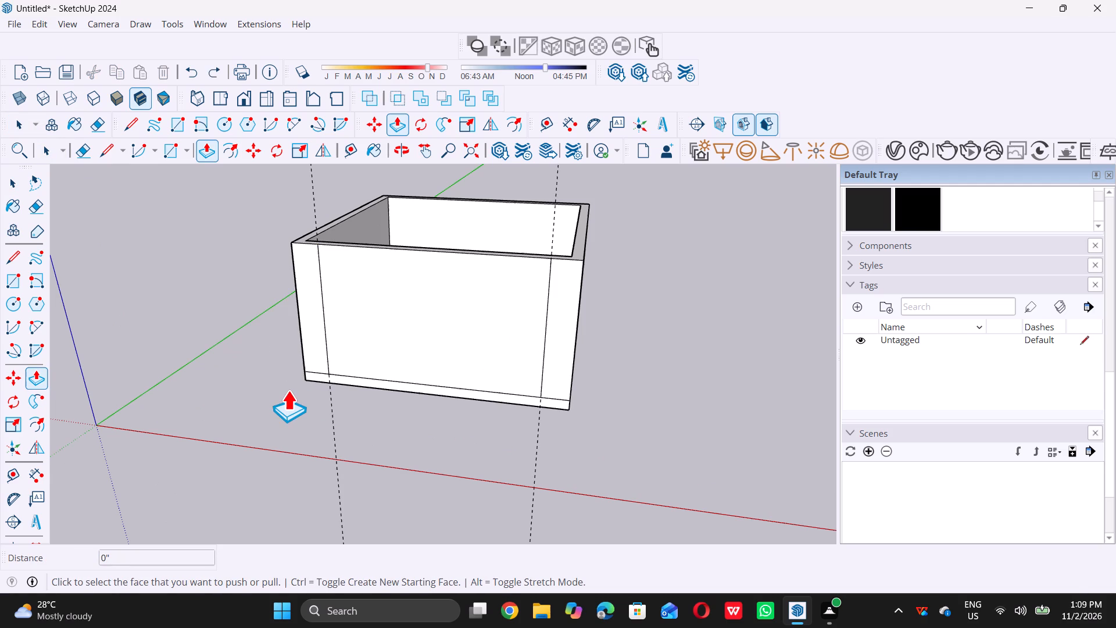
key("ctrl+z")
key("ctrl+z")
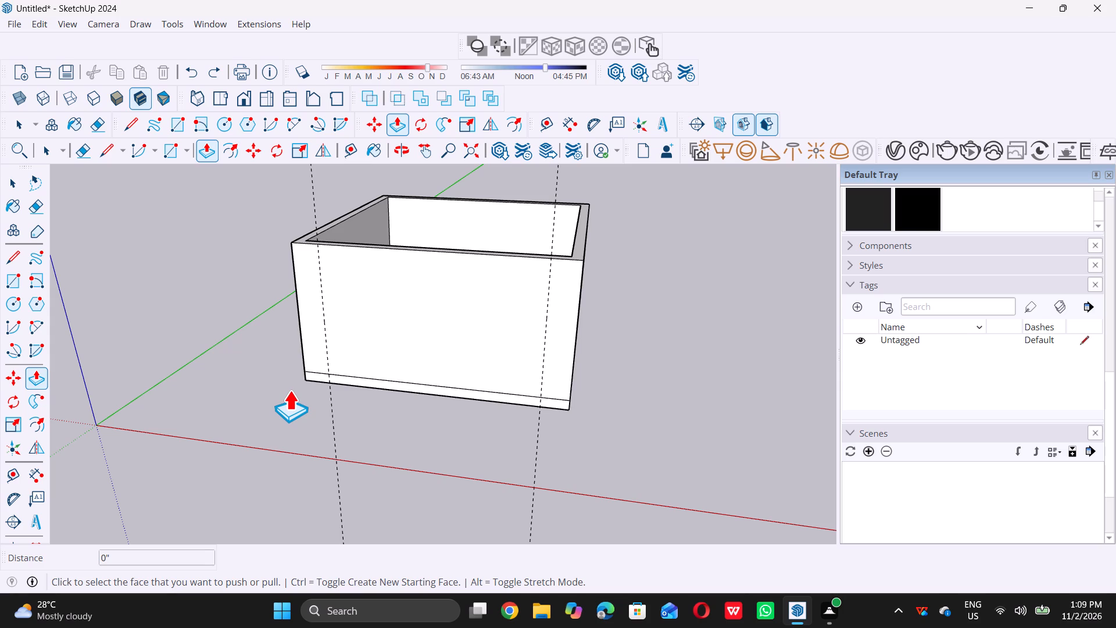
key("ctrl+z")
key("ctrl+z")
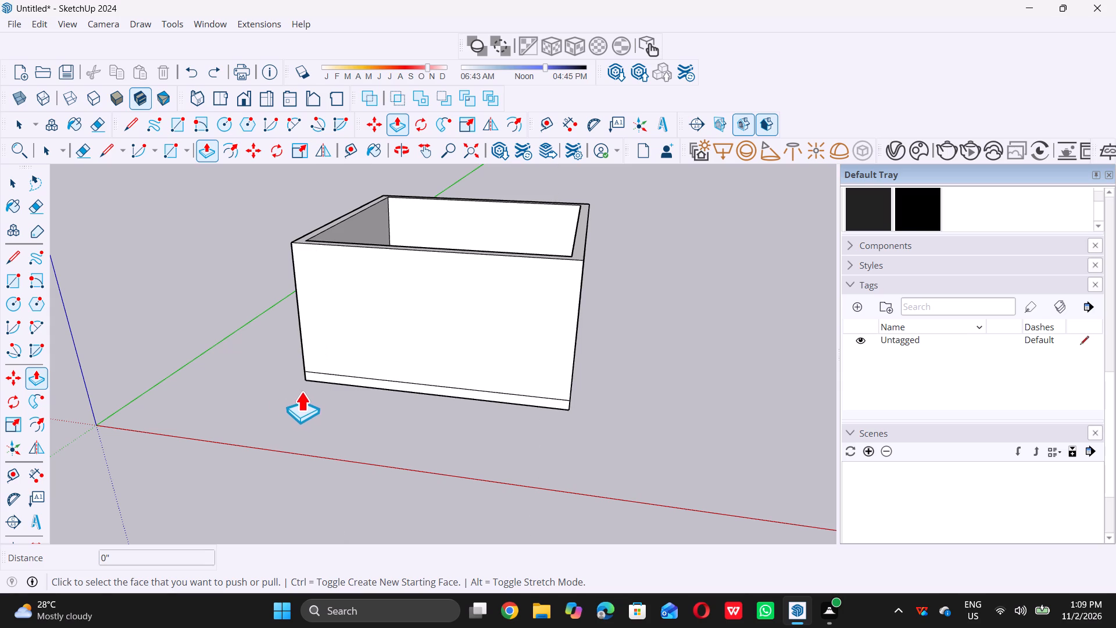
key("space")
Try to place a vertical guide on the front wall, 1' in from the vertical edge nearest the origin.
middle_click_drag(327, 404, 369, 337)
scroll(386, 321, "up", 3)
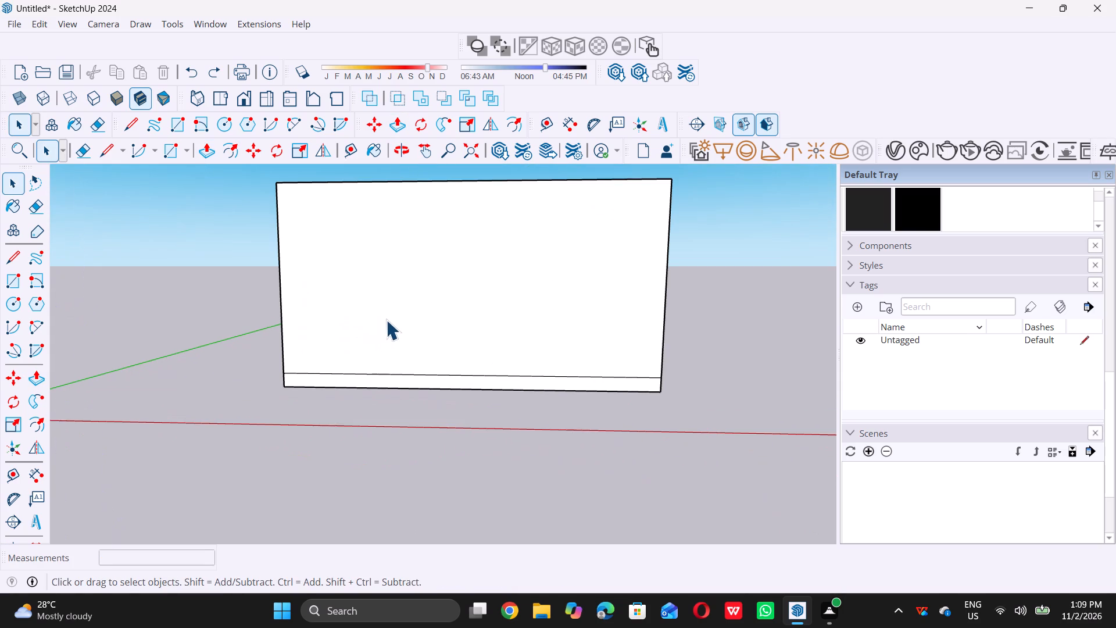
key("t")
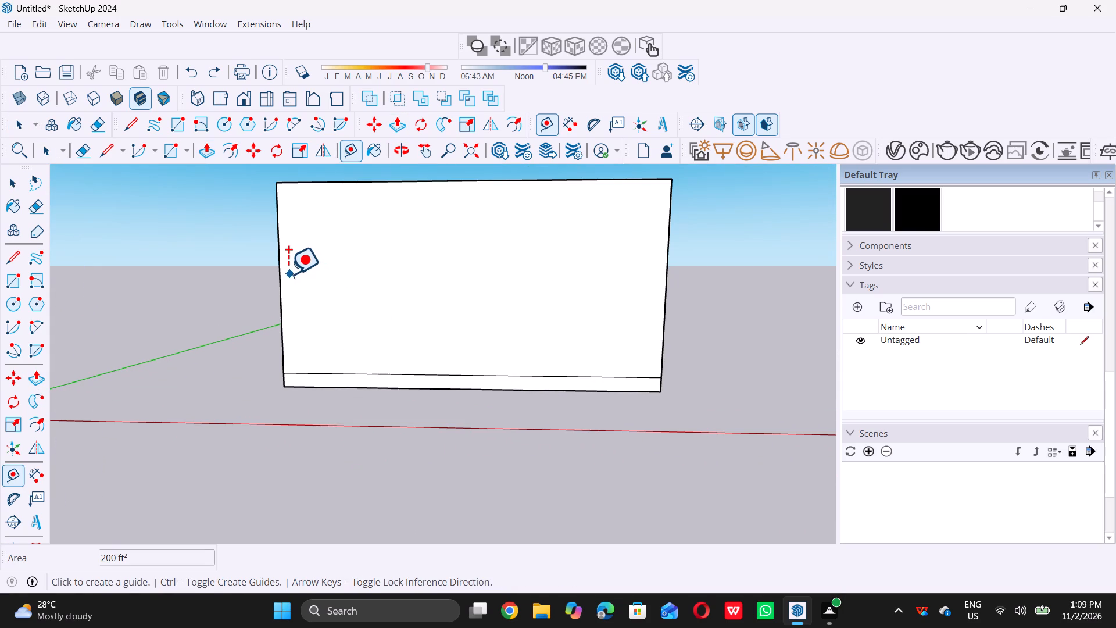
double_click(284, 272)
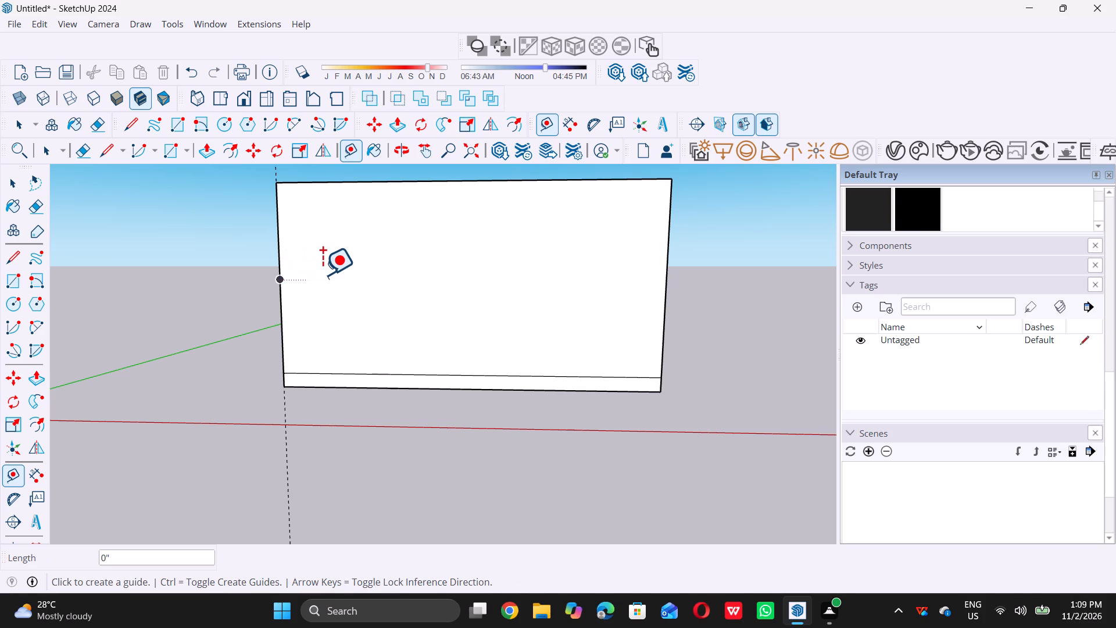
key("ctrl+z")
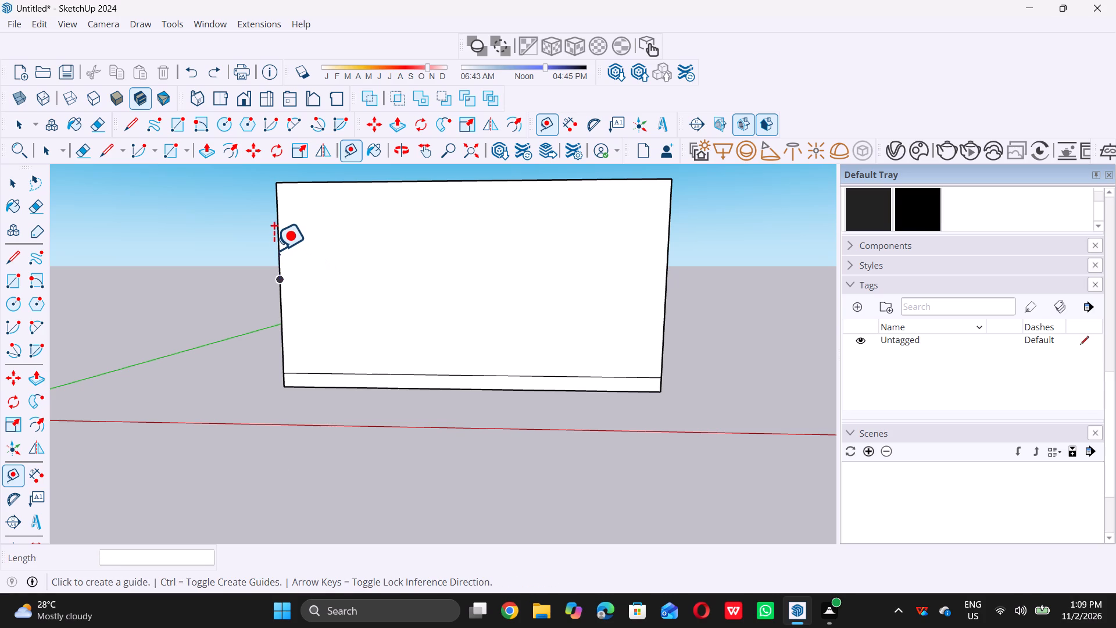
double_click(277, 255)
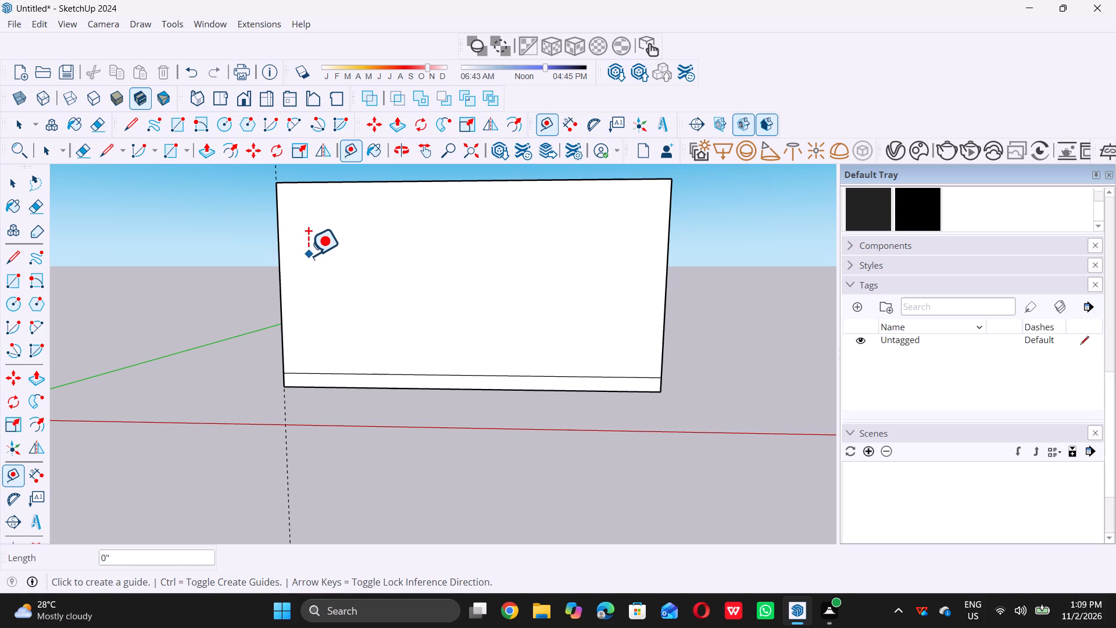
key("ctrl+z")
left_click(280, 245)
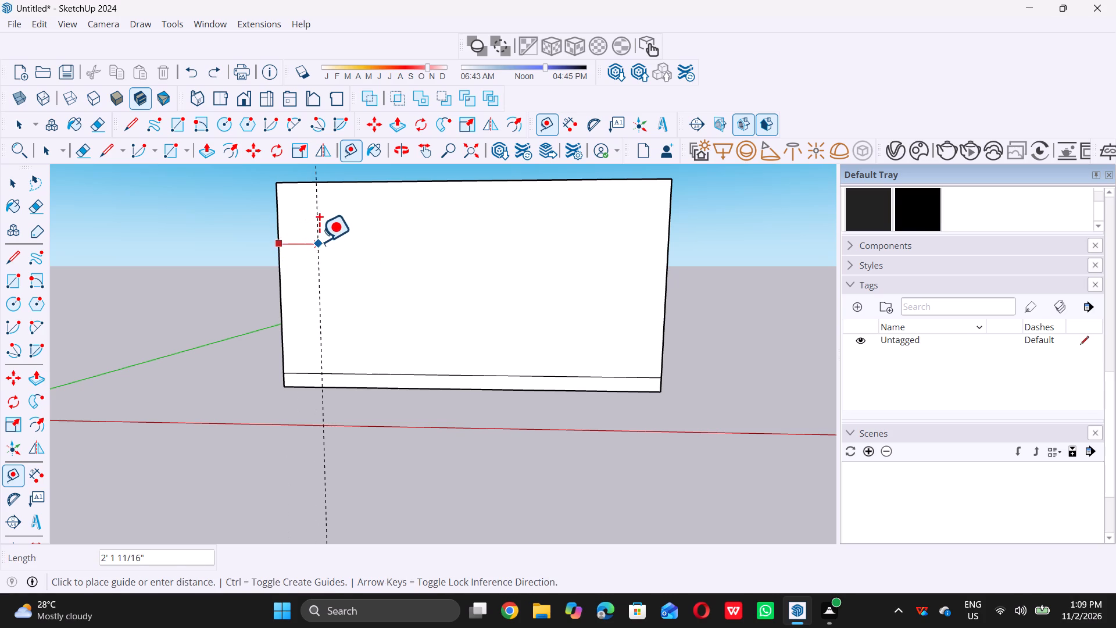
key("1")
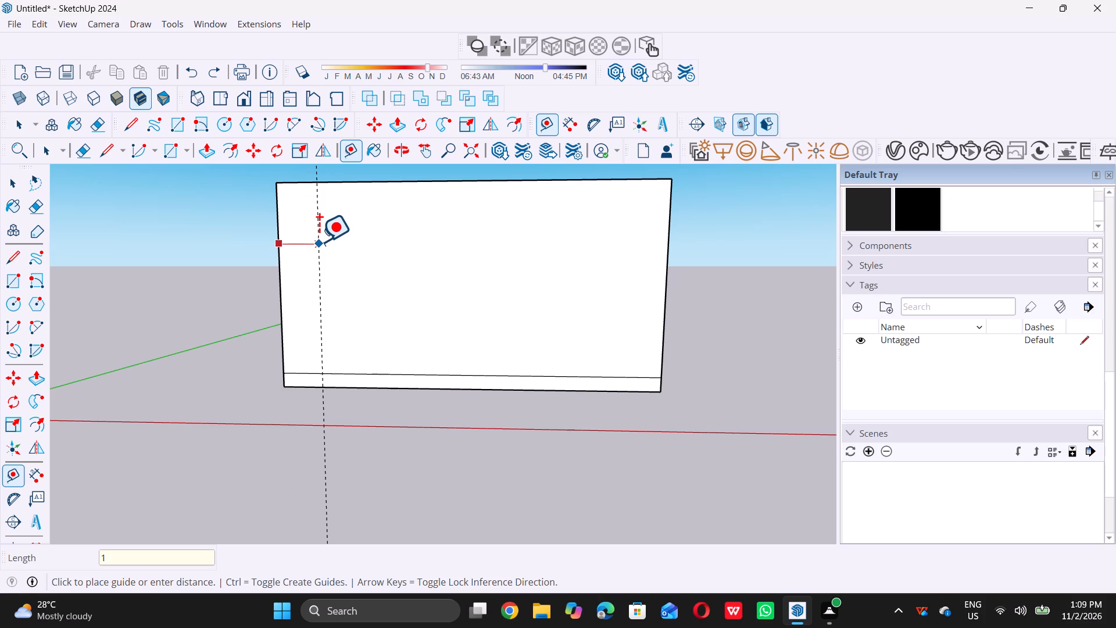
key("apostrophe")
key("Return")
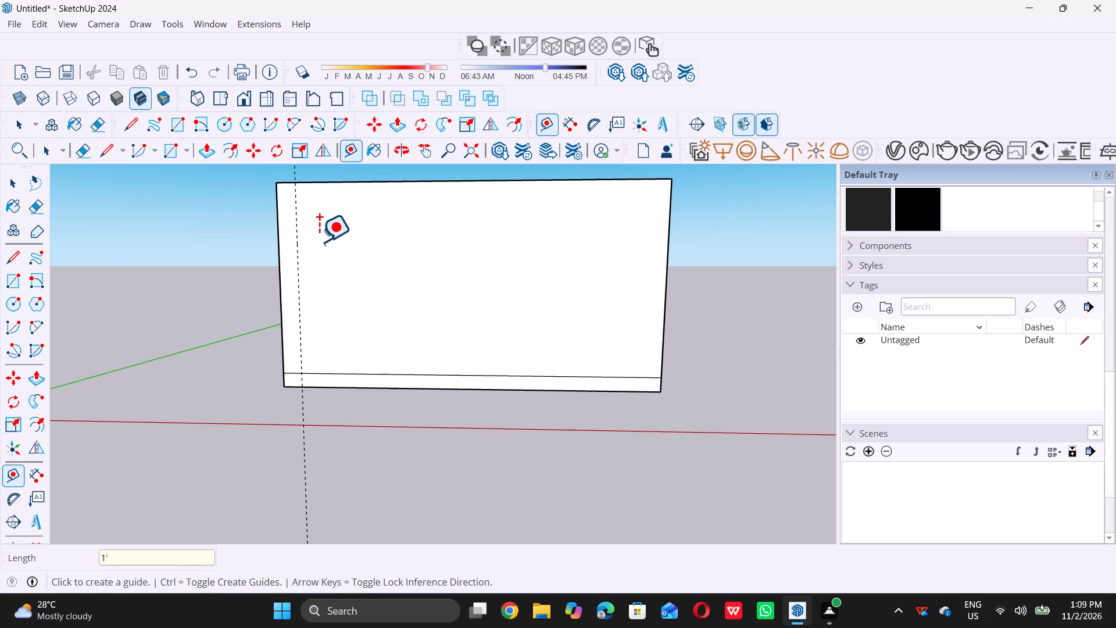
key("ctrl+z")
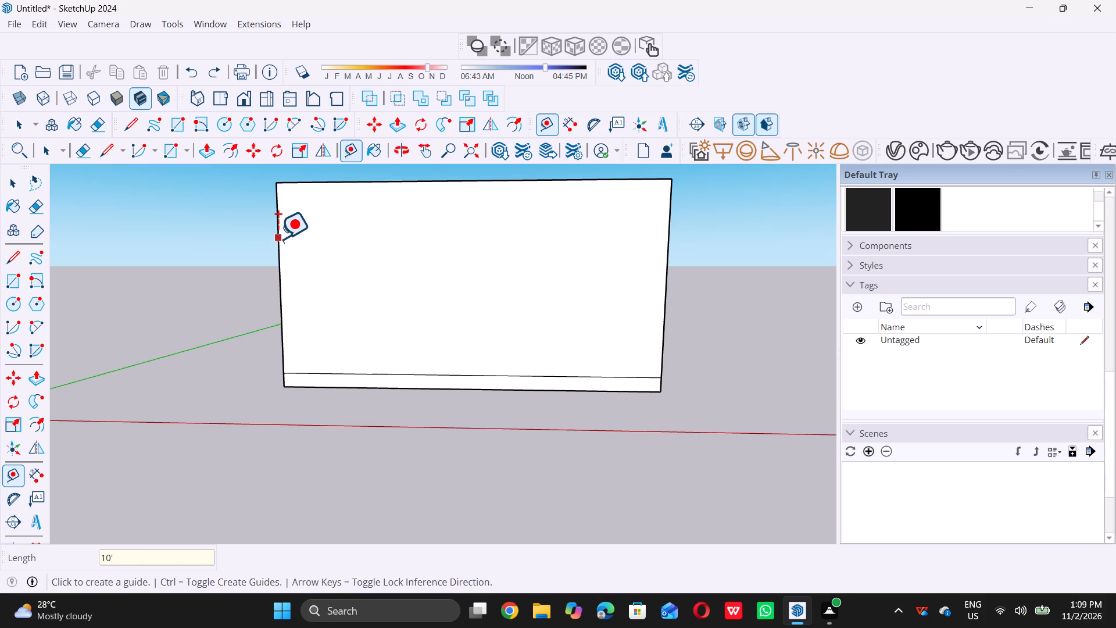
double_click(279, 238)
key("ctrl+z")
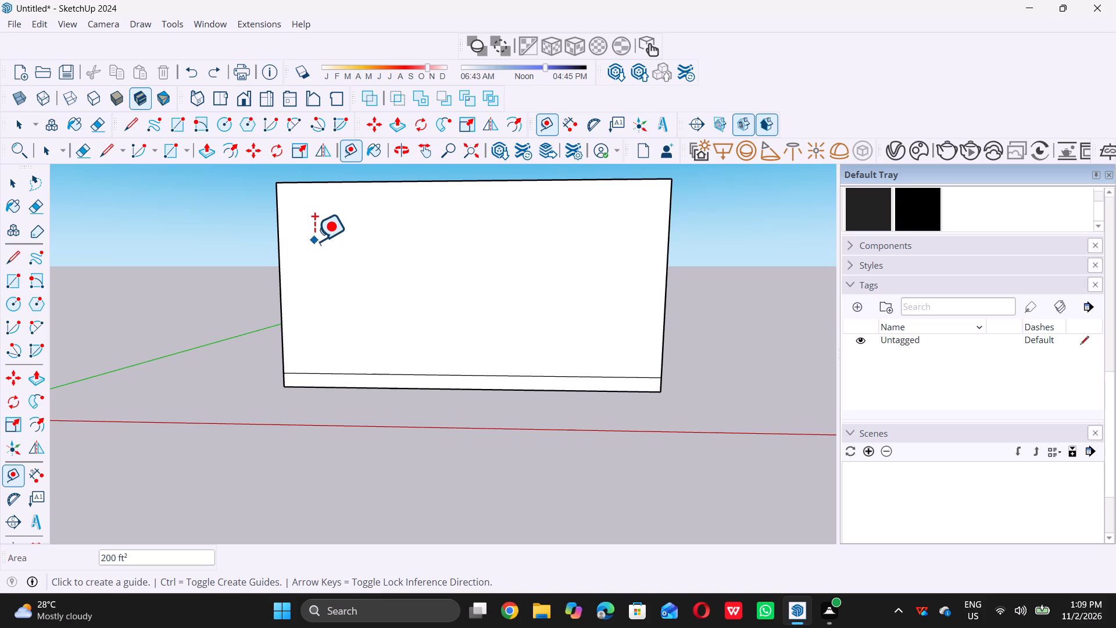
Place a vertical guide on the front wall, 1'5" in from its vertical edge nearest the origin.
left_click(276, 229)
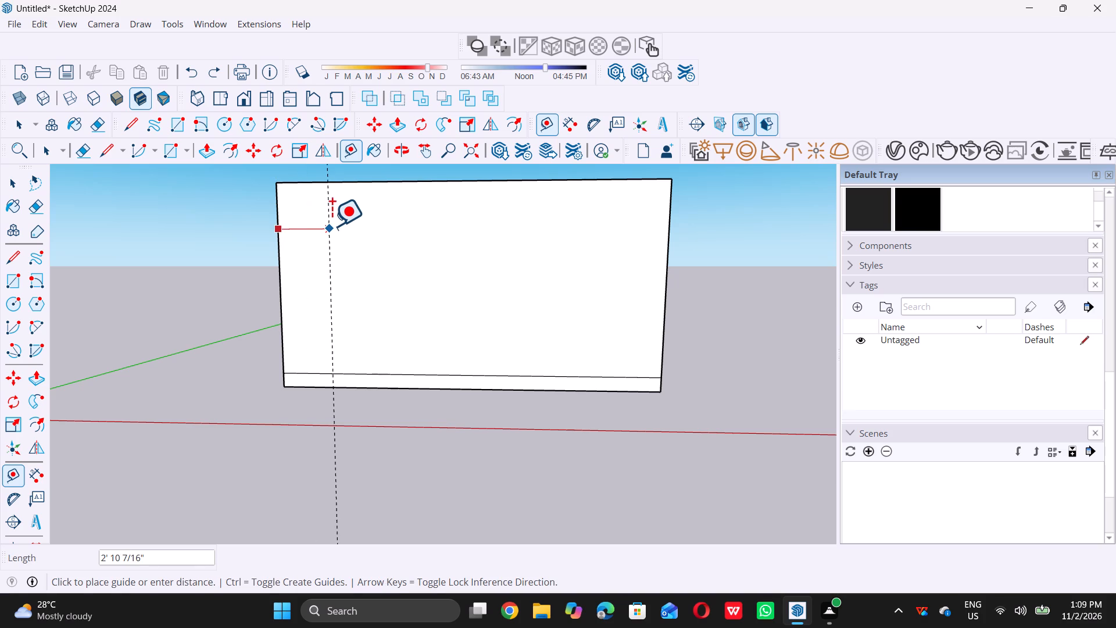
type("1'5")
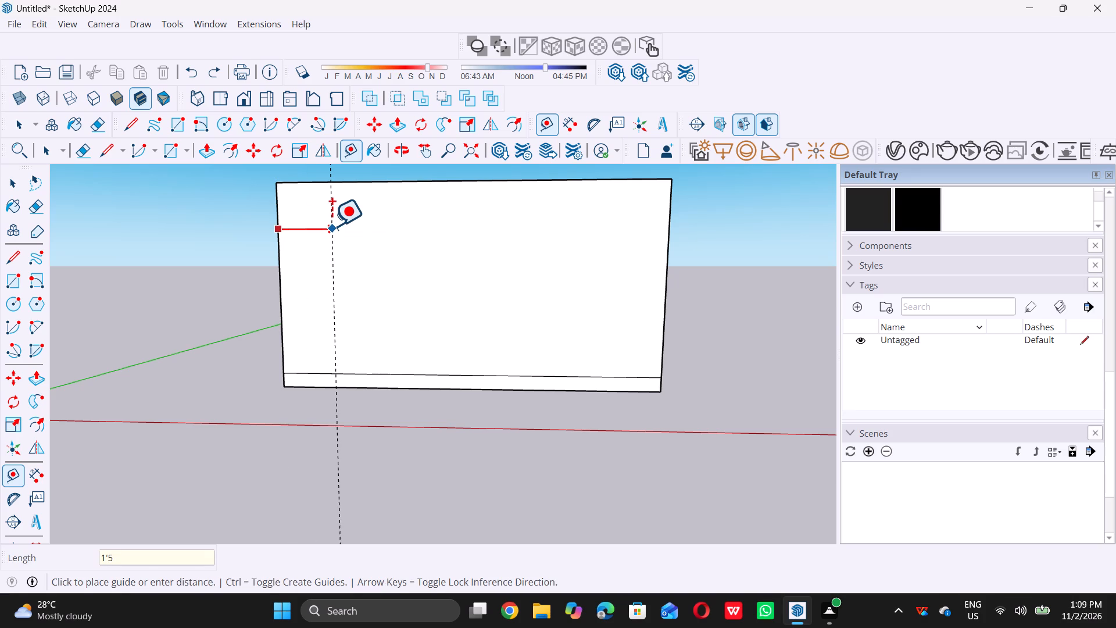
key("shift+quotedbl")
key("Return")
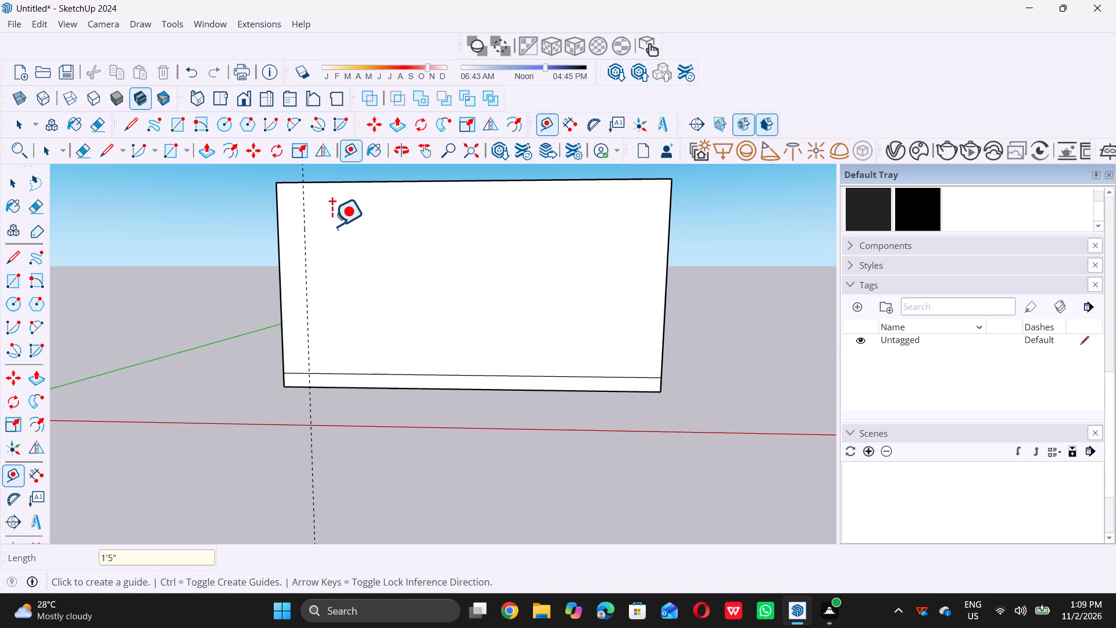
Place a second vertical guide on the front wall, 1'5" in from its opposite vertical edge.
double_click(663, 256)
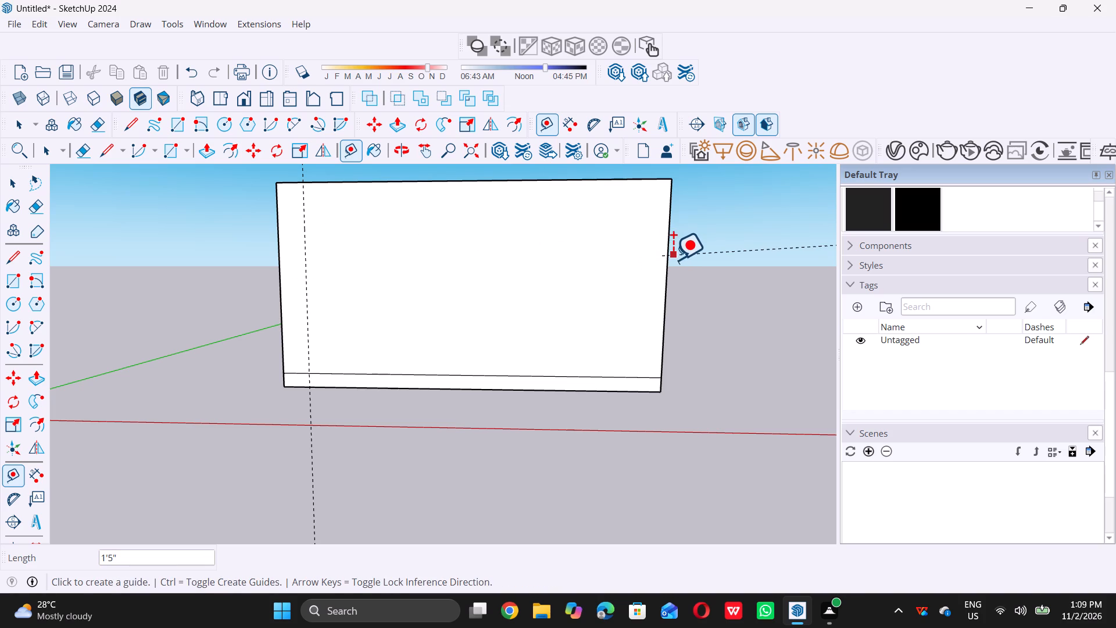
key("space")
key("t")
left_click(666, 262)
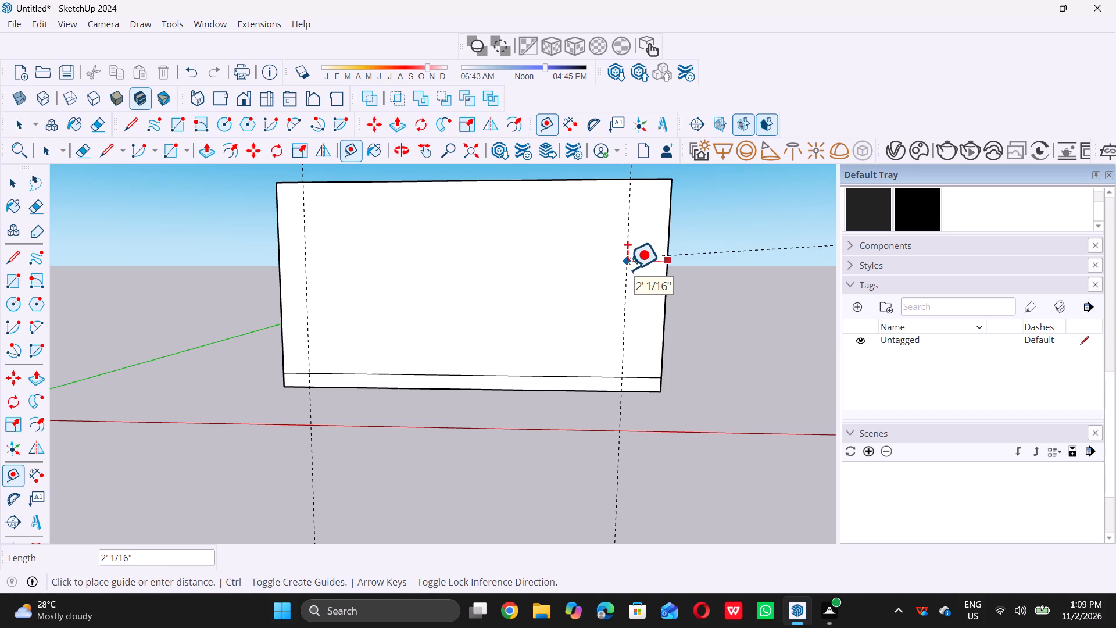
key("1")
key("apostrophe")
key("5")
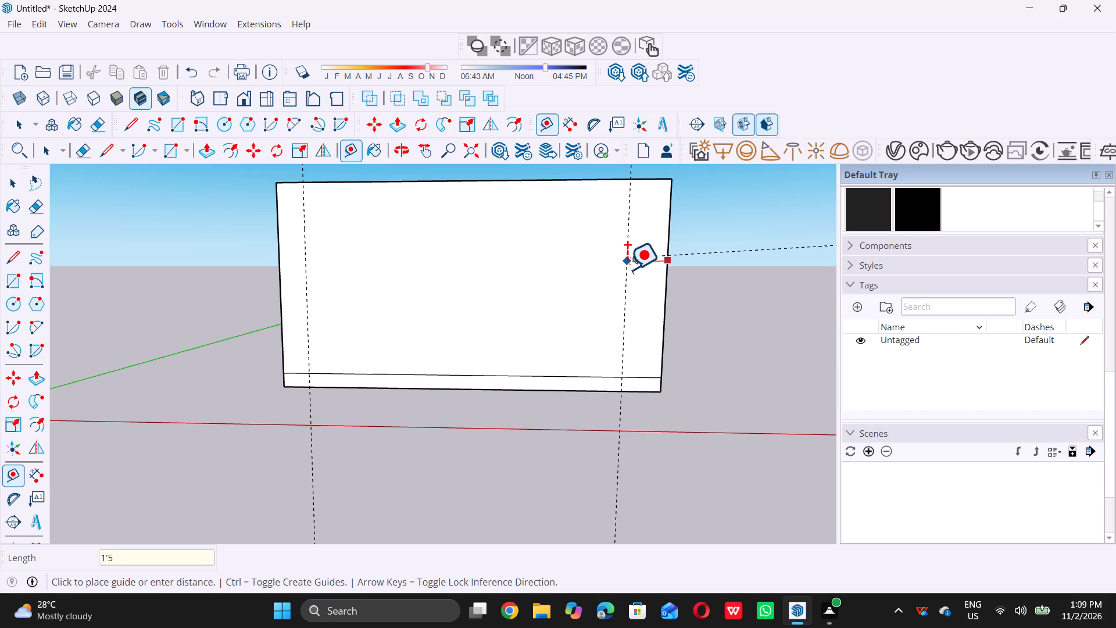
key("shift+quotedbl")
key("Return")
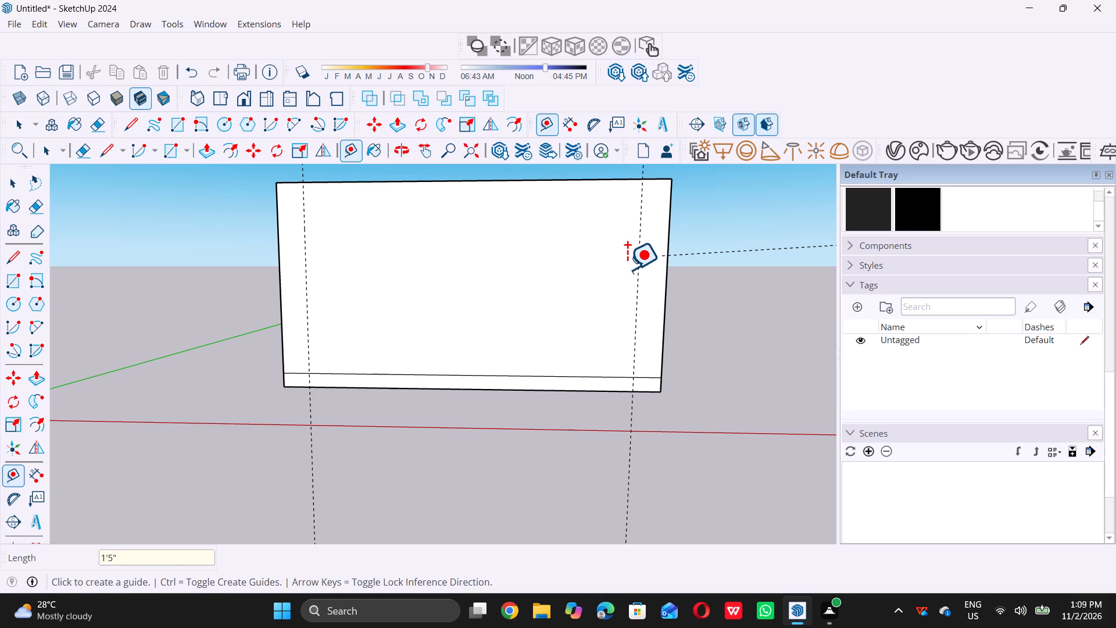
key("space")
Draw a 1'5" by 10' rectangle on the front wall between the edge nearest the origin and its guide, above the slab.
type("r")
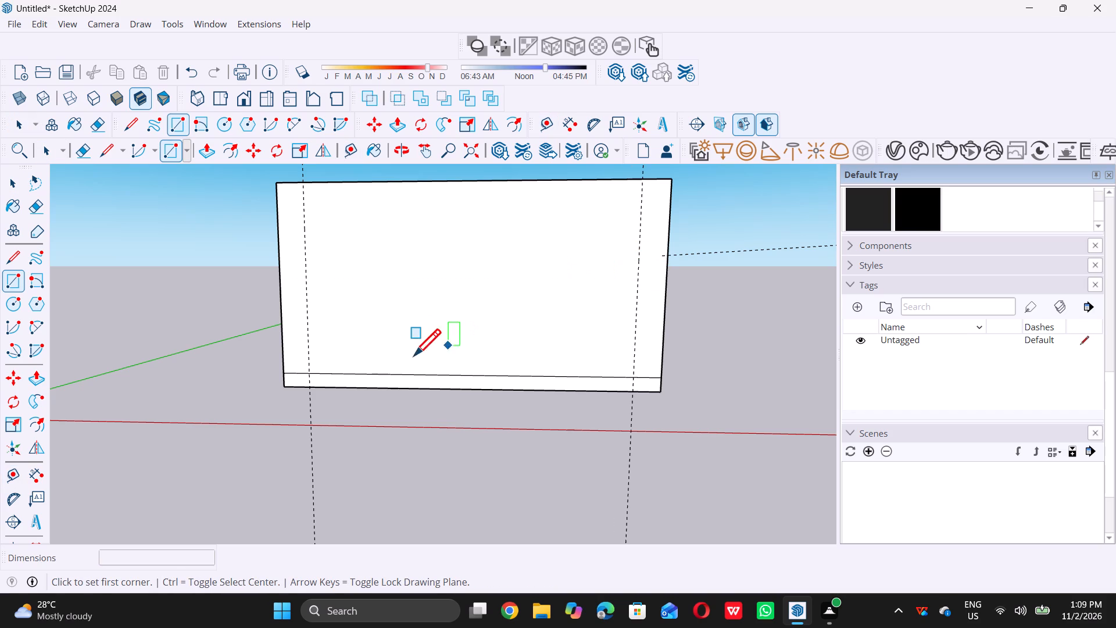
scroll(273, 358, "up", 3)
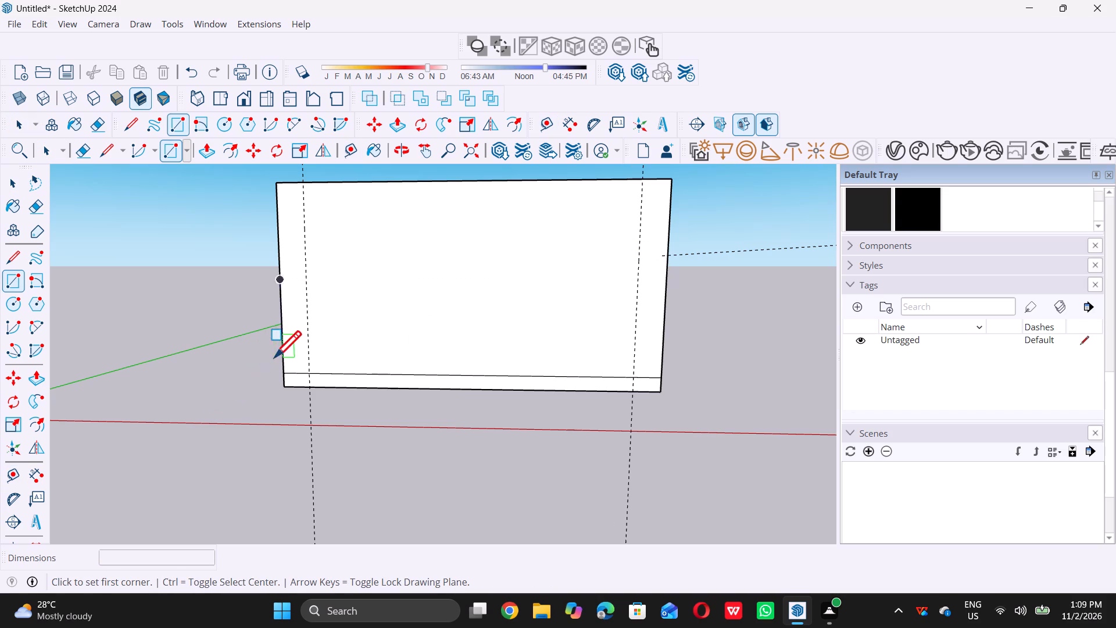
scroll(274, 357, "up", 5)
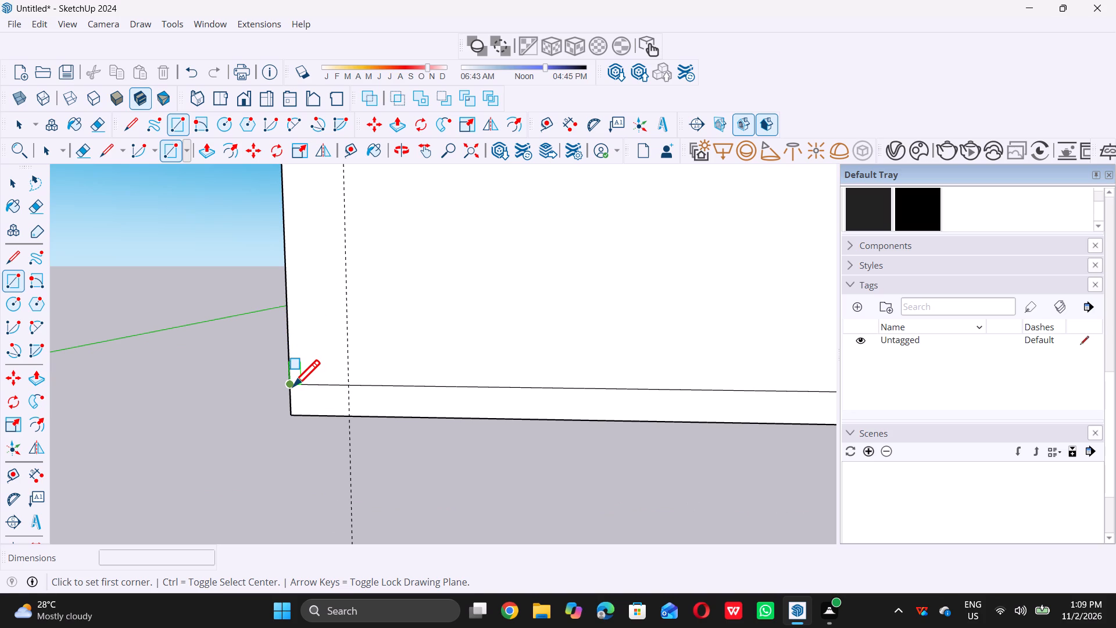
double_click(293, 386)
scroll(293, 386, "down", 10)
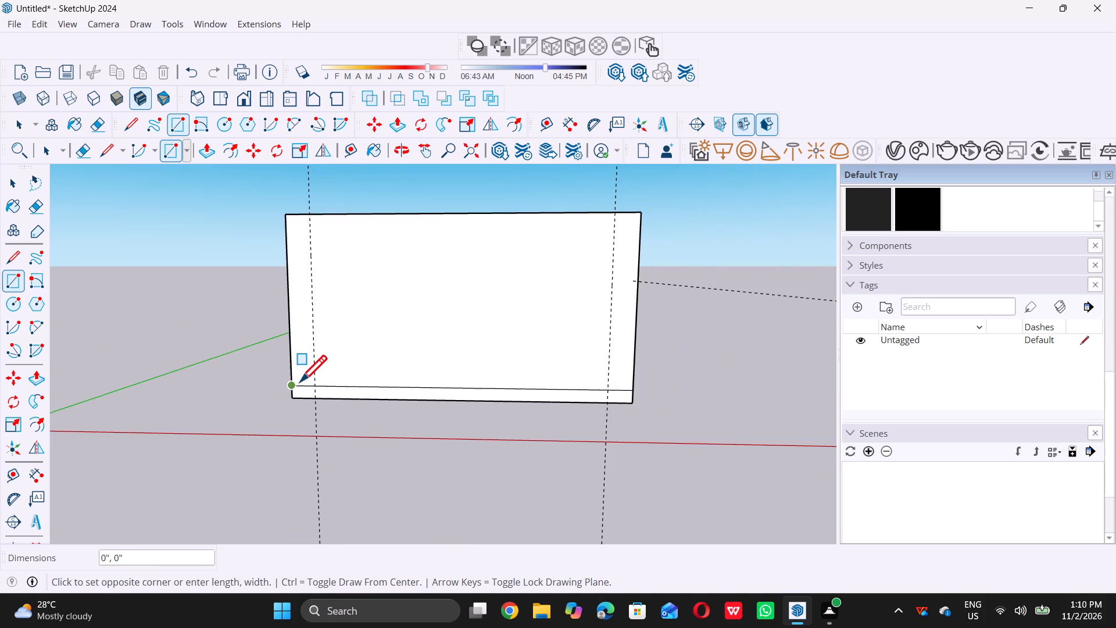
scroll(310, 221, "up", 7)
left_click(309, 209)
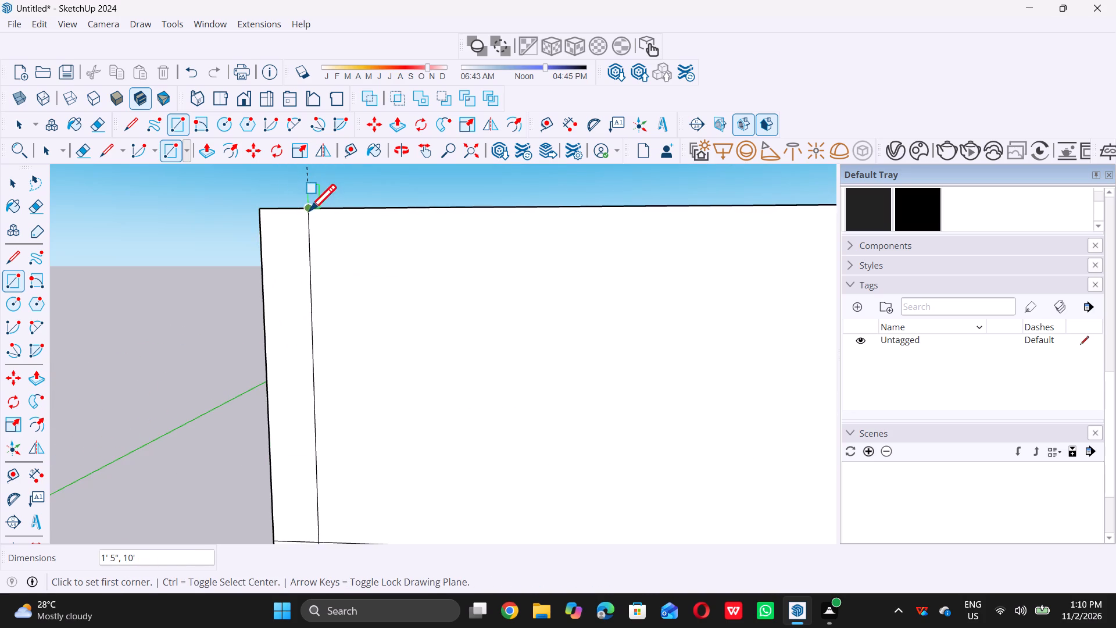
Draw a 1'5" by 10' rectangle on the front wall between the second guide and the edge farthest from the origin, above the slab.
scroll(295, 227, "down", 8)
scroll(616, 358, "up", 5)
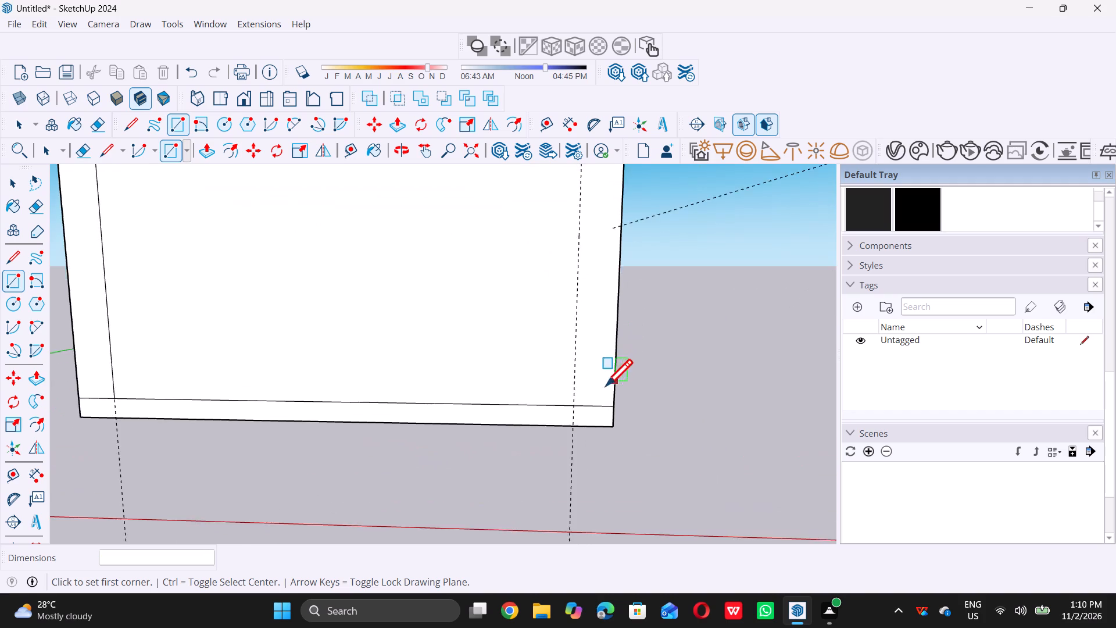
scroll(599, 391, "up", 7)
left_click(553, 418)
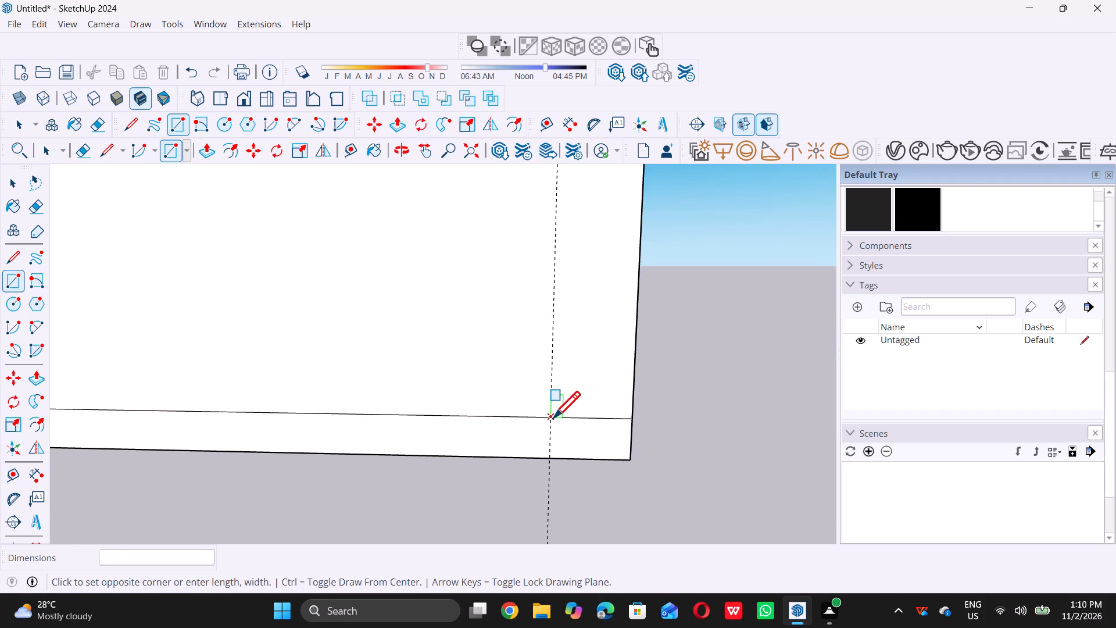
scroll(554, 415, "down", 12)
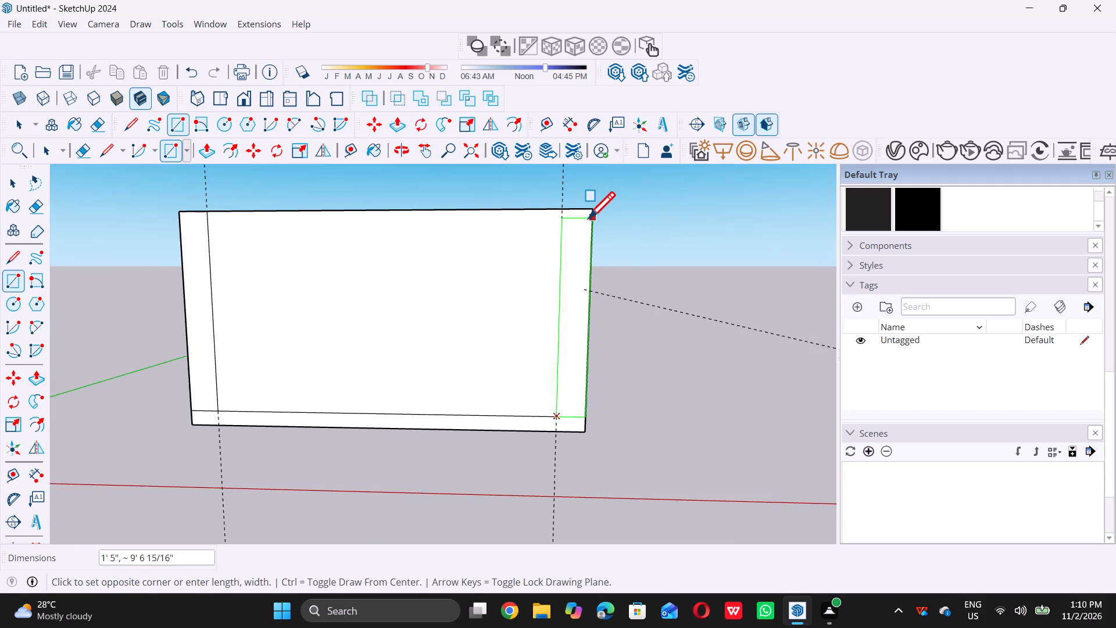
left_click(586, 213)
key("space")
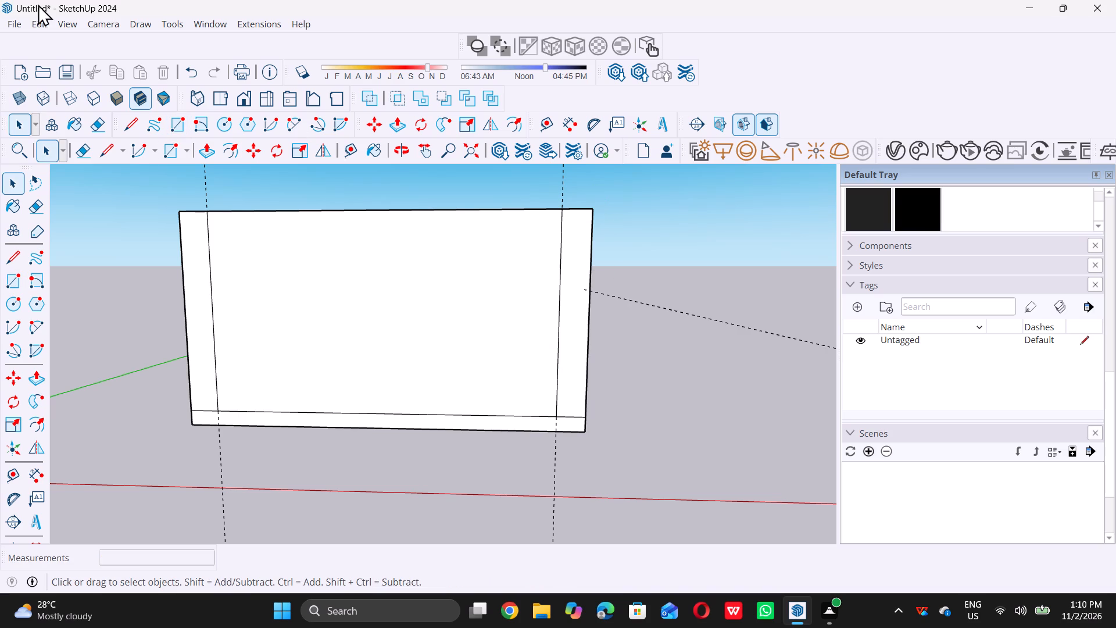
Delete all guides from the model.
left_click(42, 24)
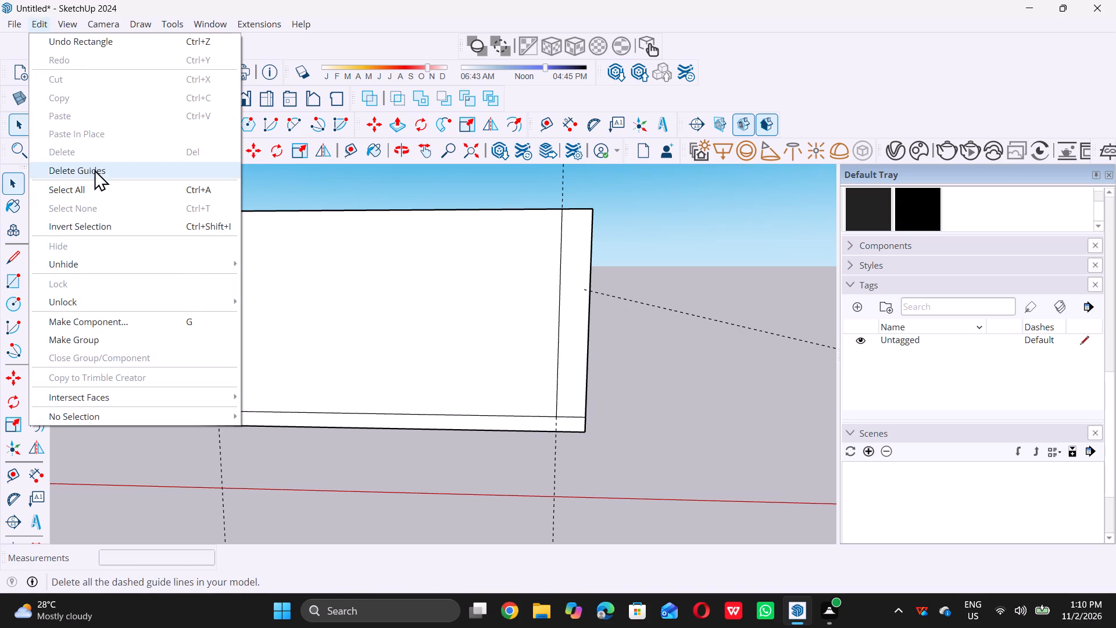
left_click(94, 169)
Push/Pull the front wall's end strip nearest the origin 4' outward.
scroll(218, 223, "down", 12)
middle_click_drag(449, 343, 381, 436)
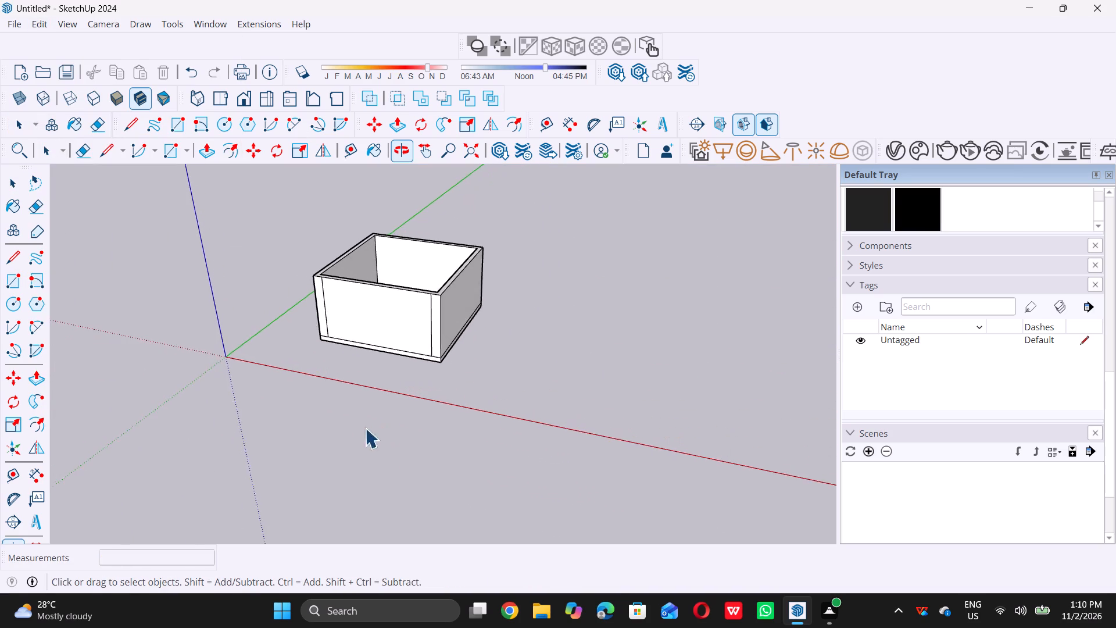
scroll(332, 363, "up", 6)
scroll(316, 294, "up", 5)
double_click(316, 294)
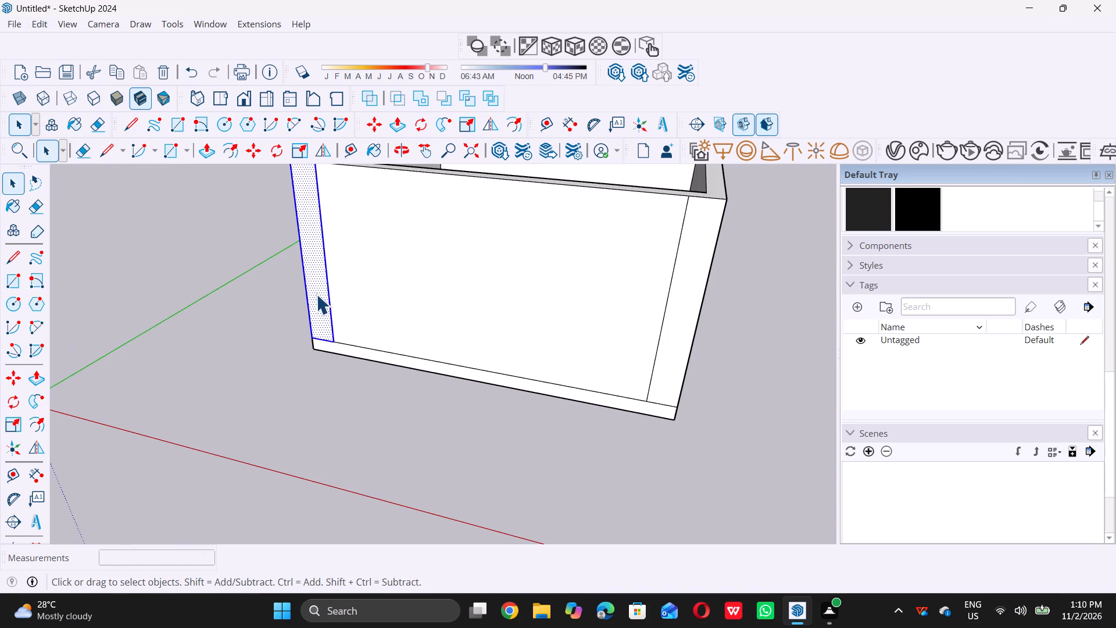
key("p")
left_click(316, 294)
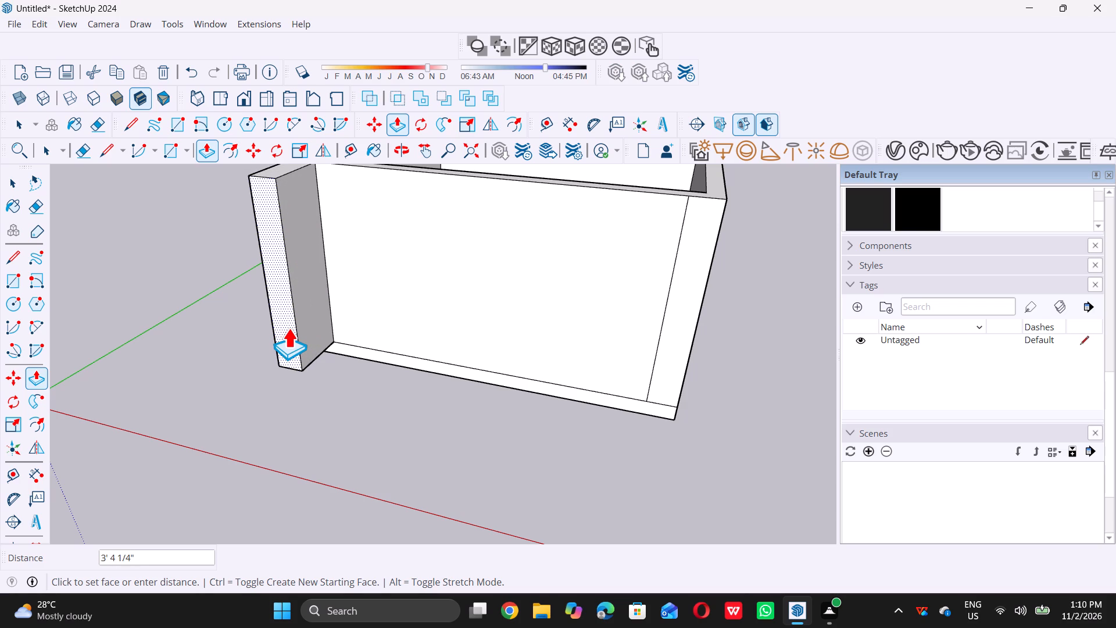
type("4'")
key("Return")
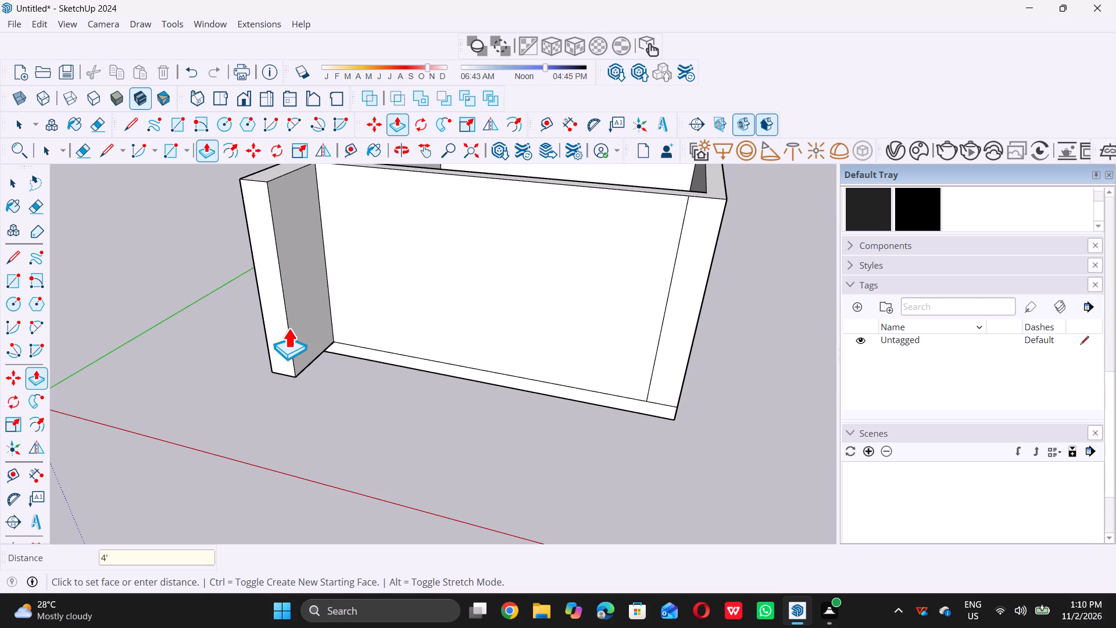
Push/Pull the front wall's opposite end strip 4' outward to match.
left_click(667, 326)
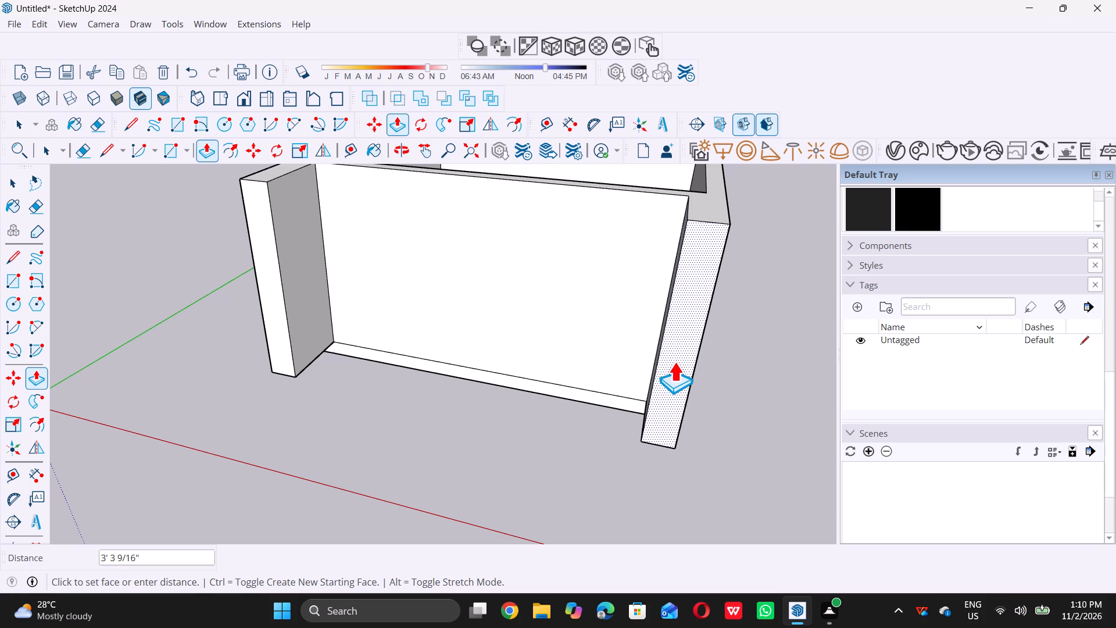
key("4")
key("apostrophe")
key("Return")
key("space")
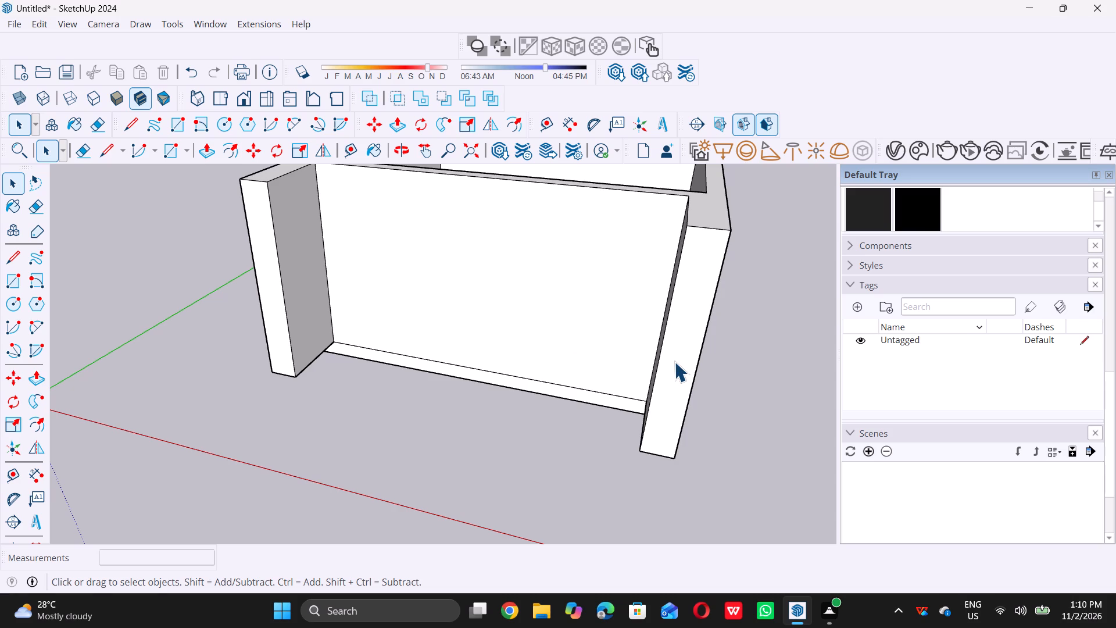
Extend the projecting side wall nearest the origin outward by another 2'.
scroll(284, 341, "up", 5)
double_click(279, 338)
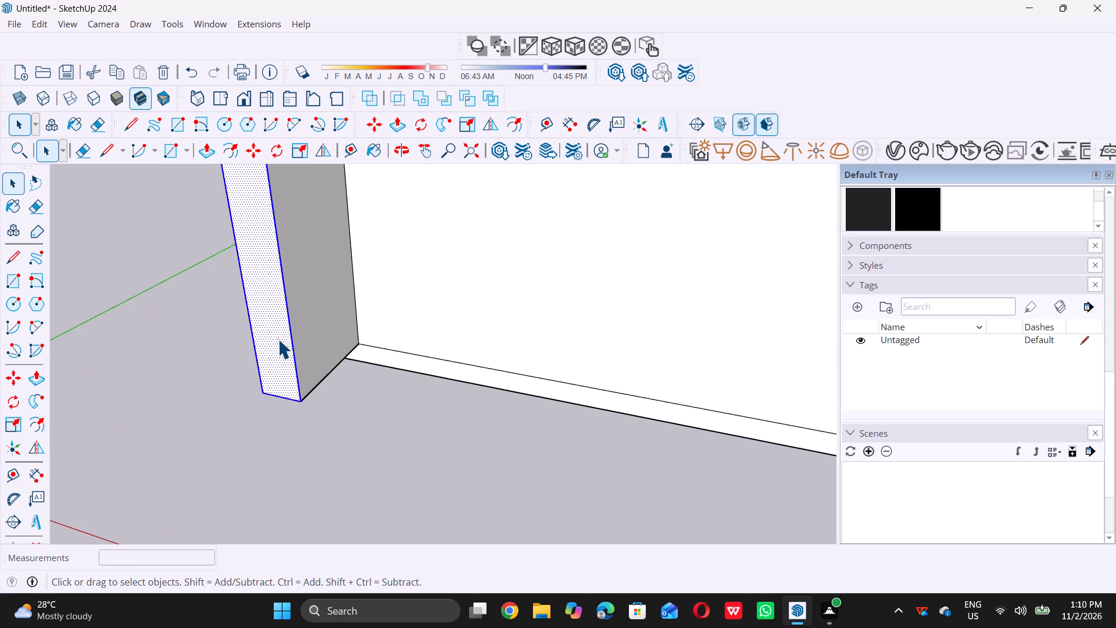
key("p")
left_click(277, 341)
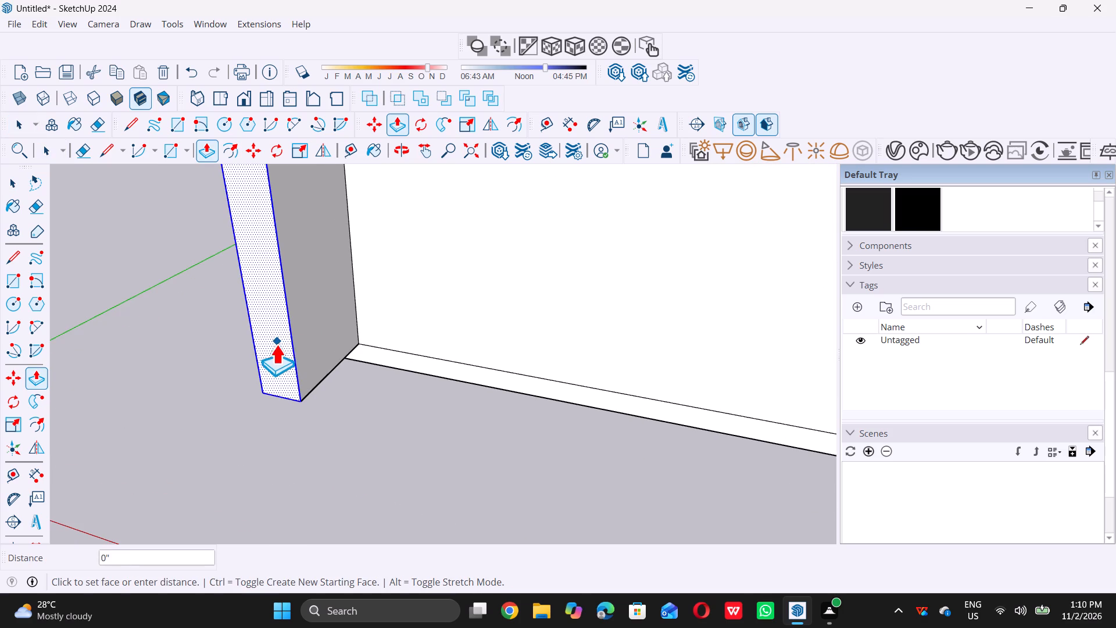
key("2")
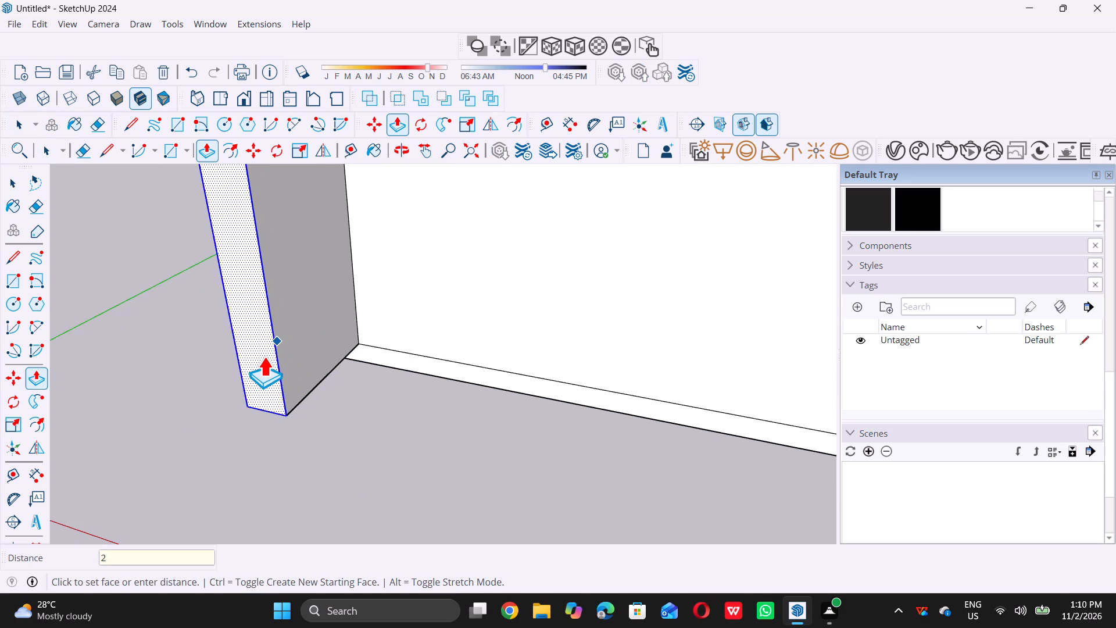
key("apostrophe")
key("Return")
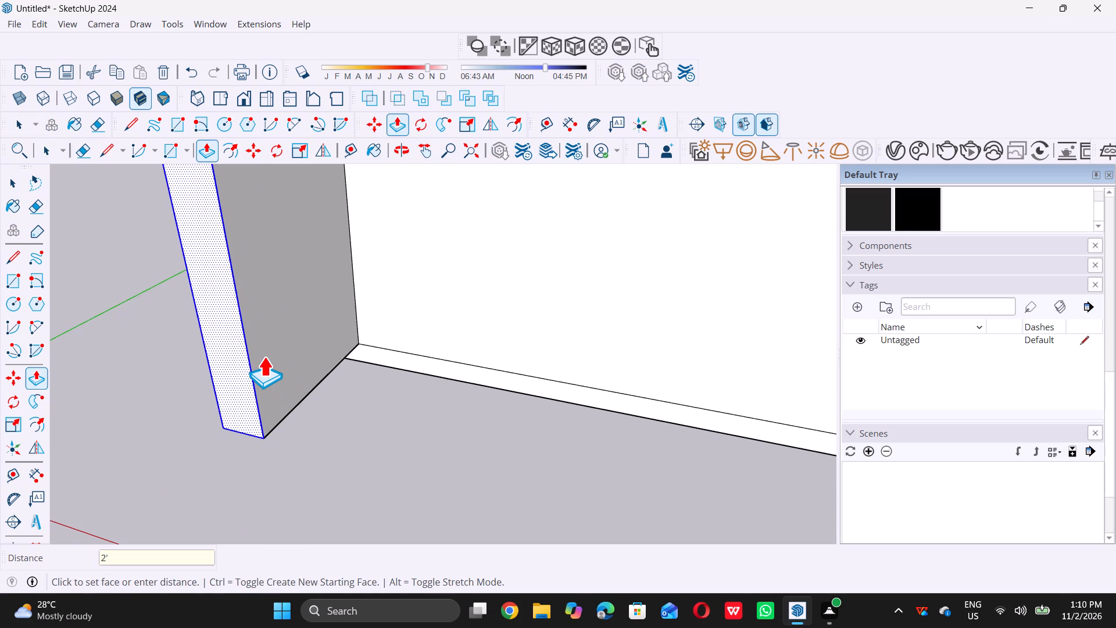
key("space")
Extend the opposite projecting side wall outward by the same additional 2'.
scroll(239, 382, "down", 12)
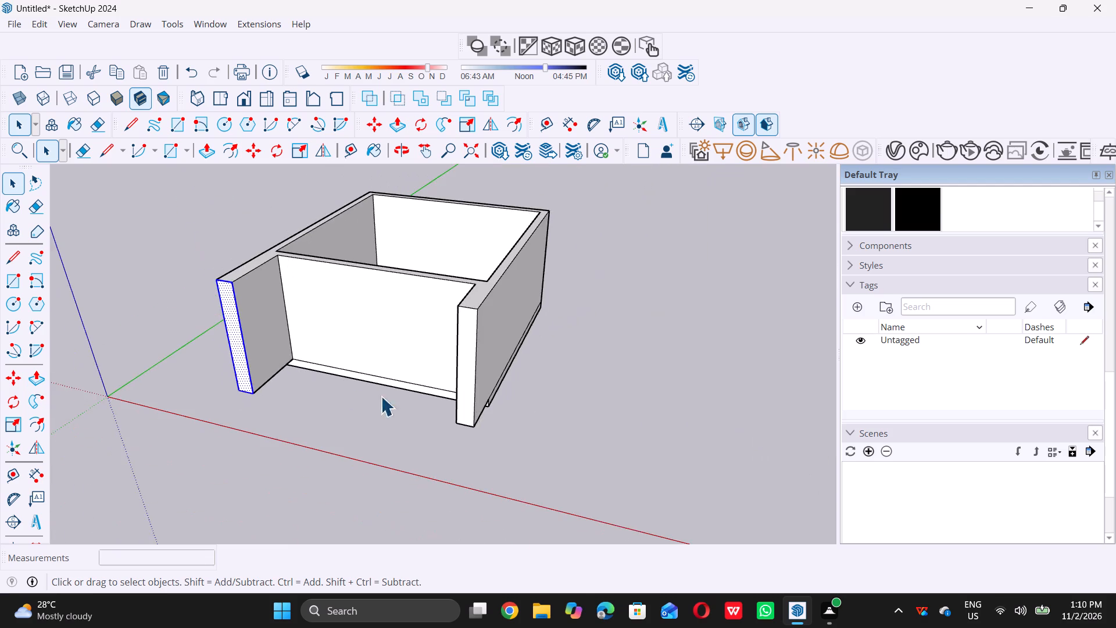
scroll(451, 394, "up", 4)
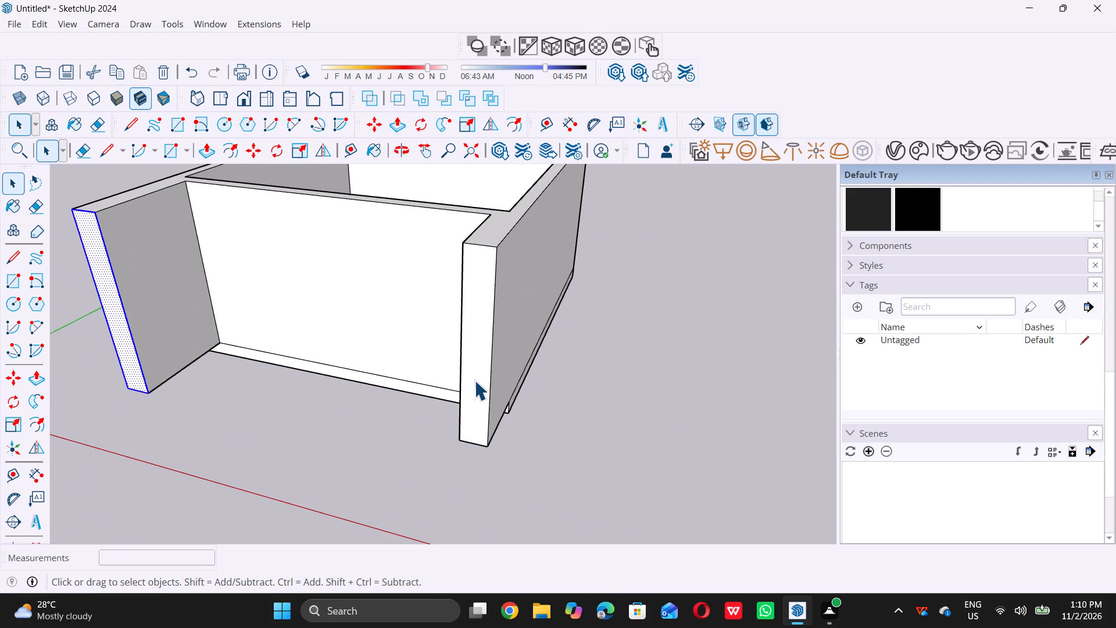
left_click(474, 380)
key("p")
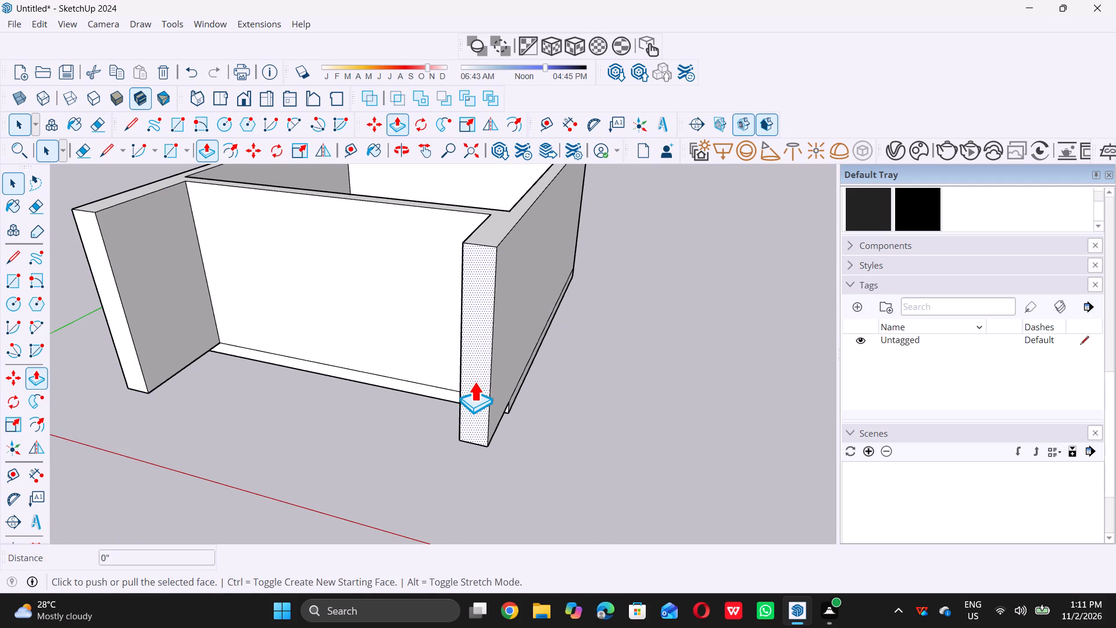
double_click(474, 381)
key("space")
double_click(616, 452)
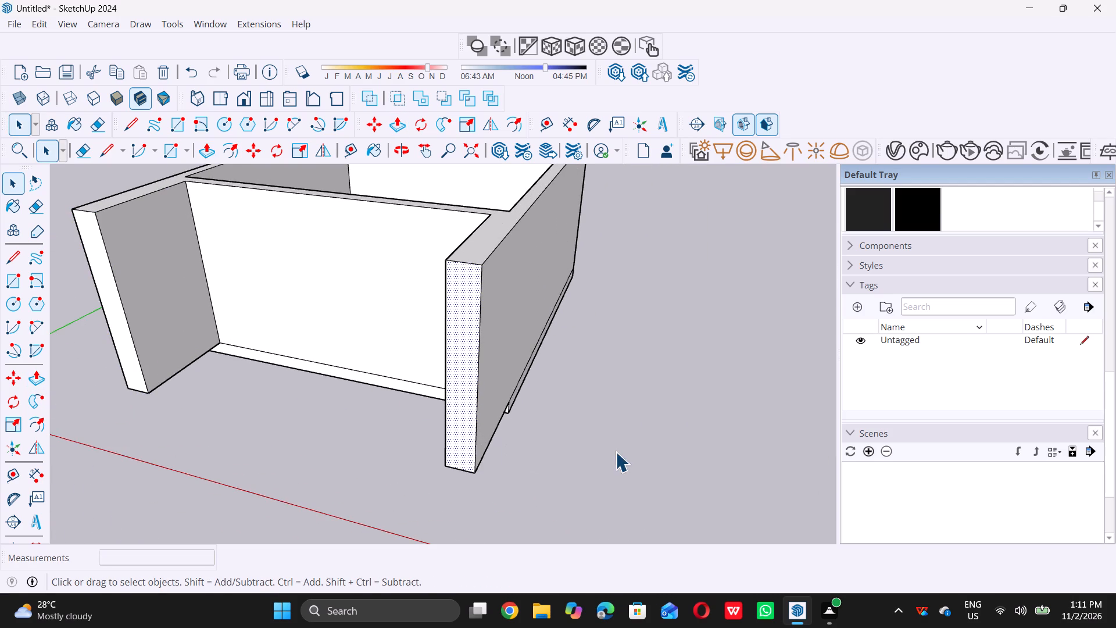
Push/Pull the slab's front edge face 6' outward, flush with the front ends of the projecting side walls.
scroll(627, 449, "down", 5)
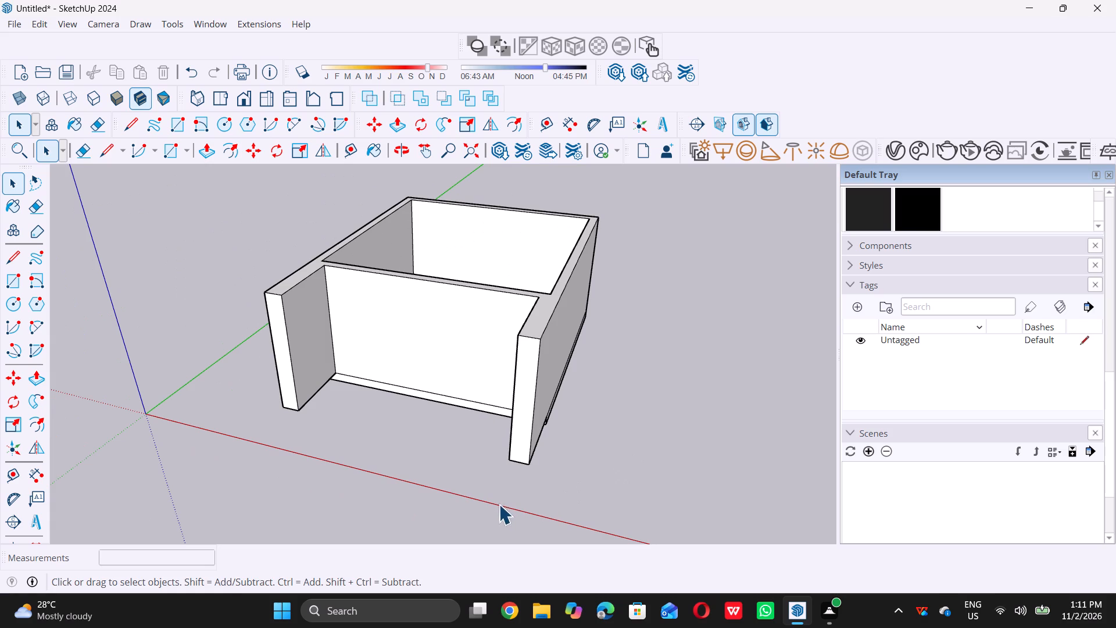
middle_click_drag(499, 504, 493, 393)
middle_click(493, 393)
scroll(492, 392, "up", 10)
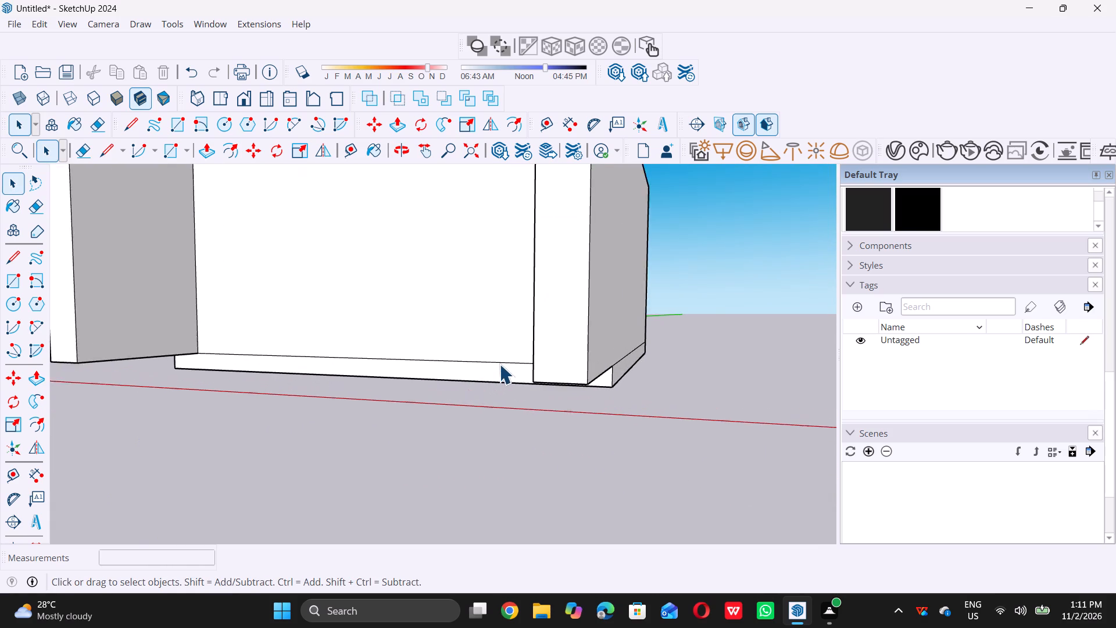
scroll(499, 364, "up", 9)
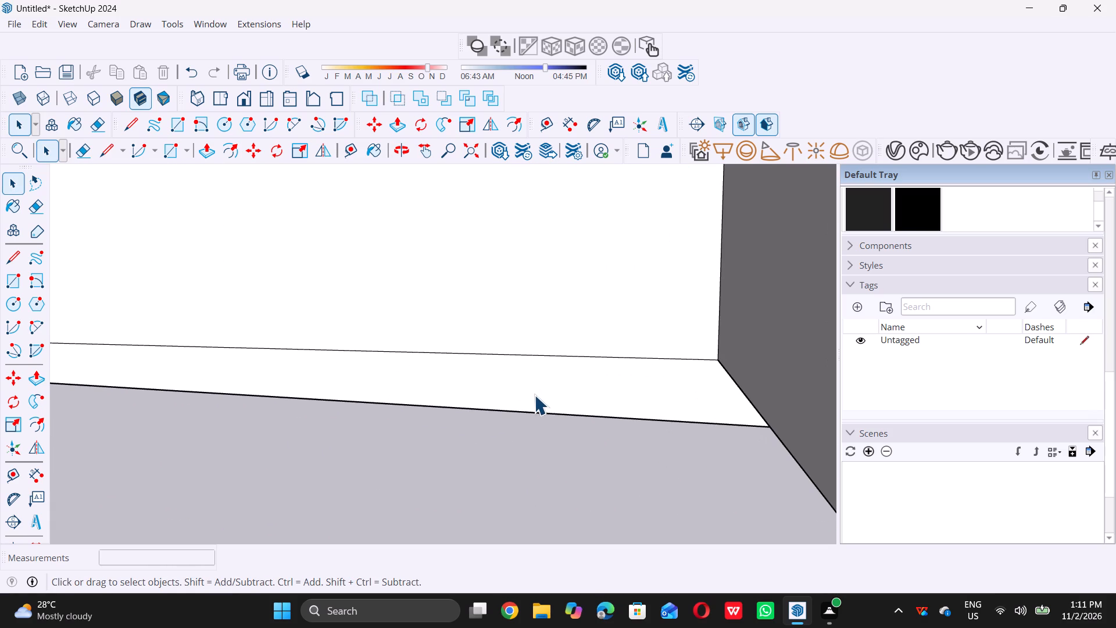
double_click(534, 395)
key("p")
left_click(535, 396)
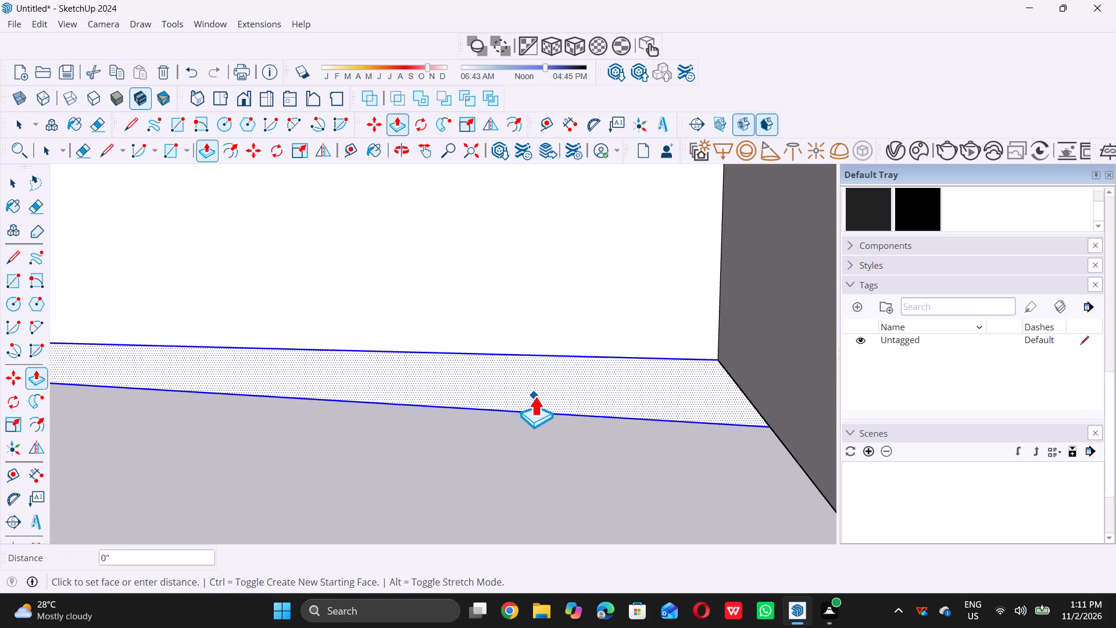
scroll(531, 404, "down", 8)
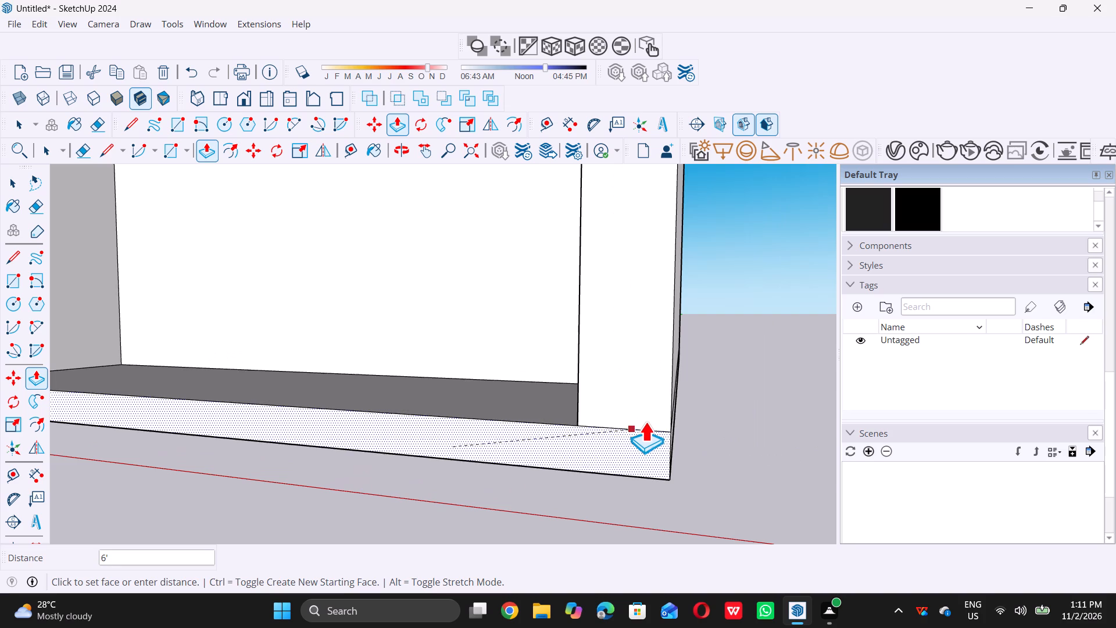
double_click(647, 422)
key("space")
double_click(763, 458)
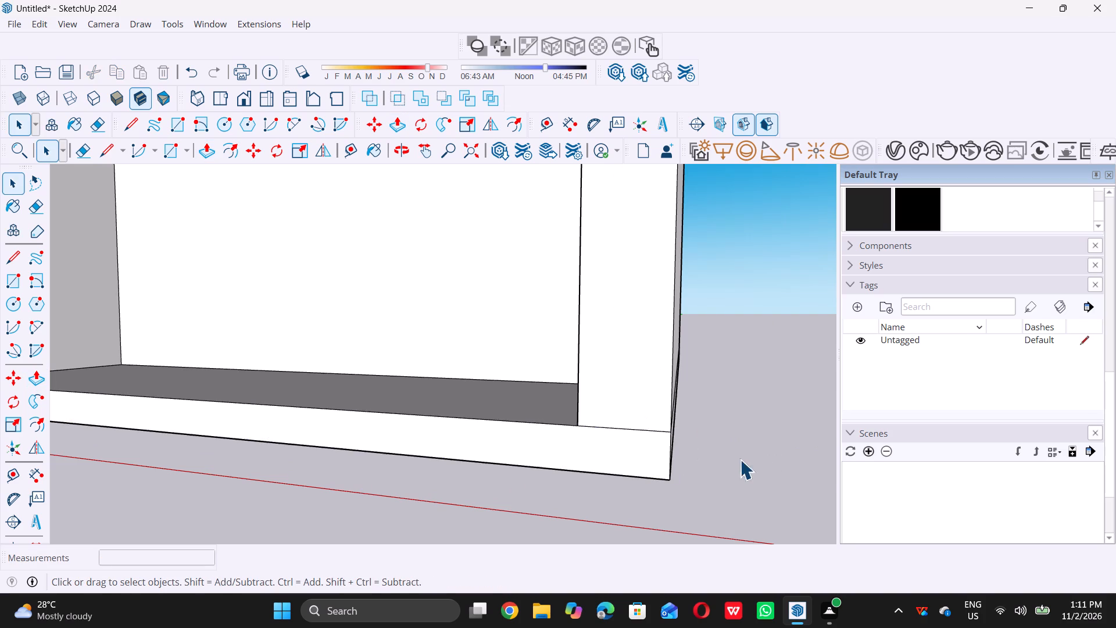
Examine the extended side walls and floor slab from above and from the front.
scroll(602, 457, "down", 16)
middle_click_drag(555, 460, 559, 506)
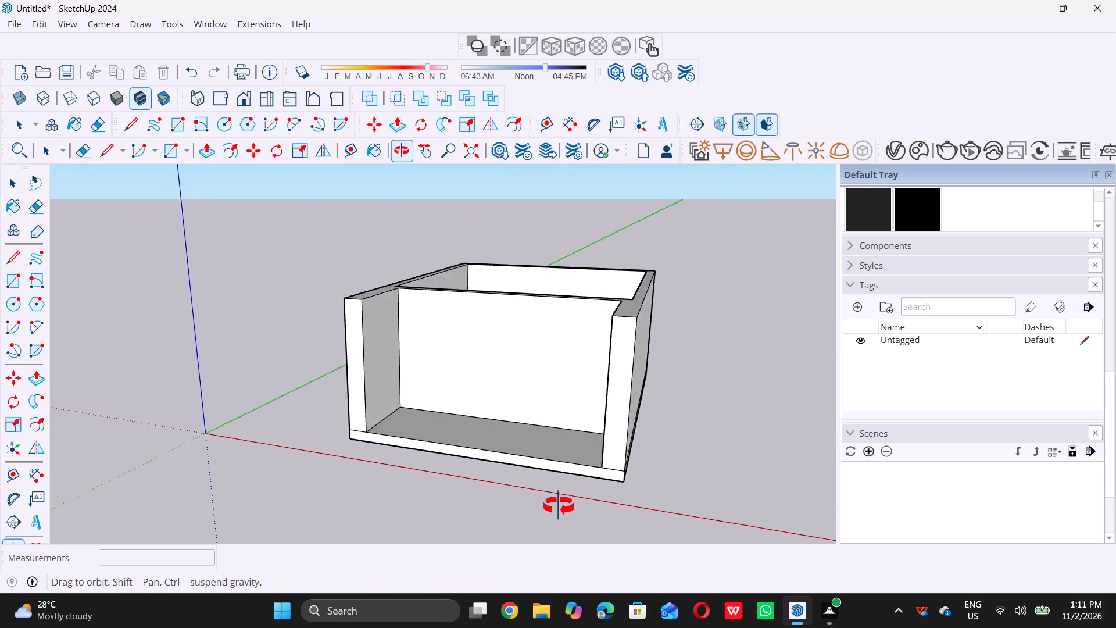
middle_click_drag(559, 506, 626, 469)
scroll(560, 457, "down", 8)
middle_click_drag(425, 441, 425, 443)
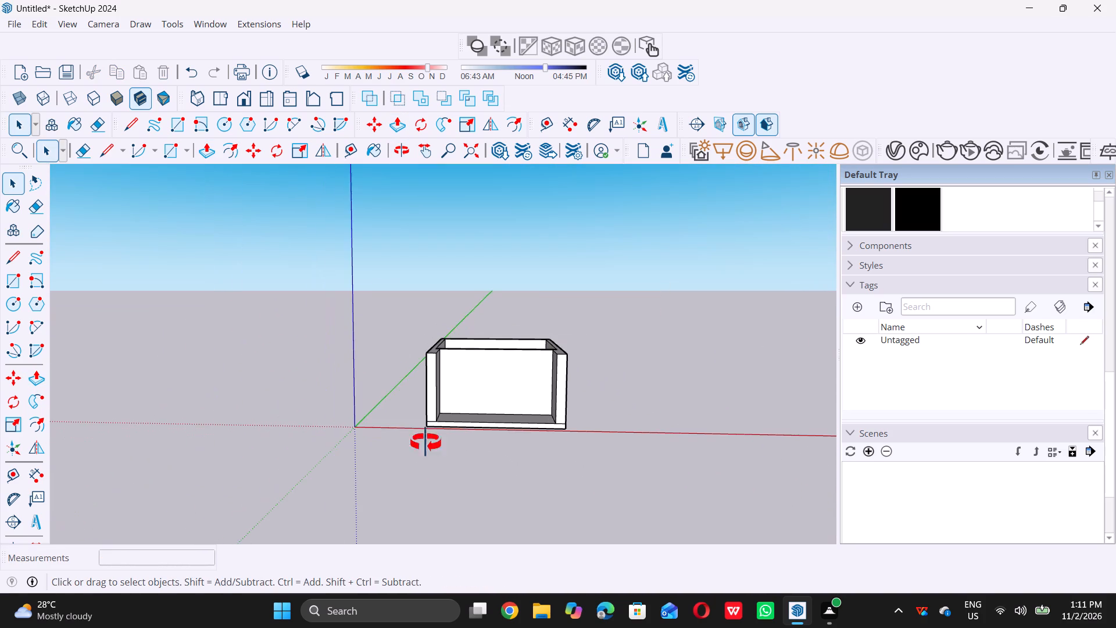
middle_click_drag(425, 443, 427, 455)
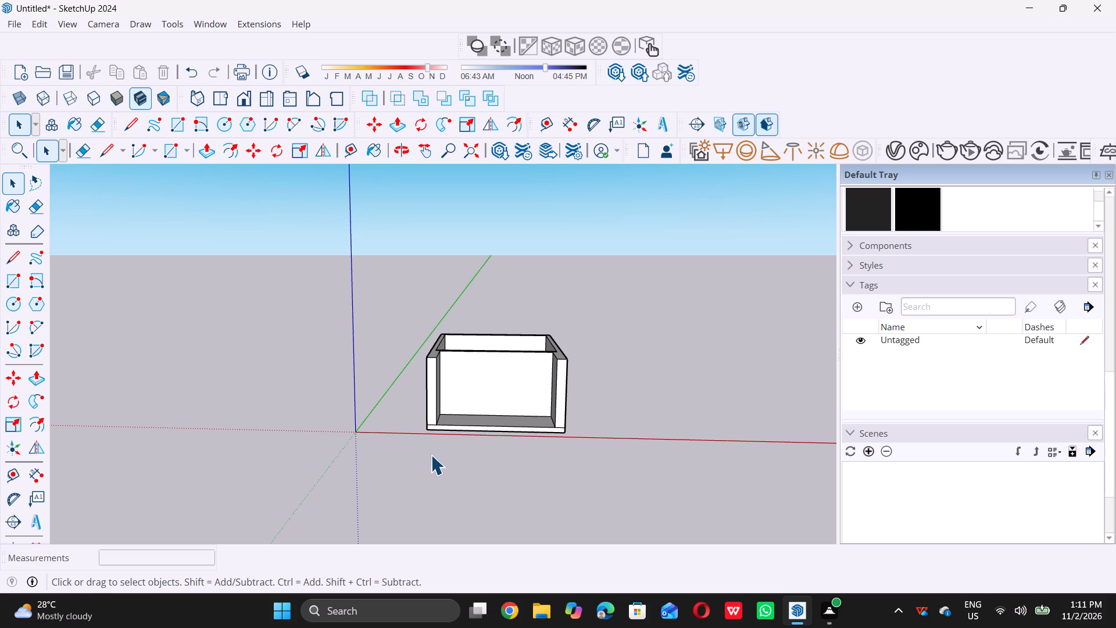
middle_click_drag(432, 450, 413, 444)
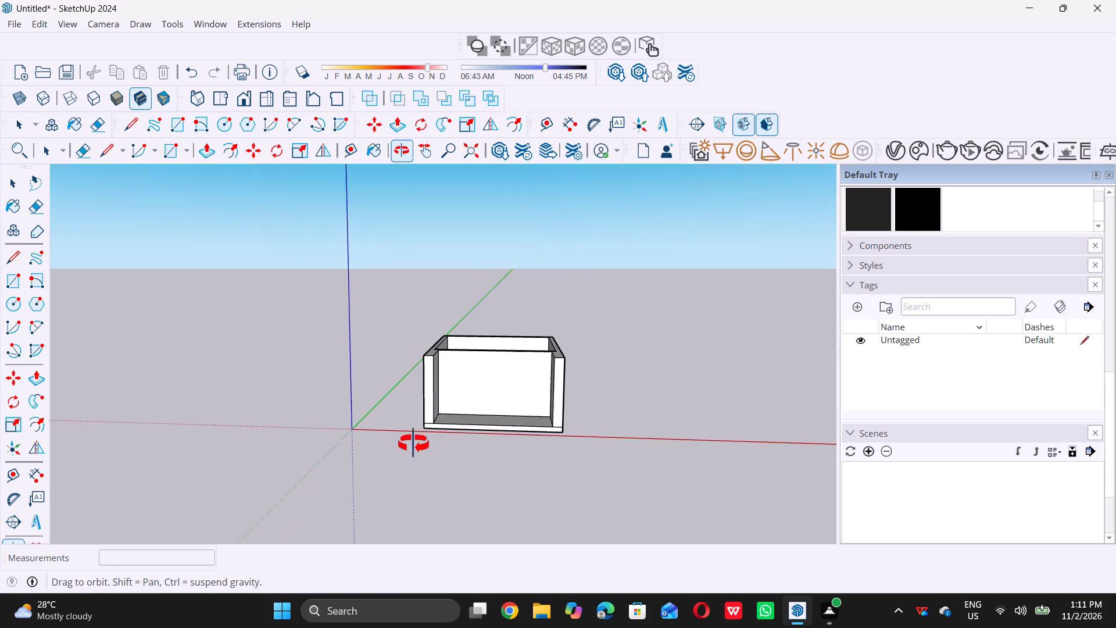
middle_click_drag(413, 444, 423, 437)
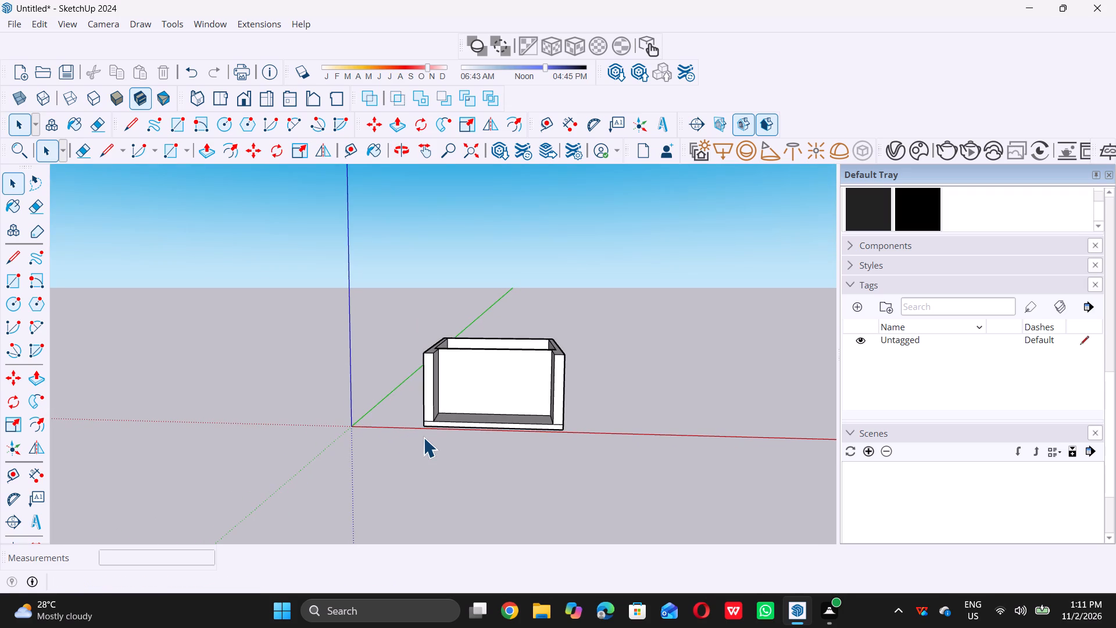
middle_click_drag(455, 429, 453, 415)
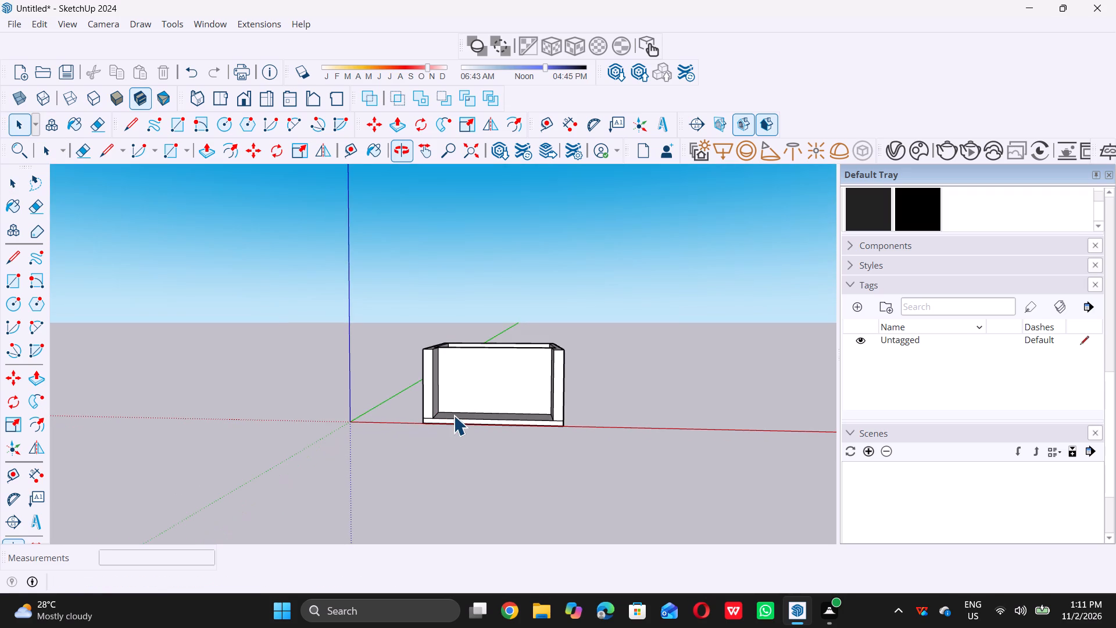
middle_click_drag(468, 415, 473, 407)
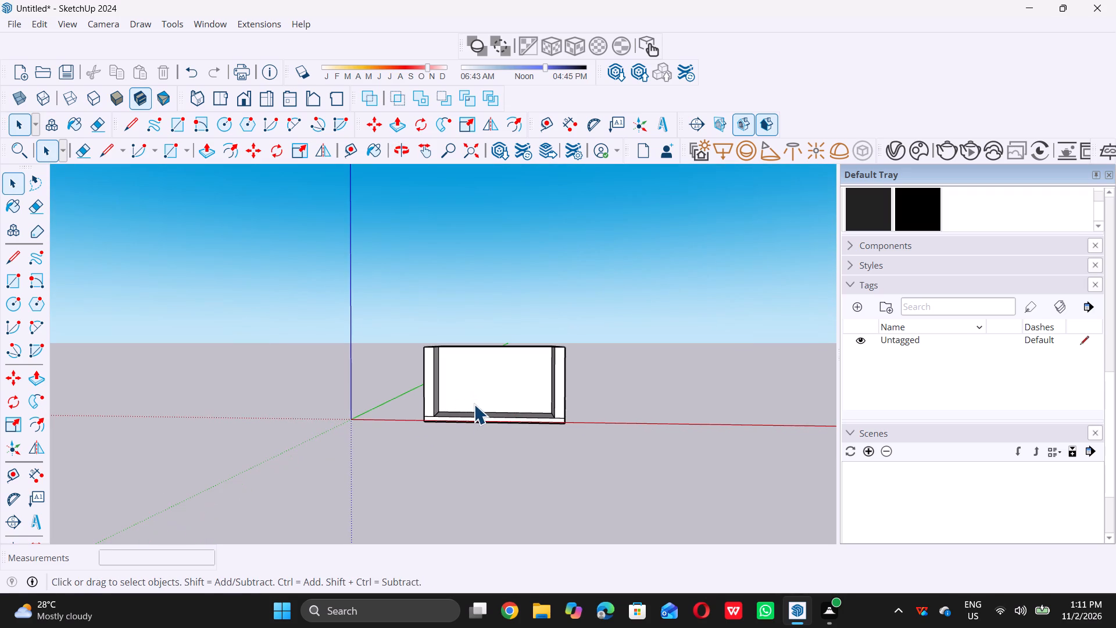
scroll(501, 370, "up", 10)
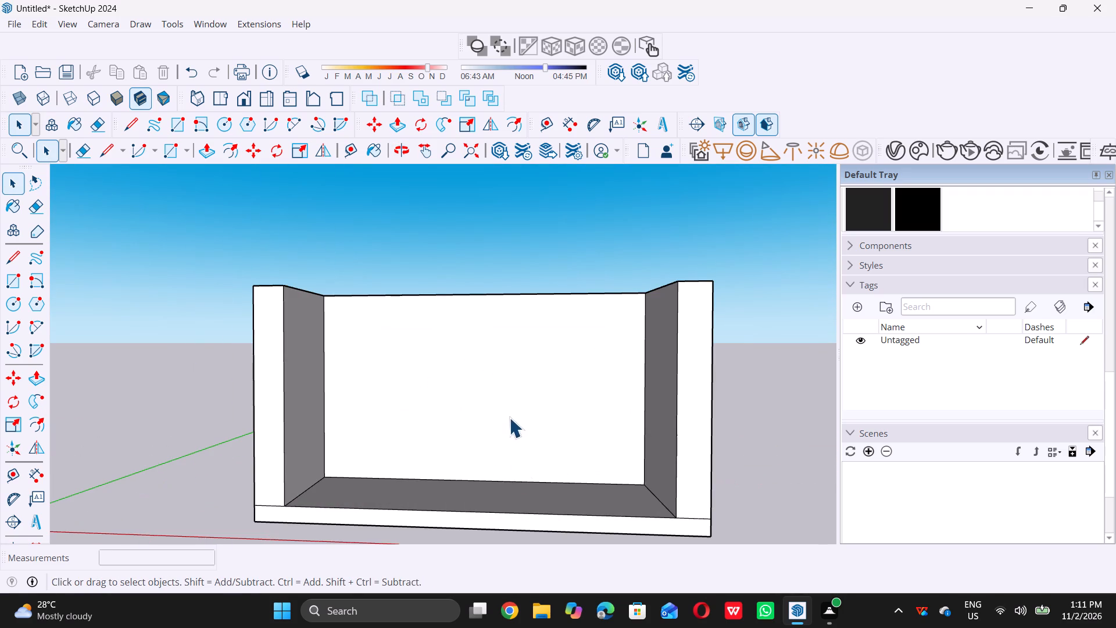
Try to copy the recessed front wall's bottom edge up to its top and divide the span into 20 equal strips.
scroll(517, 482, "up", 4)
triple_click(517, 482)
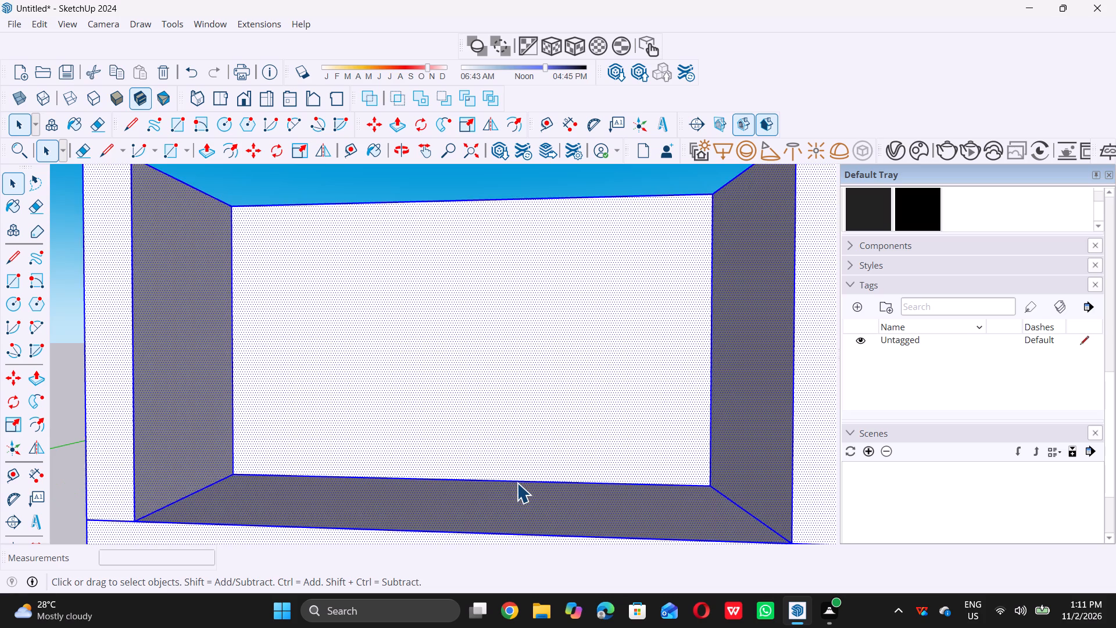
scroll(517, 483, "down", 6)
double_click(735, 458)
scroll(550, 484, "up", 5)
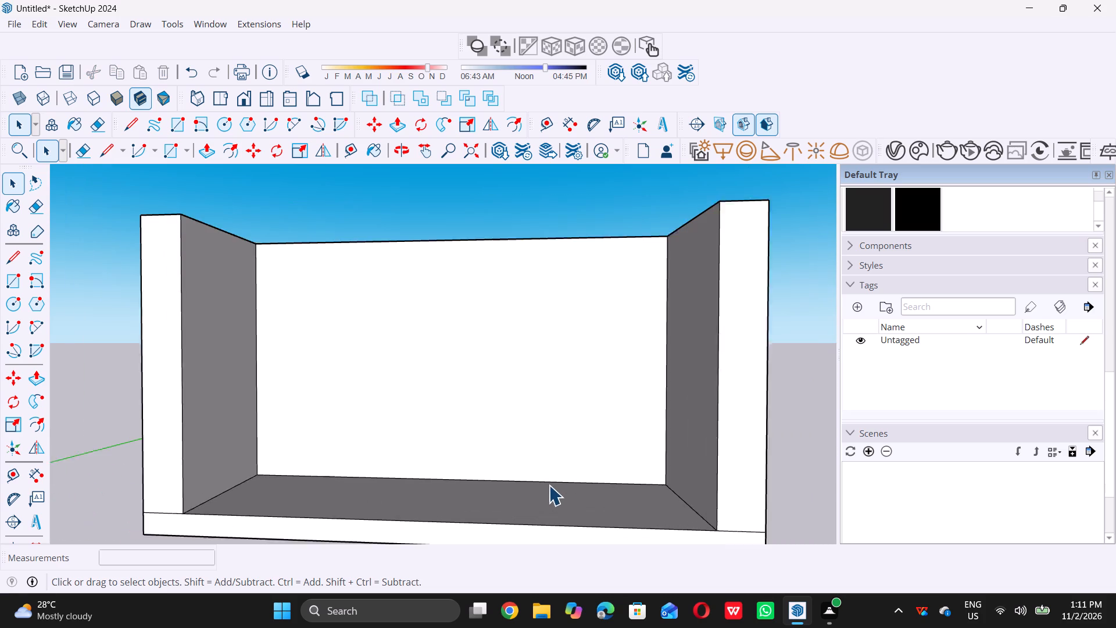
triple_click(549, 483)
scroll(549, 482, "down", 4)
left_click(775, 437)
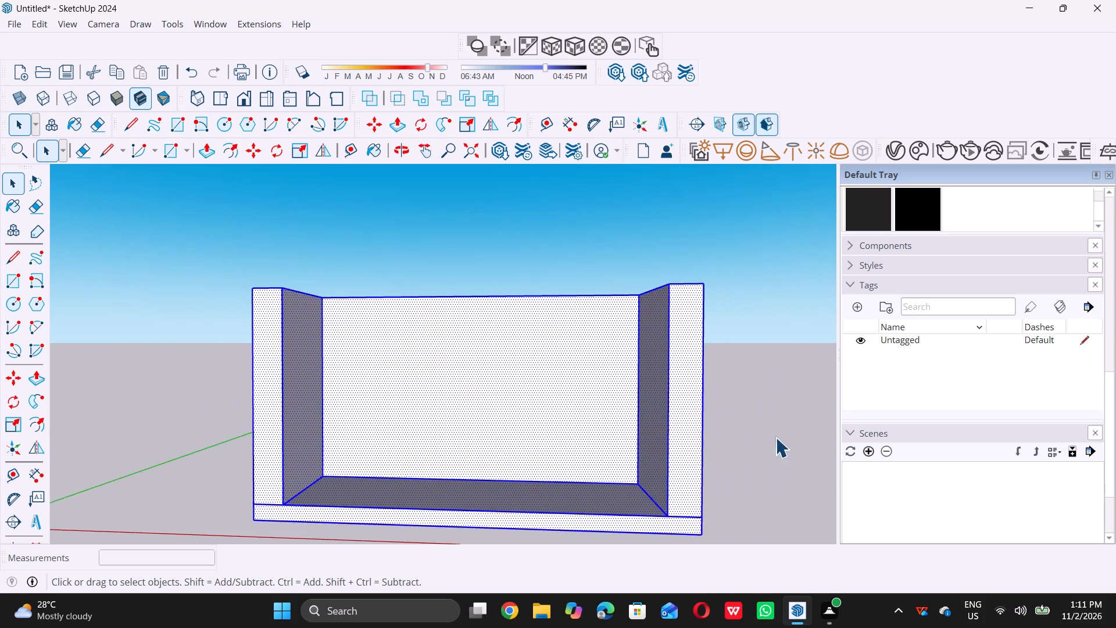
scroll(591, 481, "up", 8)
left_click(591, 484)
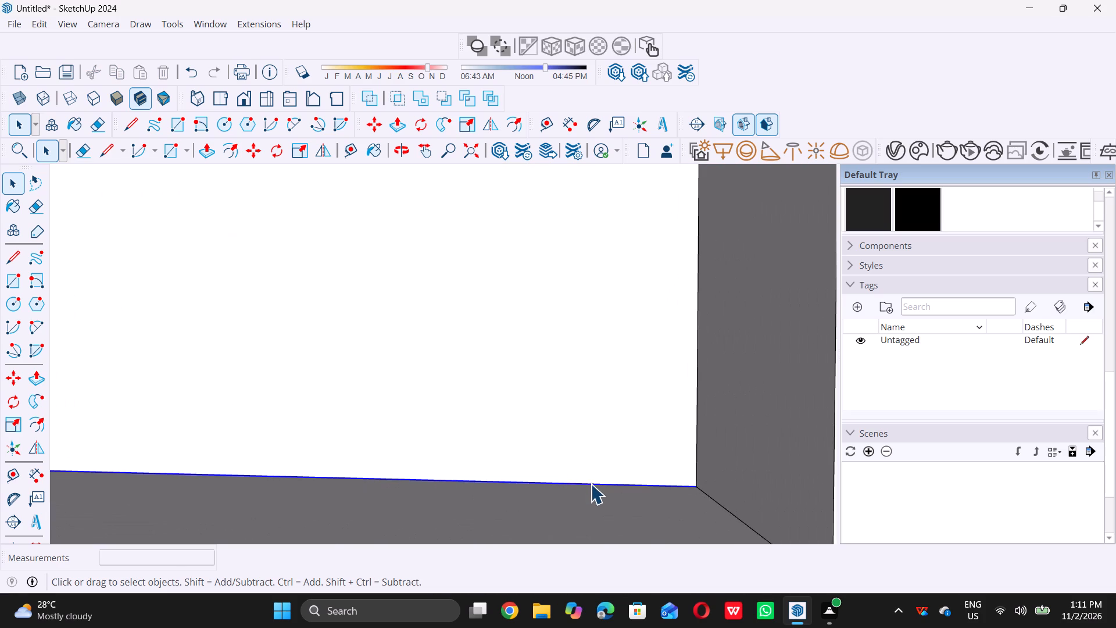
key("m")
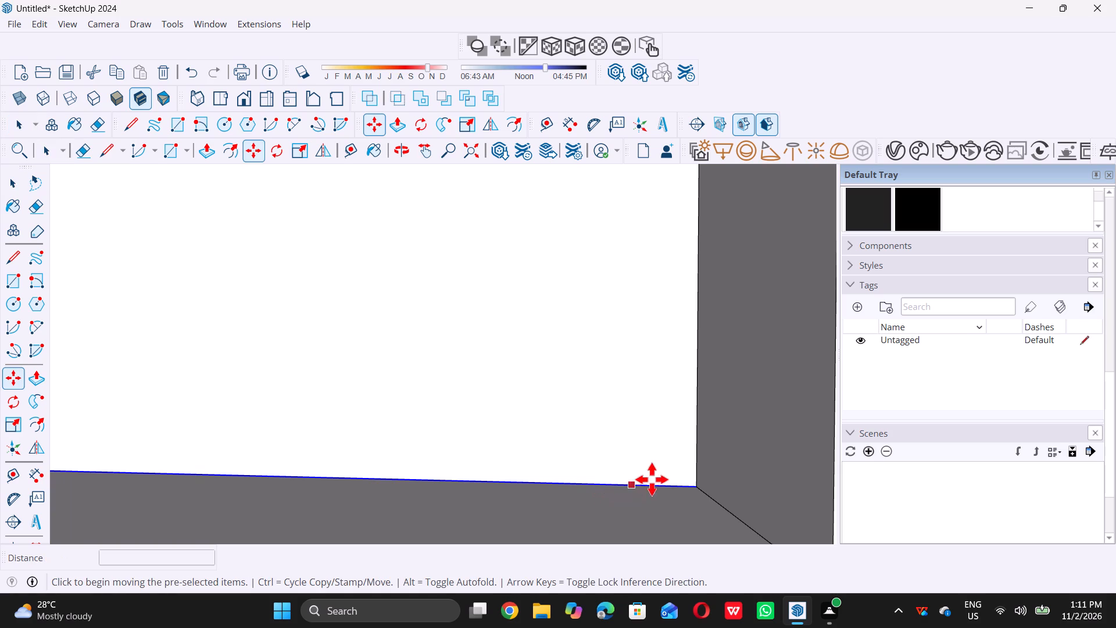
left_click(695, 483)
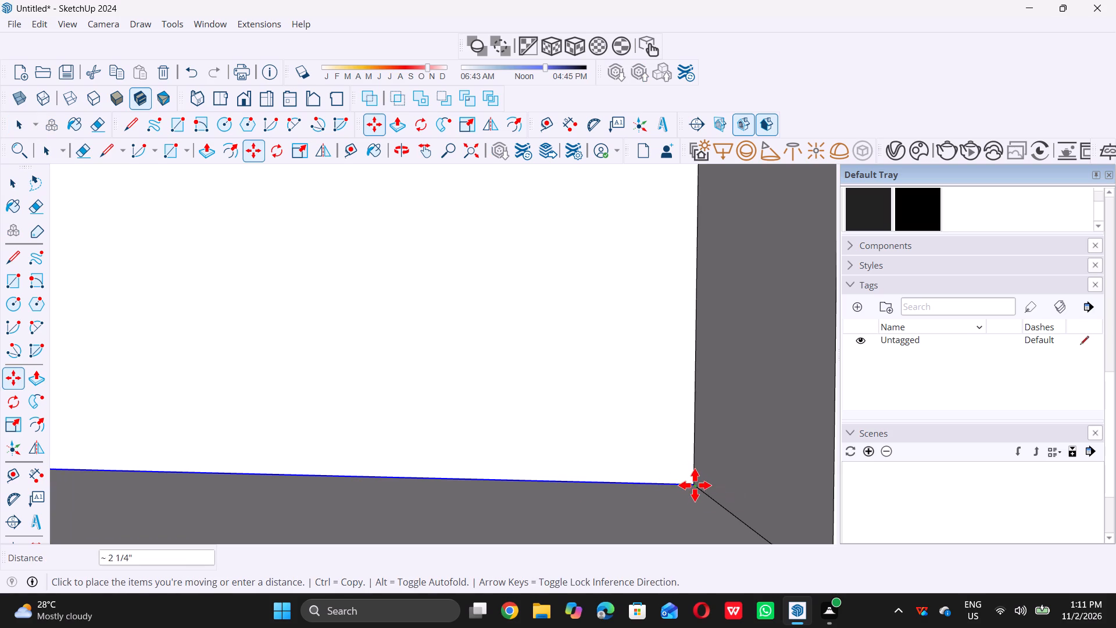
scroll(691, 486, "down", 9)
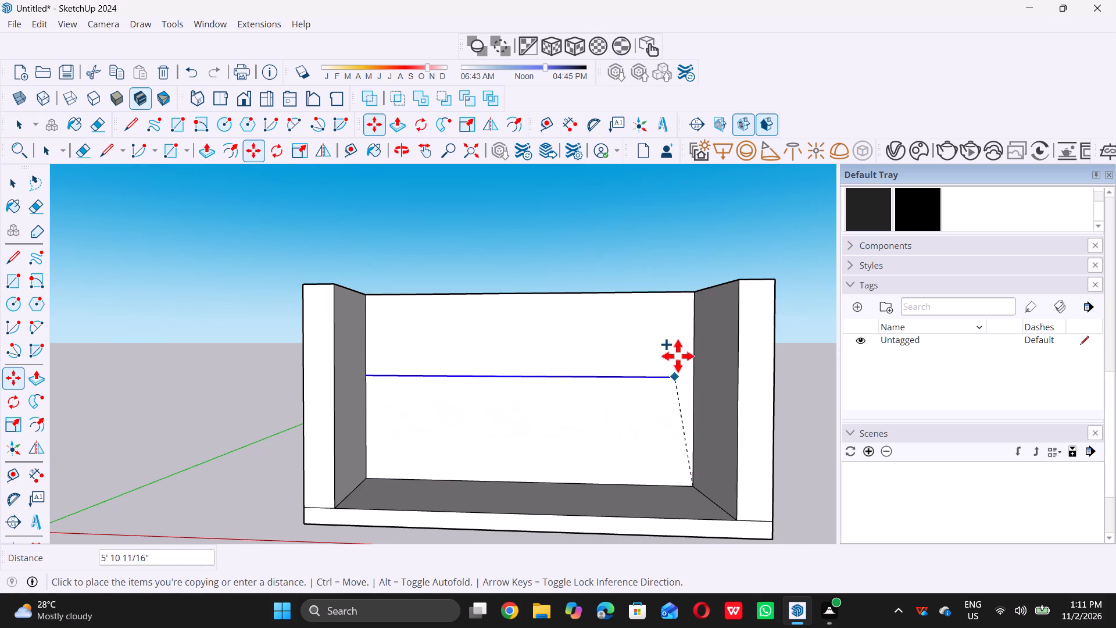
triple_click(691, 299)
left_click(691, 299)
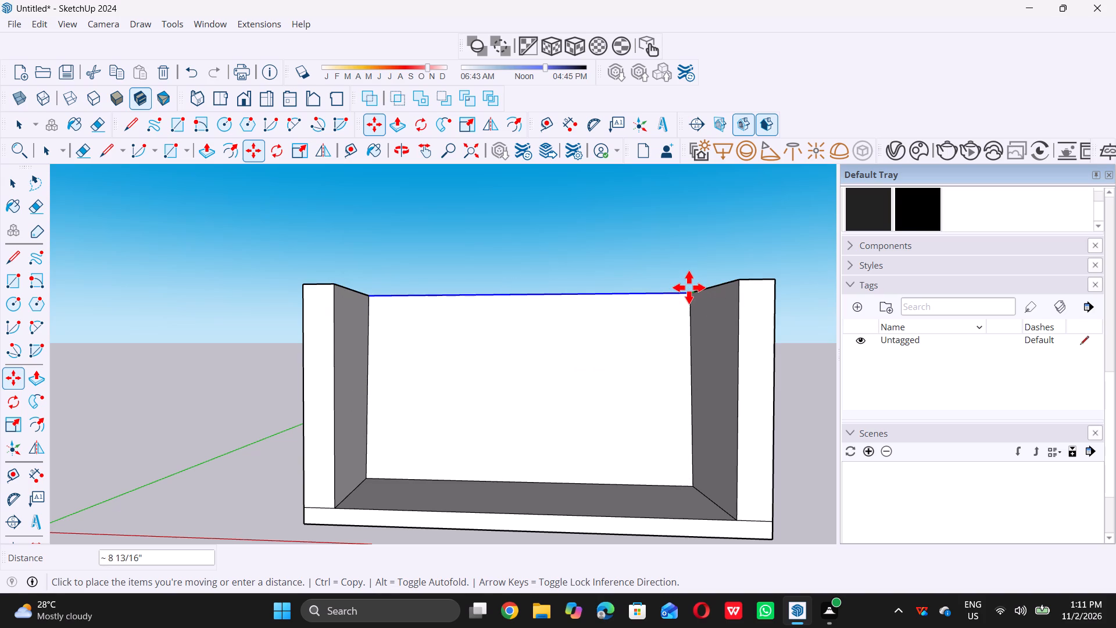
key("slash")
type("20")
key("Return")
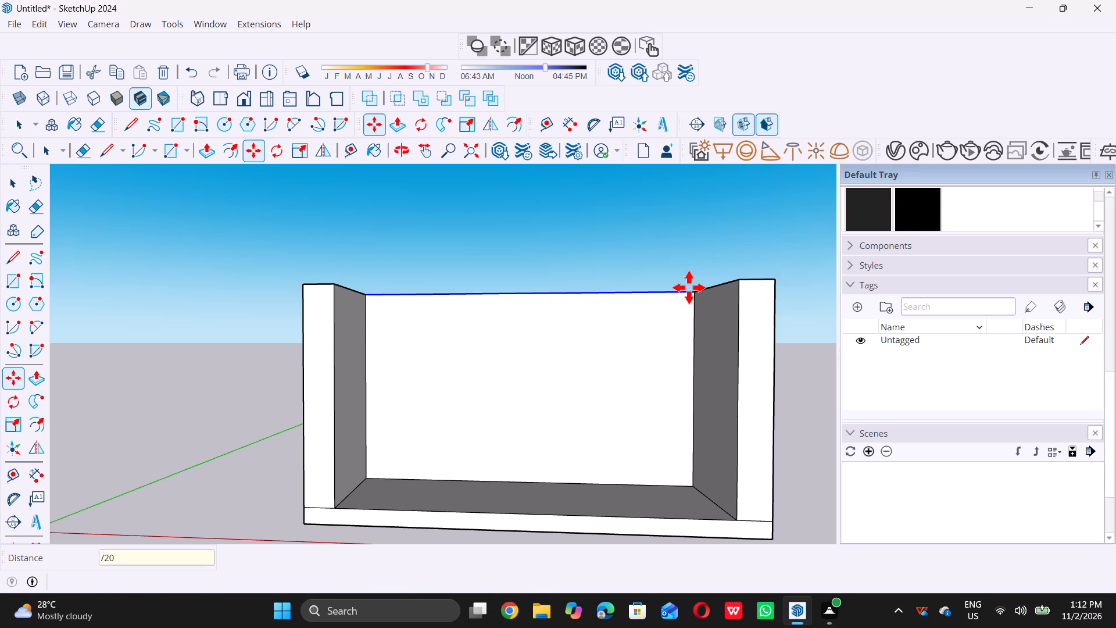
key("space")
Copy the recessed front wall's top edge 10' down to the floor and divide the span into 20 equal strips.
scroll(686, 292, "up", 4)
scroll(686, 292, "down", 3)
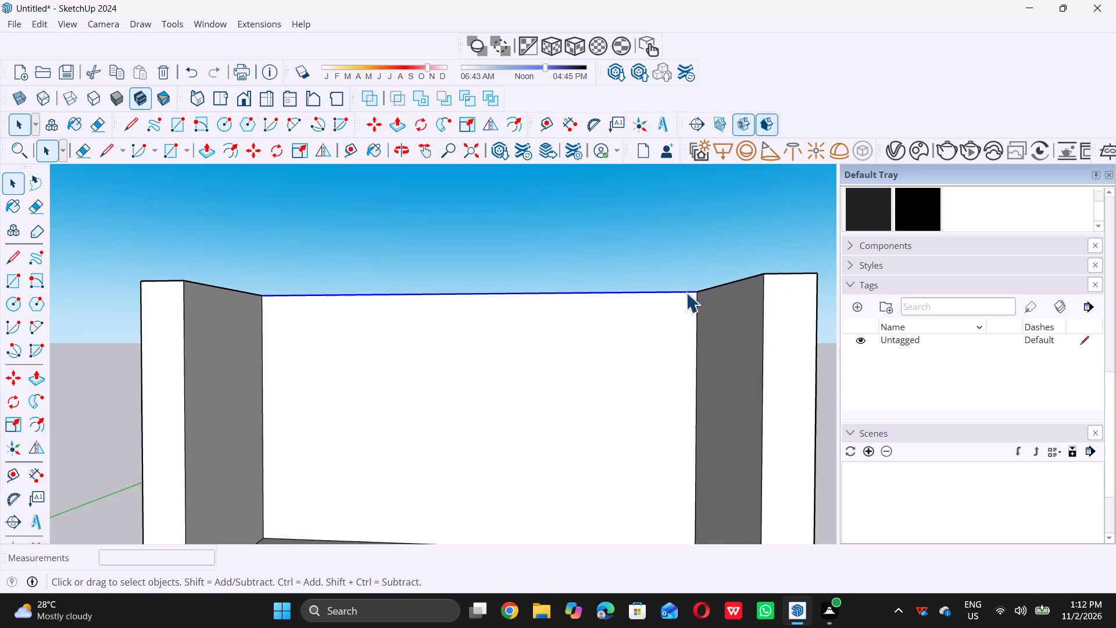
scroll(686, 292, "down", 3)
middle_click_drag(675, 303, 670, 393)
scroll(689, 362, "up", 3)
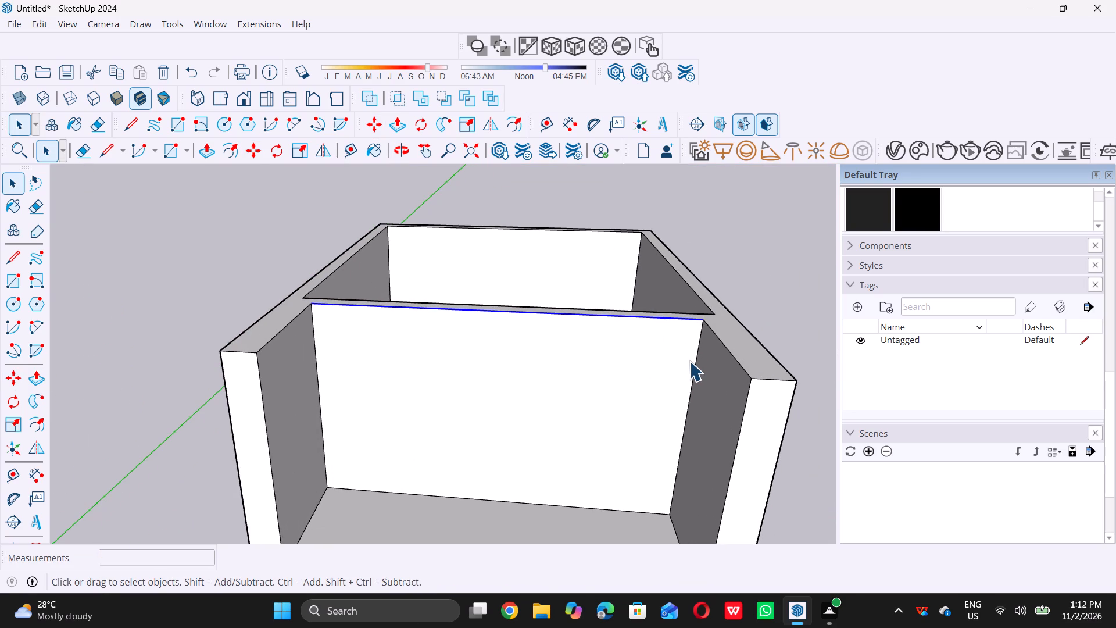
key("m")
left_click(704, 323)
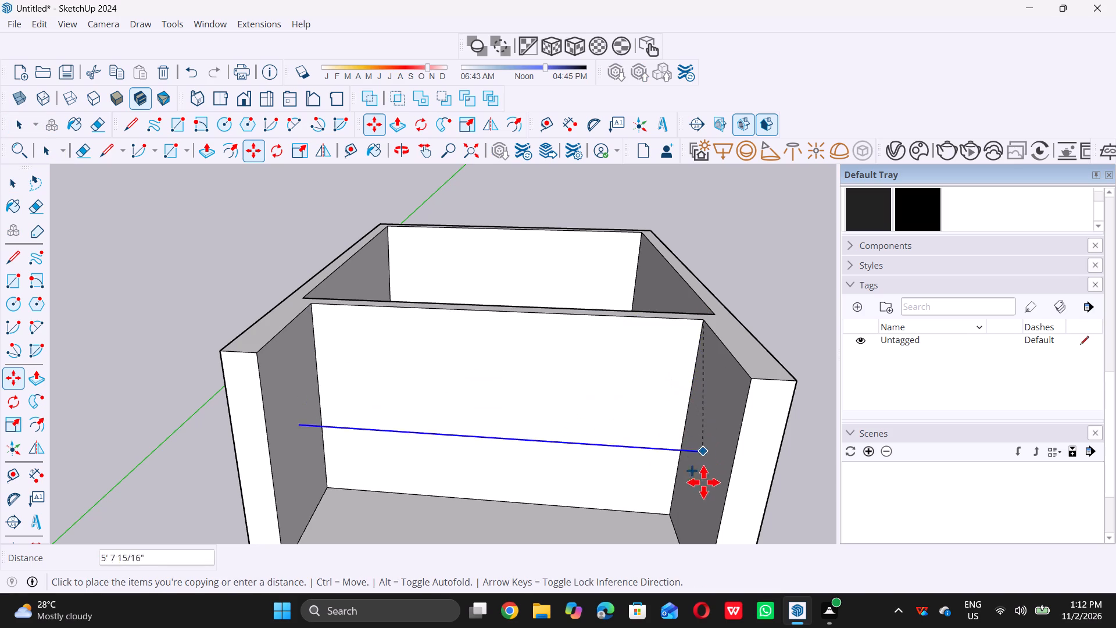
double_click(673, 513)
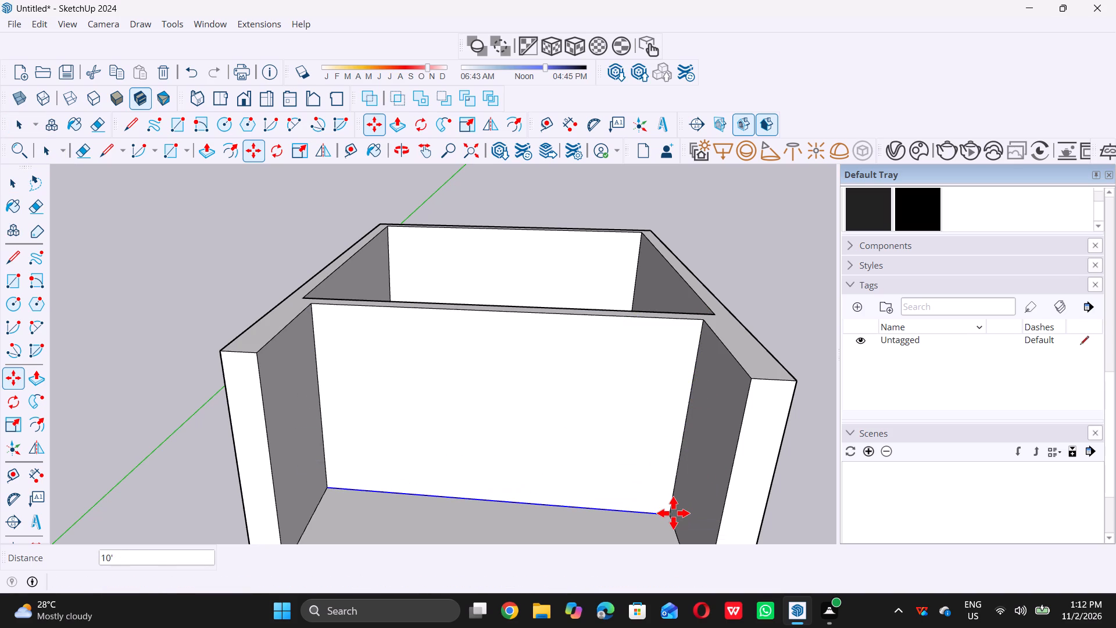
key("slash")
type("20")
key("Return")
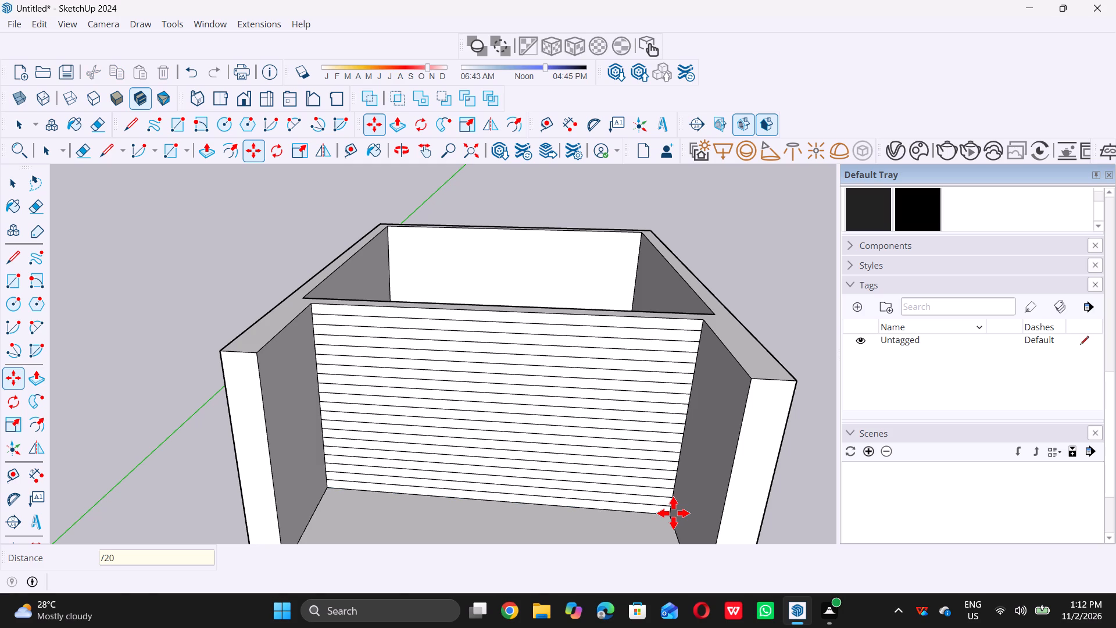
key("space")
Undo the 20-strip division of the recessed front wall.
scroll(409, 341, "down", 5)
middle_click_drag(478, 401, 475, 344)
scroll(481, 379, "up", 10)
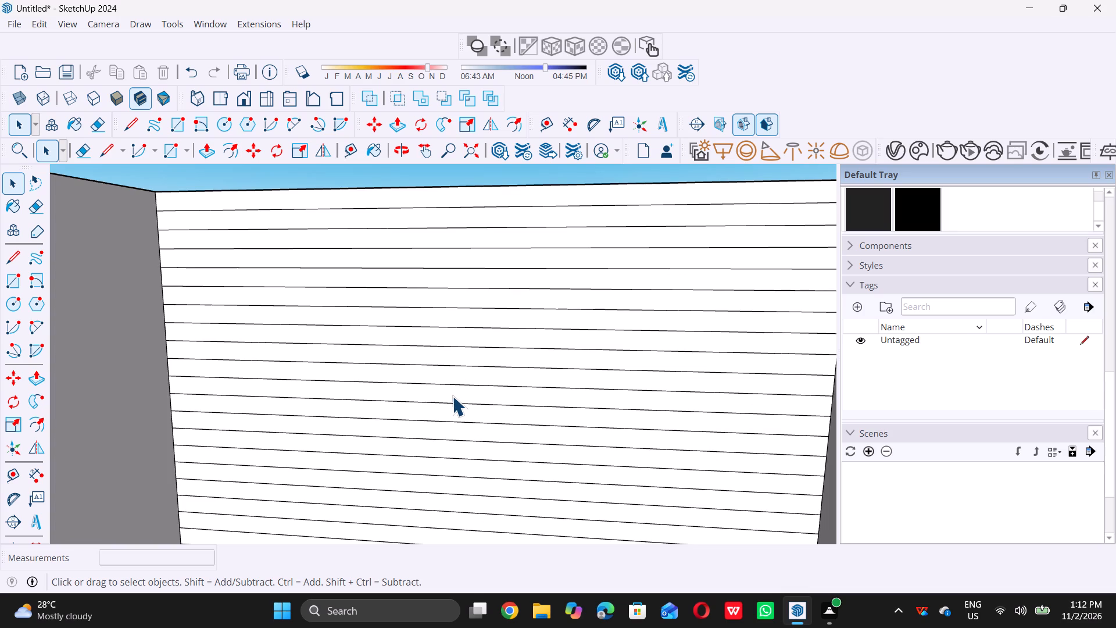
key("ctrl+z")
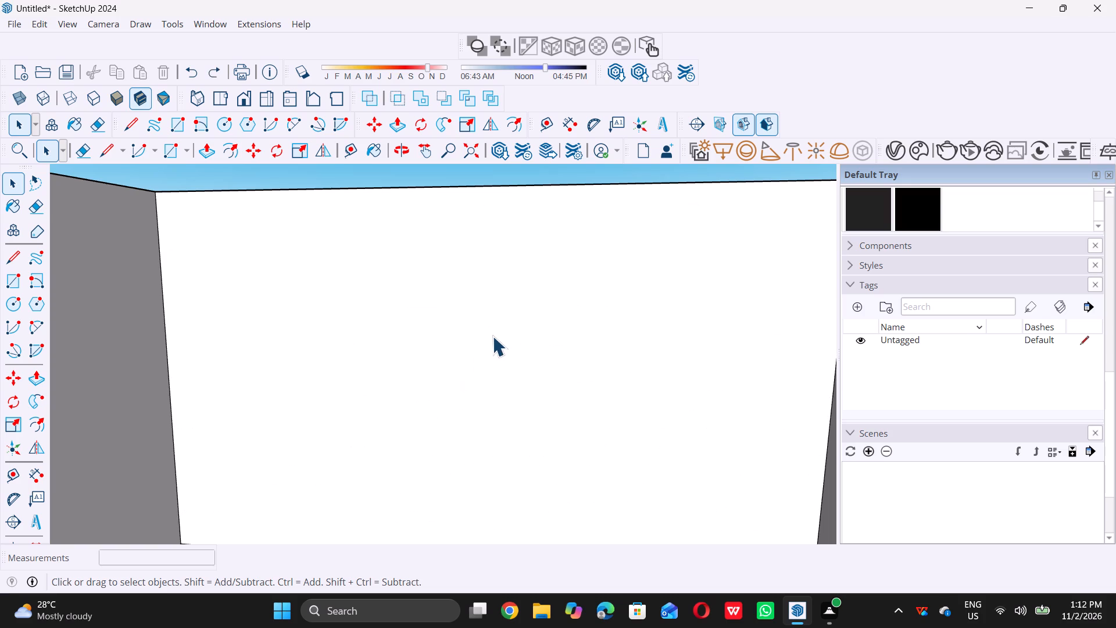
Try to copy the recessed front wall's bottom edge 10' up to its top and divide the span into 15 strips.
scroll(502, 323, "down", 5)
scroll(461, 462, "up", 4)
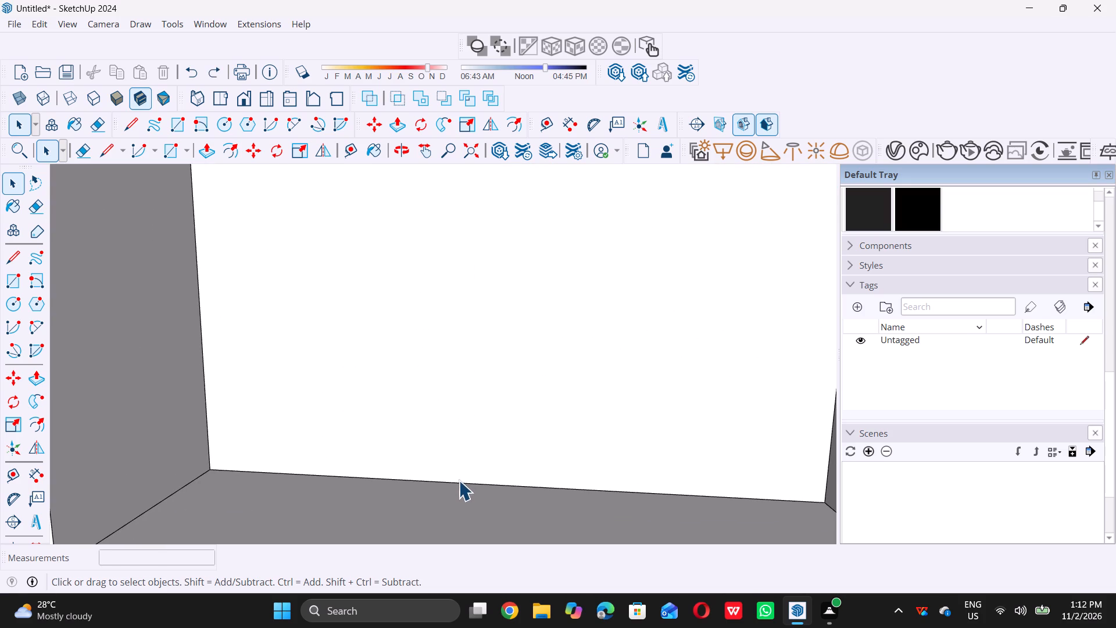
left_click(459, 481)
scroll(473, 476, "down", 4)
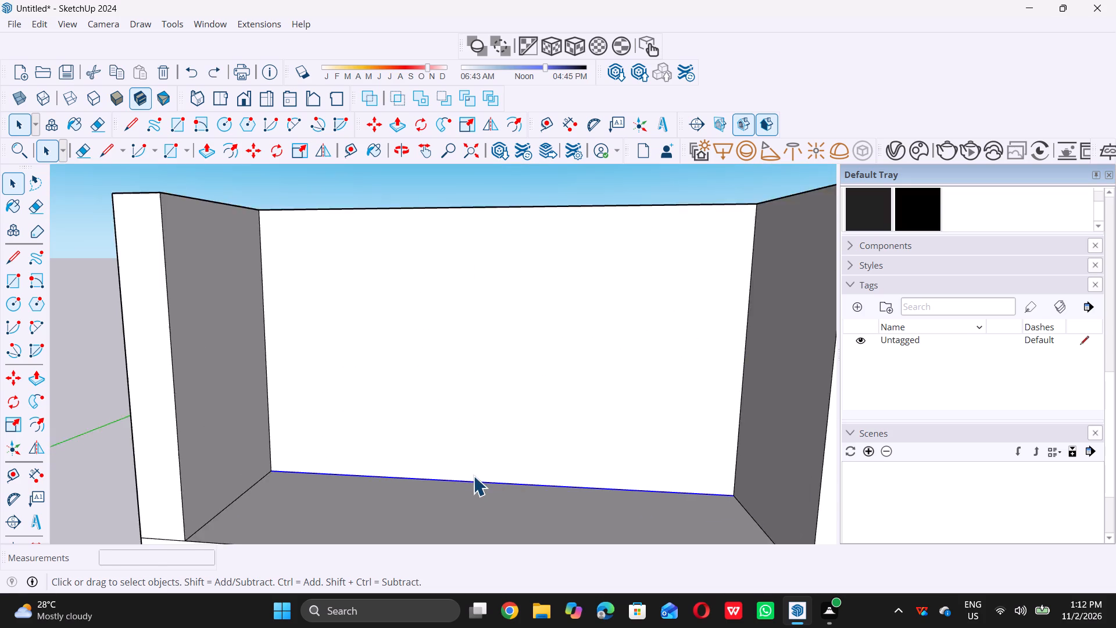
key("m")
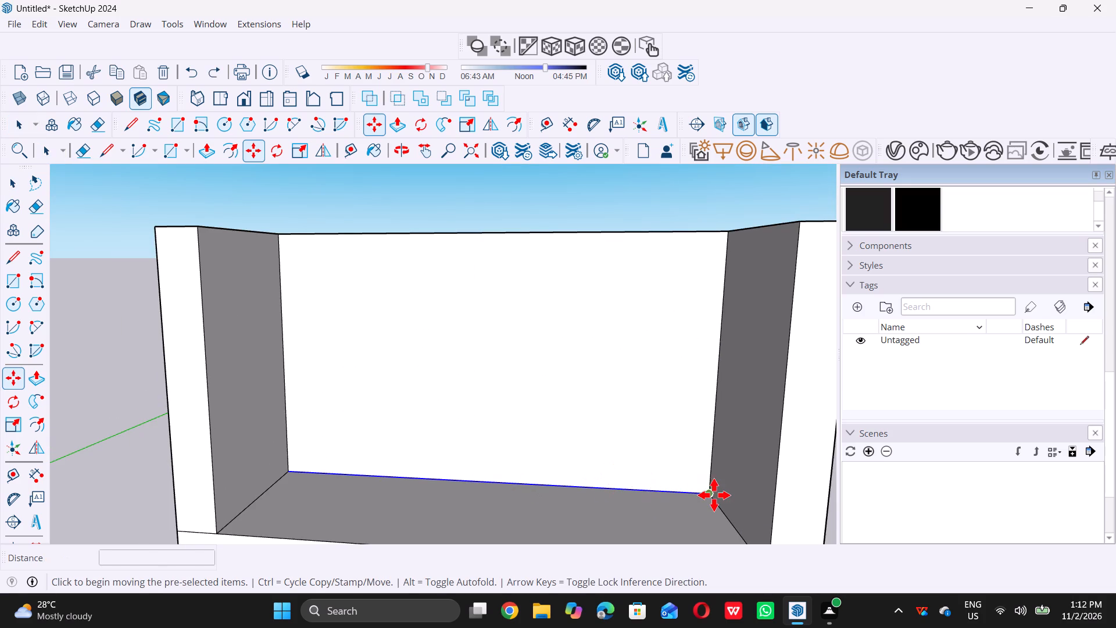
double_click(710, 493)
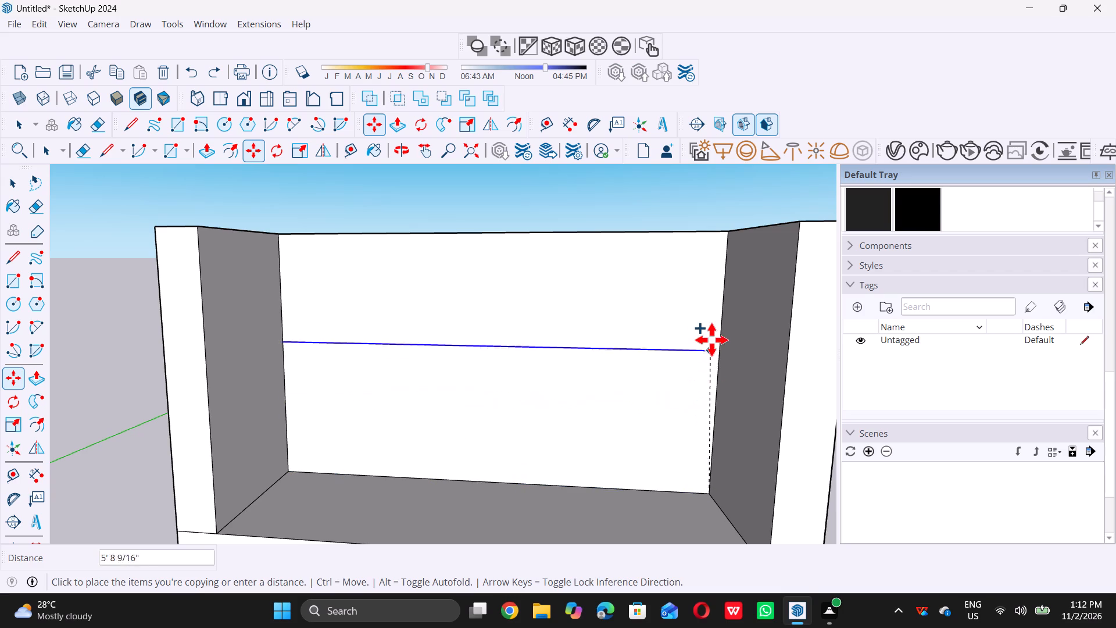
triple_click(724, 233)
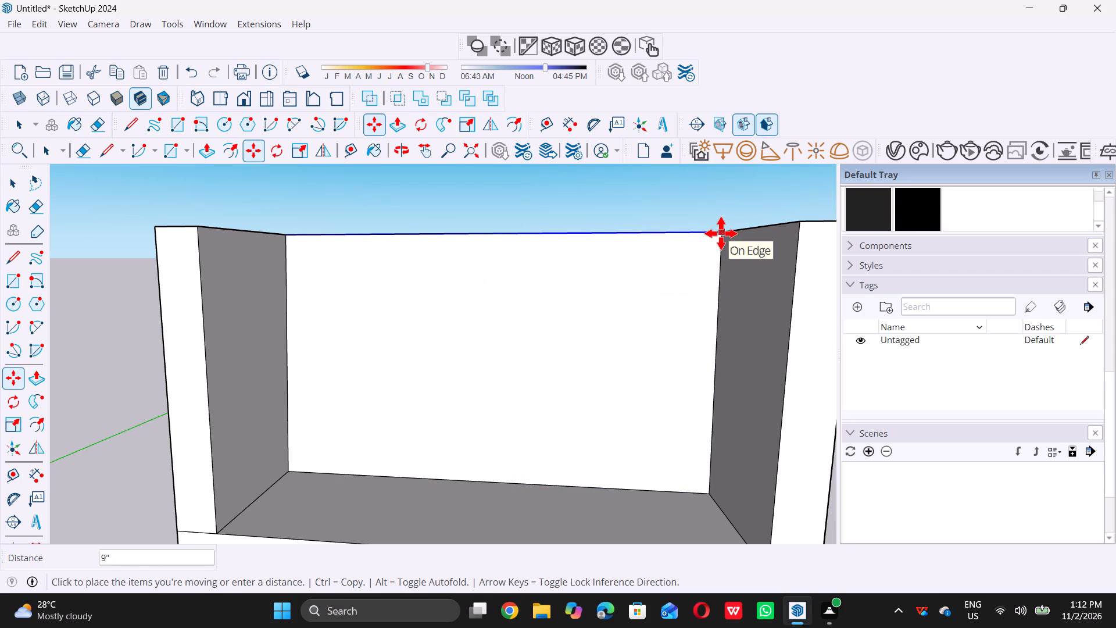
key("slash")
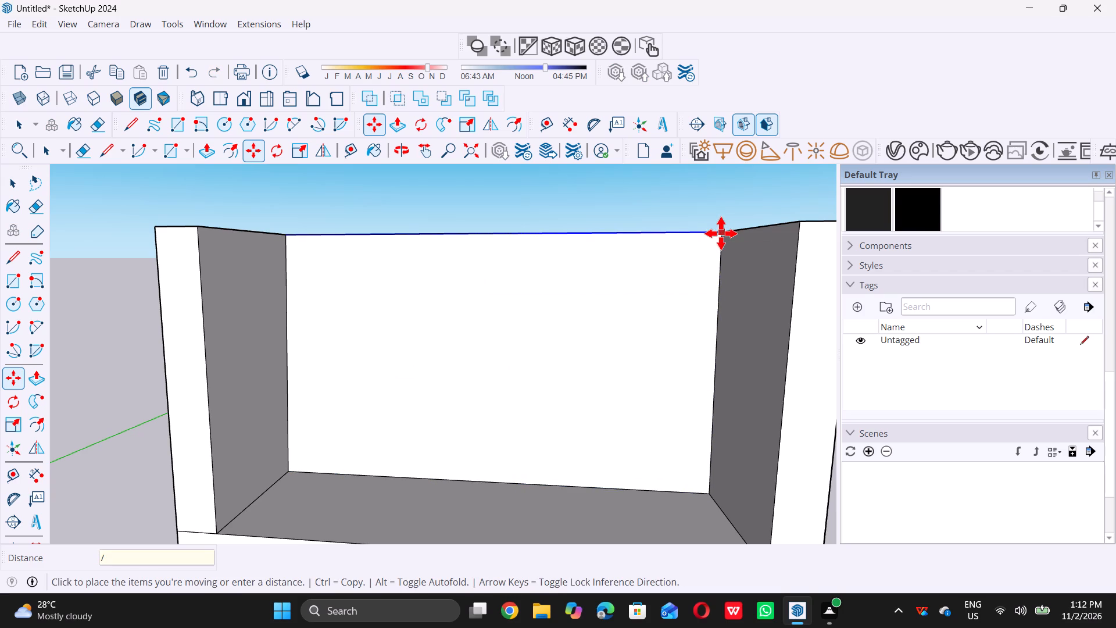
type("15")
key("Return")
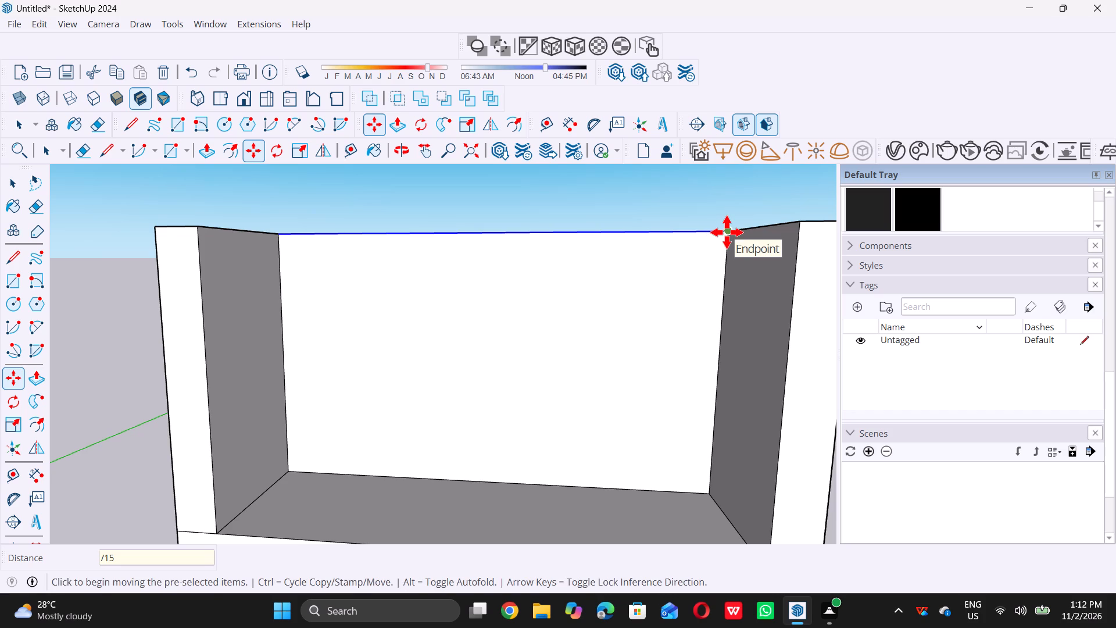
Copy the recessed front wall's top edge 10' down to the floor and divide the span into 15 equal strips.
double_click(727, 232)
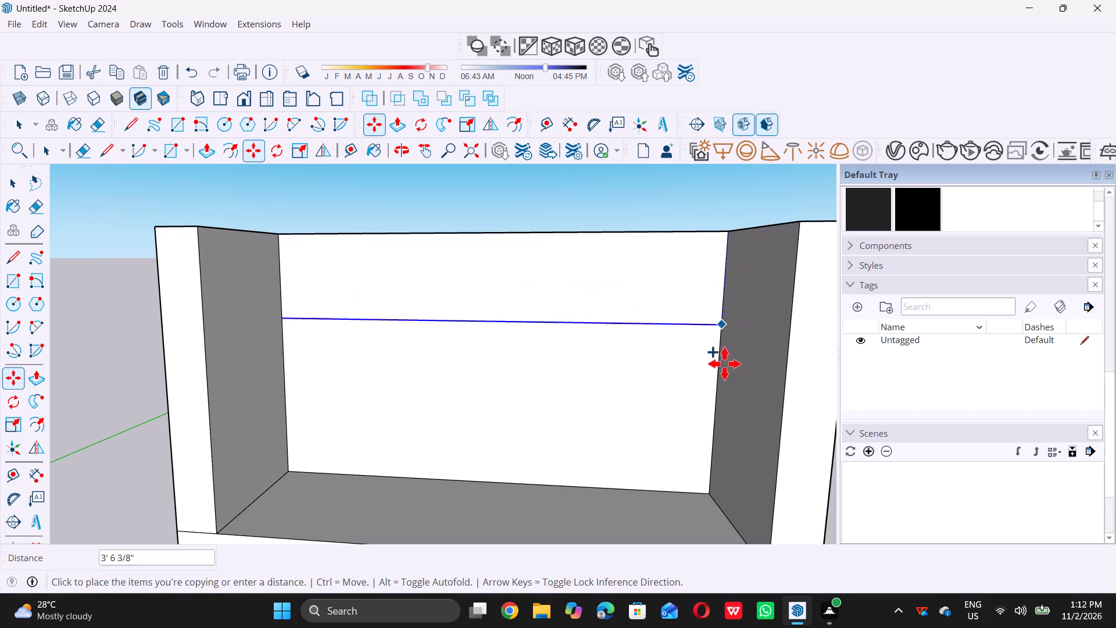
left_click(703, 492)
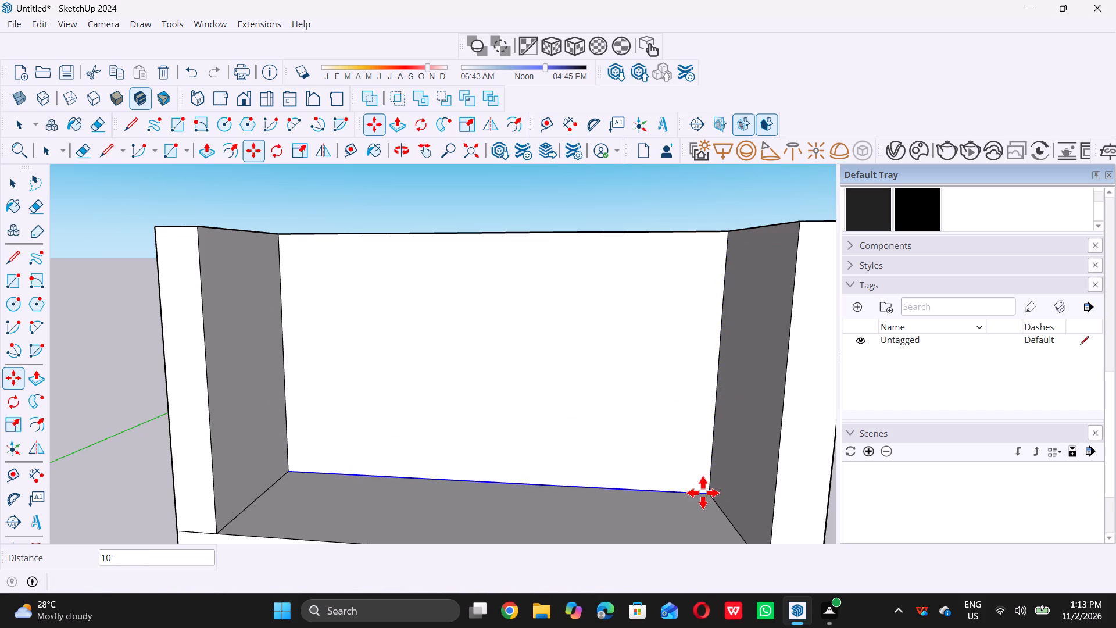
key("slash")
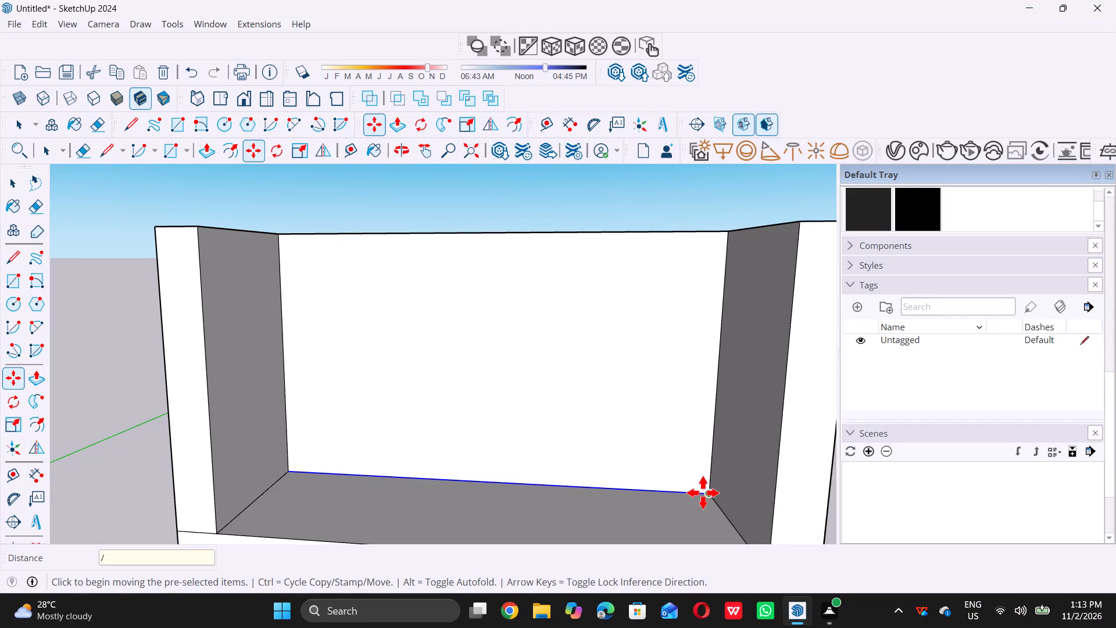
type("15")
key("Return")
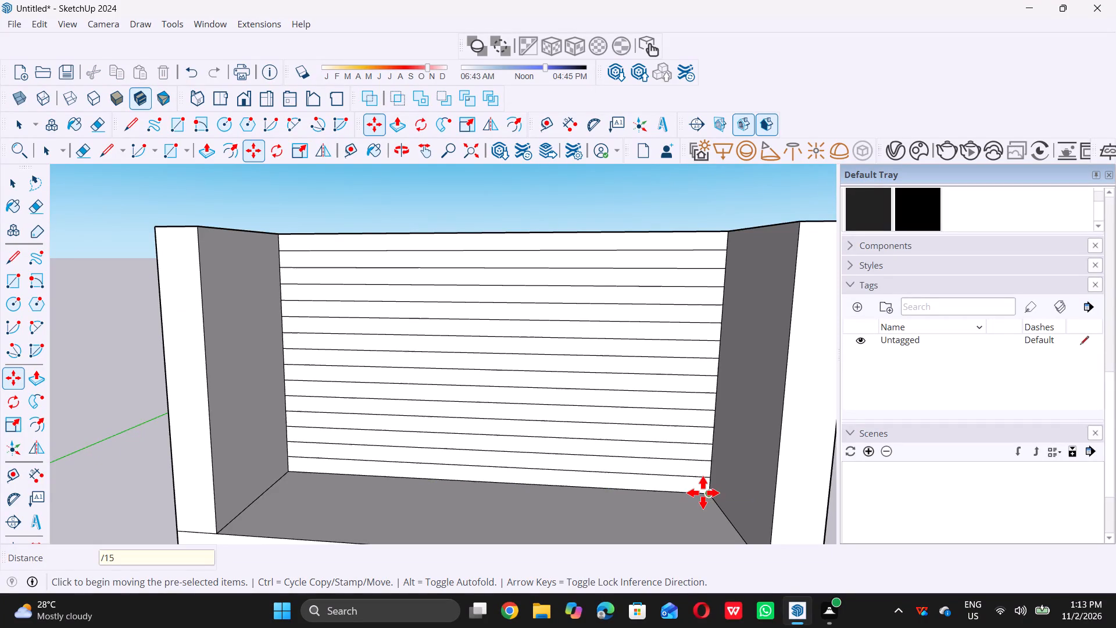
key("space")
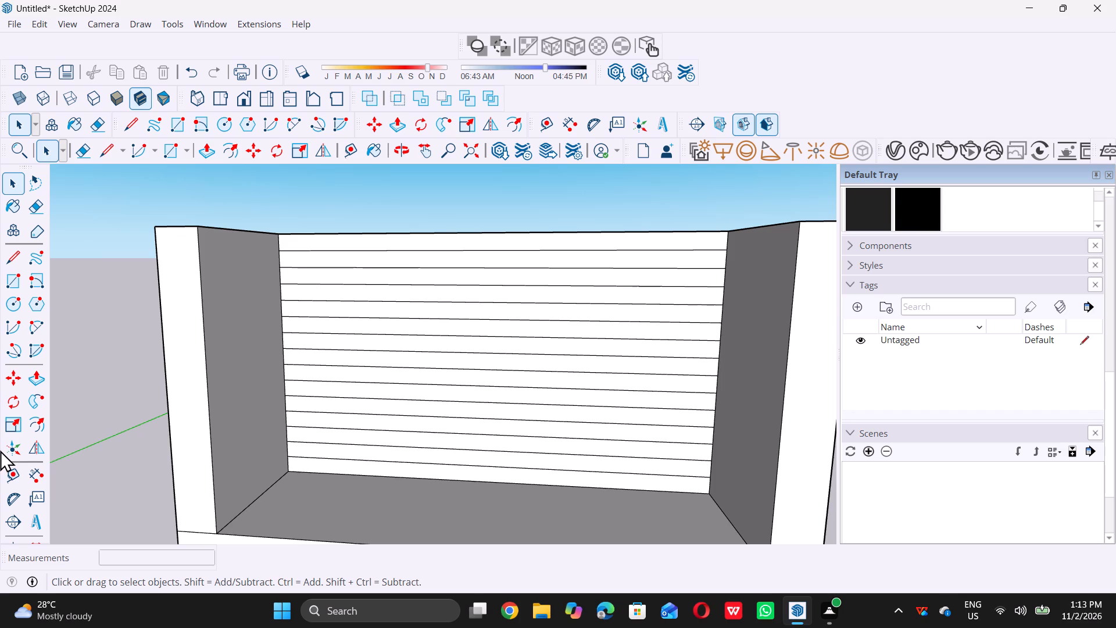
Examine the recessed front wall's 15 horizontal strips from above, from the front and up close.
scroll(155, 394, "down", 5)
middle_click_drag(293, 409, 328, 398)
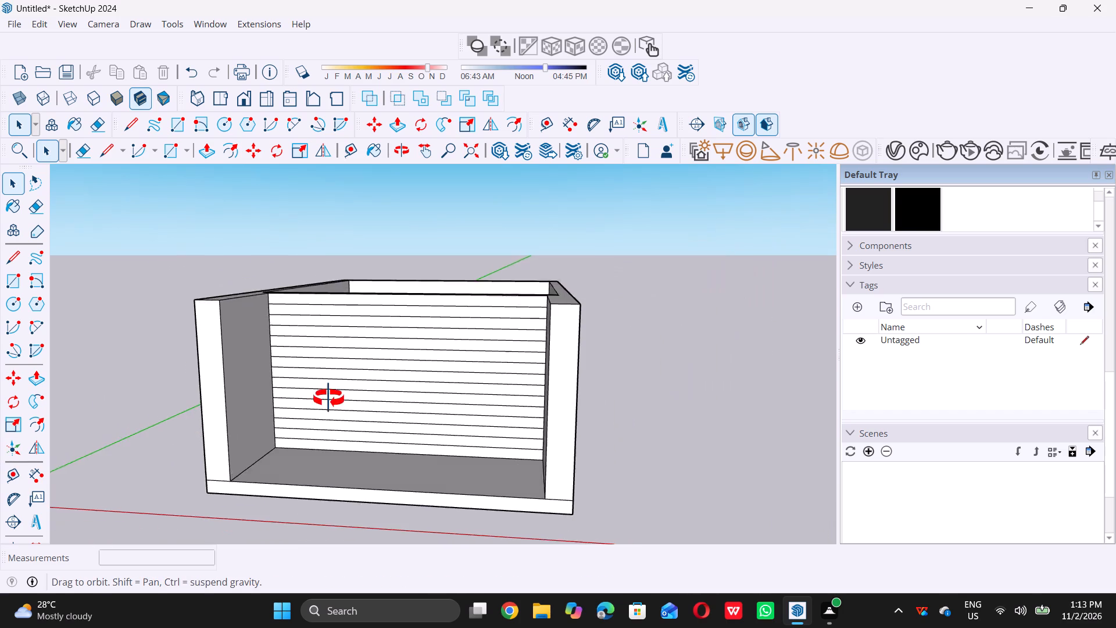
middle_click_drag(328, 398, 327, 394)
scroll(323, 412, "up", 6)
scroll(291, 461, "up", 6)
scroll(288, 466, "down", 7)
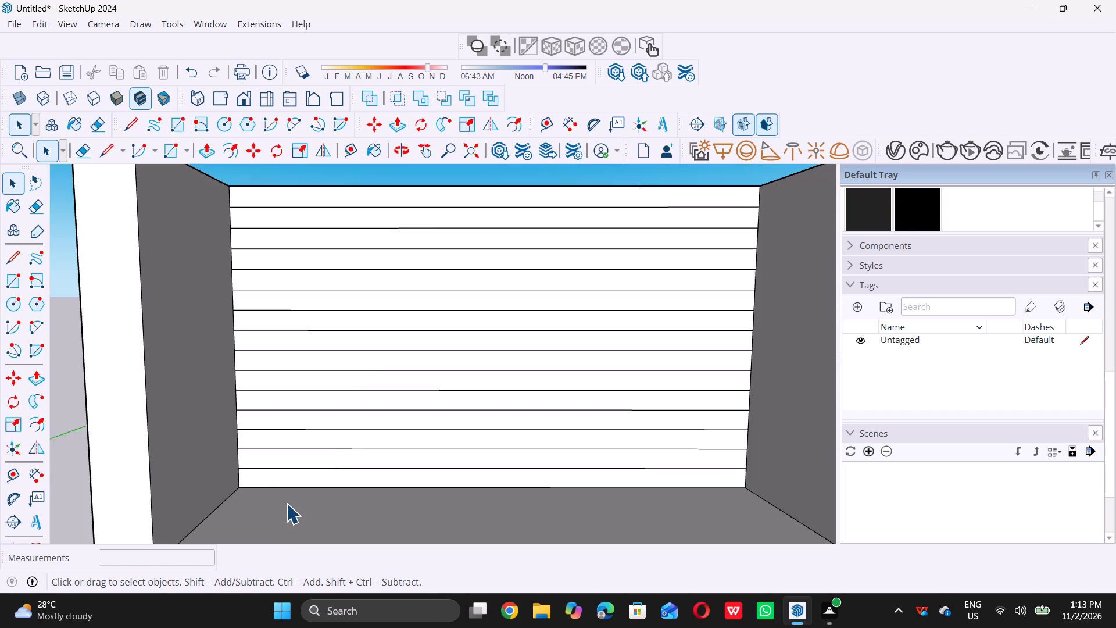
scroll(289, 499, "down", 4)
middle_click_drag(297, 474, 294, 461)
scroll(388, 399, "up", 3)
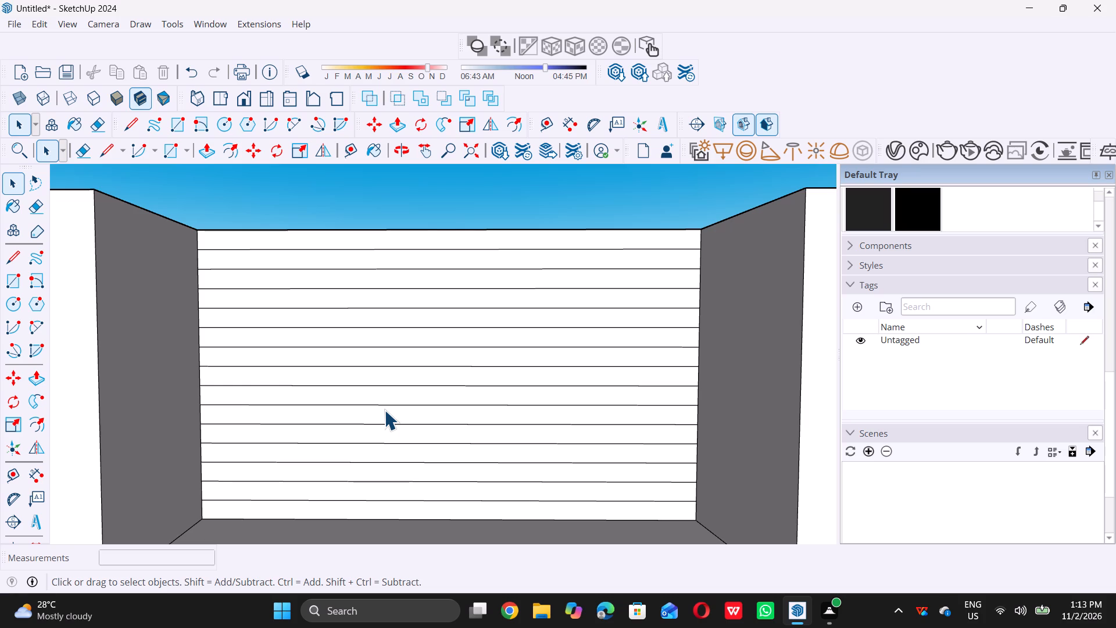
key("t")
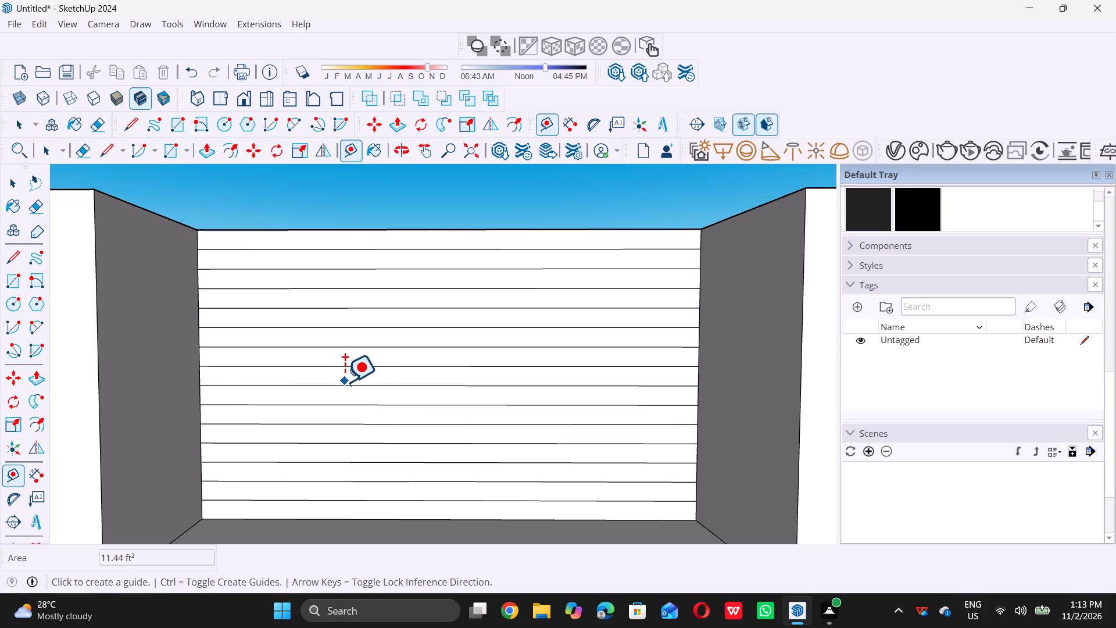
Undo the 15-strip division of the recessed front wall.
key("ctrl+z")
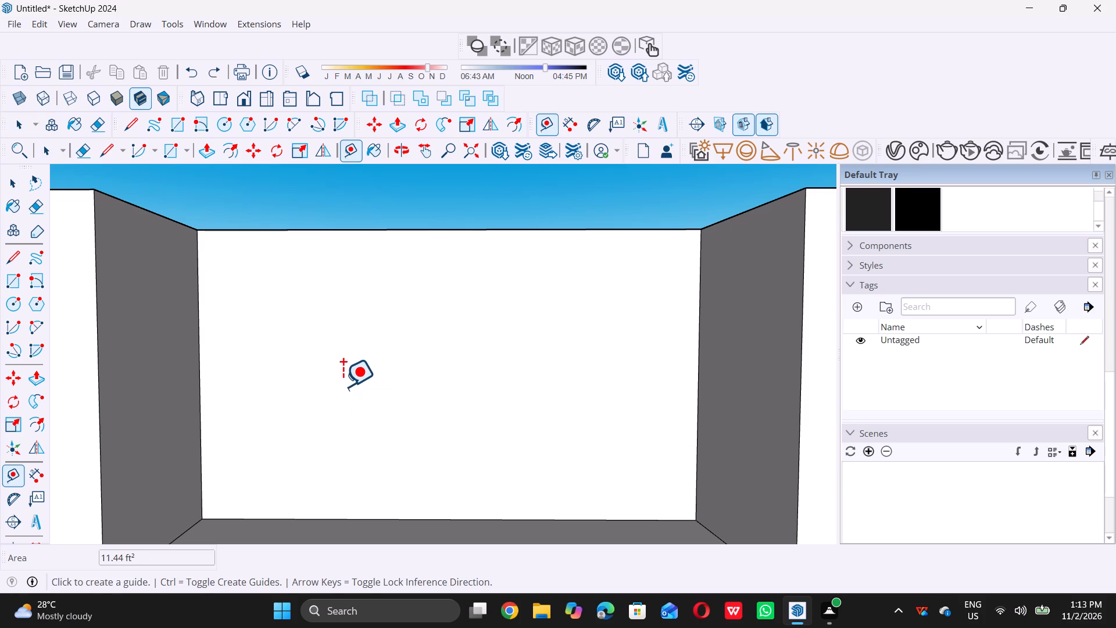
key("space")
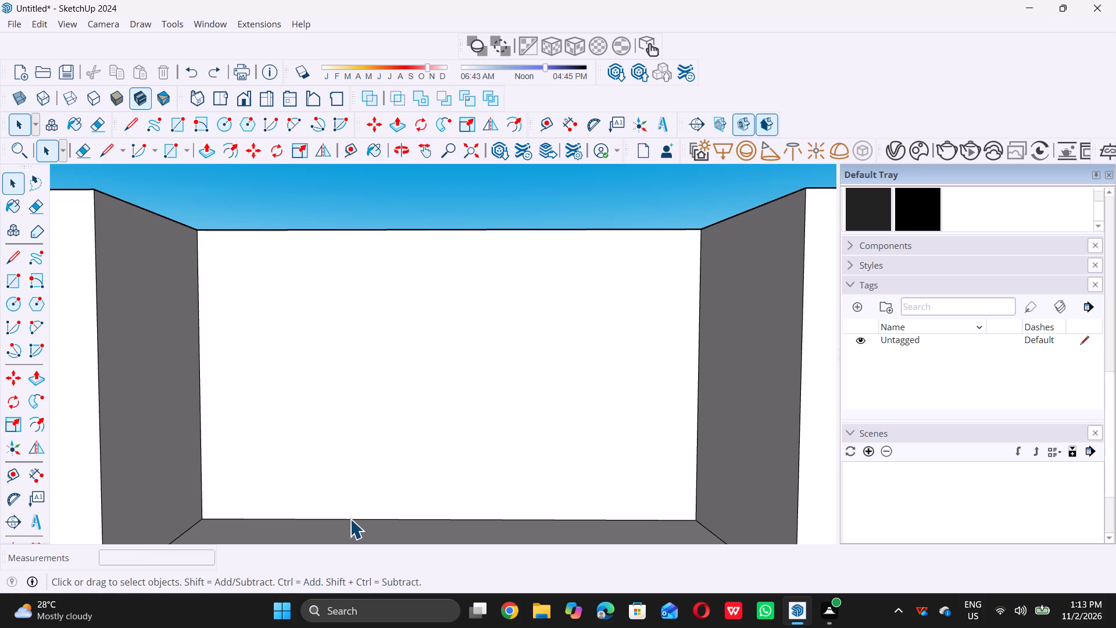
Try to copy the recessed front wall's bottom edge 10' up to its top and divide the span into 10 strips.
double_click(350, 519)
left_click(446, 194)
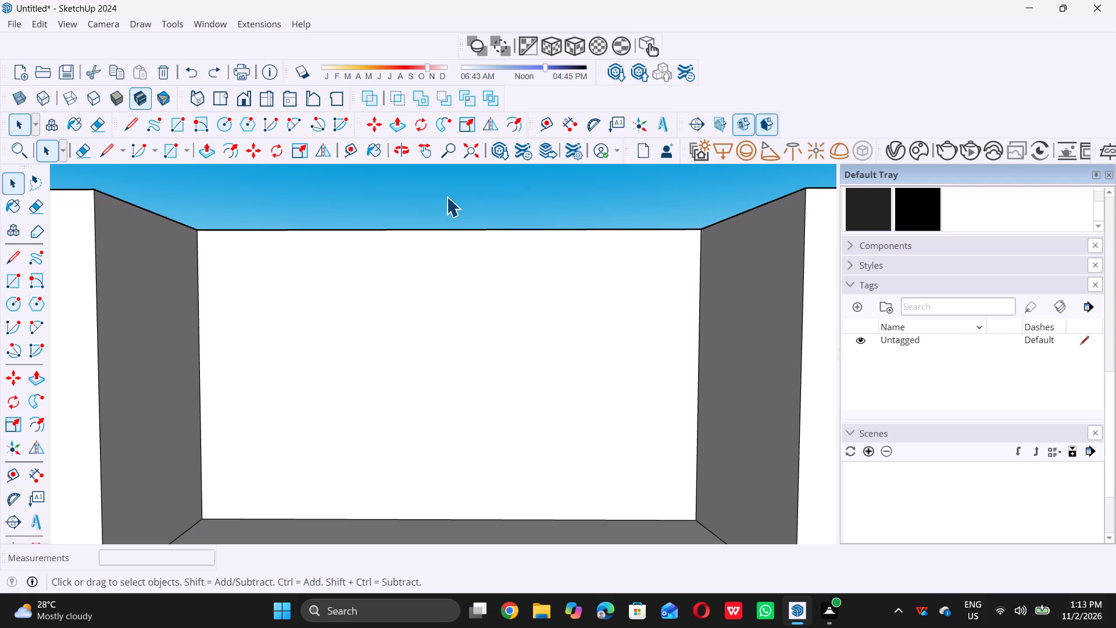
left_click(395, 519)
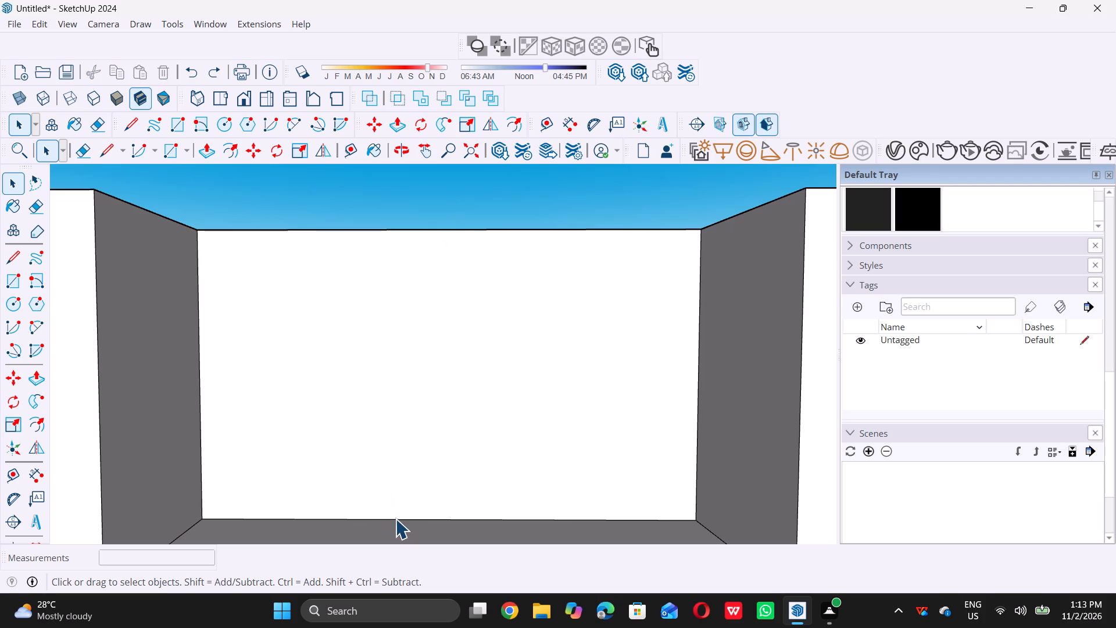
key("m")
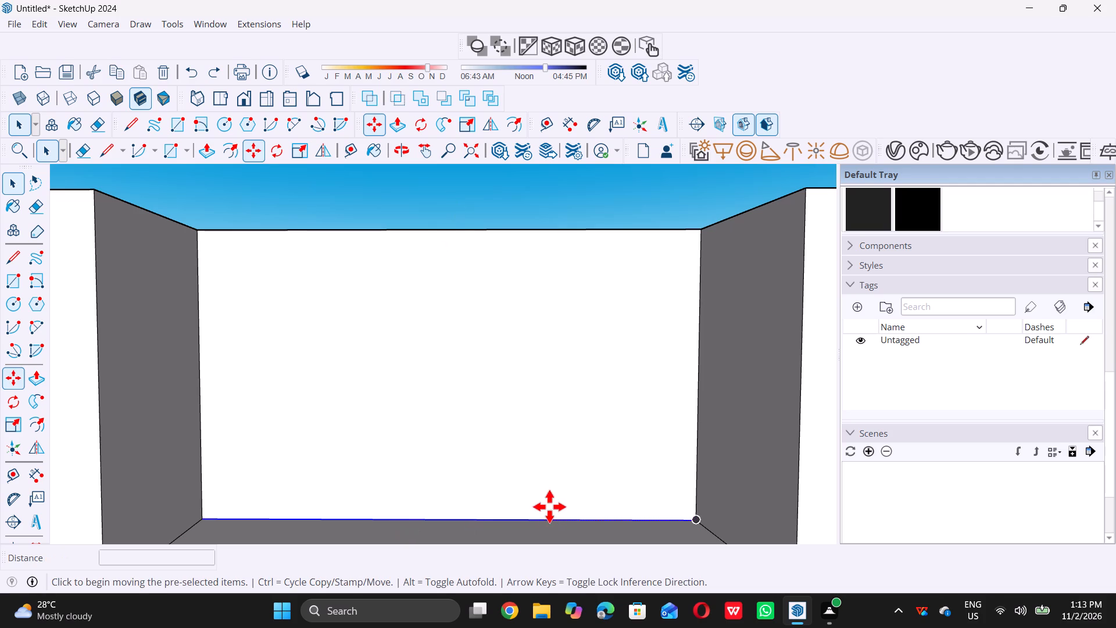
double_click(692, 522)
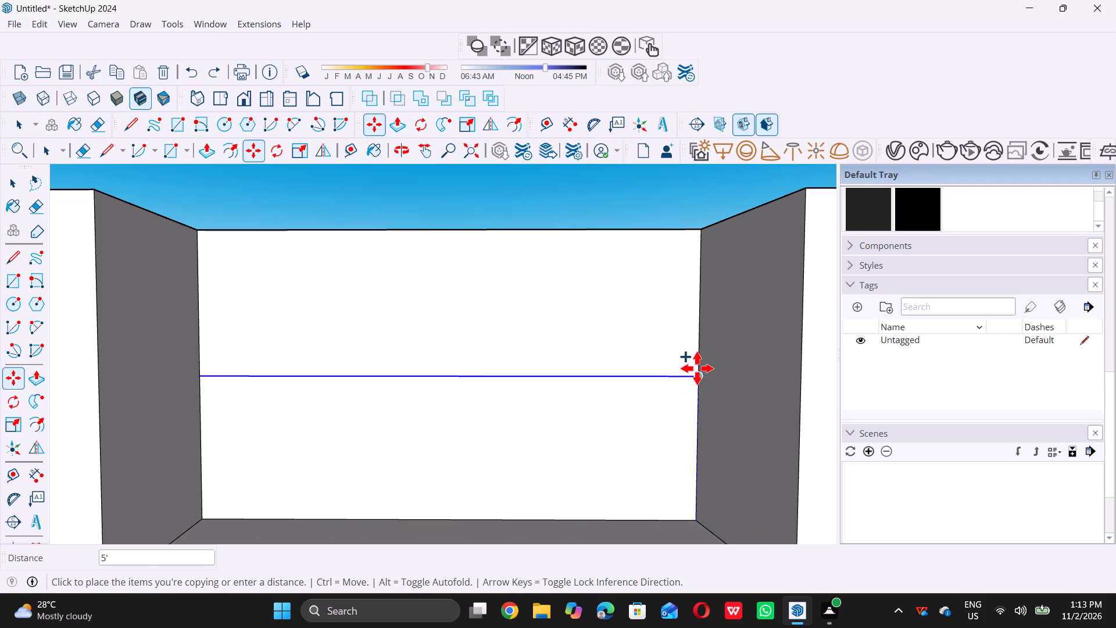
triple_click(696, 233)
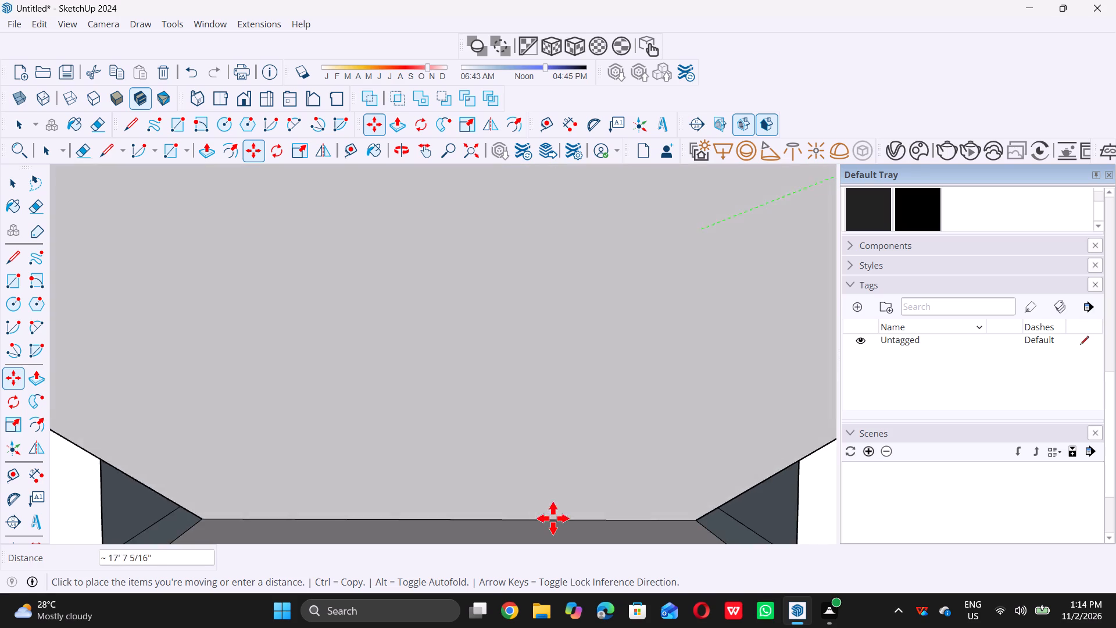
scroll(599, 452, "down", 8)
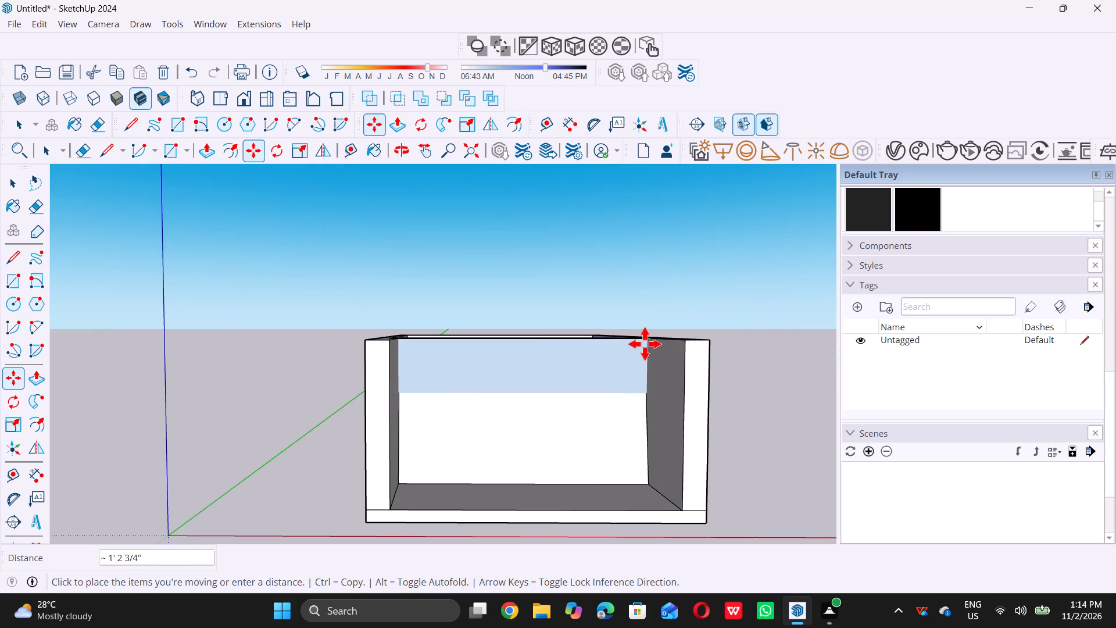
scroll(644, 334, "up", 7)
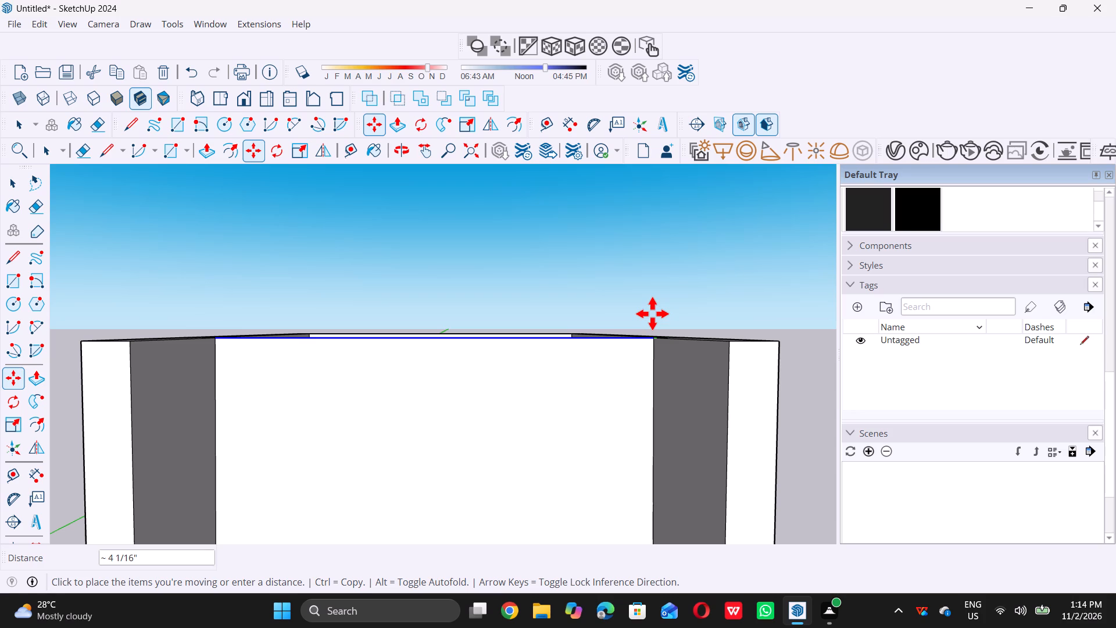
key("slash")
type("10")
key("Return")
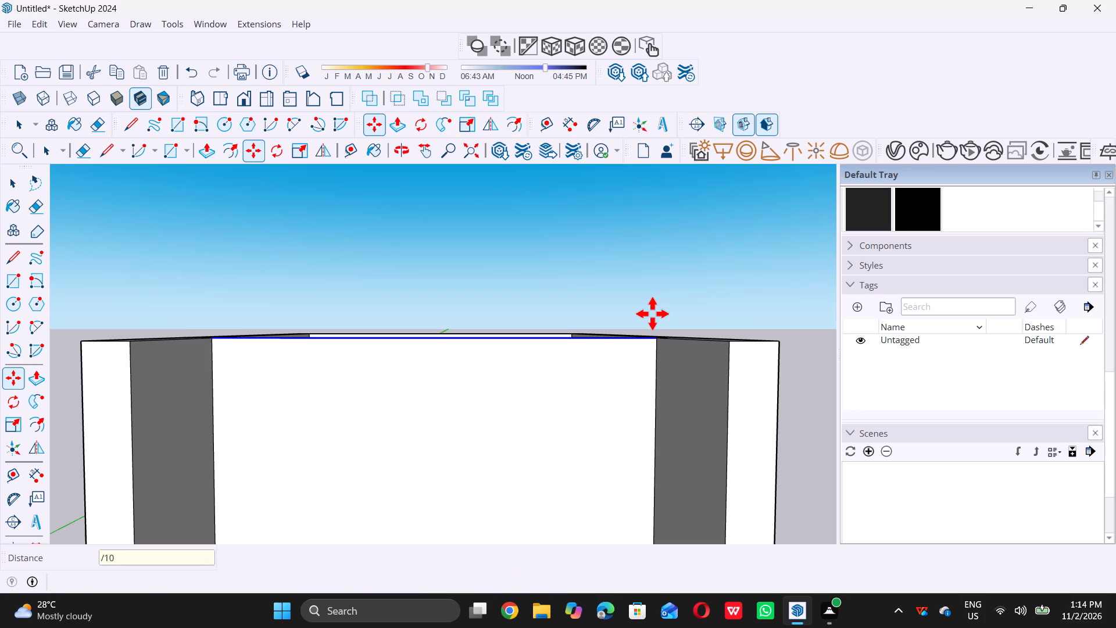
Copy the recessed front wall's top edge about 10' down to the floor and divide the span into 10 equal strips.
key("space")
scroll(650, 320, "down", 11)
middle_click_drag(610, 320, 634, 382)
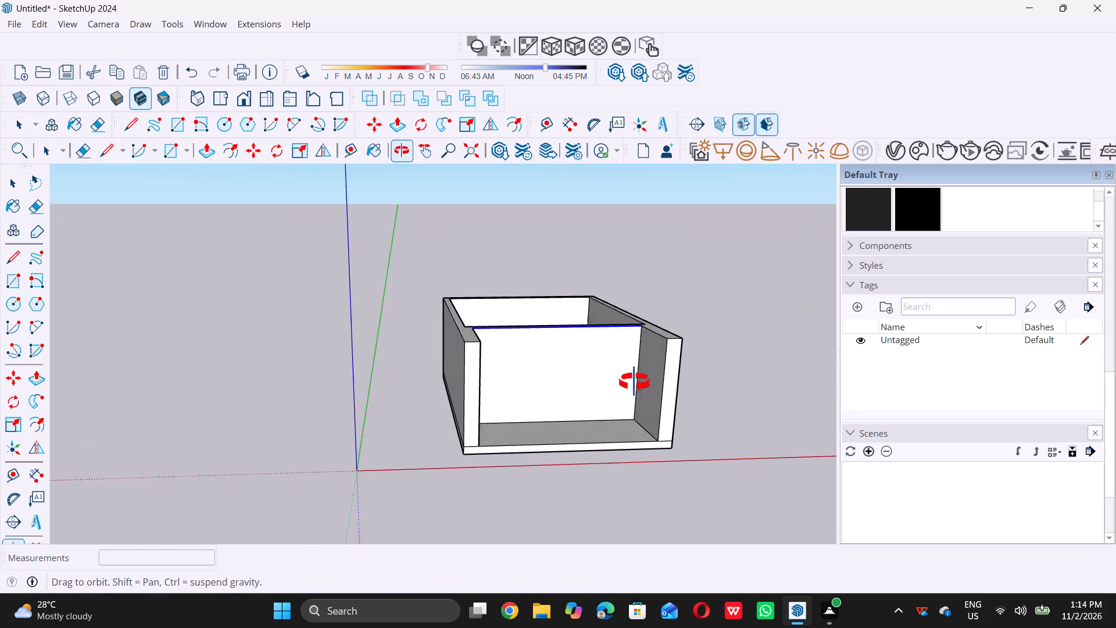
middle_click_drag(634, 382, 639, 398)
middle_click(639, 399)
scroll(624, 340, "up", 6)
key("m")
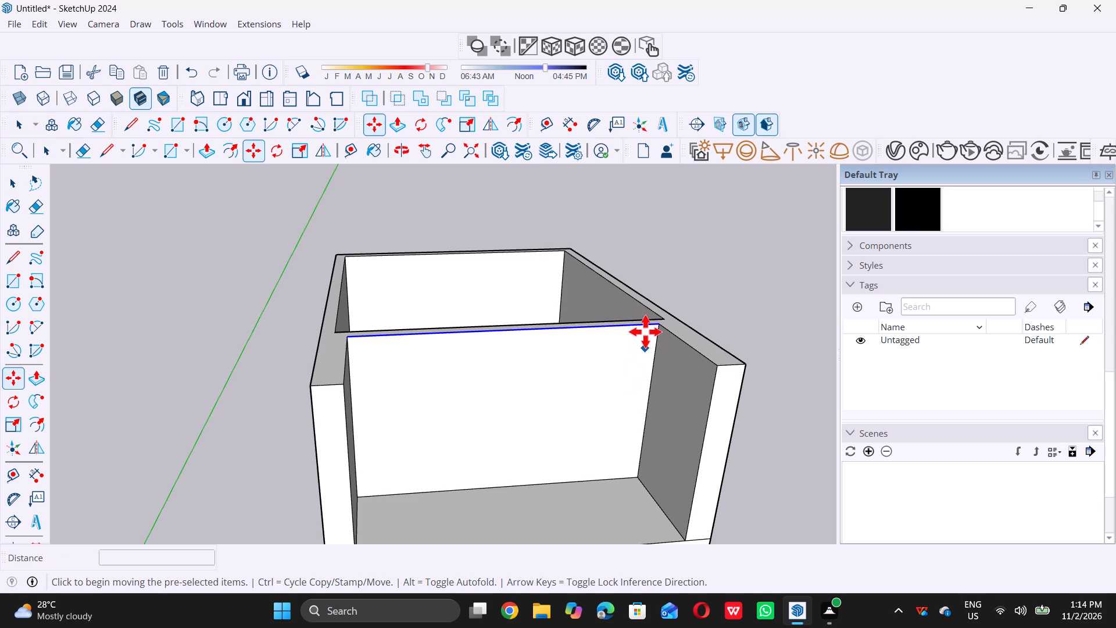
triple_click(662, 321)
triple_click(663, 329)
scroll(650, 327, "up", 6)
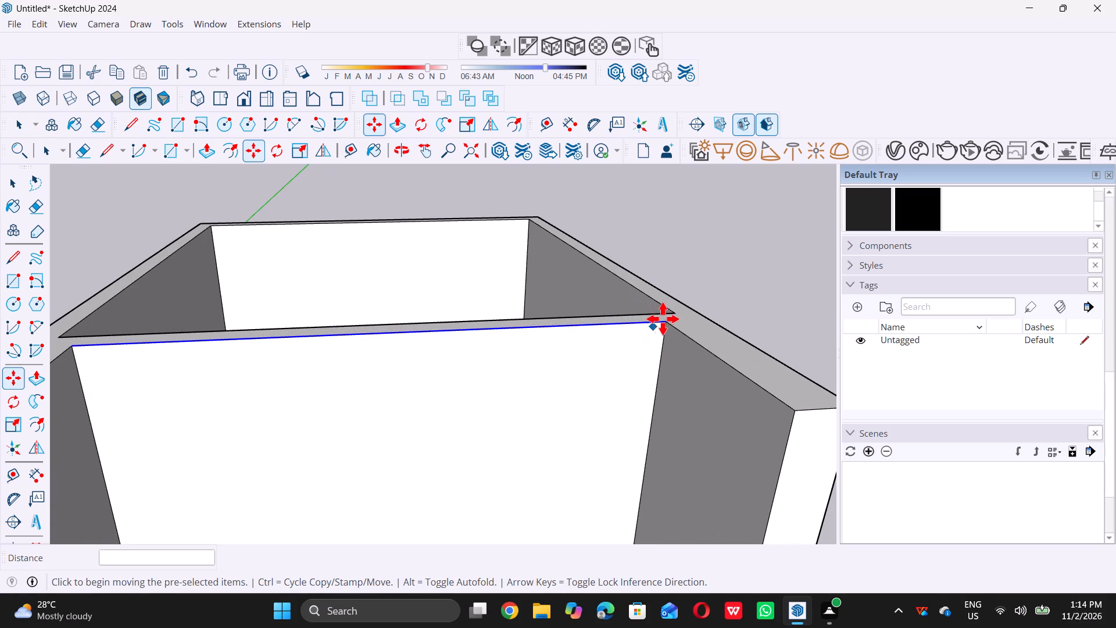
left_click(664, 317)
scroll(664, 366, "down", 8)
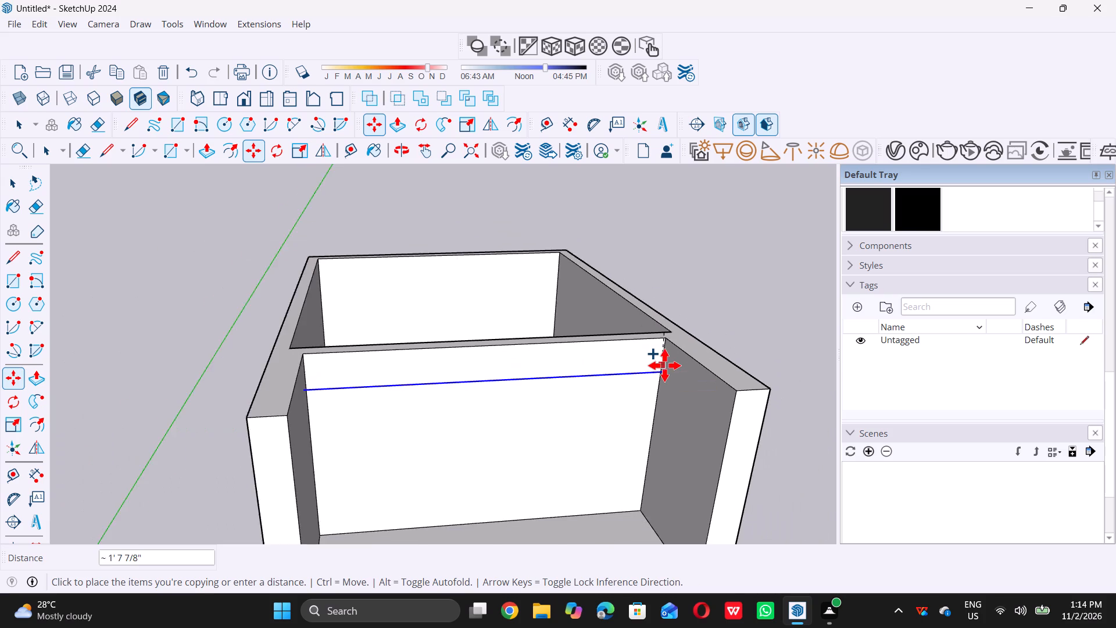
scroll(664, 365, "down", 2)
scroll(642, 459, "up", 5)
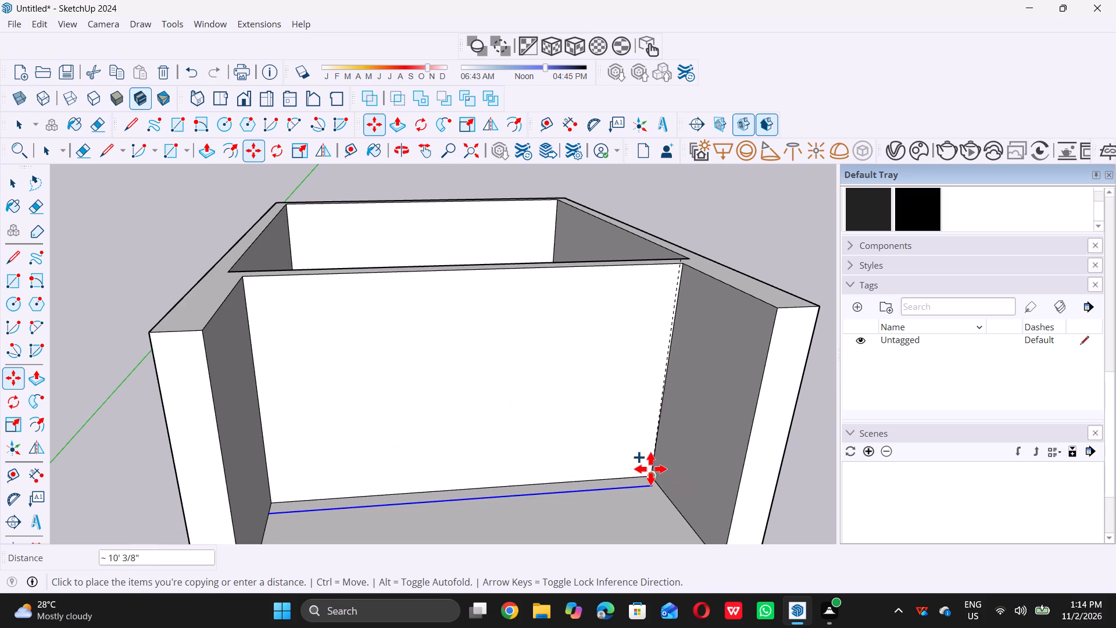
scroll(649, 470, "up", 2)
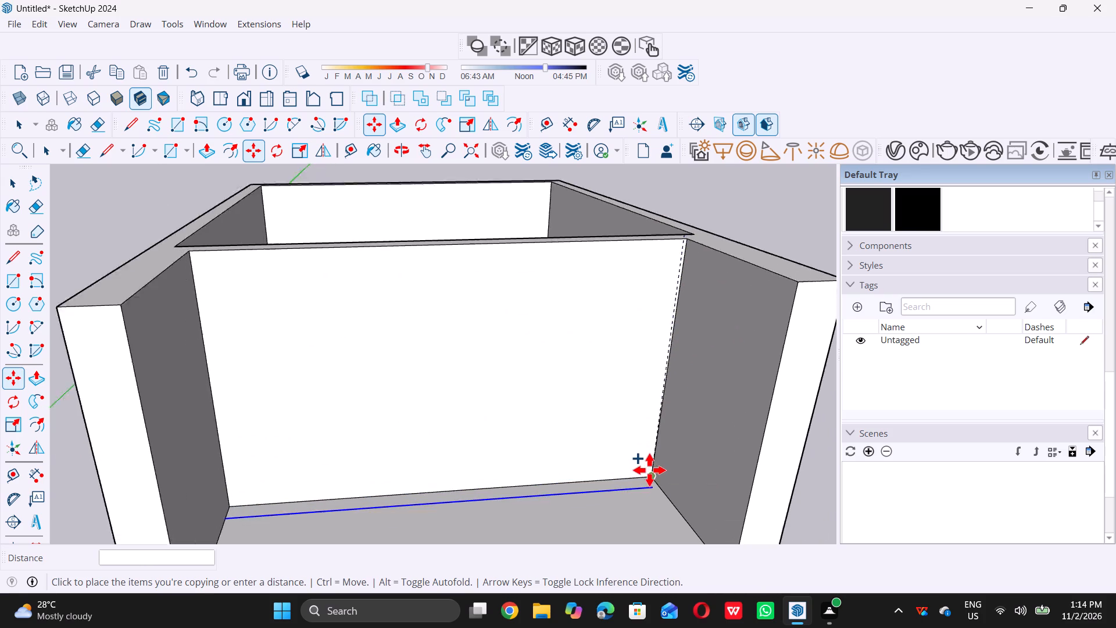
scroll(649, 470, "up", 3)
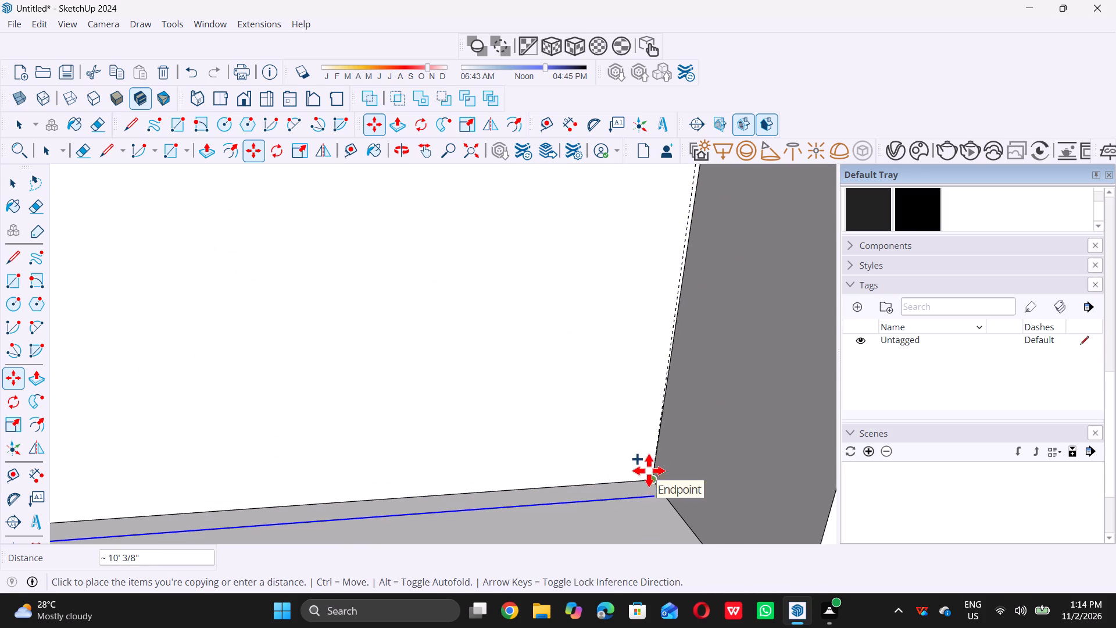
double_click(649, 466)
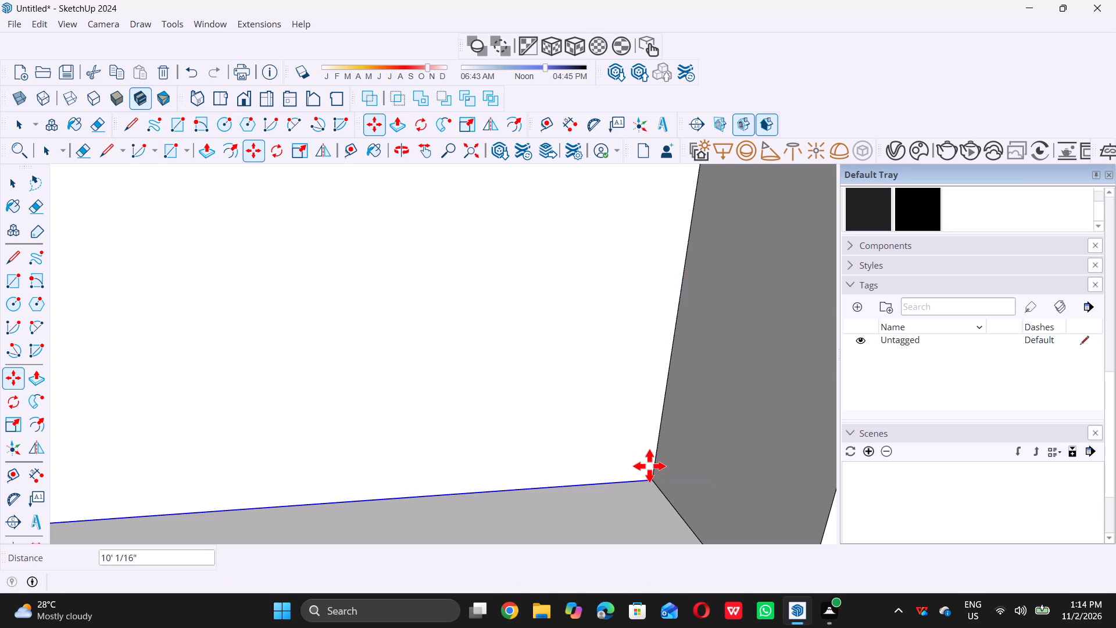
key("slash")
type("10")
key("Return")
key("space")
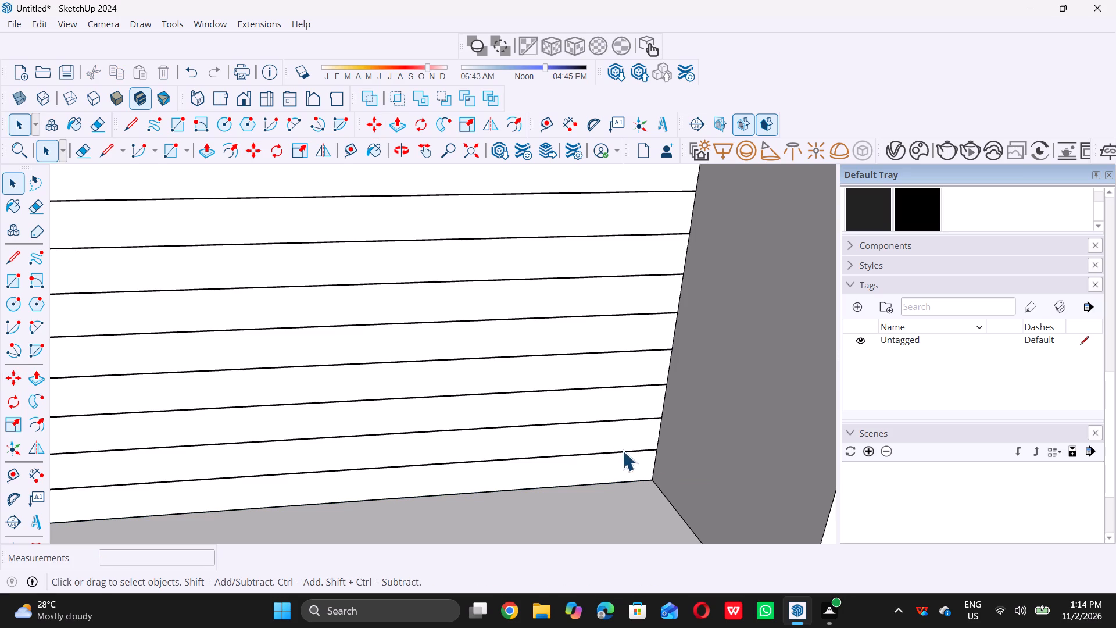
Examine the recessed front wall's horizontal strips from the front, from above and up close at both side walls.
scroll(611, 442, "down", 14)
double_click(765, 413)
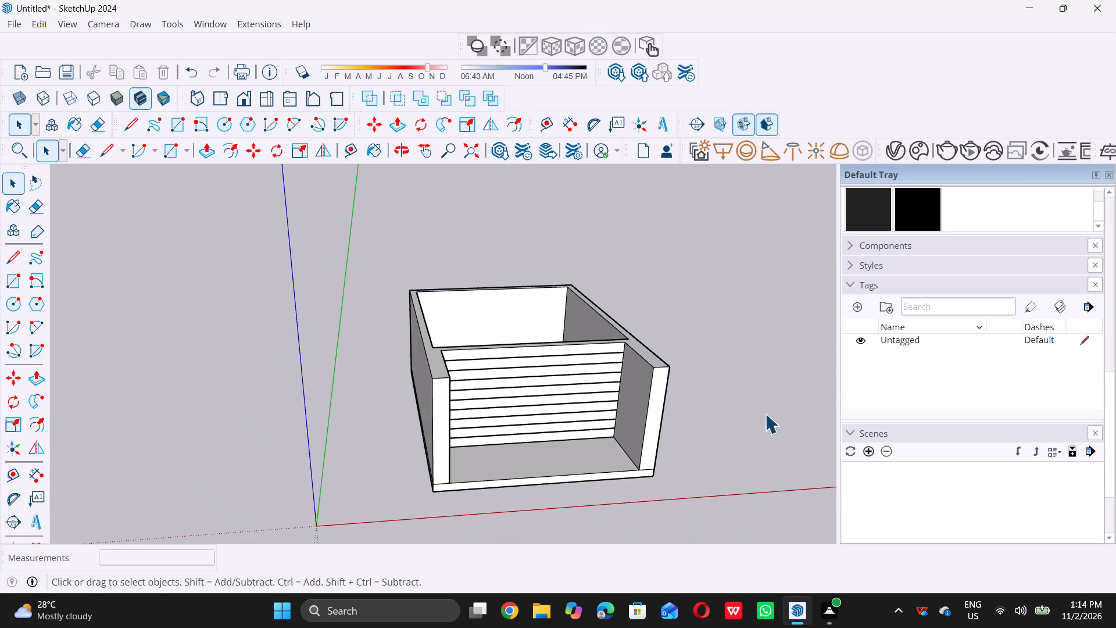
middle_click_drag(552, 493, 497, 405)
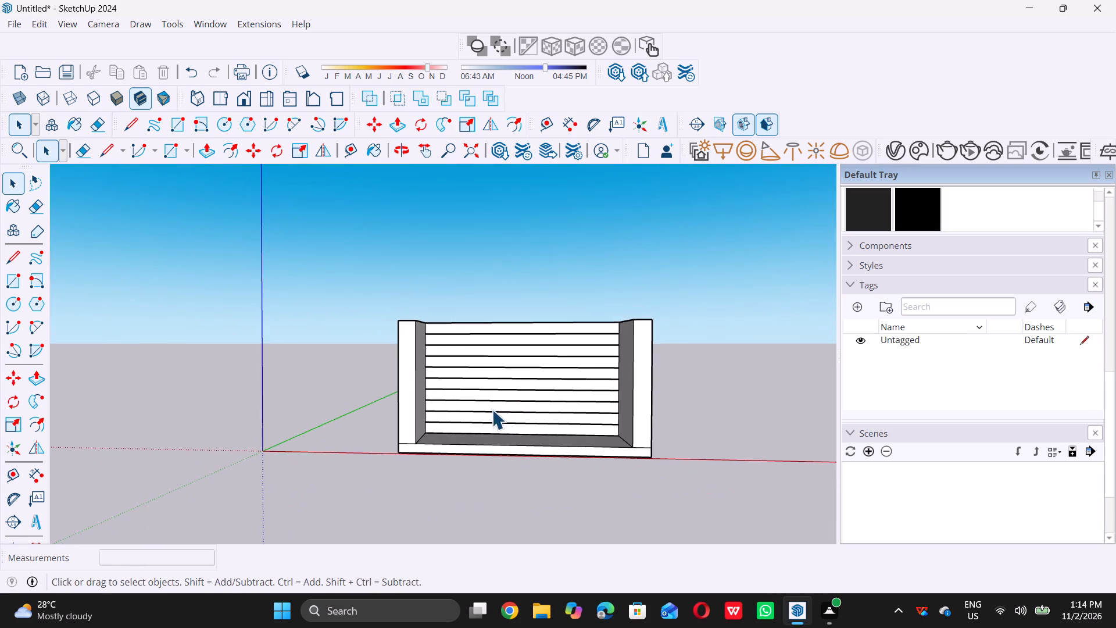
scroll(518, 351, "up", 6)
scroll(456, 337, "up", 10)
scroll(194, 341, "up", 5)
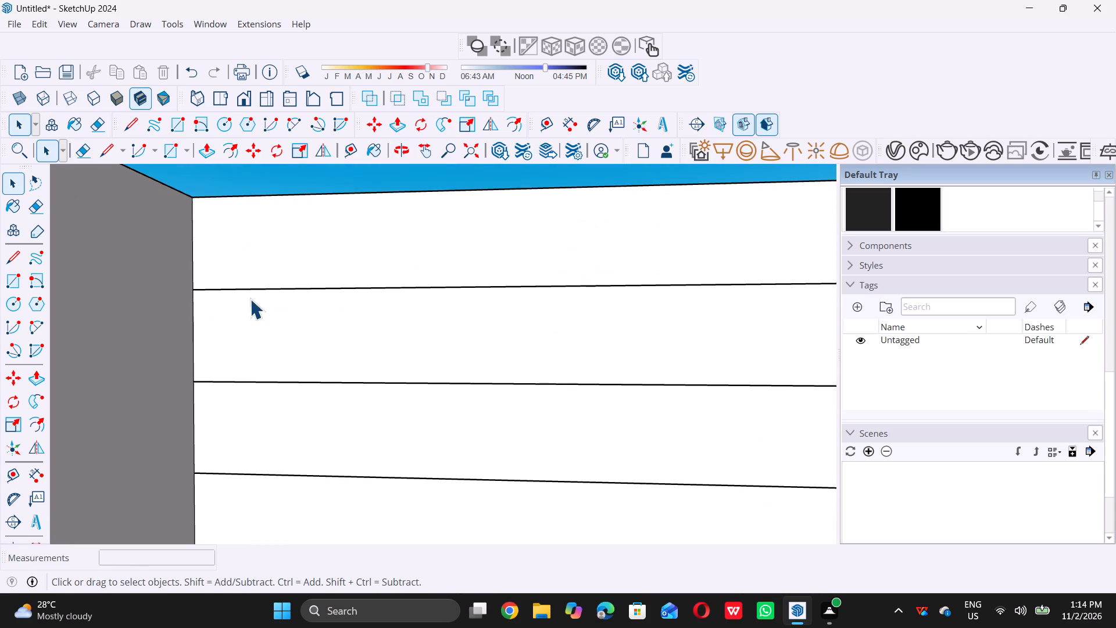
scroll(250, 299, "up", 5)
scroll(242, 302, "down", 20)
scroll(242, 302, "down", 1)
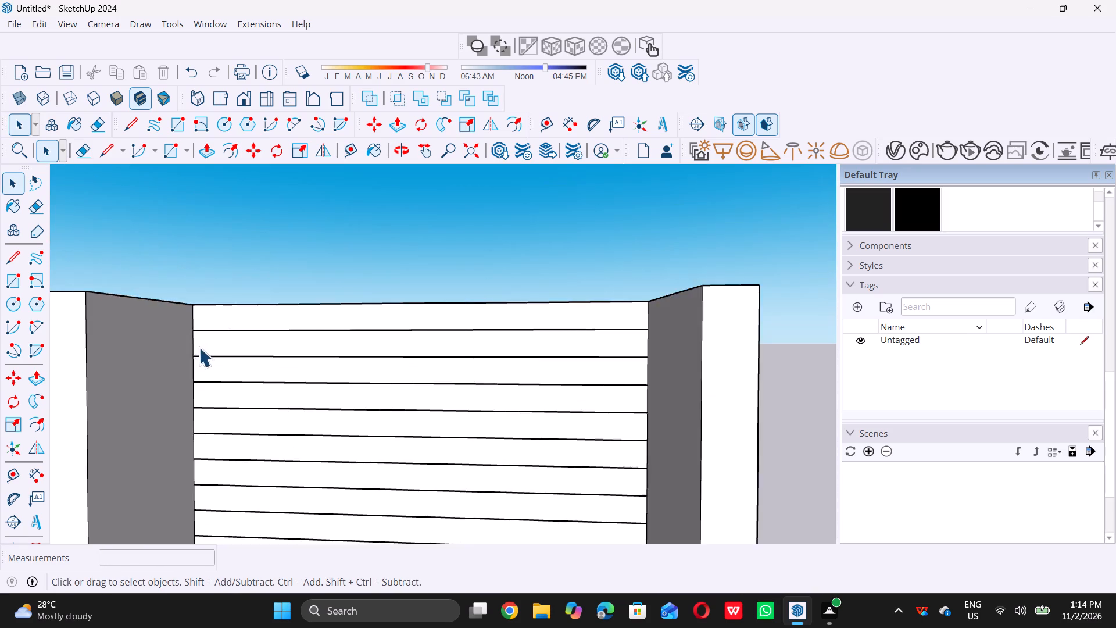
scroll(199, 347, "down", 3)
middle_click_drag(286, 391, 316, 387)
scroll(467, 426, "up", 6)
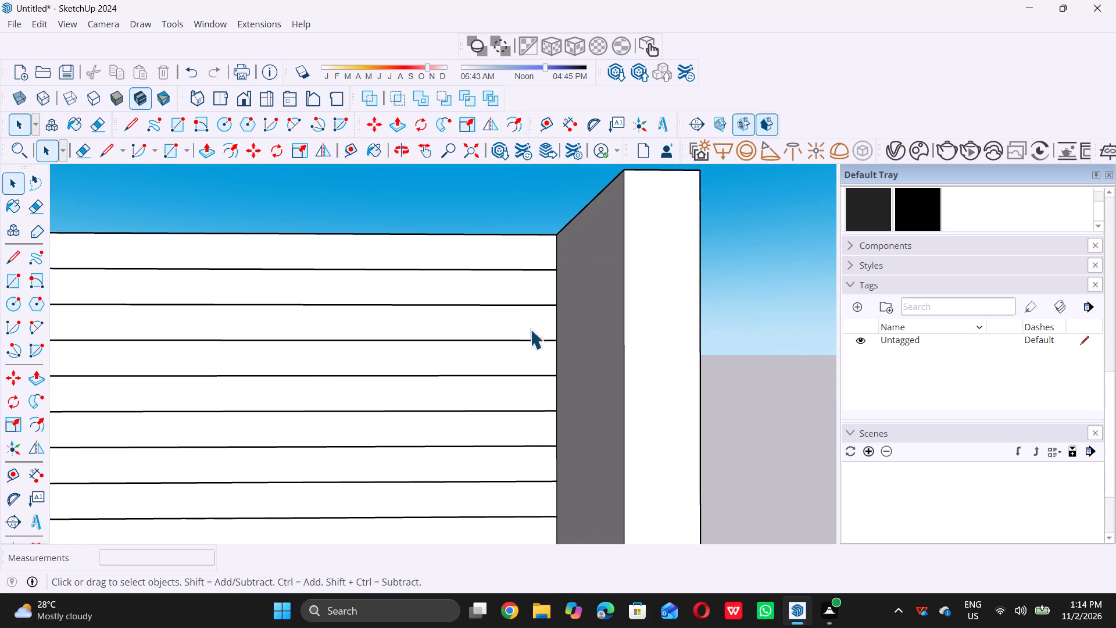
scroll(552, 318, "up", 16)
scroll(568, 394, "up", 10)
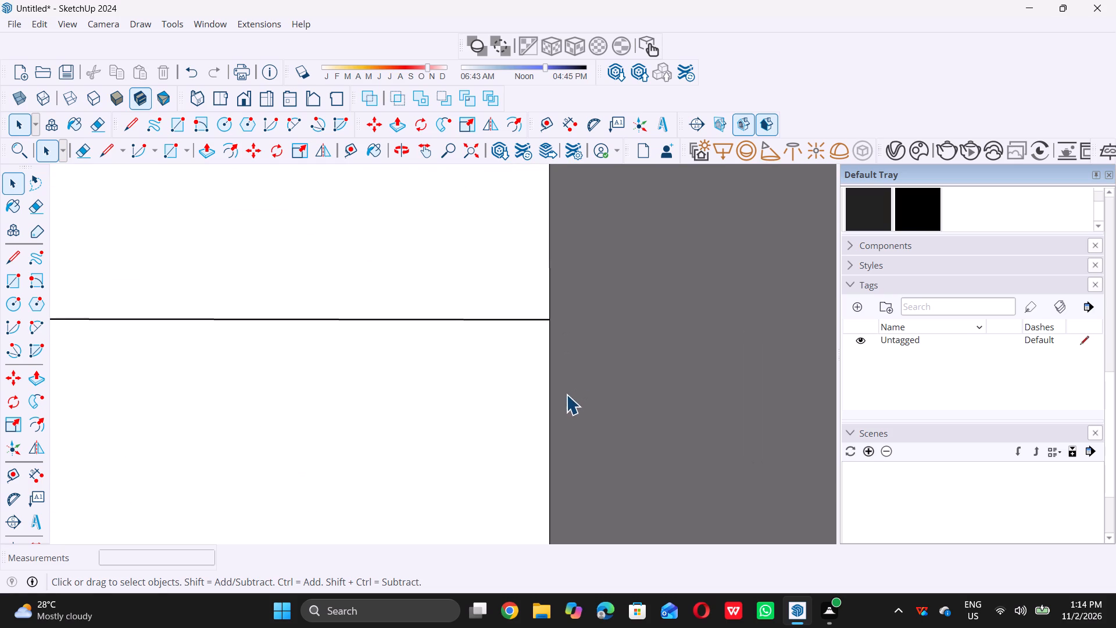
scroll(566, 394, "down", 20)
scroll(566, 394, "down", 10)
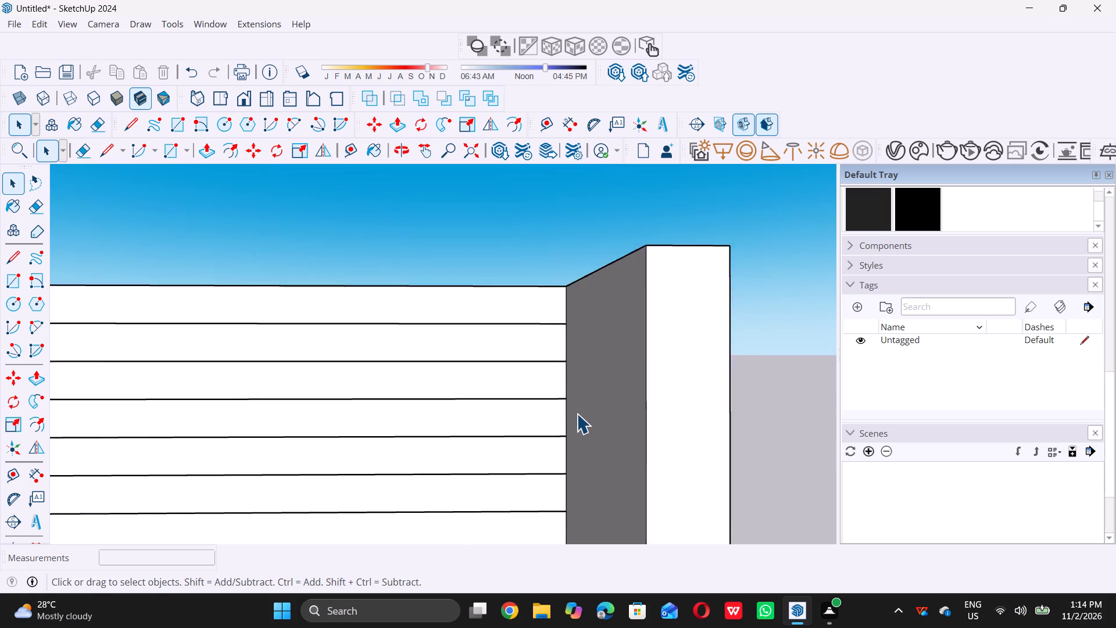
scroll(577, 413, "down", 14)
middle_click_drag(493, 423, 516, 492)
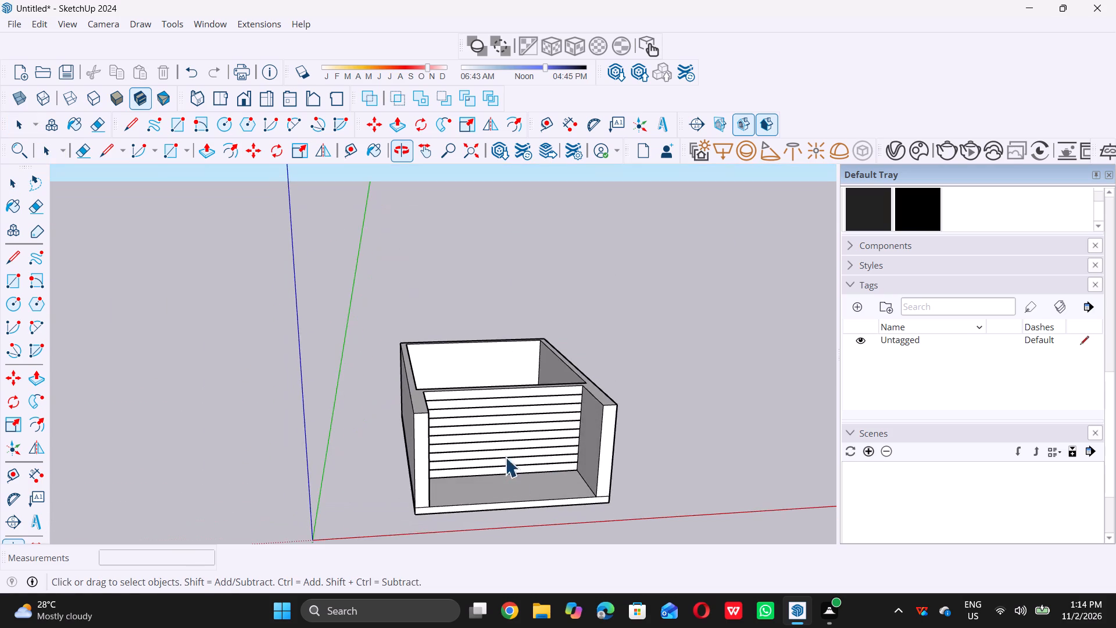
scroll(474, 389, "up", 20)
scroll(474, 389, "up", 10)
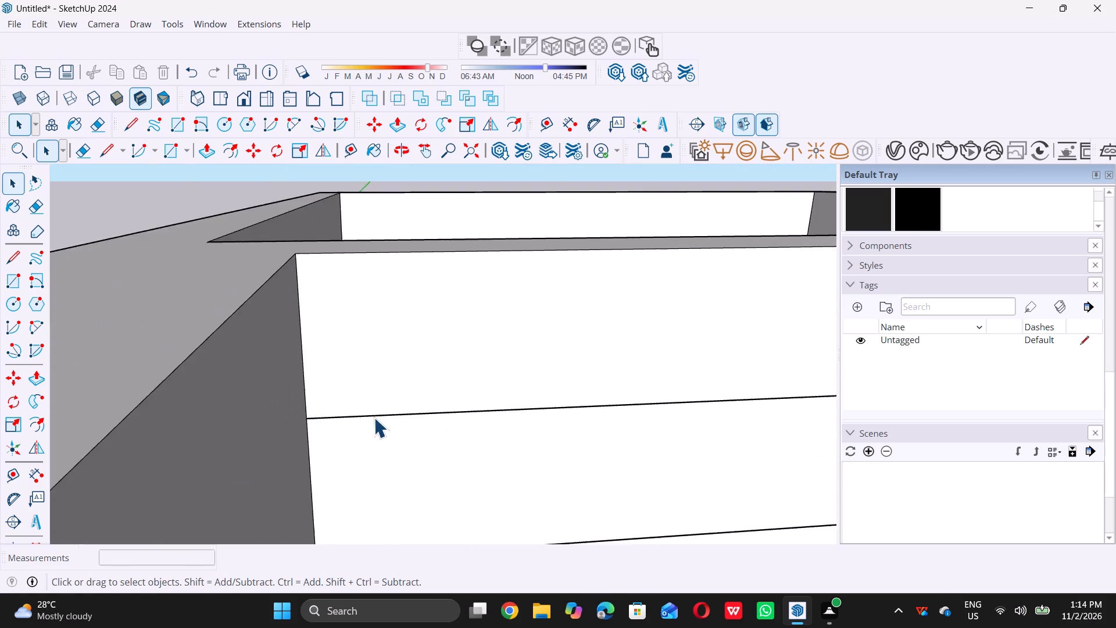
scroll(374, 418, "up", 10)
scroll(289, 432, "up", 5)
scroll(289, 432, "down", 6)
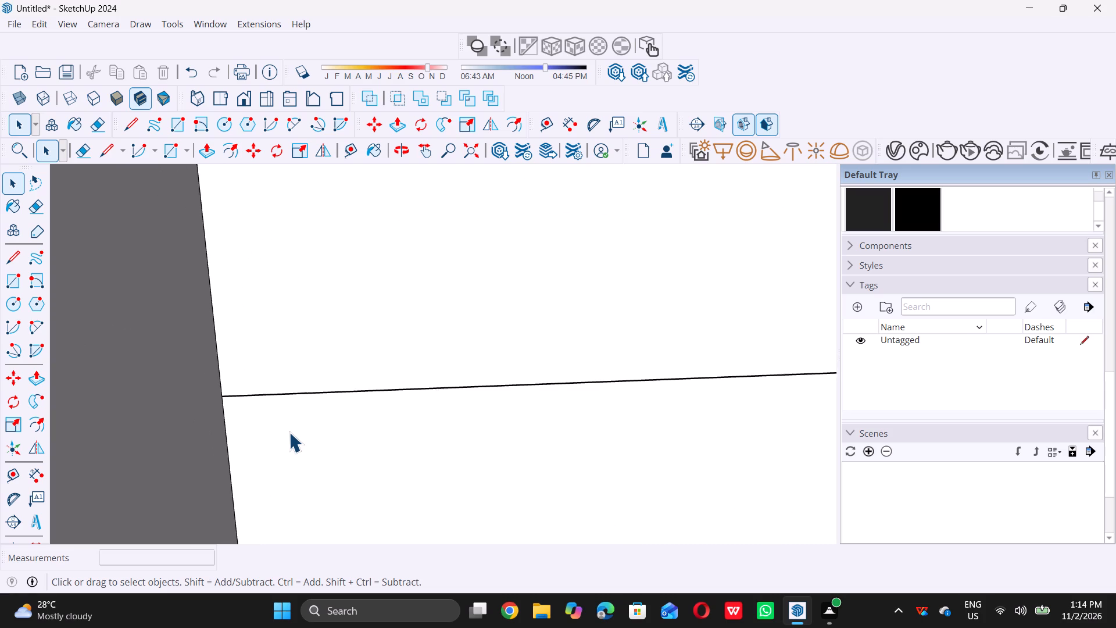
scroll(289, 432, "down", 2)
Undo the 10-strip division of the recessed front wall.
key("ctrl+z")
Copy the recessed front wall's bottom edge 10' up to its top and divide the span into 12 equal strips.
scroll(289, 432, "down", 8)
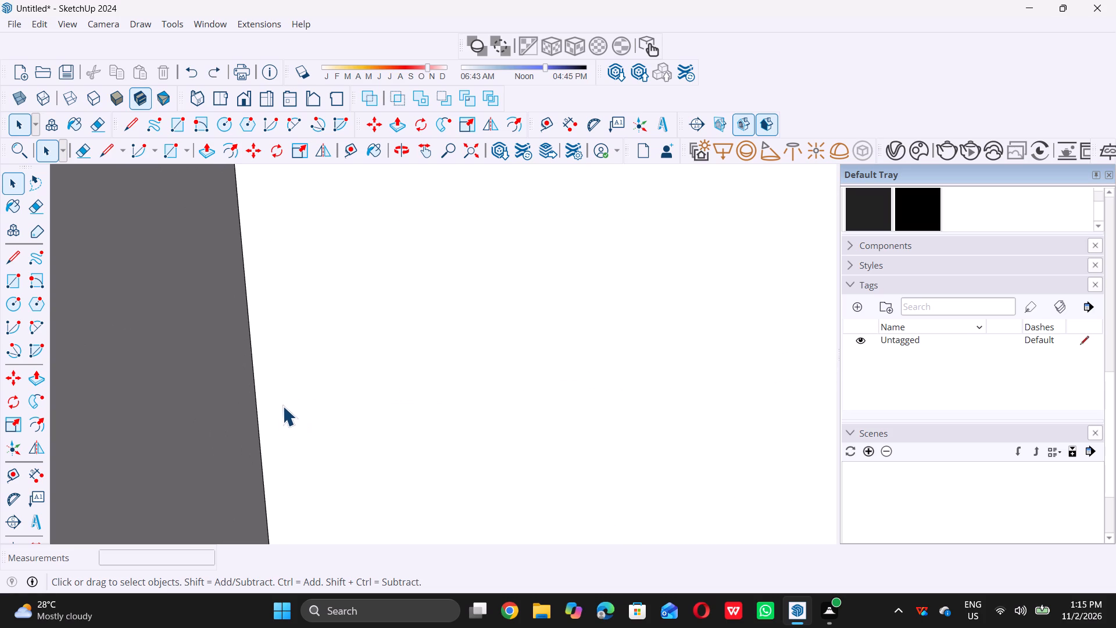
scroll(282, 406, "down", 20)
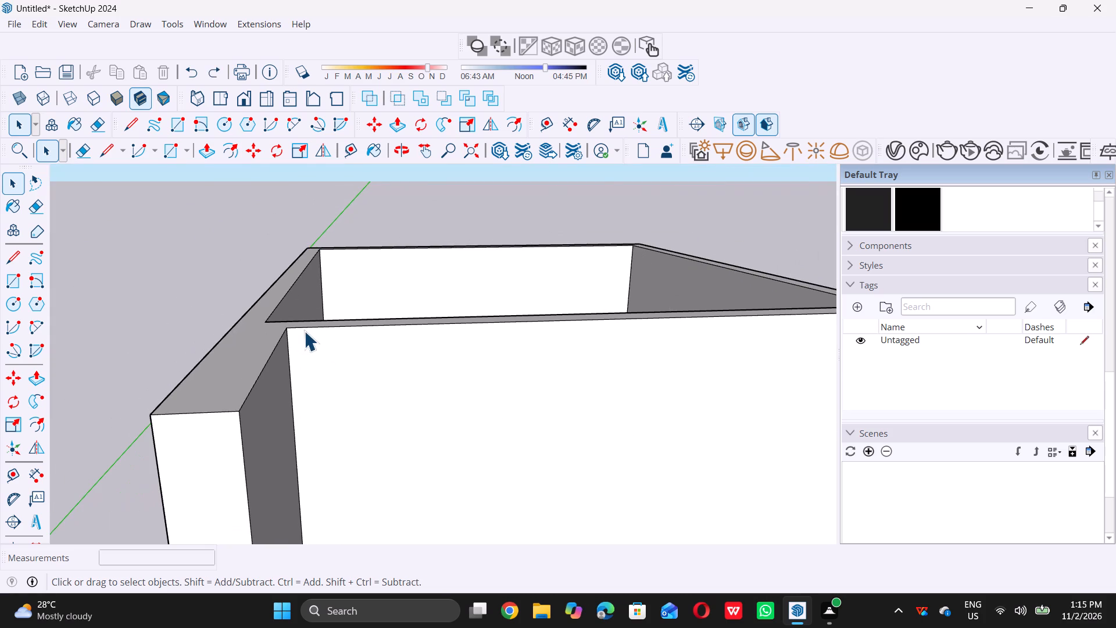
scroll(311, 328, "down", 8)
scroll(349, 493, "up", 3)
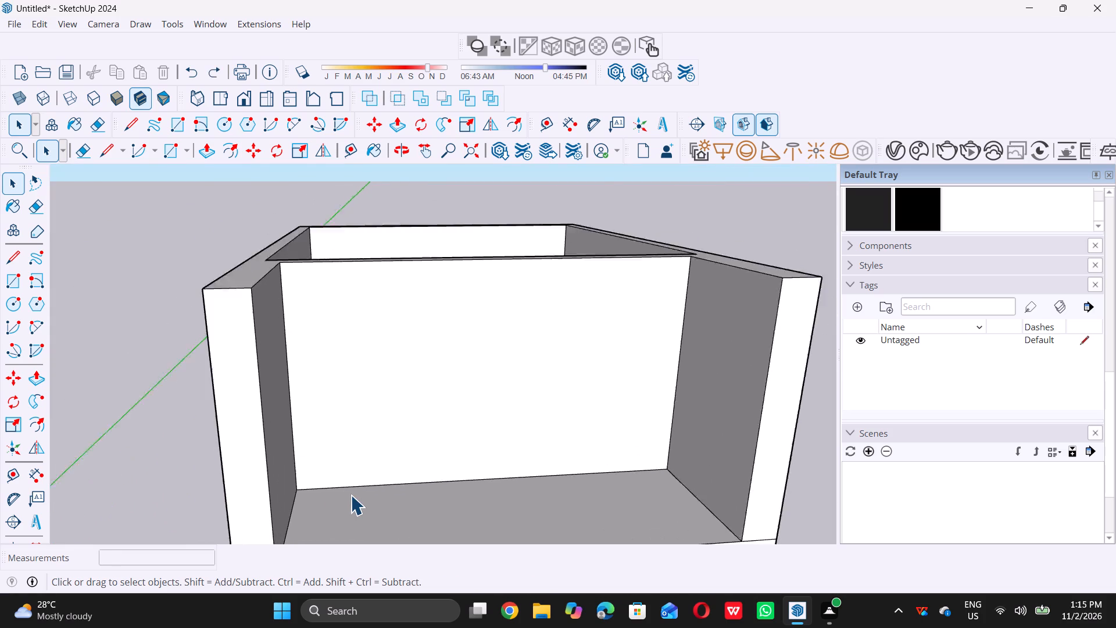
scroll(350, 495, "up", 5)
double_click(360, 482)
scroll(360, 482, "down", 8)
left_click(188, 504)
scroll(398, 476, "up", 3)
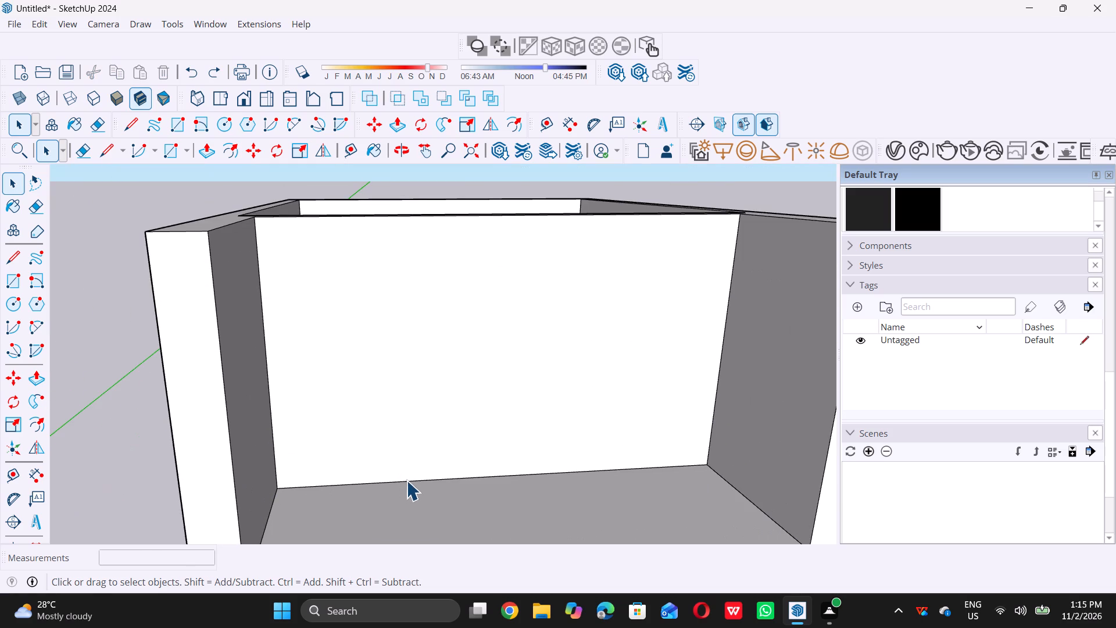
double_click(406, 480)
scroll(406, 480, "down", 6)
double_click(214, 508)
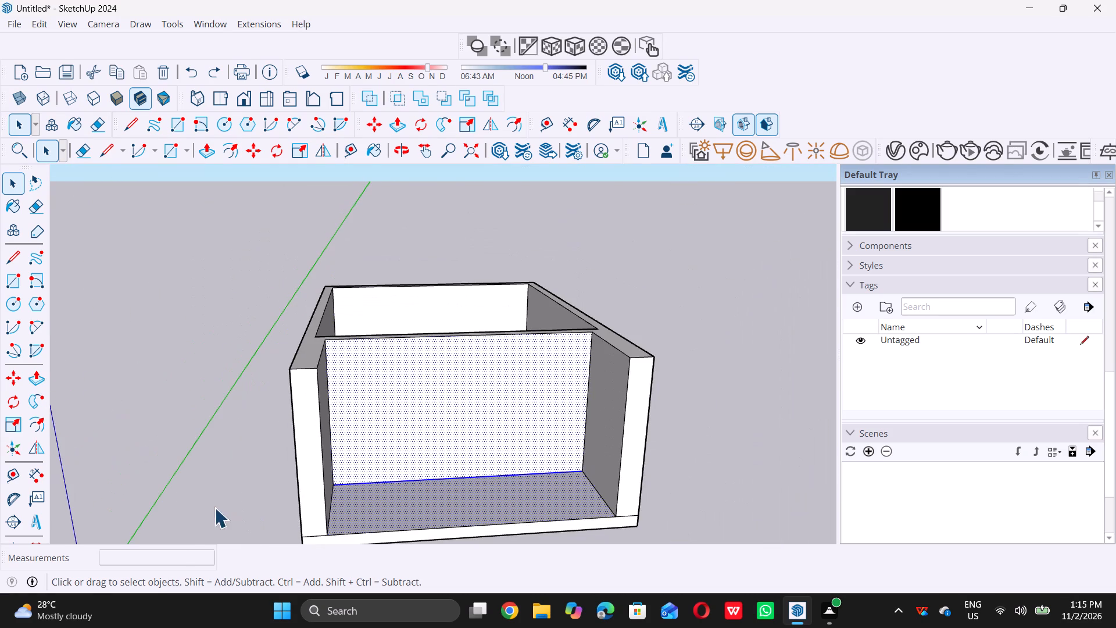
scroll(393, 494, "up", 4)
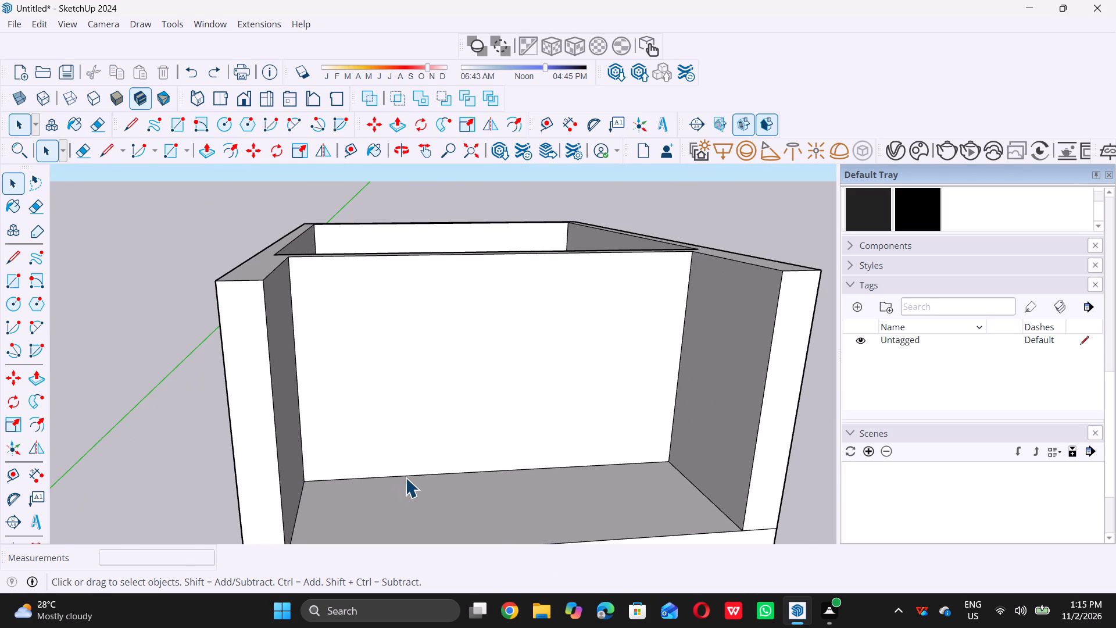
left_click(405, 477)
key("m")
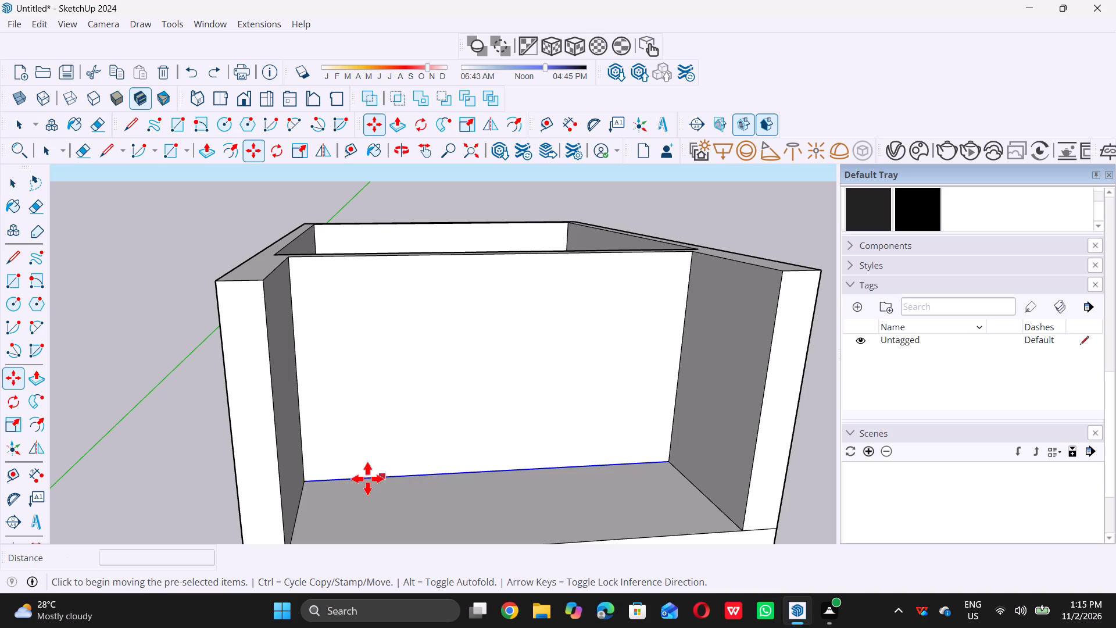
double_click(302, 483)
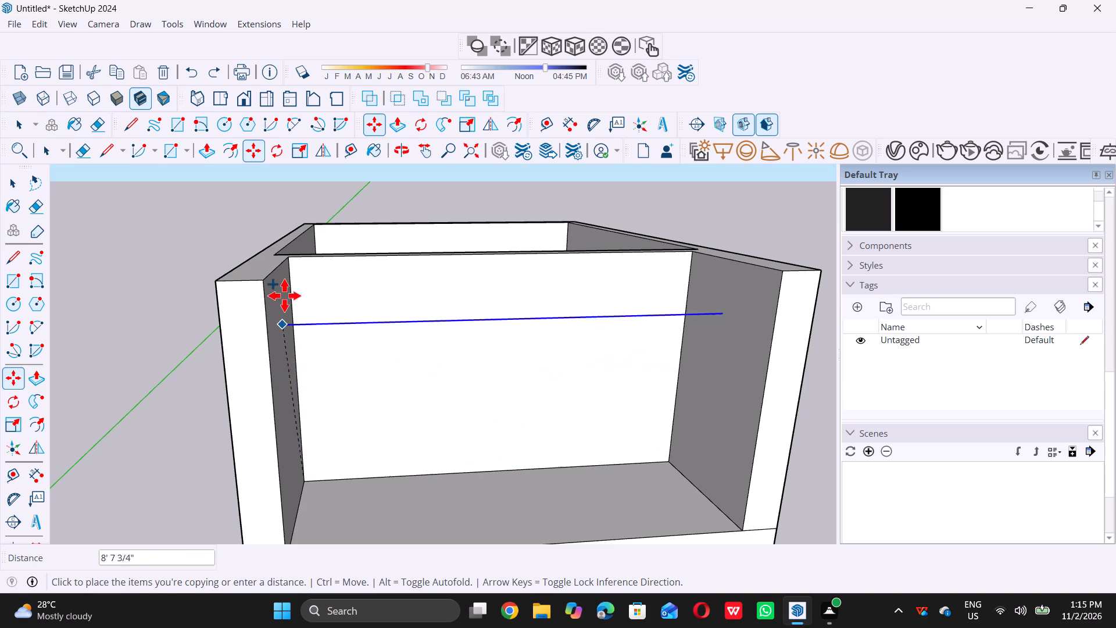
double_click(292, 258)
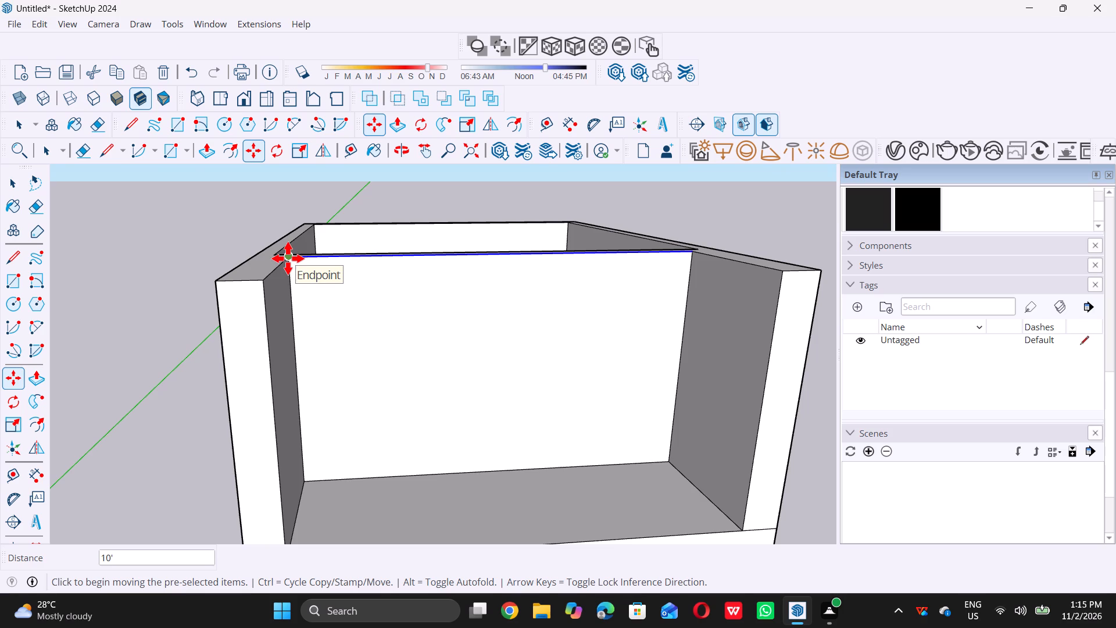
key("slash")
type("12")
key("Return")
key("space")
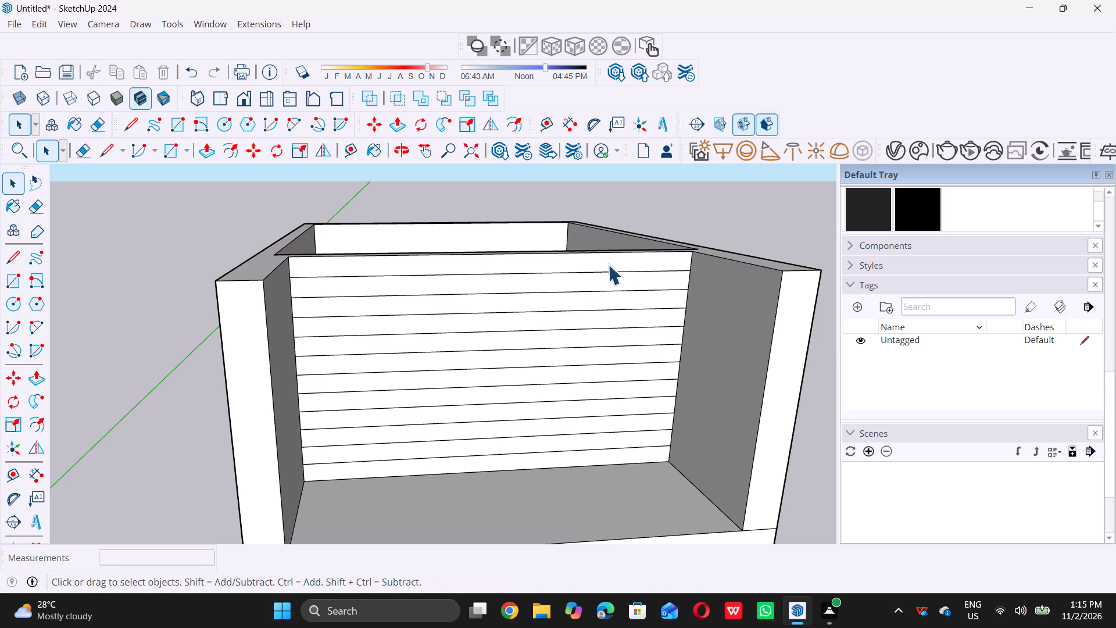
Examine the recessed front wall's new horizontal strips up close near the top and from the front.
scroll(674, 230, "up", 6)
scroll(689, 295, "up", 6)
scroll(561, 292, "down", 14)
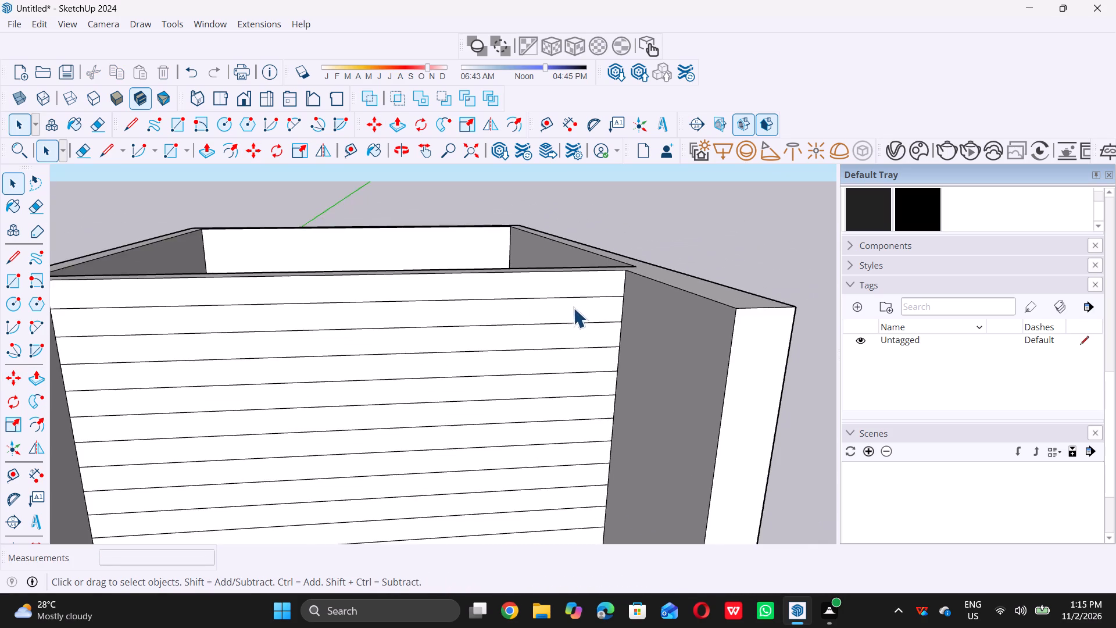
scroll(573, 308, "down", 2)
scroll(487, 404, "down", 4)
middle_click_drag(443, 435, 401, 363)
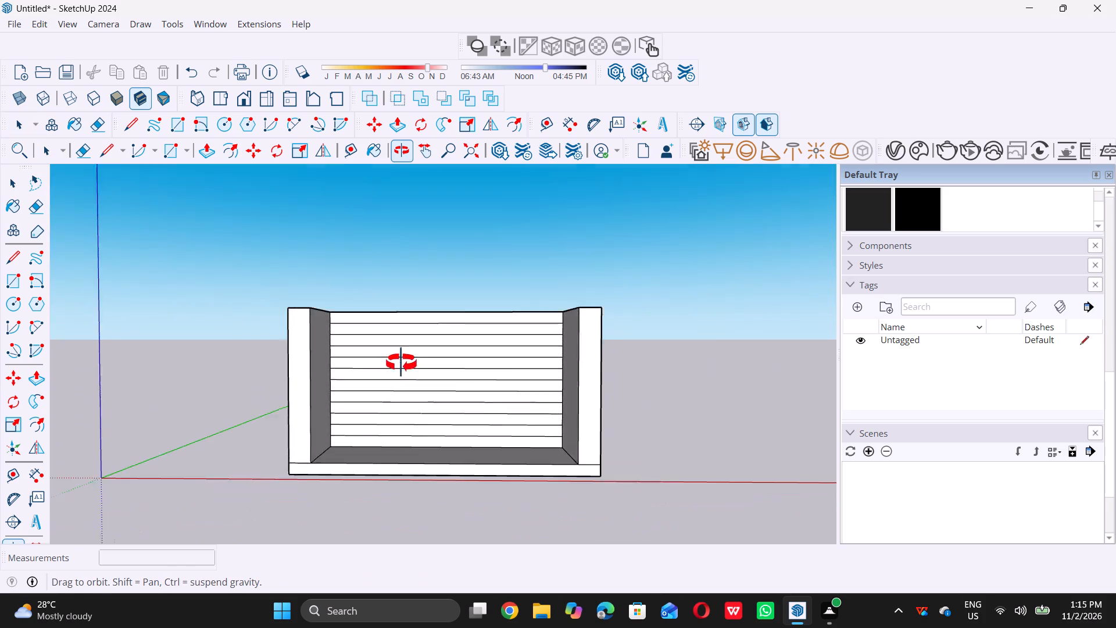
middle_click_drag(401, 363, 401, 362)
middle_click(401, 362)
Place a horizontal guide 0.5" below the first strip line from the top of the recessed front wall.
scroll(382, 349, "up", 5)
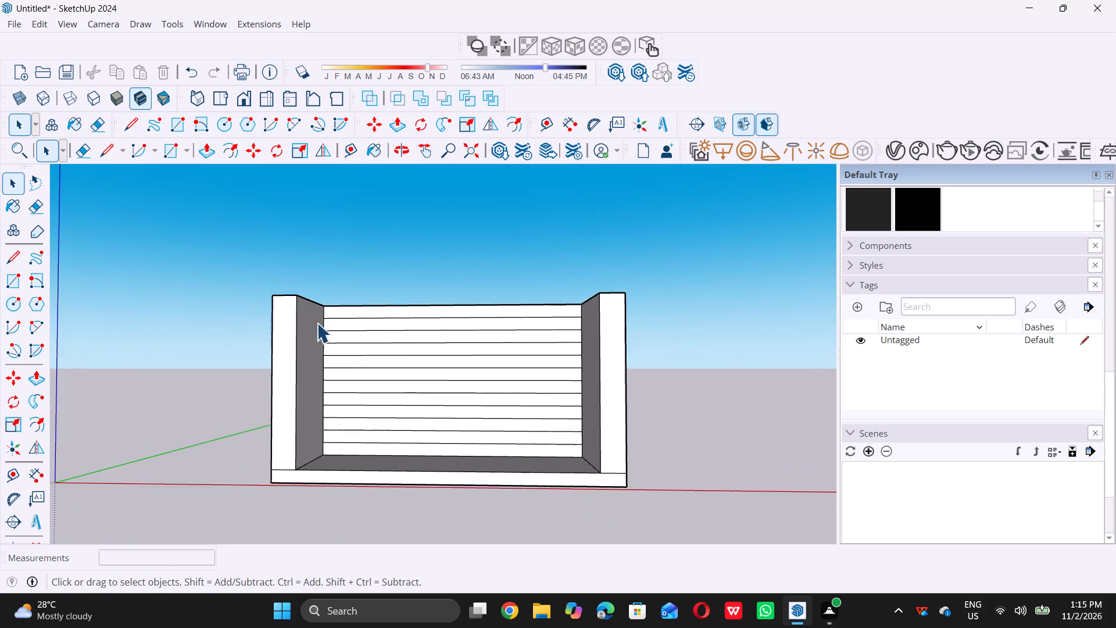
scroll(317, 323, "up", 10)
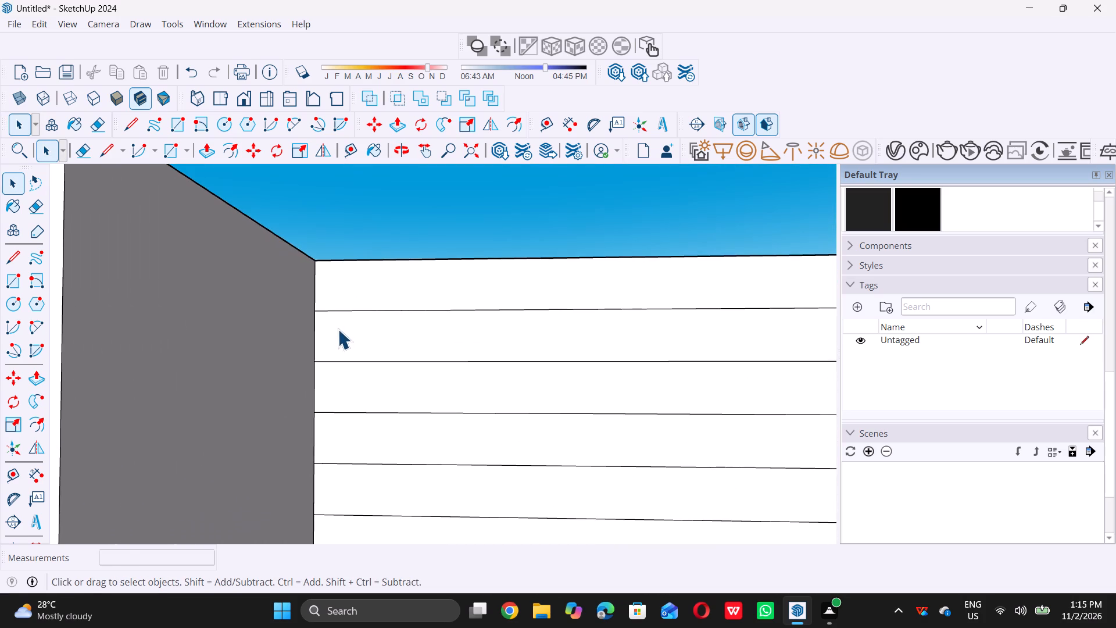
key("t")
double_click(362, 313)
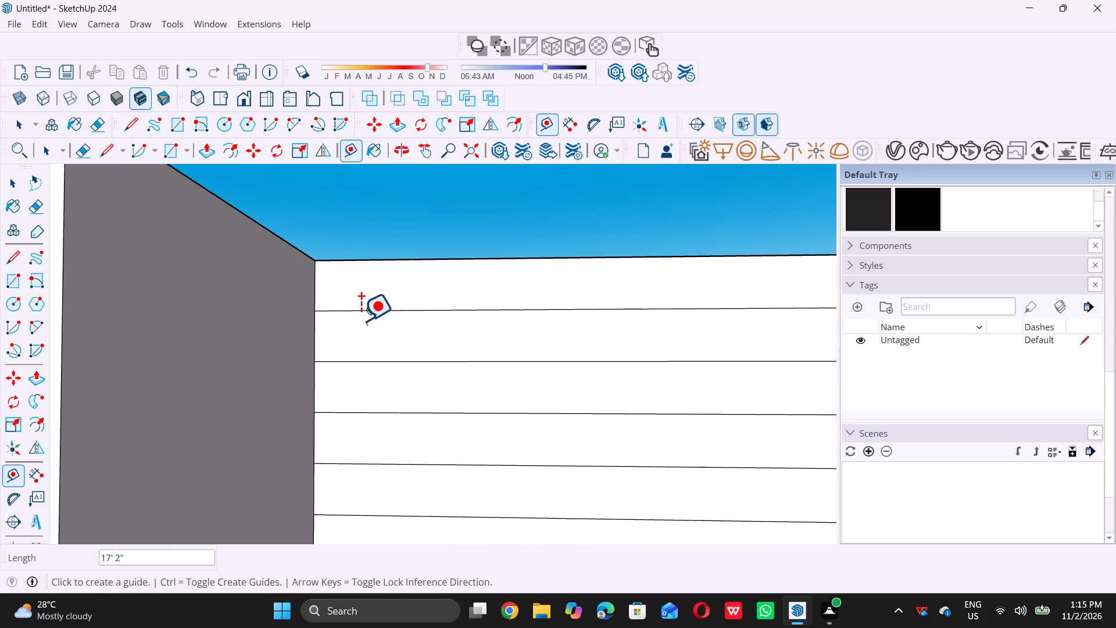
key("space")
key("t")
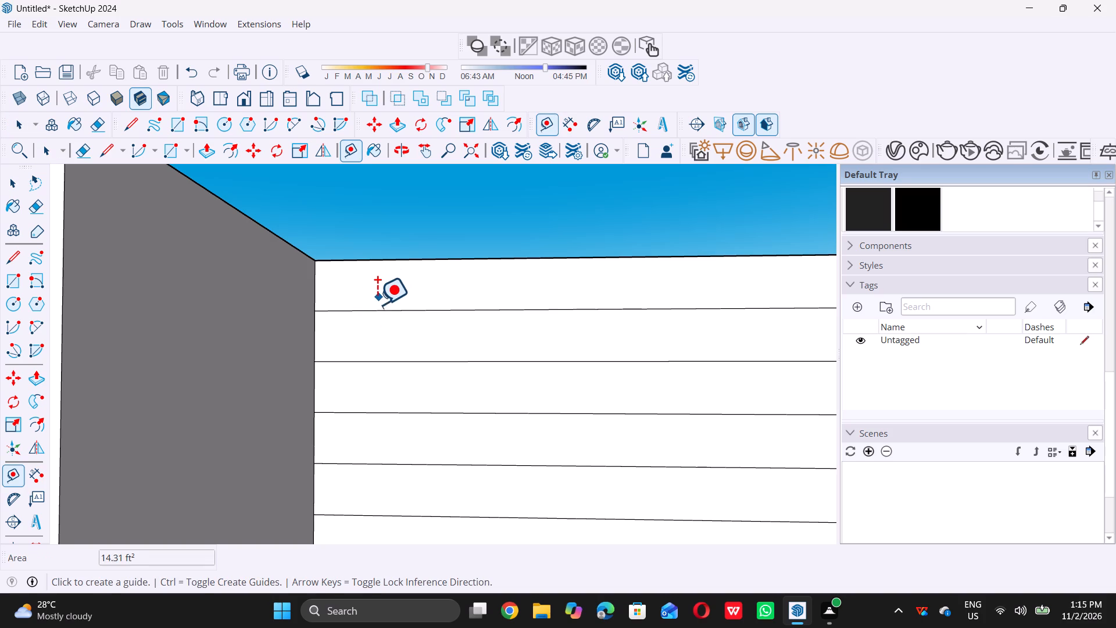
left_click(375, 312)
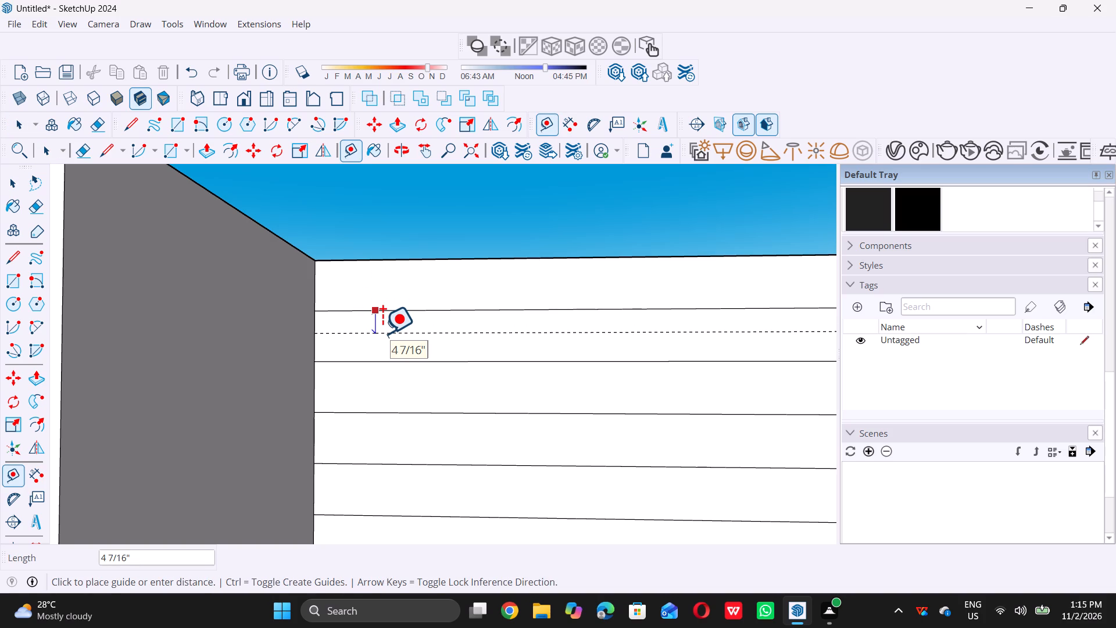
type("0.5")
key("shift+quotedbl")
key("Return")
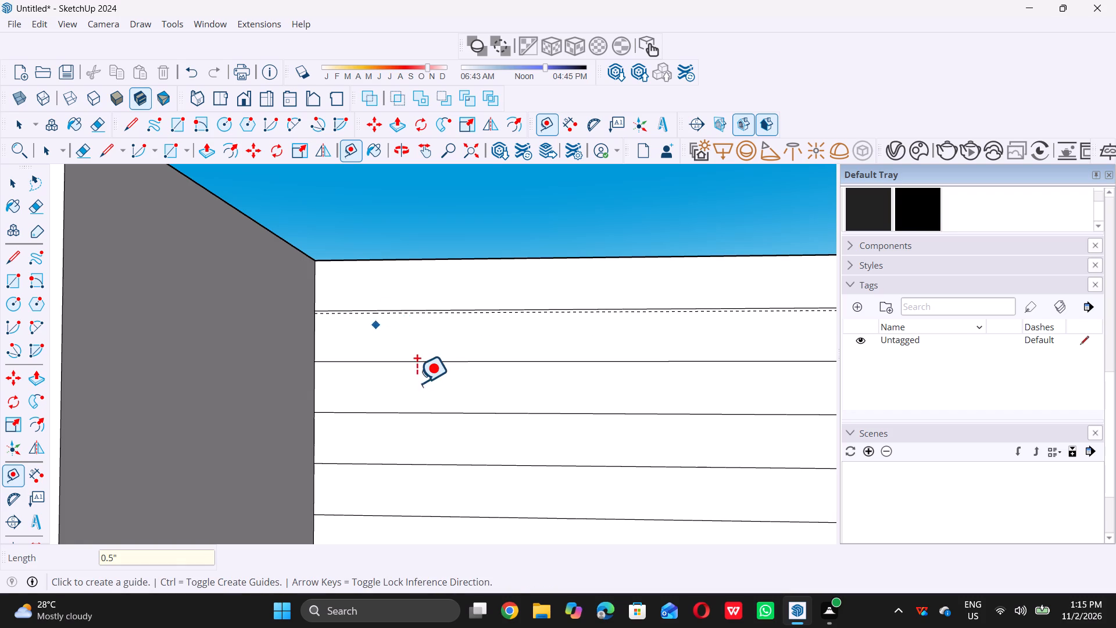
Place a horizontal guide 0.5" below the second strip line from the top of the recessed front wall.
double_click(431, 364)
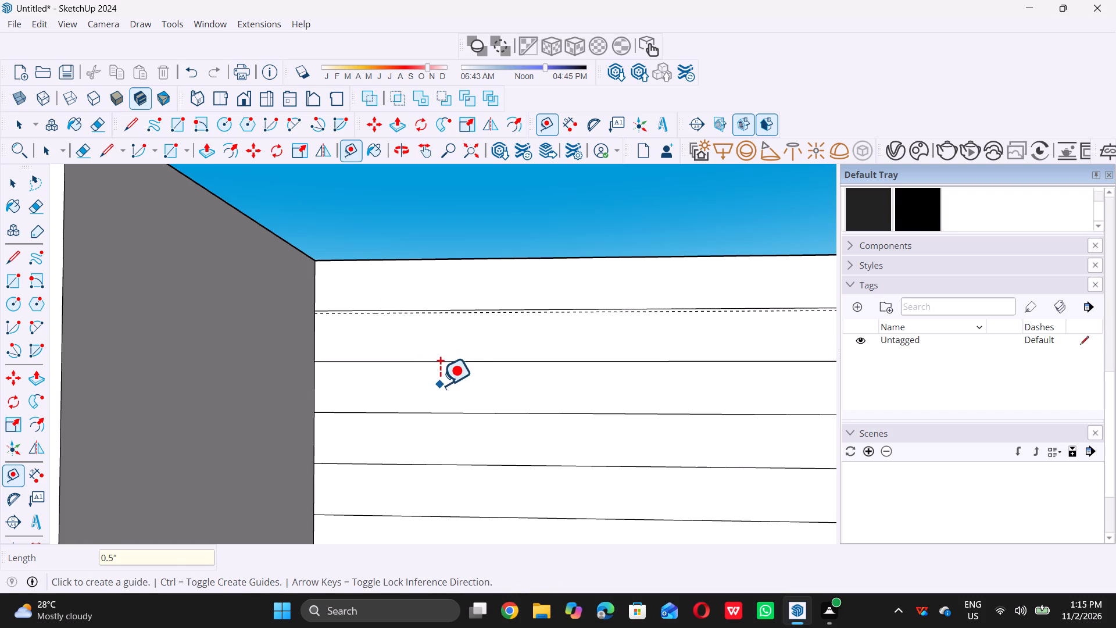
double_click(450, 362)
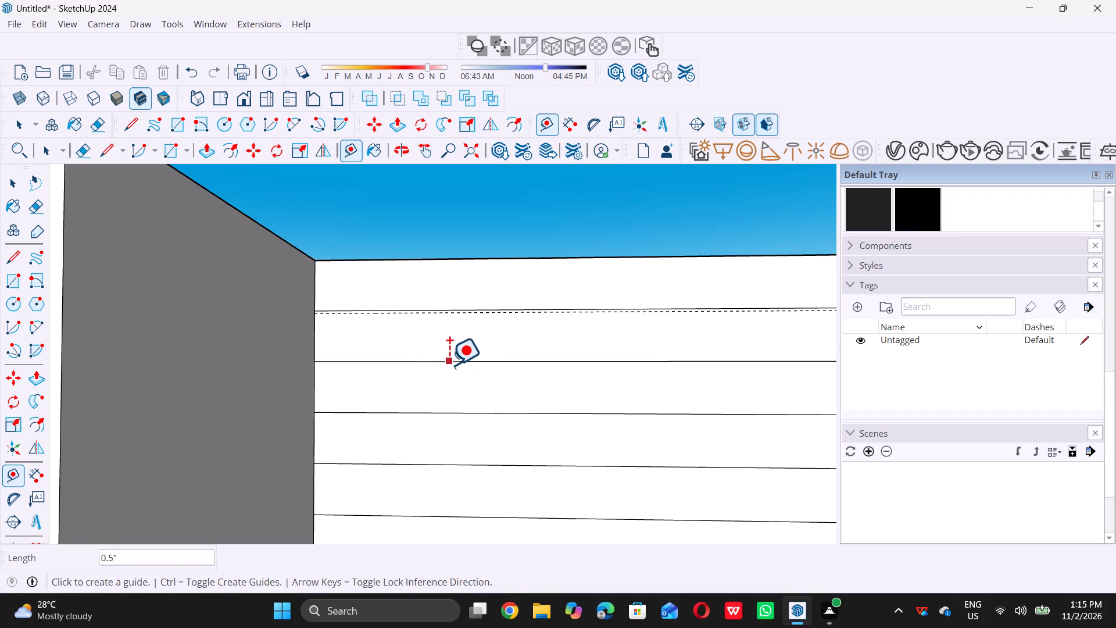
double_click(449, 365)
left_click(445, 363)
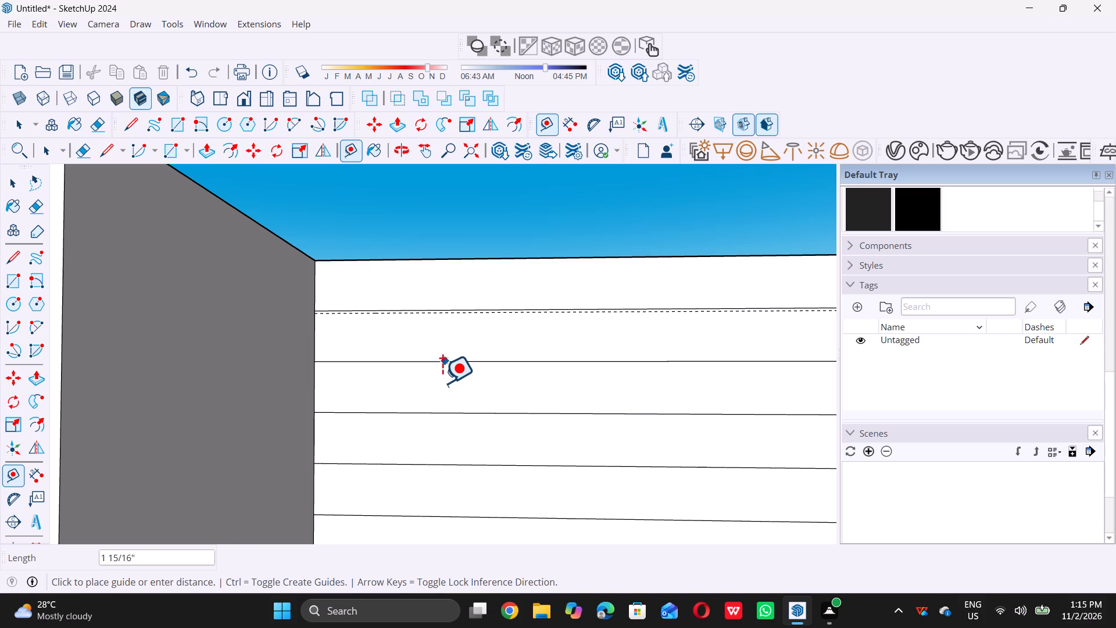
type("0.5")
key("shift+quotedbl")
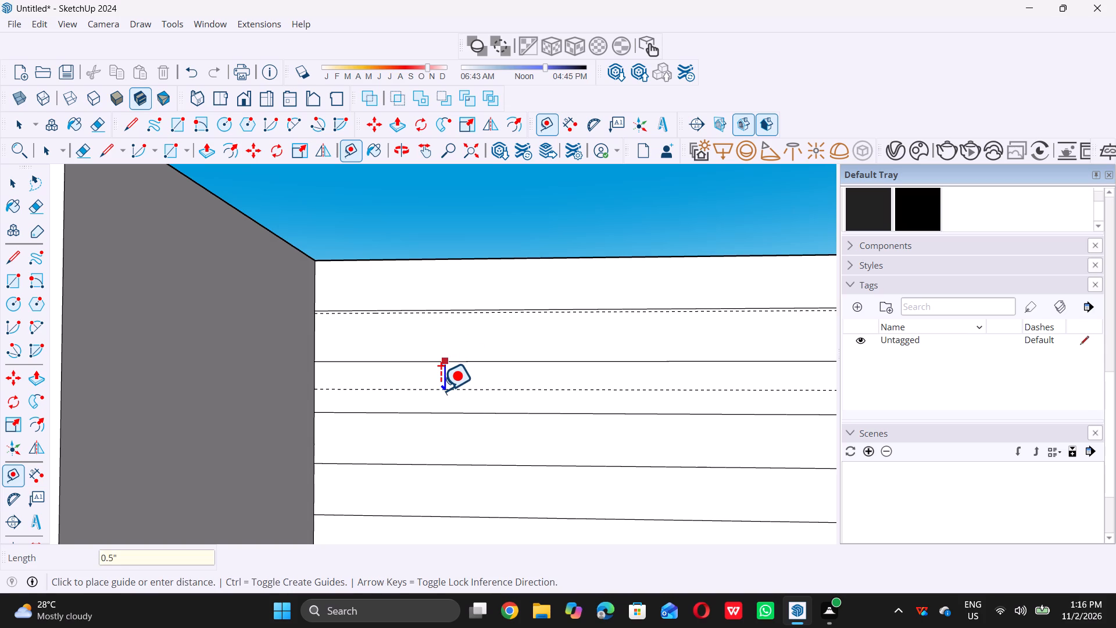
key("Return")
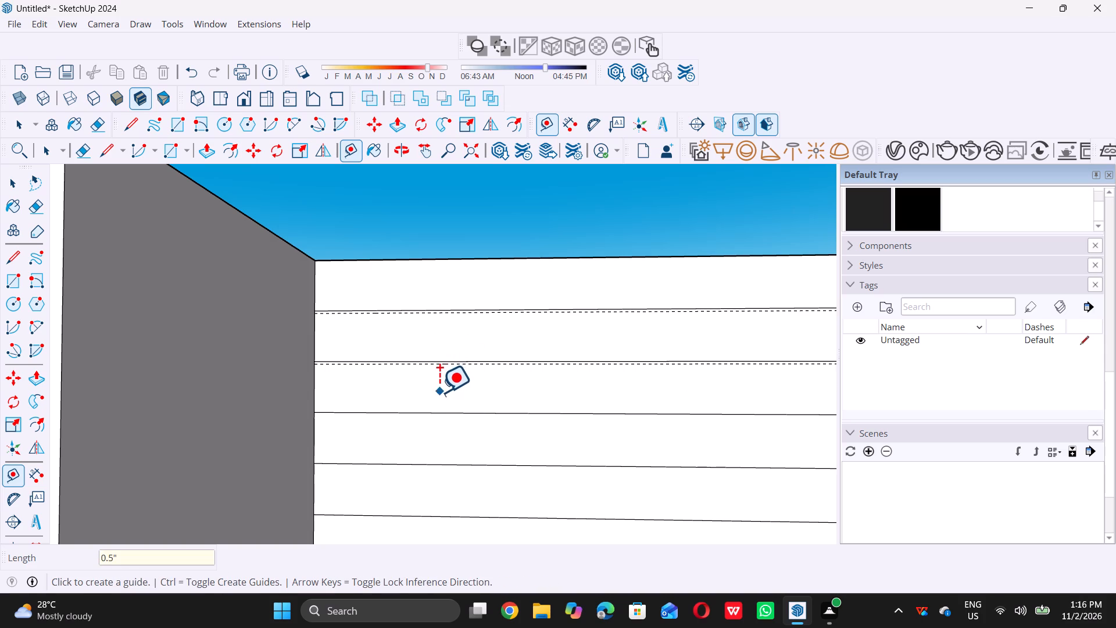
Place a horizontal guide 0.5" below the third strip line from the top of the recessed front wall.
double_click(430, 412)
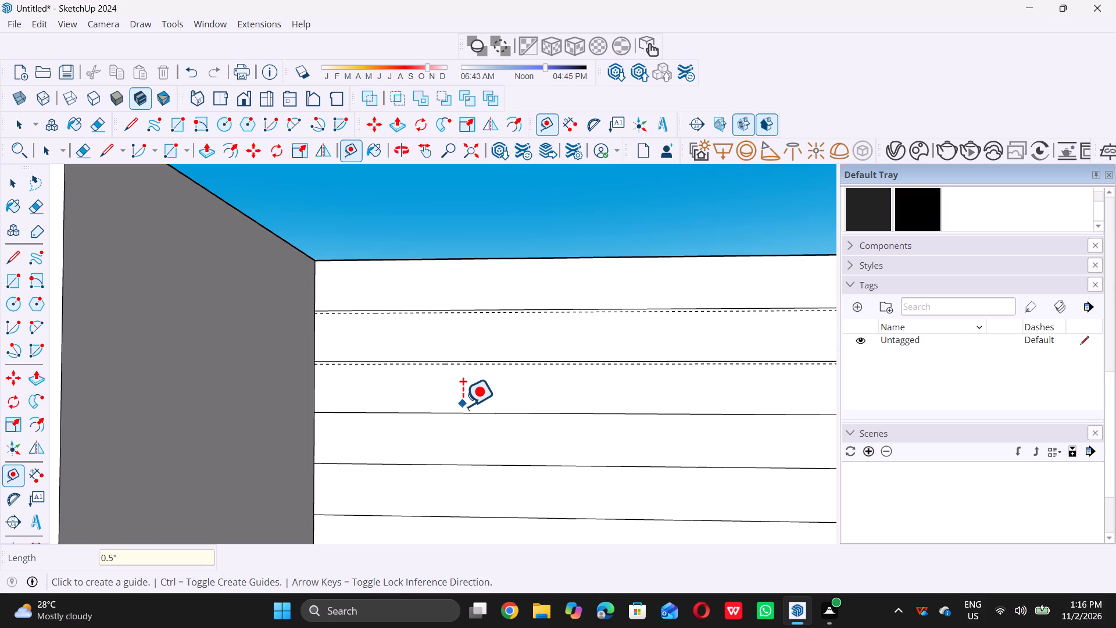
double_click(460, 411)
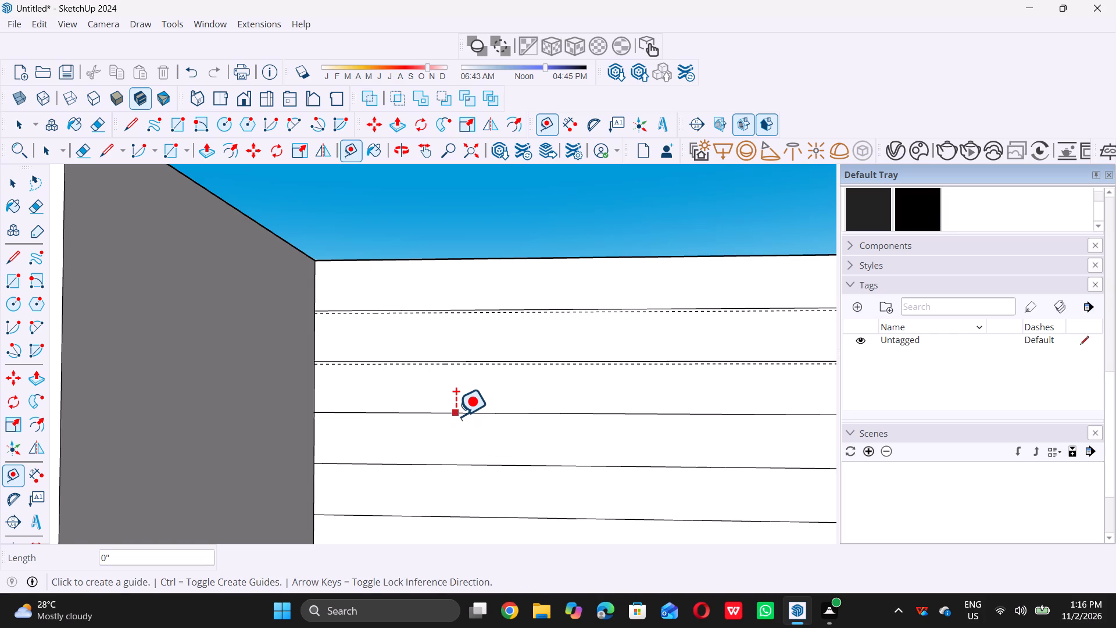
double_click(456, 416)
key("space")
key("t")
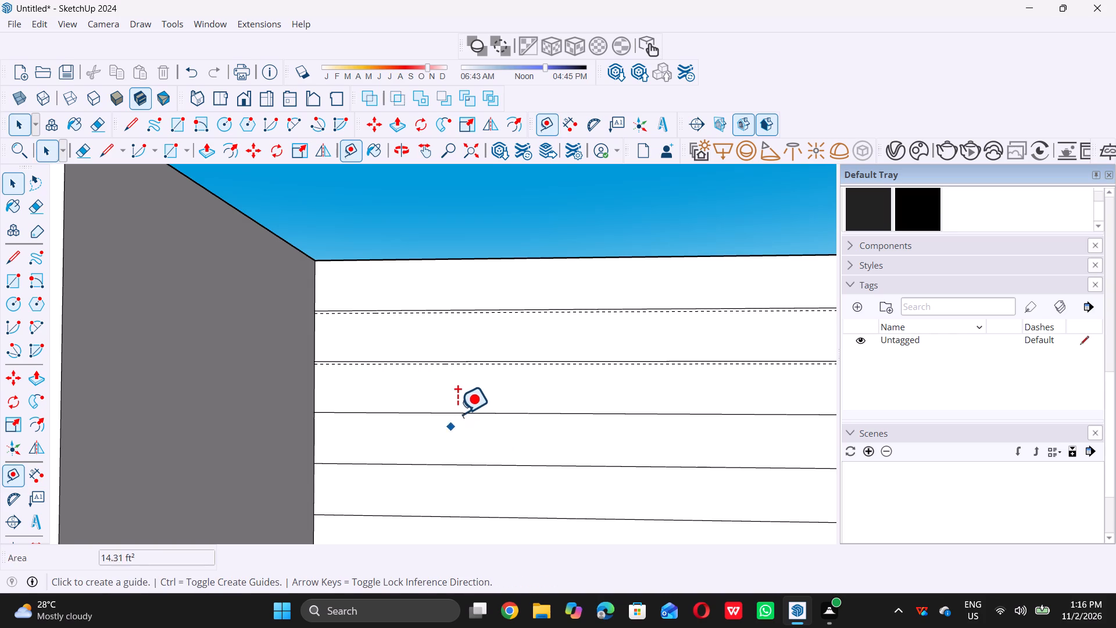
double_click(460, 410)
scroll(464, 420, "up", 4)
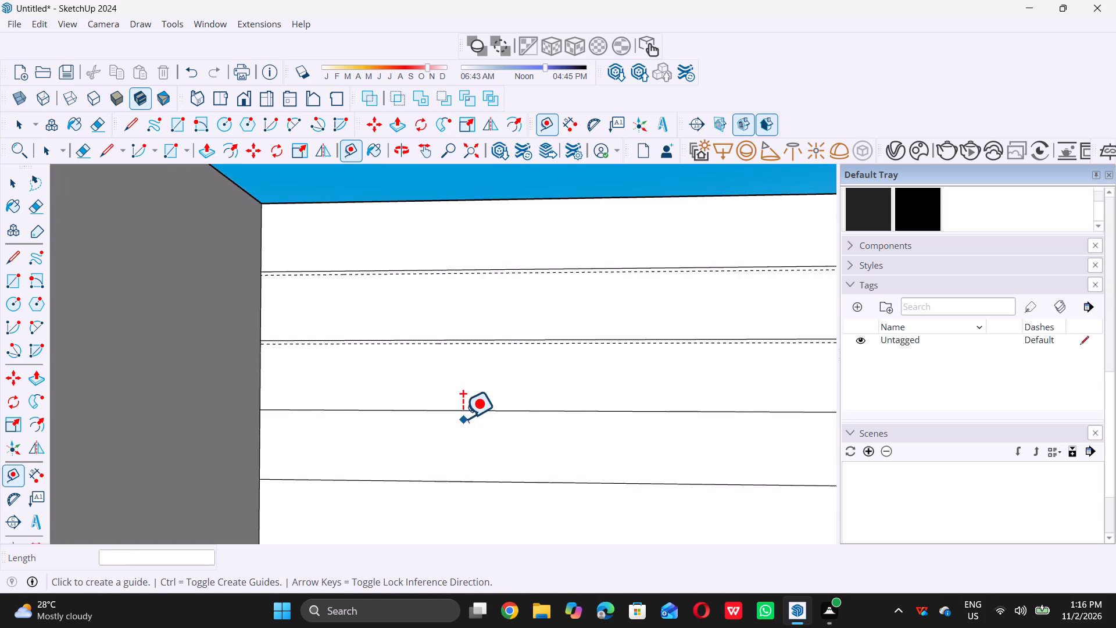
triple_click(463, 413)
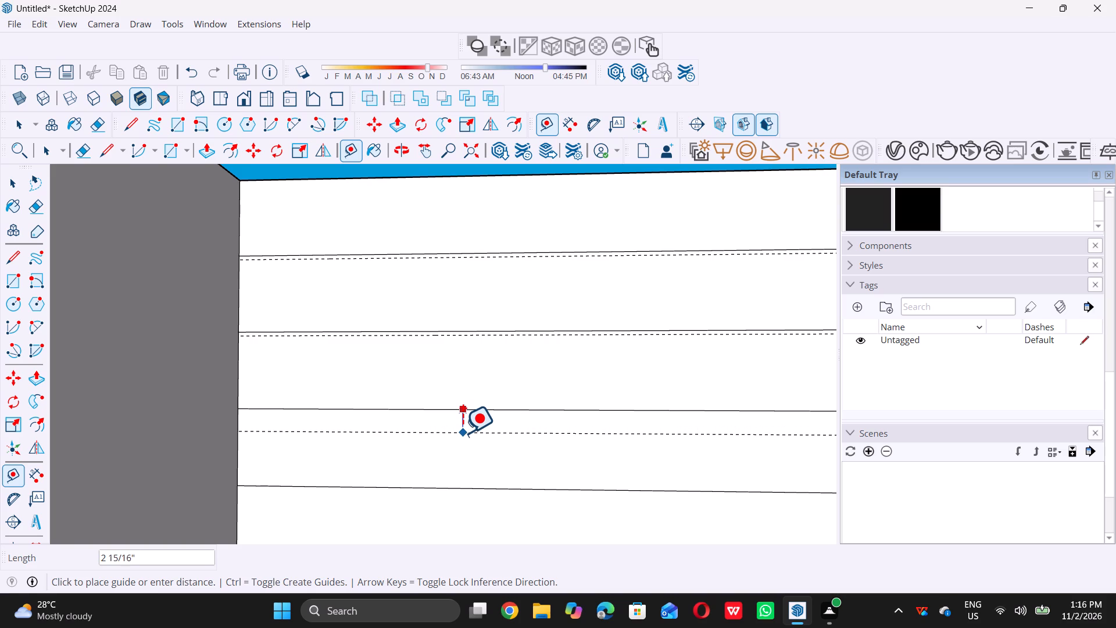
type("0.5")
key("shift+quotedbl")
key("Return")
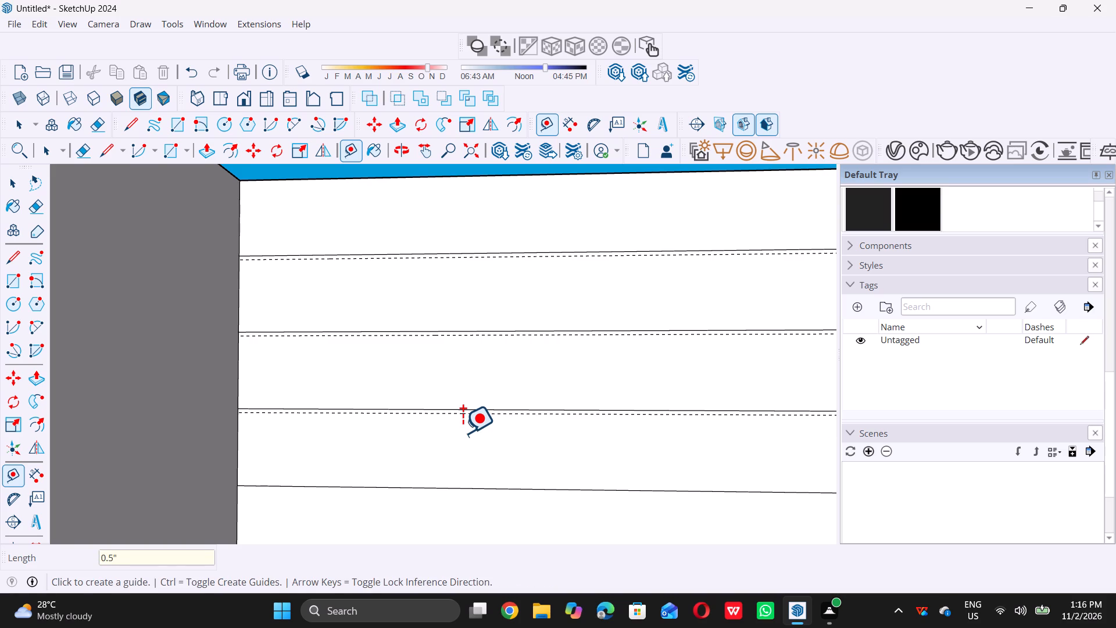
Place a horizontal guide 0.5" below the fourth strip line from the top of the recessed front wall.
left_click(448, 490)
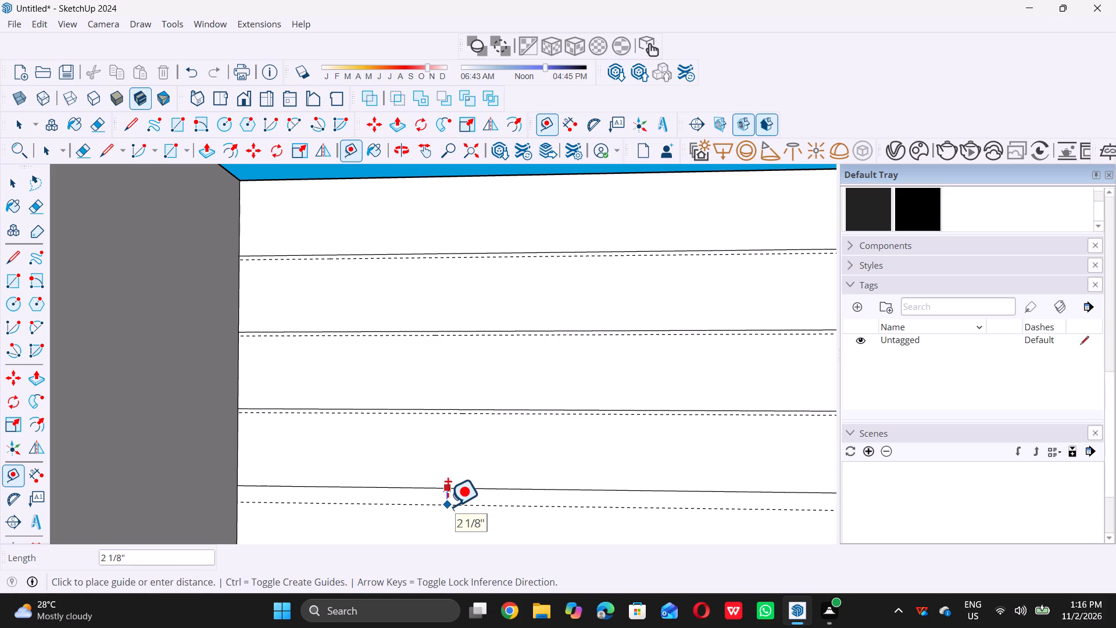
type("0.5")
key("shift+quotedbl")
key("Return")
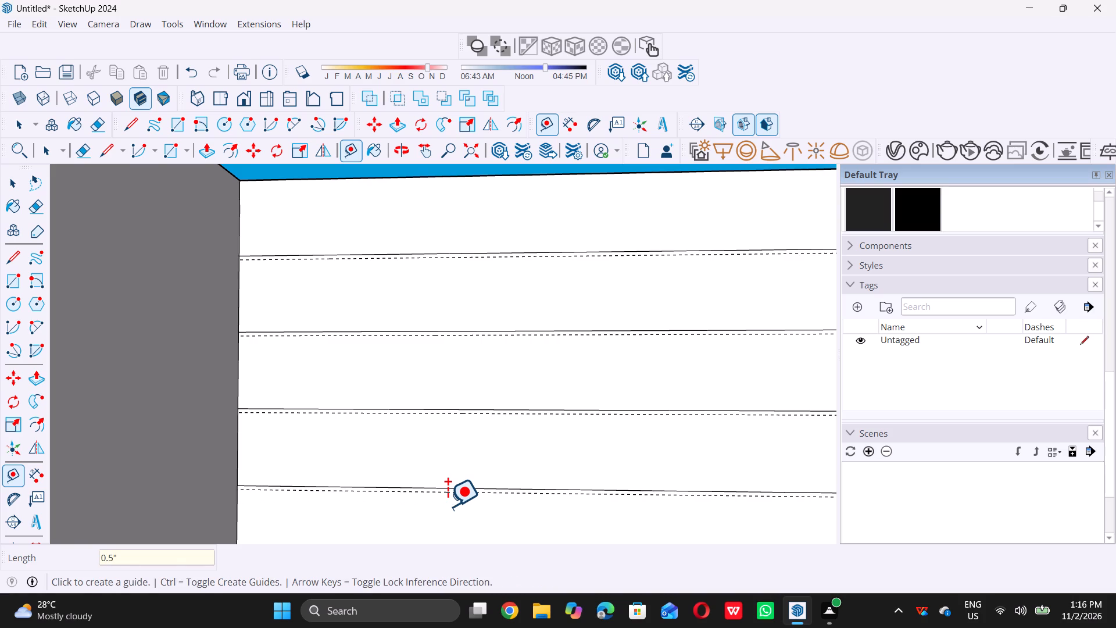
Place a horizontal guide 0.5" below the fifth strip line from the top of the recessed front wall.
scroll(439, 454, "down", 13)
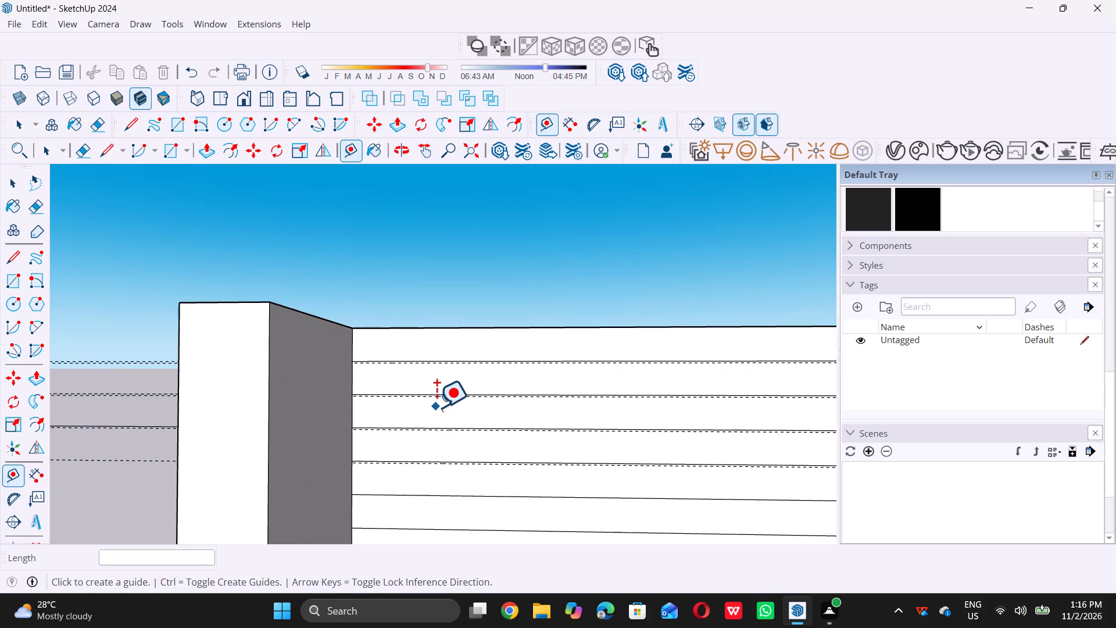
scroll(437, 407, "down", 5)
scroll(476, 483, "up", 10)
scroll(443, 419, "up", 4)
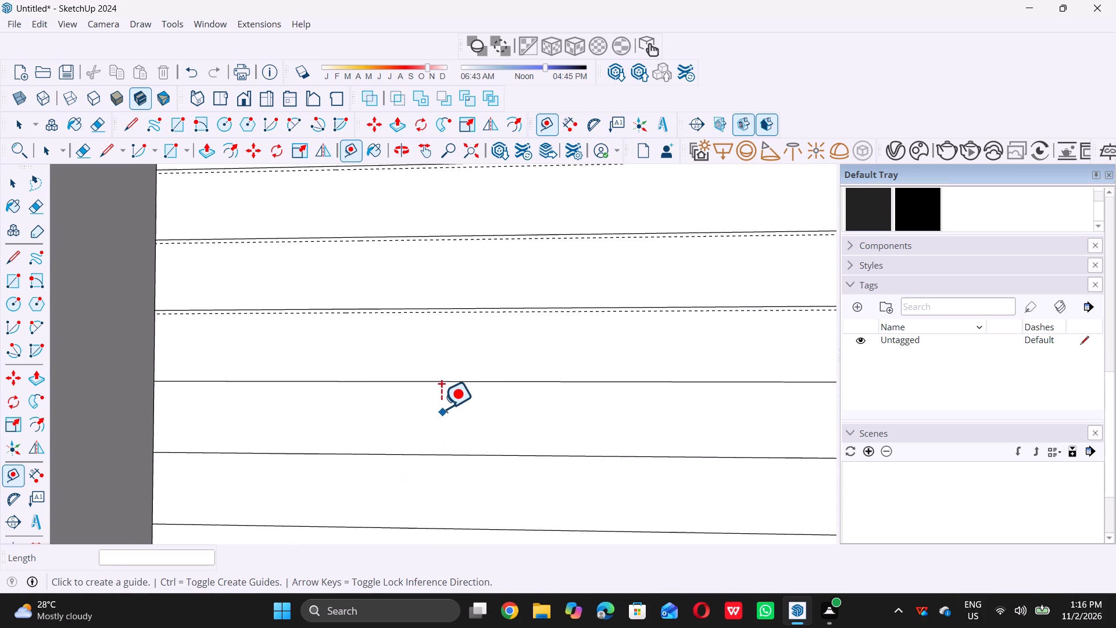
left_click(476, 384)
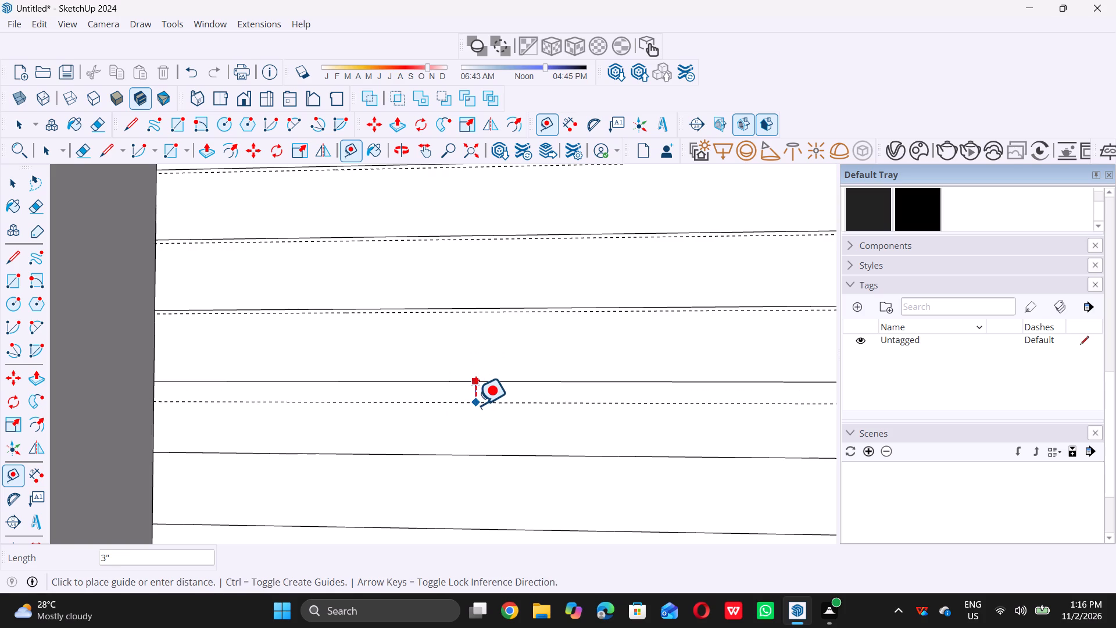
type("0.5")
key("shift+quotedbl")
key("Return")
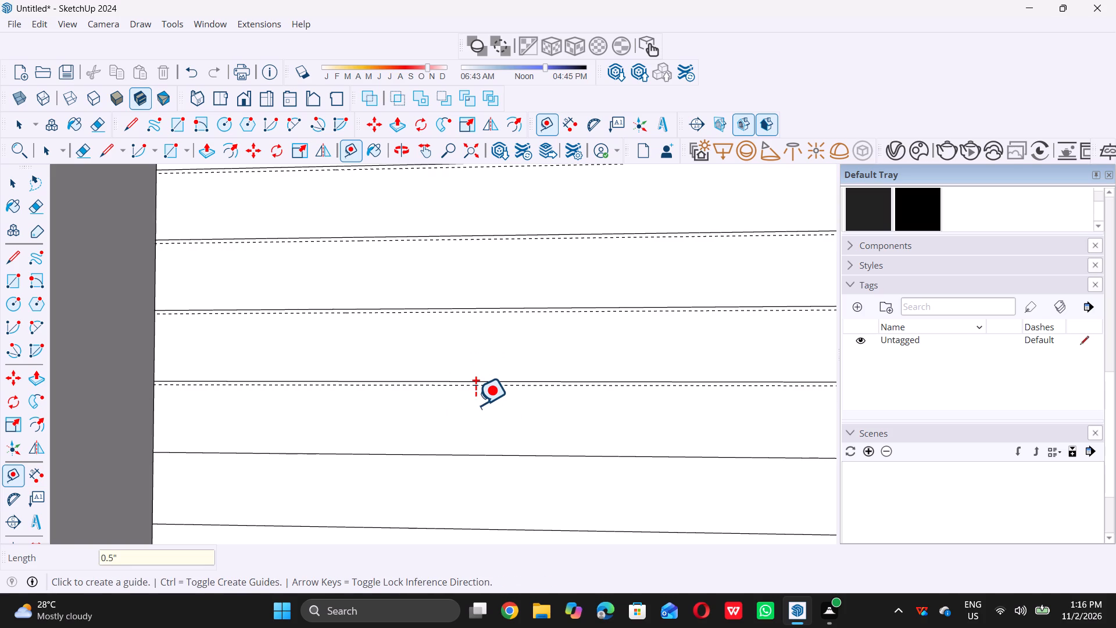
Place a horizontal guide 0.5" below the sixth strip line from the top of the recessed front wall.
scroll(472, 422, "down", 12)
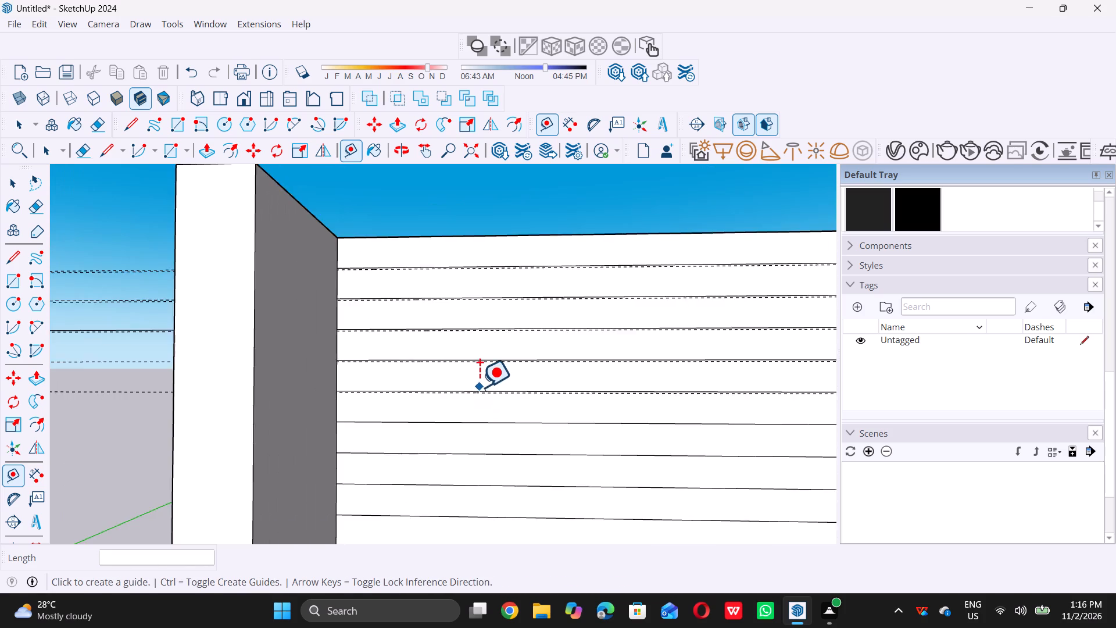
scroll(480, 387, "down", 7)
scroll(489, 457, "up", 6)
scroll(488, 380, "up", 2)
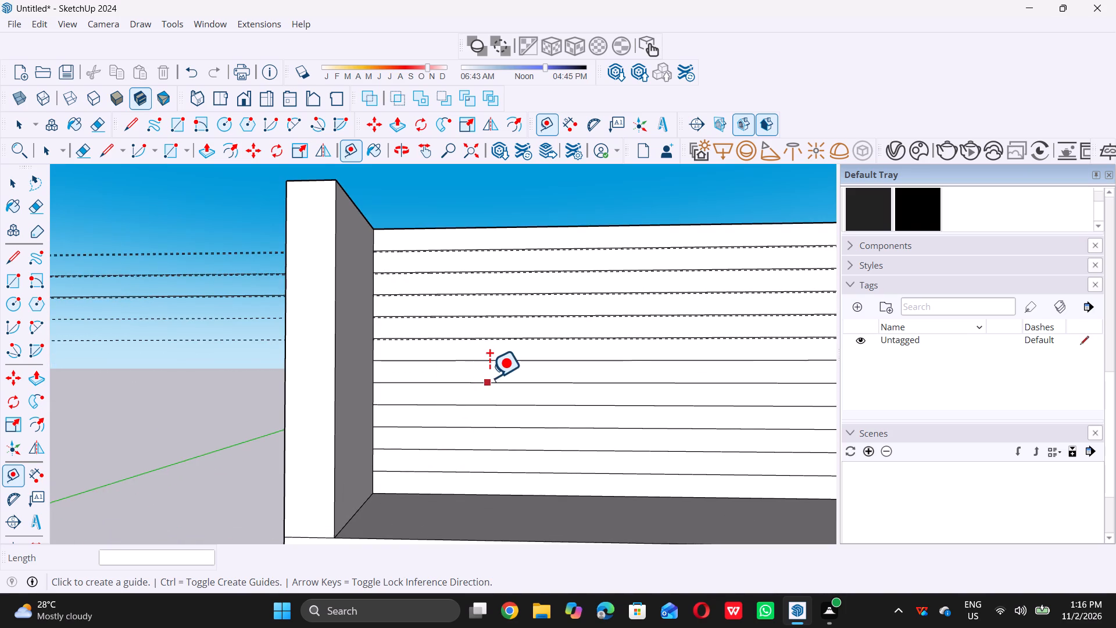
scroll(489, 377, "up", 8)
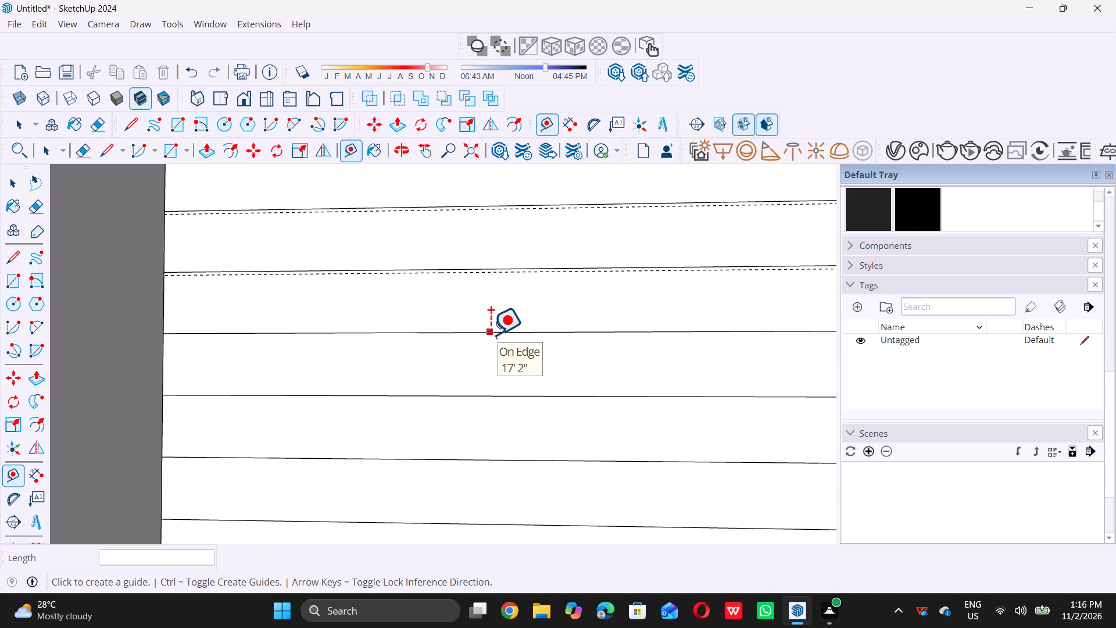
left_click(491, 334)
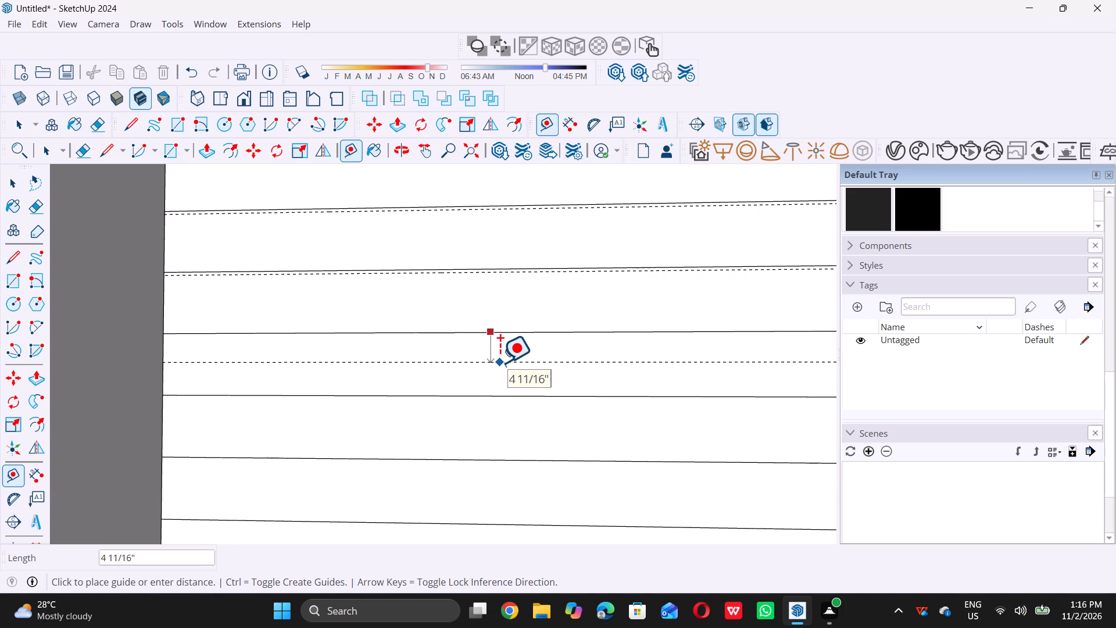
type("0.5")
key("shift+quotedbl")
key("Return")
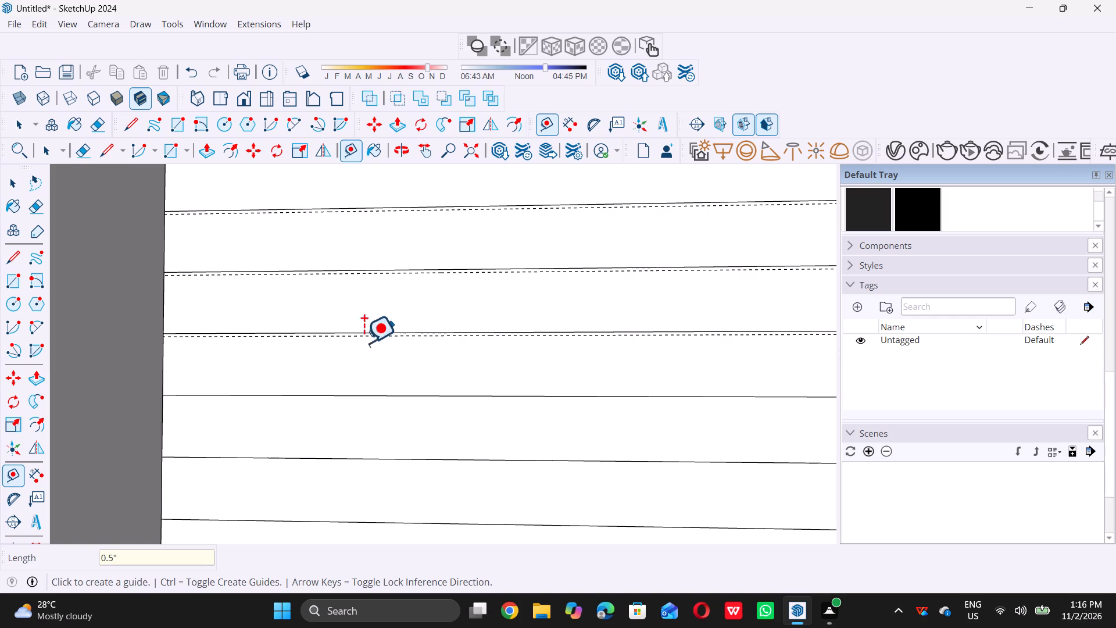
Place a horizontal guide 0.5" below the seventh strip line from the top of the recessed front wall.
triple_click(428, 399)
double_click(428, 399)
type("0.5")
key("shift+quotedbl")
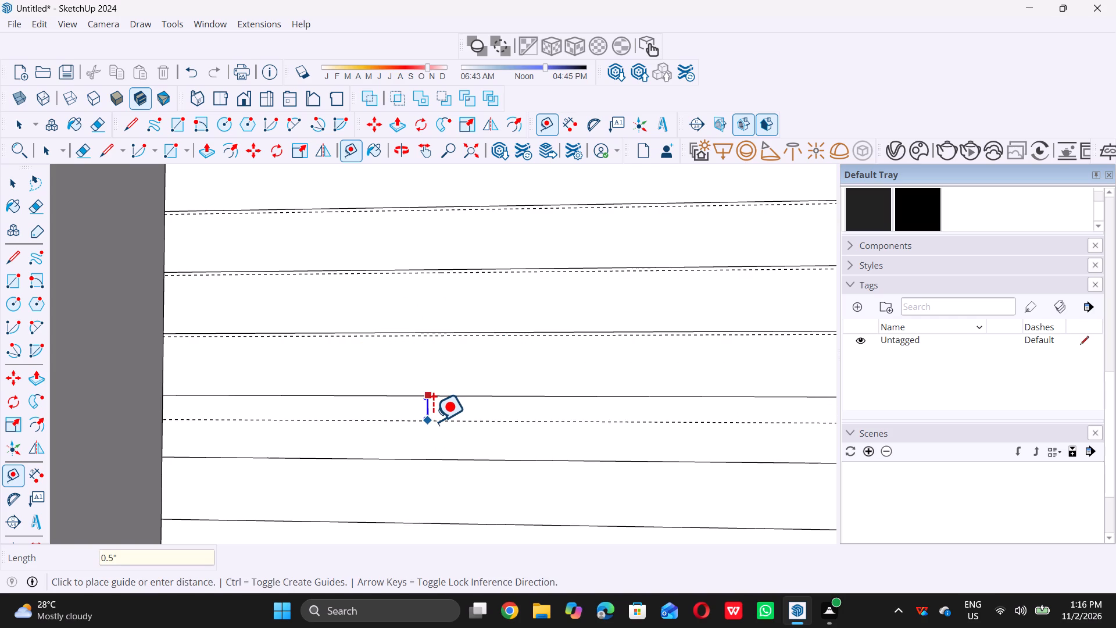
key("Return")
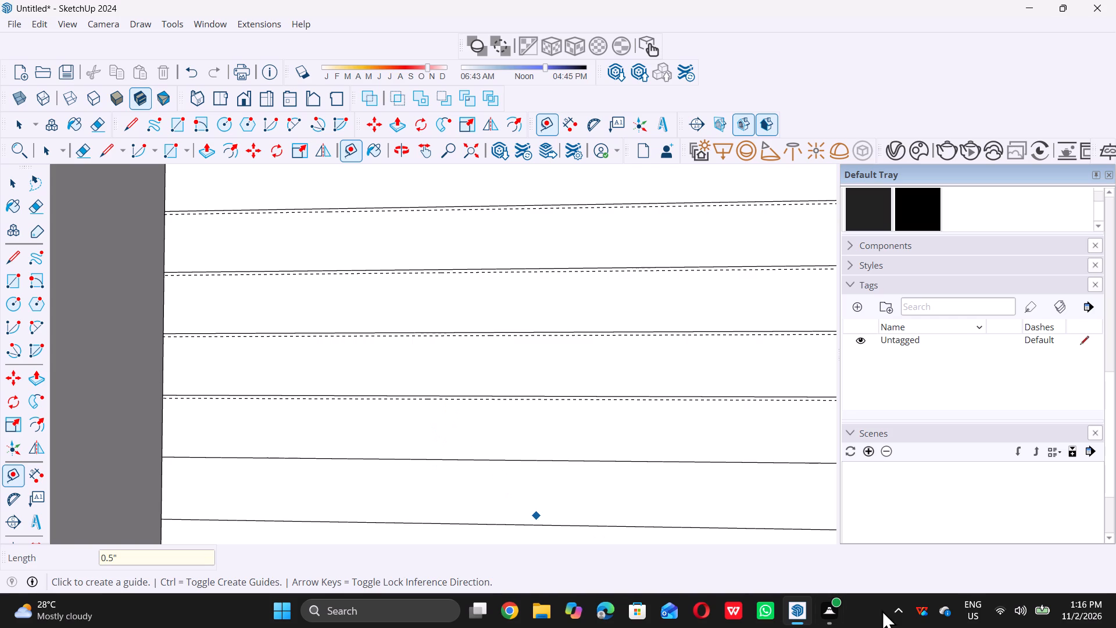
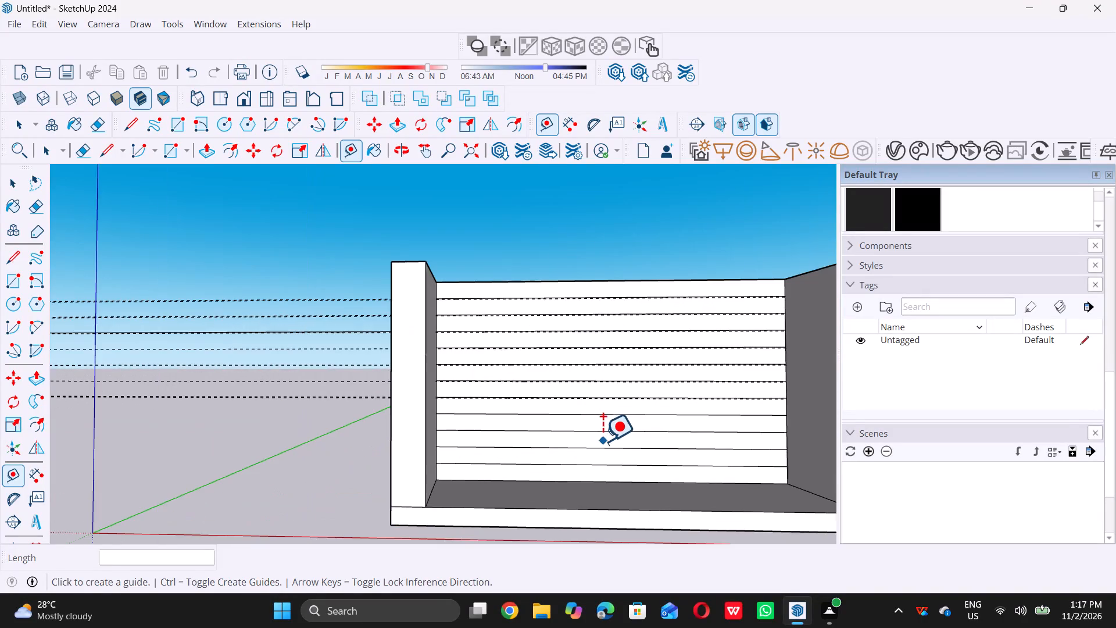
Place a horizontal guide 0.5" below the eighth strip line from the top of the recessed front wall.
scroll(603, 441, "up", 12)
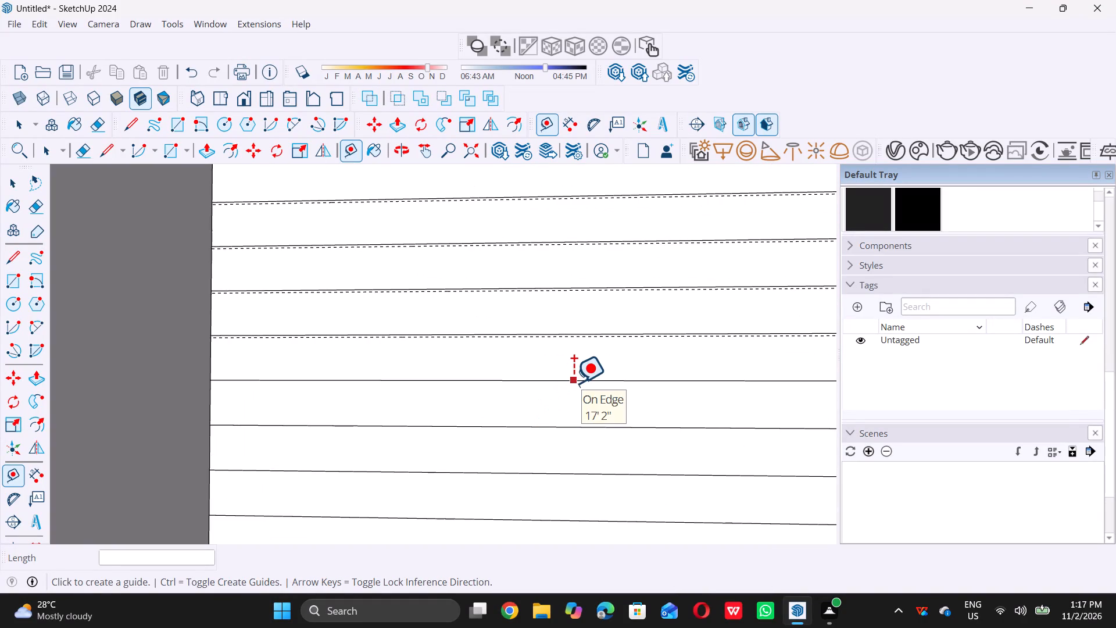
double_click(574, 381)
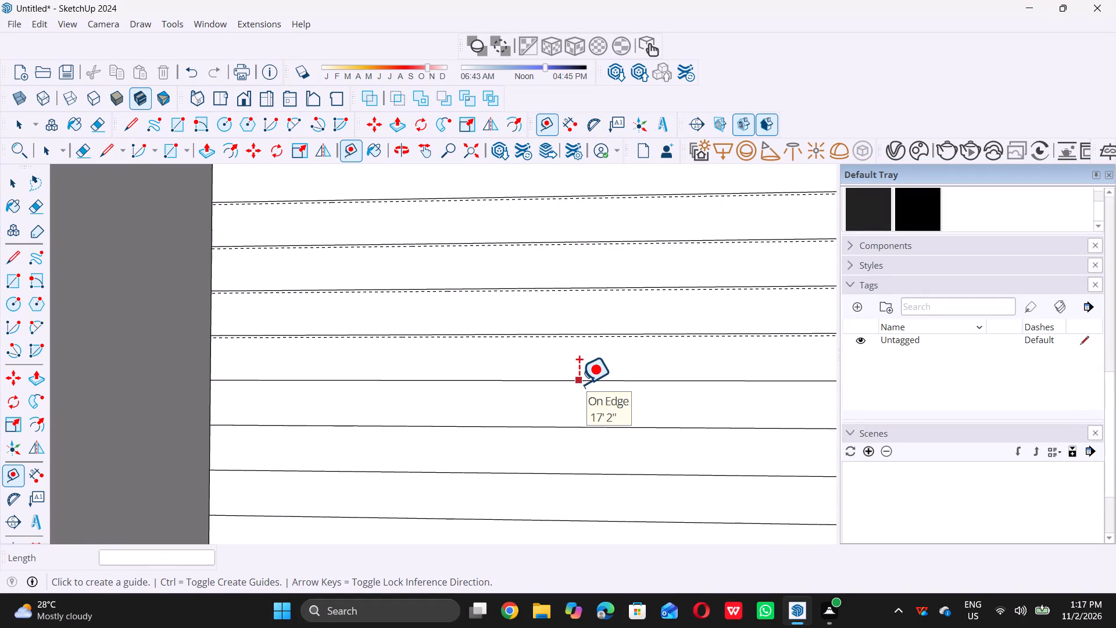
double_click(579, 383)
double_click(584, 382)
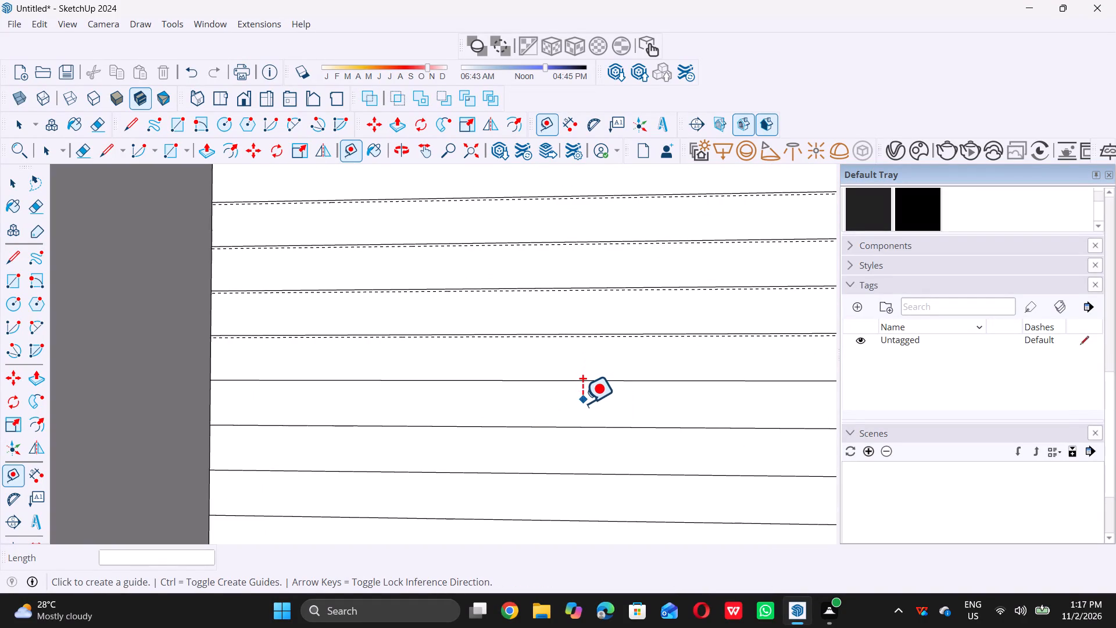
scroll(581, 383, "up", 5)
triple_click(582, 380)
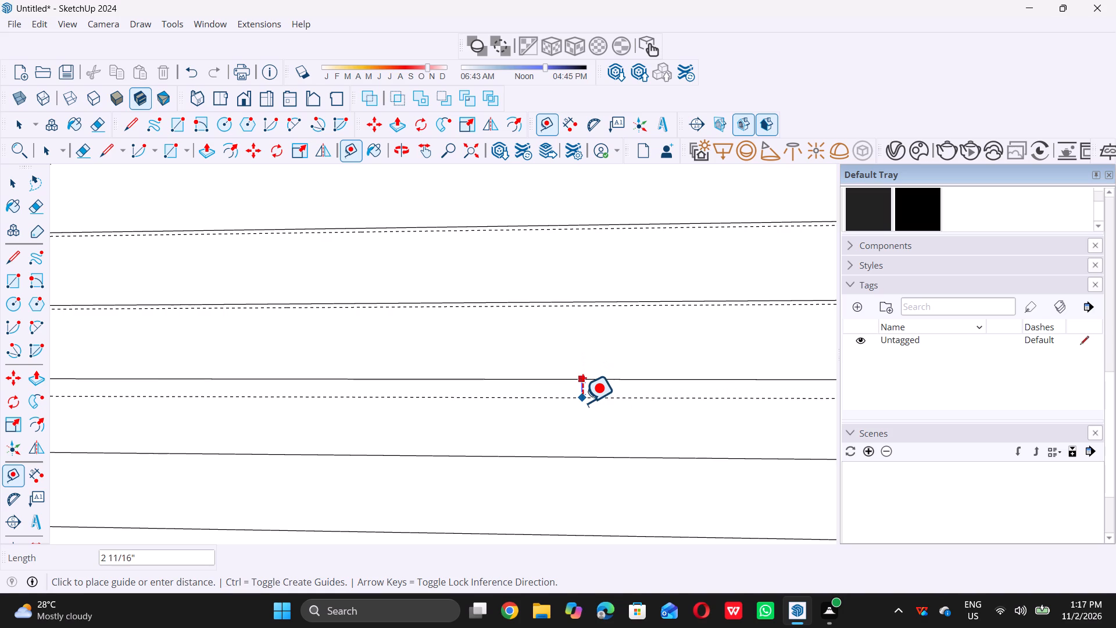
type("0.5")
key("shift+quotedbl")
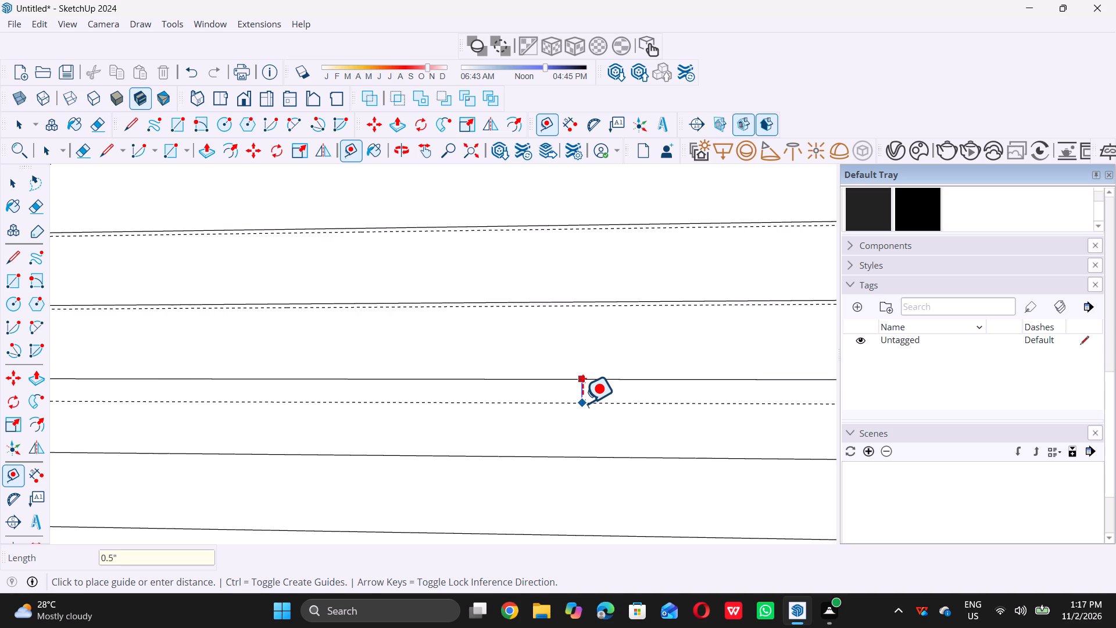
key("Return")
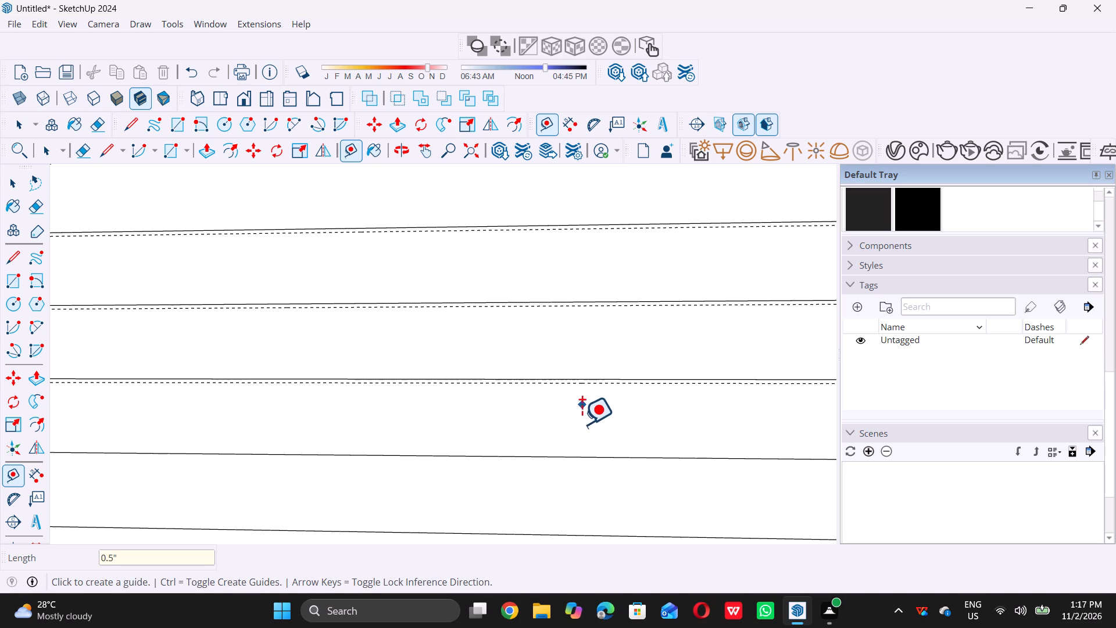
Place a horizontal guide 0.5" below the ninth strip line from the top of the recessed front wall.
left_click(572, 456)
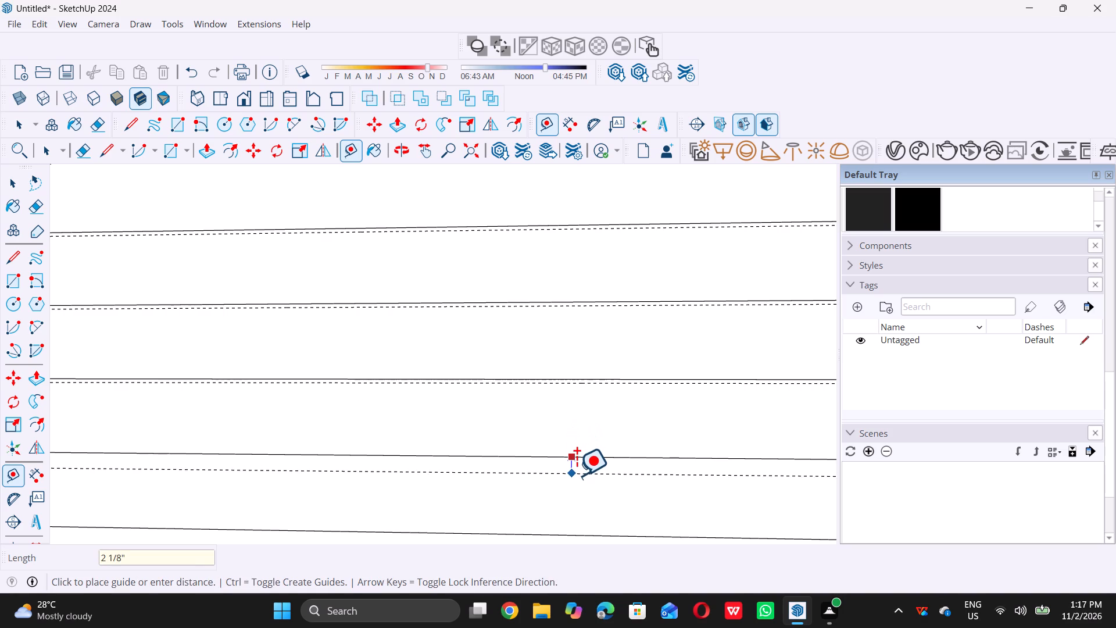
type("0.5")
key("shift+quotedbl")
key("Return")
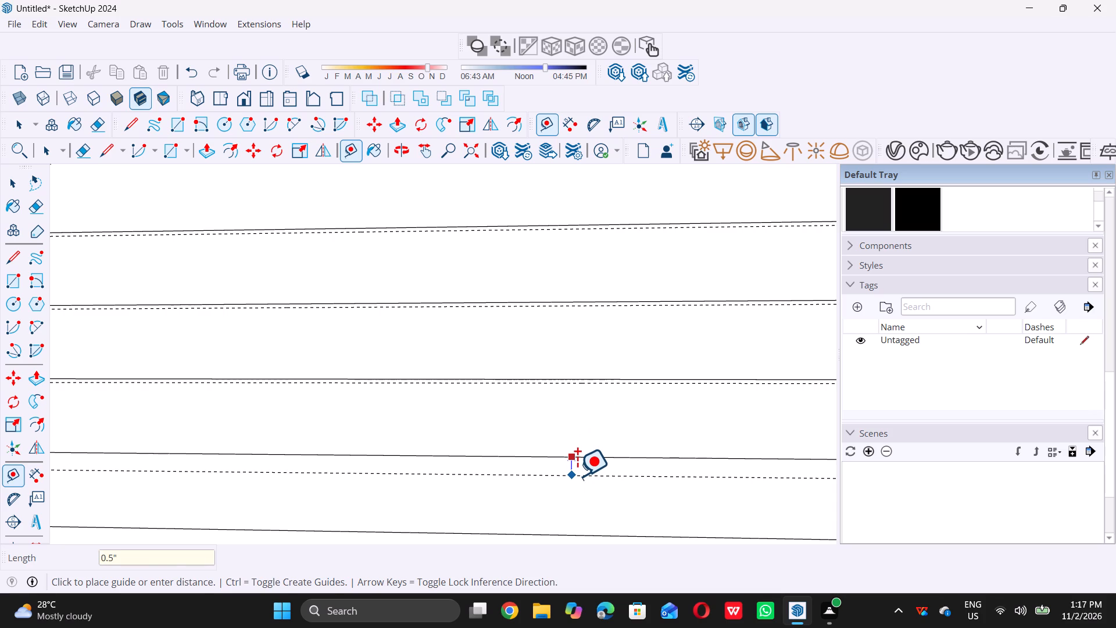
Place a horizontal guide 0.5" below the tenth strip line from the top of the recessed front wall.
scroll(595, 404, "down", 7)
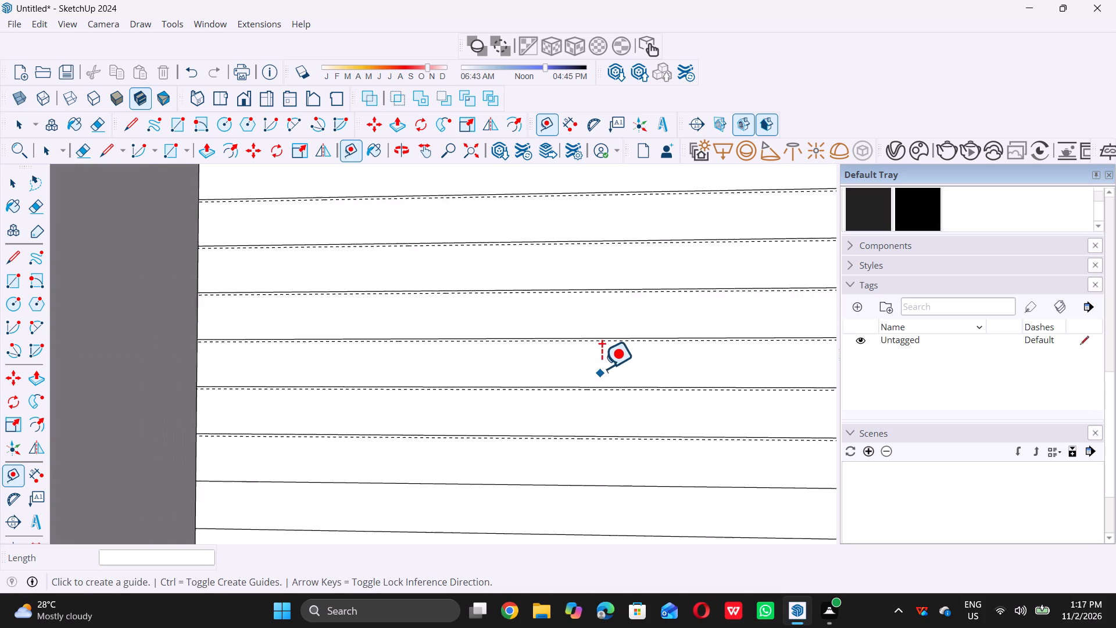
scroll(602, 368, "down", 10)
scroll(613, 417, "up", 8)
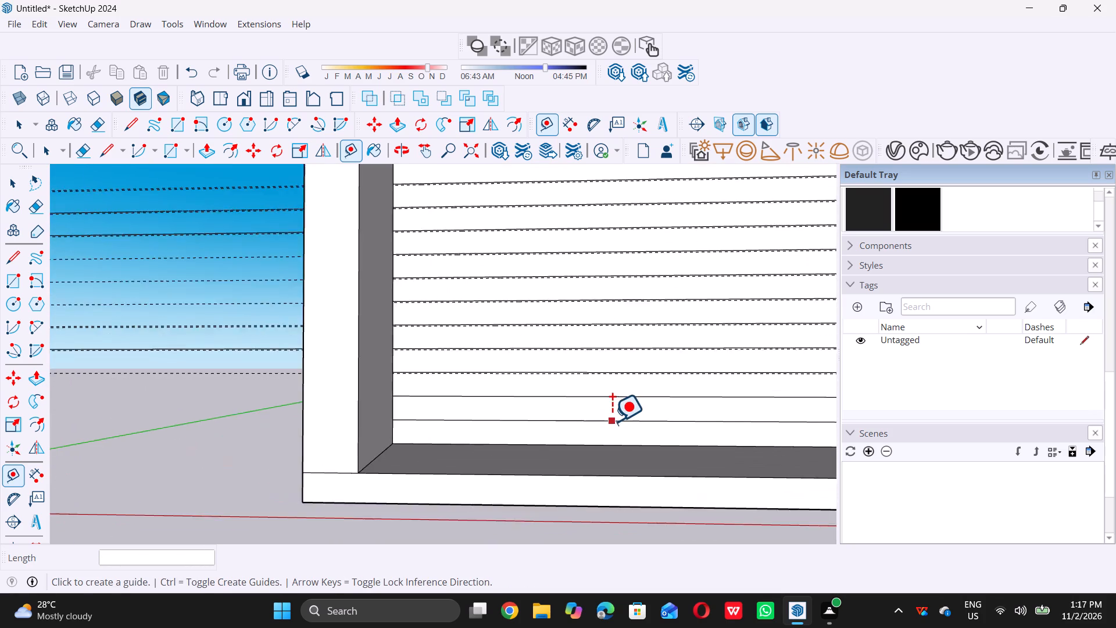
scroll(612, 421, "up", 1)
double_click(624, 384)
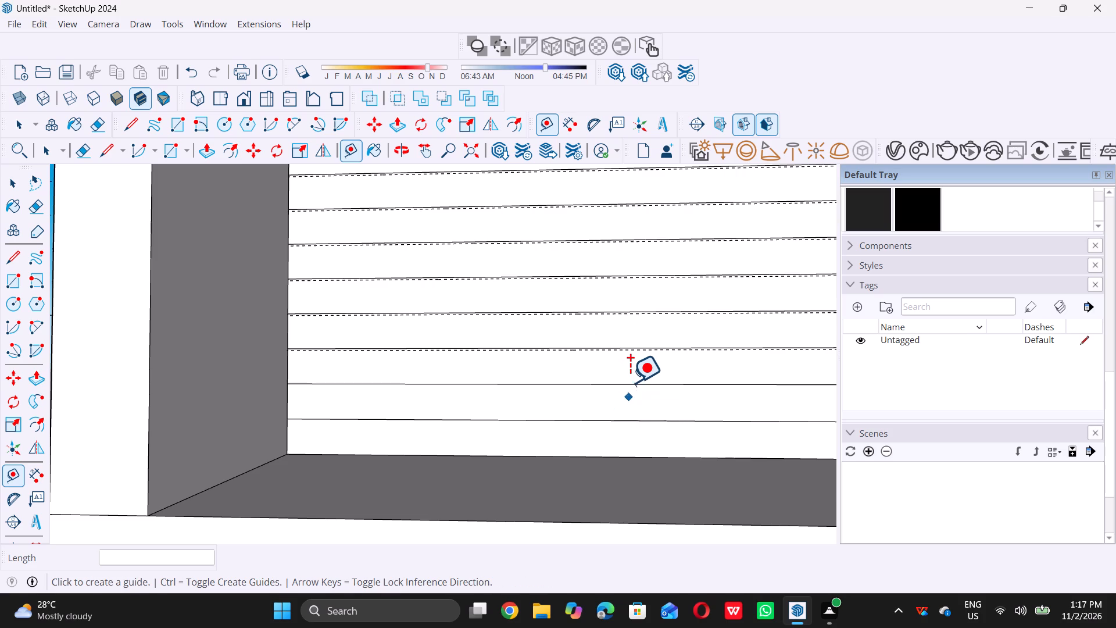
triple_click(629, 384)
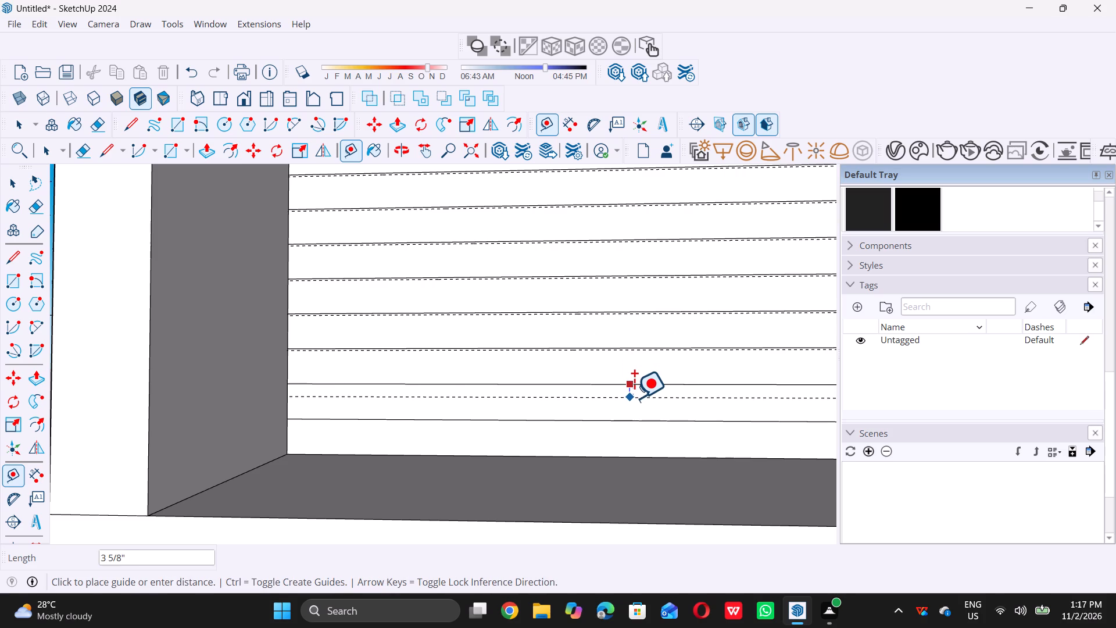
type("0.5")
key("shift+quotedbl")
key("Return")
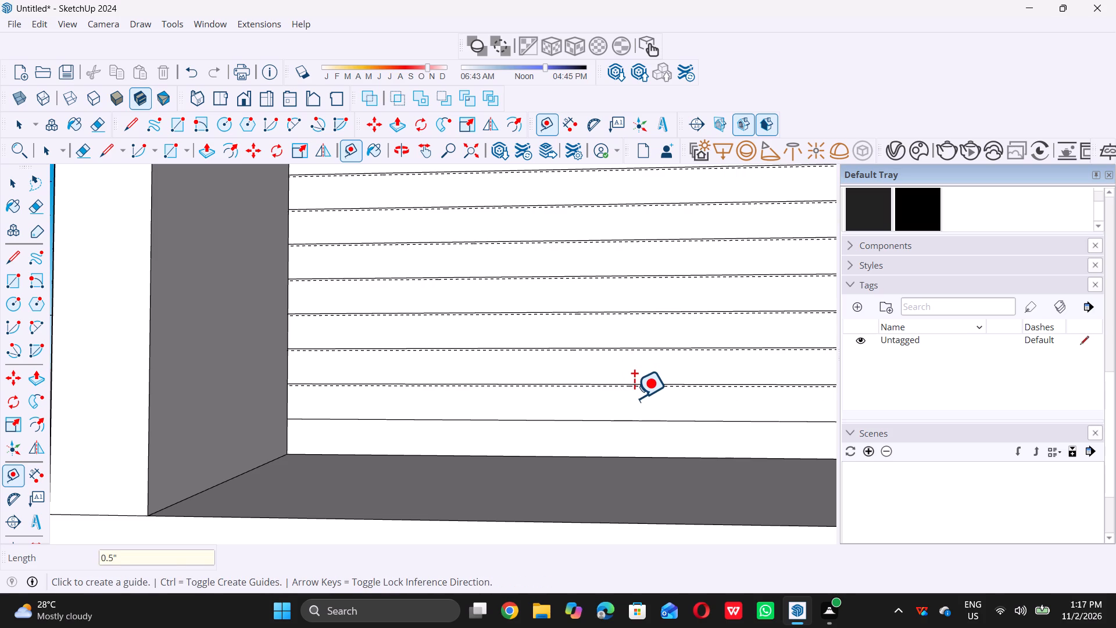
Place a horizontal guide 0.5" below the eleventh, lowest strip line of the recessed front wall.
left_click(635, 419)
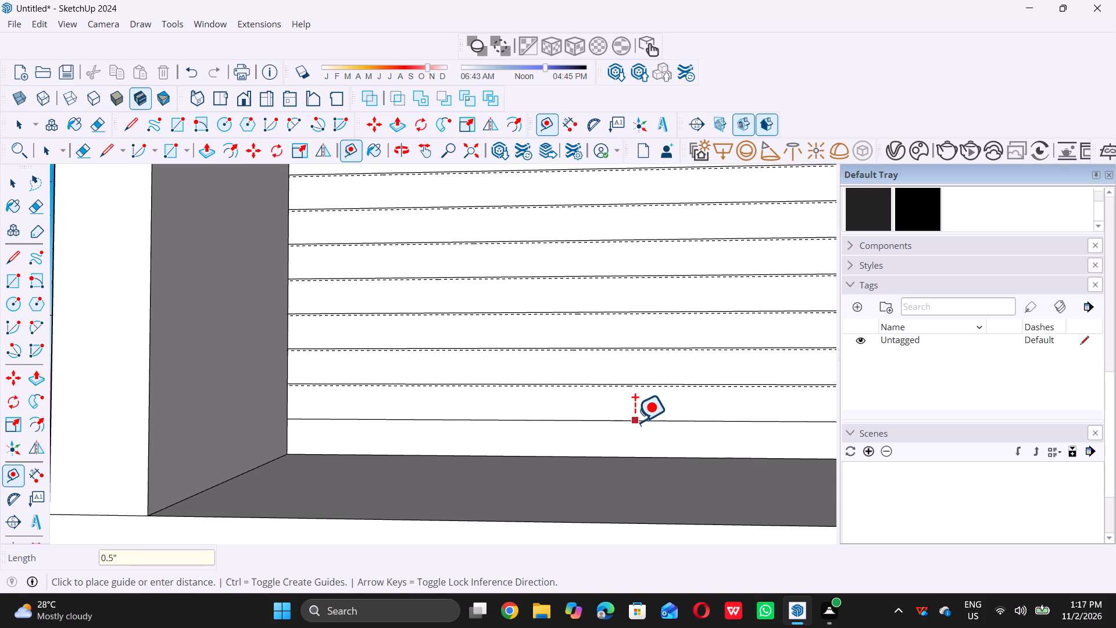
type("0.5")
key("shift+quotedbl")
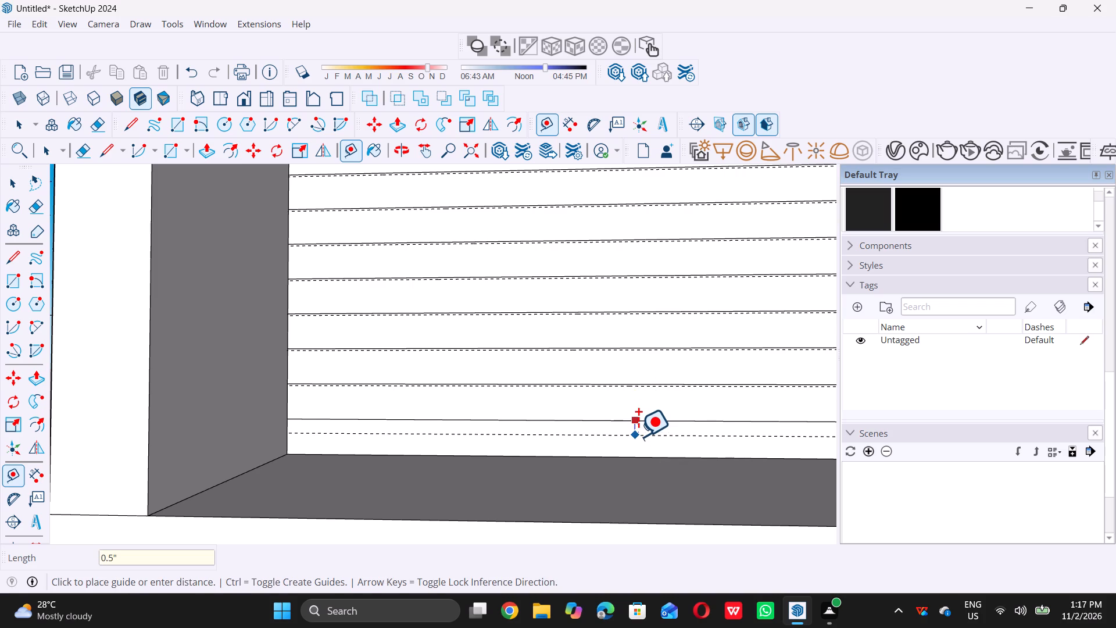
key("Return")
key("space")
Draw a 10" by 17' 2" rectangle across the recessed front wall between the lowest guide and the guide directly above it.
key("r")
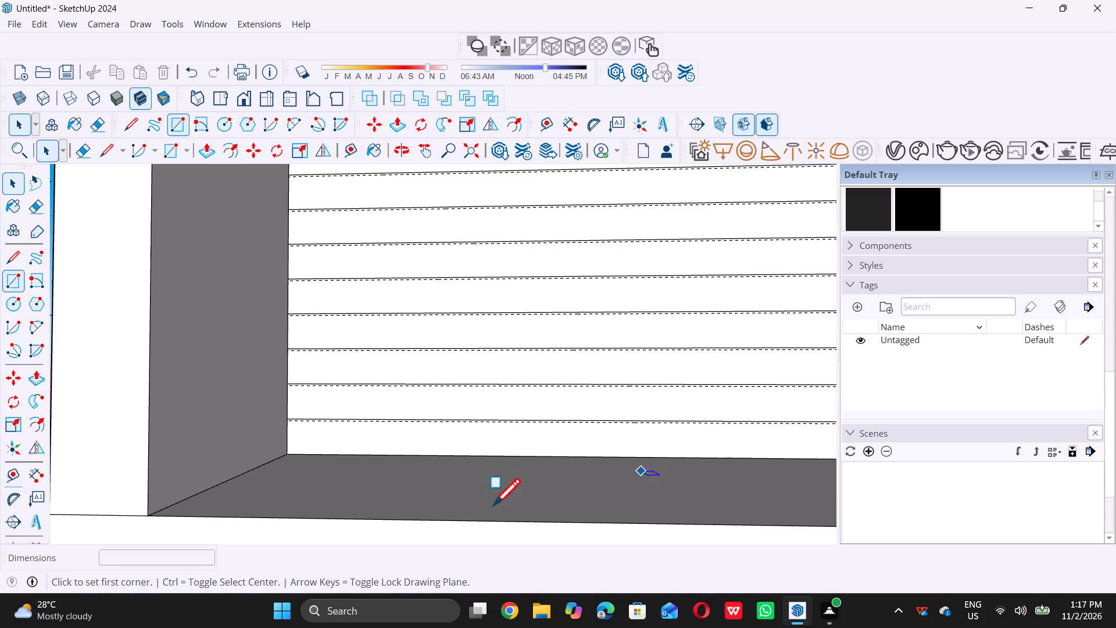
scroll(286, 429, "up", 11)
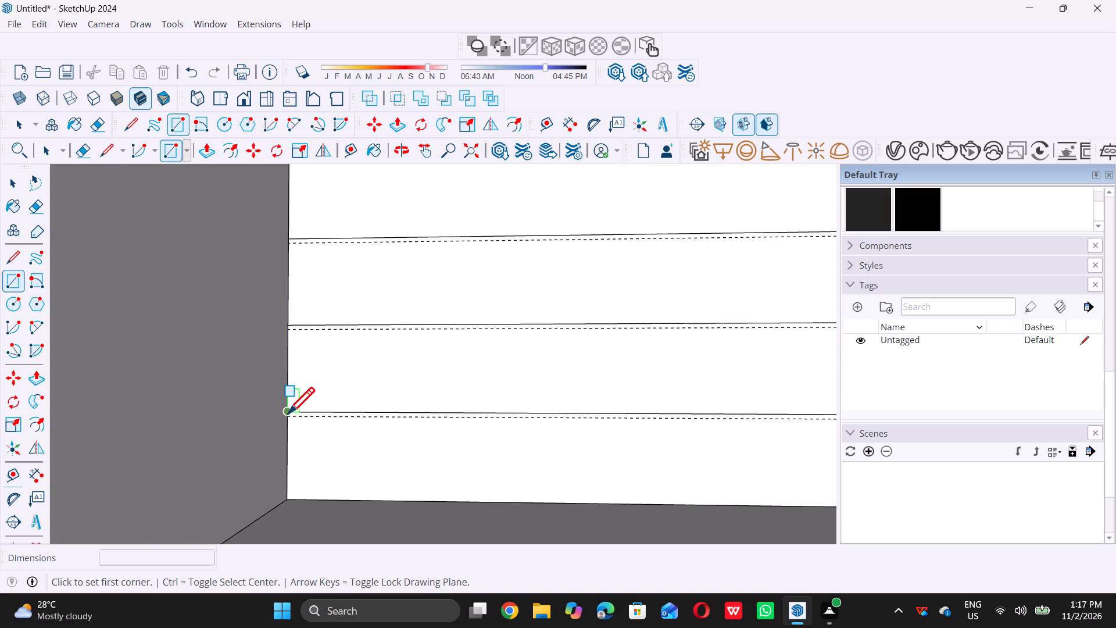
scroll(288, 413, "up", 11)
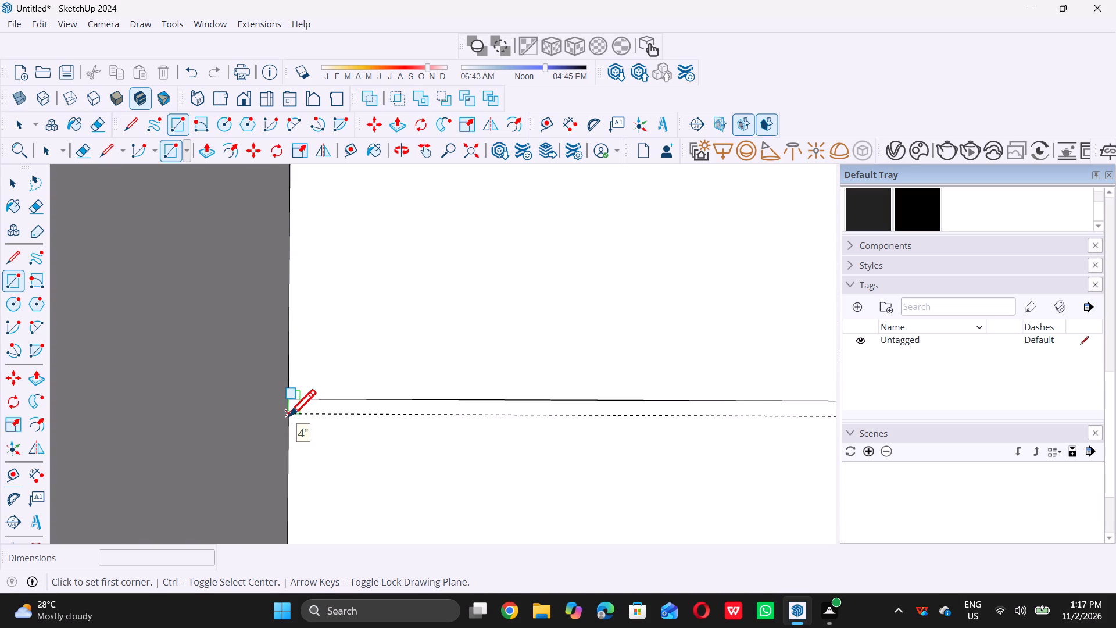
triple_click(289, 416)
left_click(289, 416)
scroll(289, 416, "down", 20)
scroll(289, 416, "down", 3)
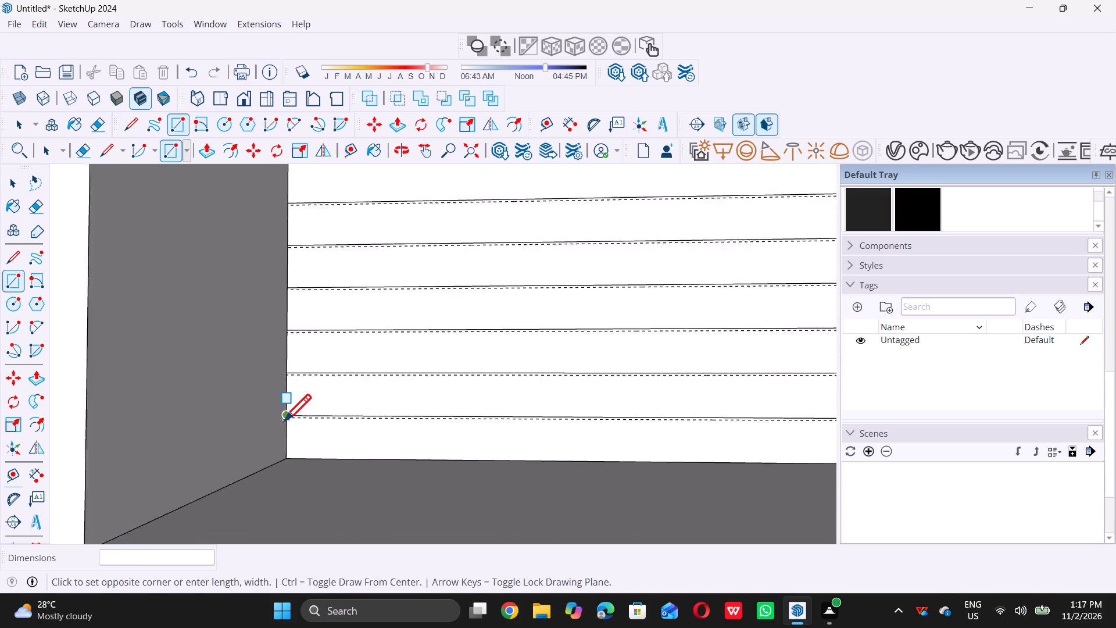
scroll(284, 420, "down", 5)
scroll(780, 395, "up", 8)
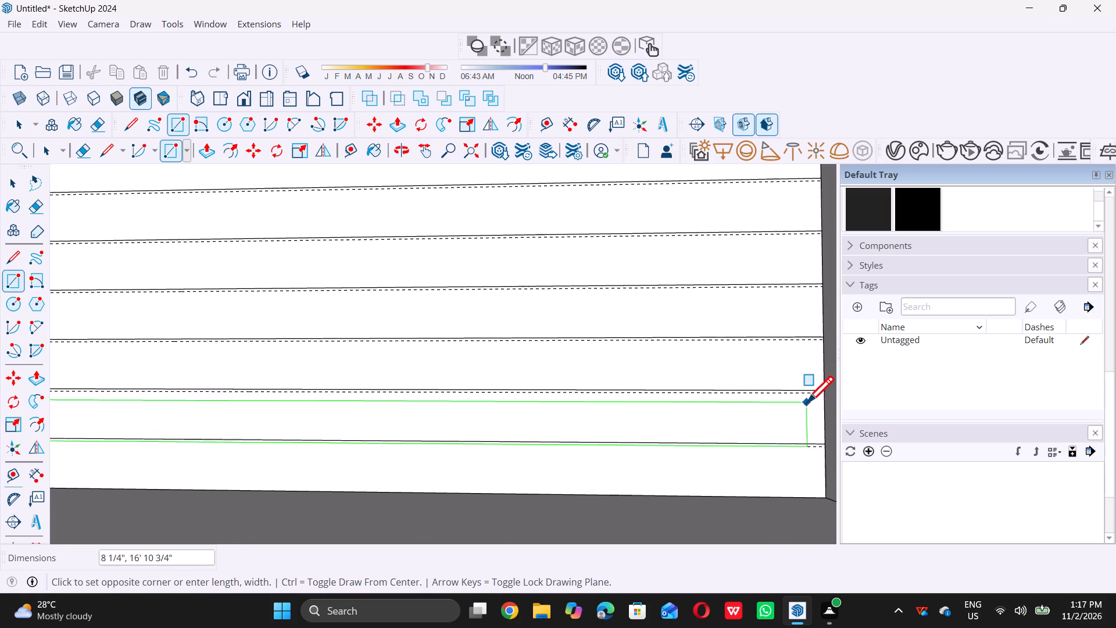
scroll(694, 405, "down", 9)
scroll(748, 408, "up", 9)
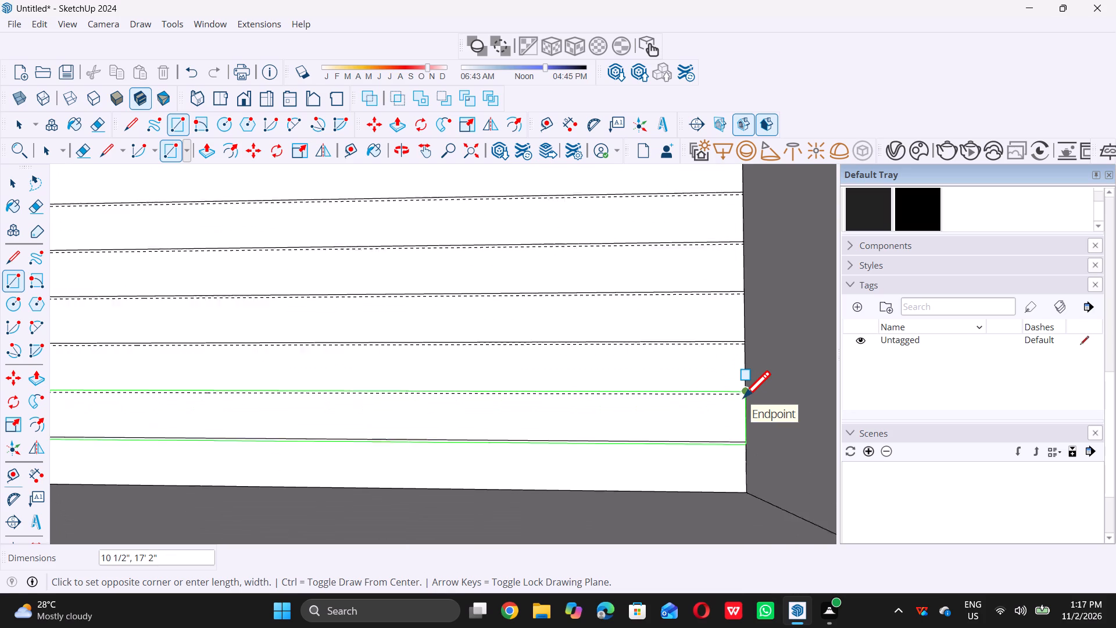
scroll(743, 397, "up", 19)
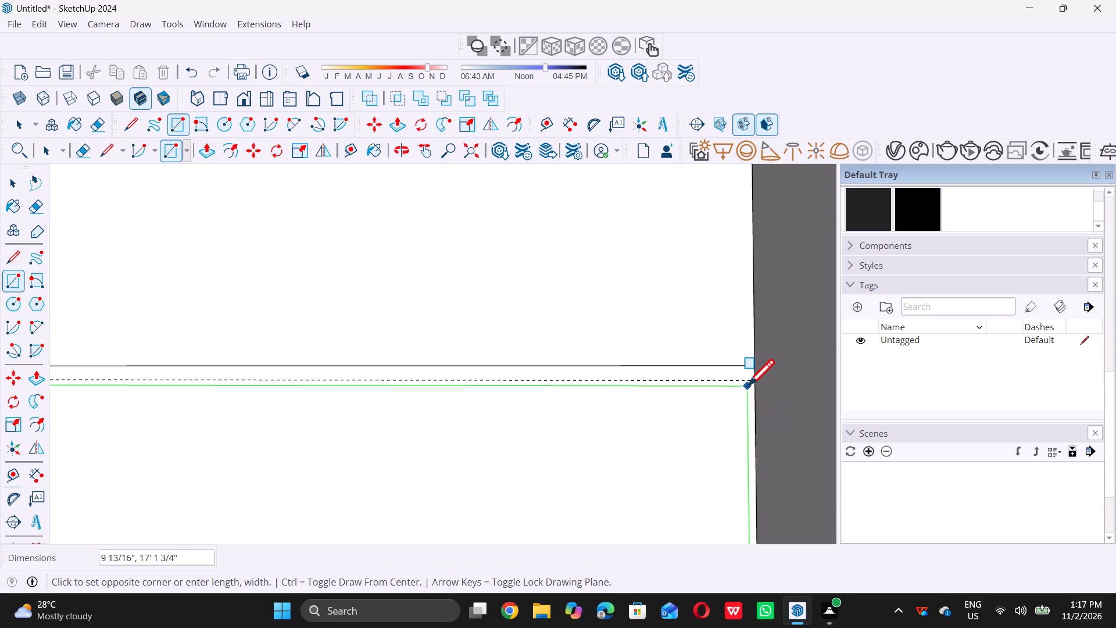
scroll(752, 379, "up", 3)
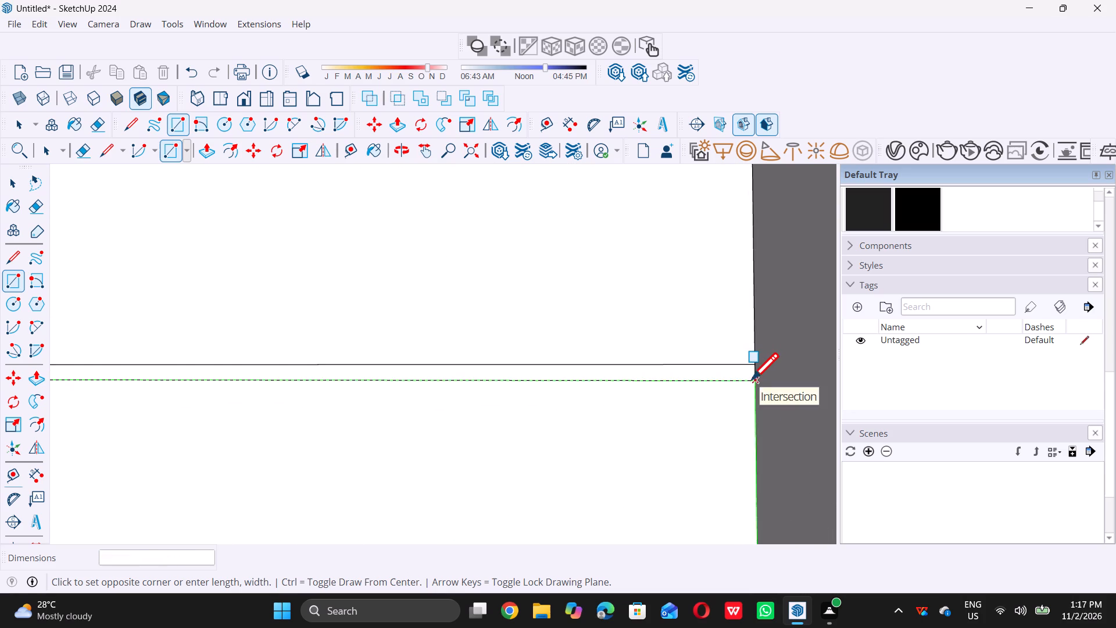
scroll(752, 379, "up", 6)
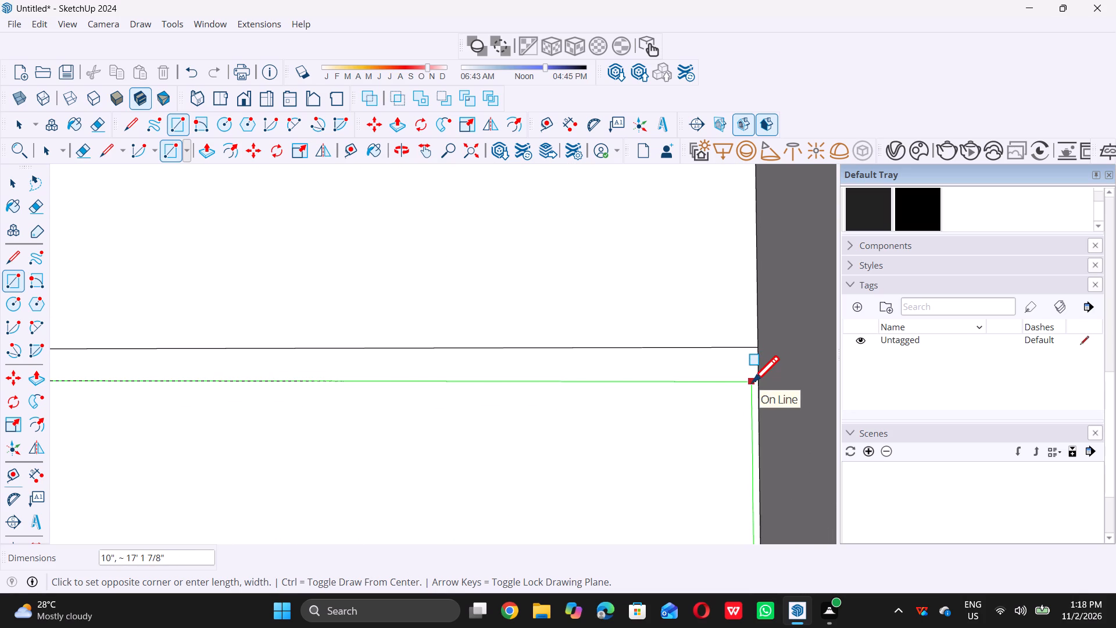
scroll(756, 381, "up", 10)
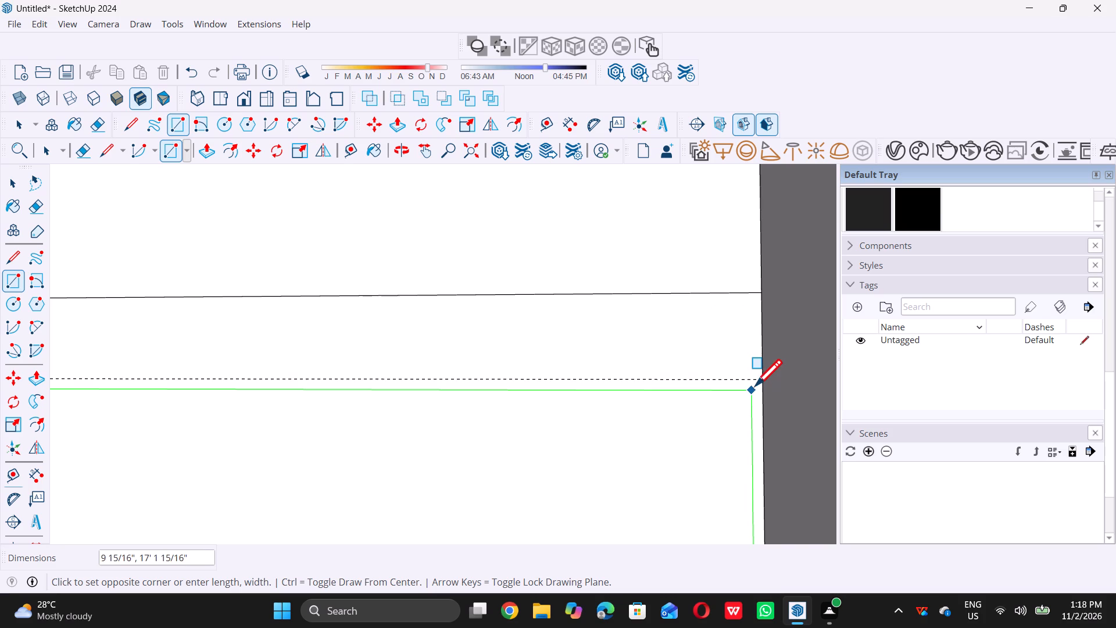
left_click(760, 381)
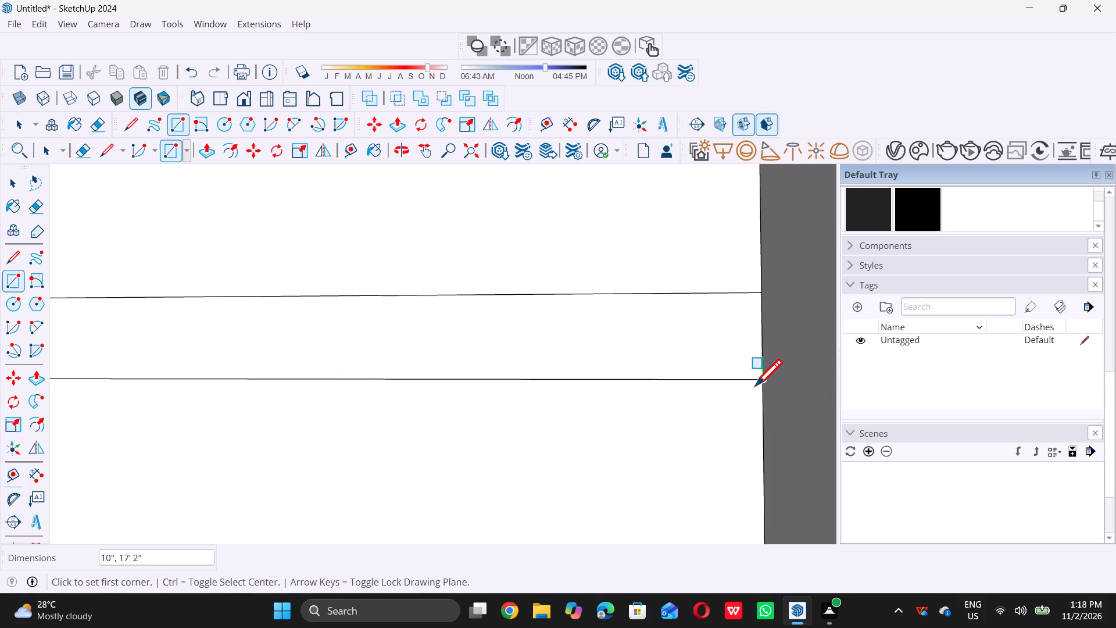
Draw a 10" by 17' 2" rectangle across the recessed front wall between the ninth and eighth guides from the top.
scroll(747, 391, "down", 20)
scroll(747, 391, "down", 8)
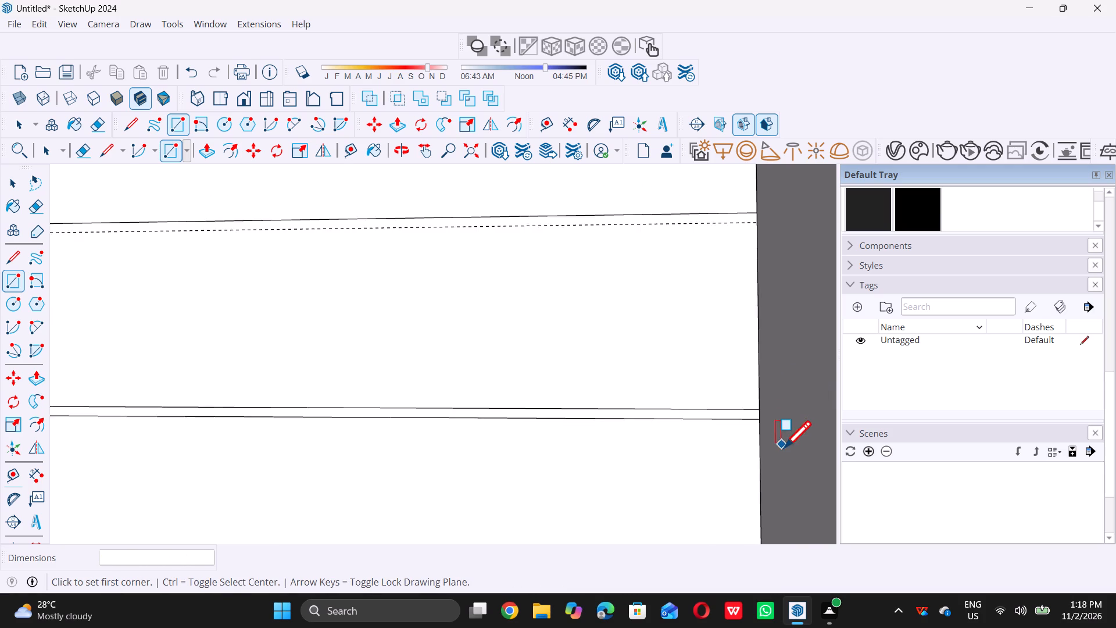
scroll(784, 447, "down", 11)
scroll(724, 379, "down", 5)
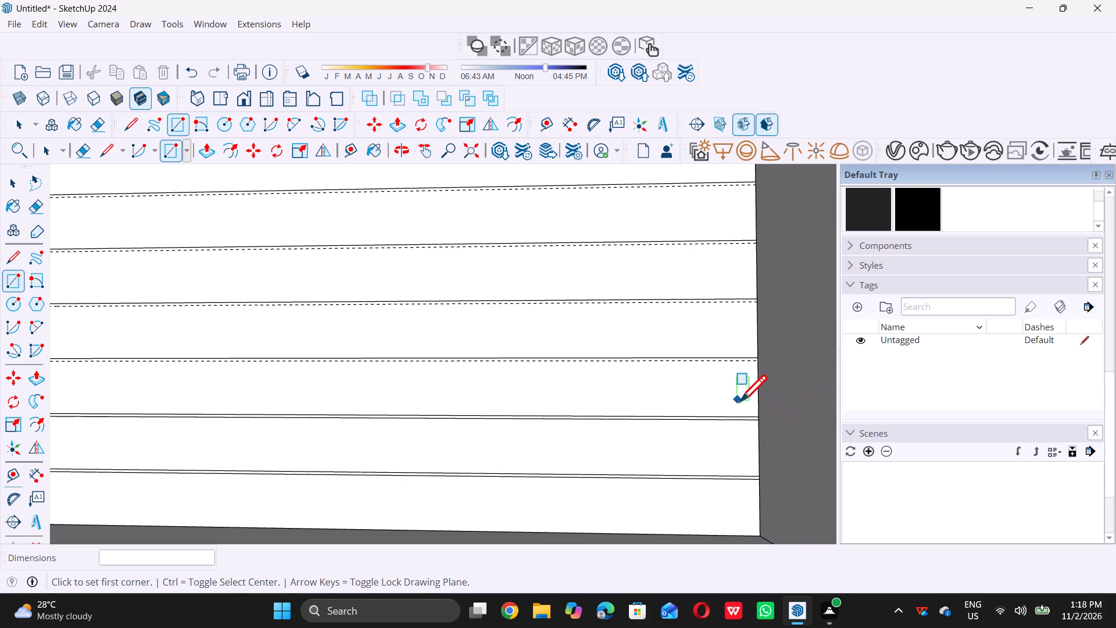
scroll(746, 386, "down", 9)
scroll(760, 376, "up", 9)
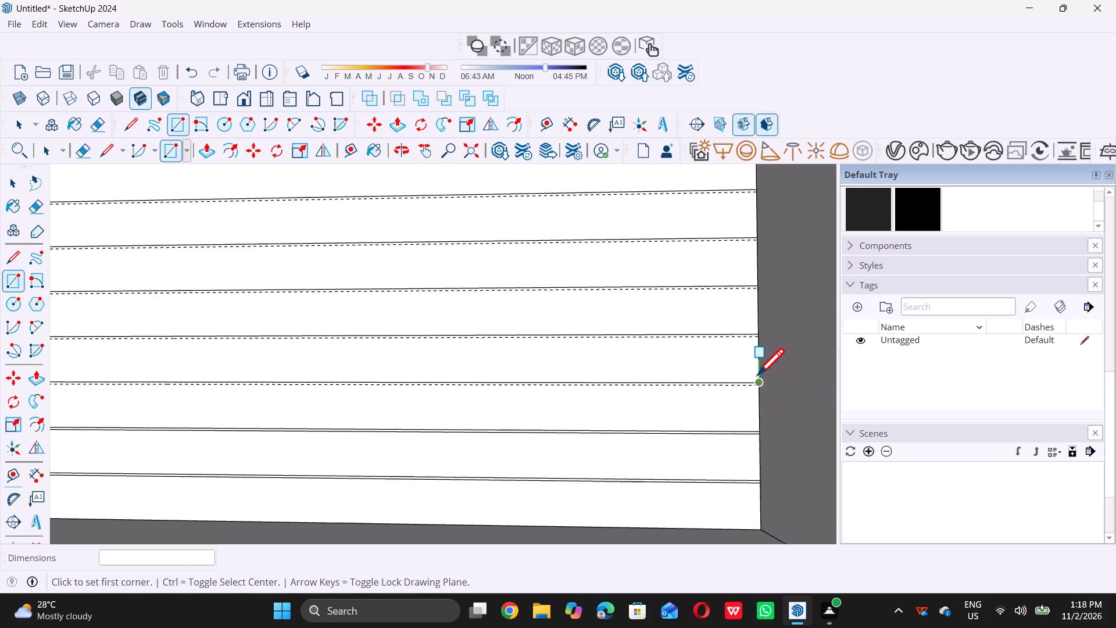
scroll(757, 374, "up", 15)
scroll(757, 394, "up", 8)
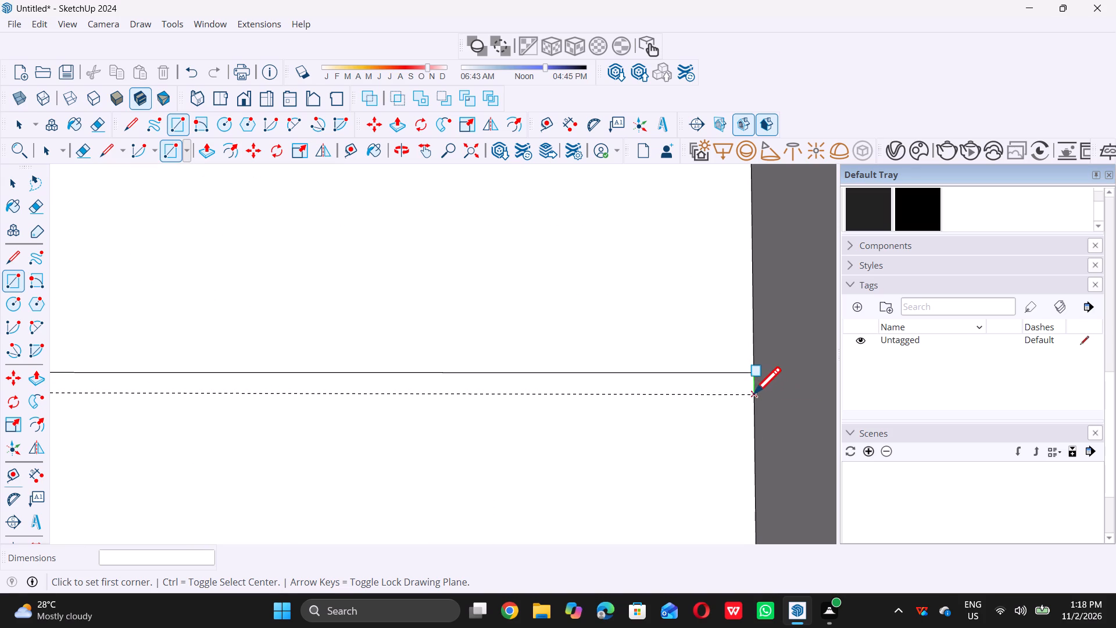
left_click(754, 393)
scroll(610, 377, "down", 3)
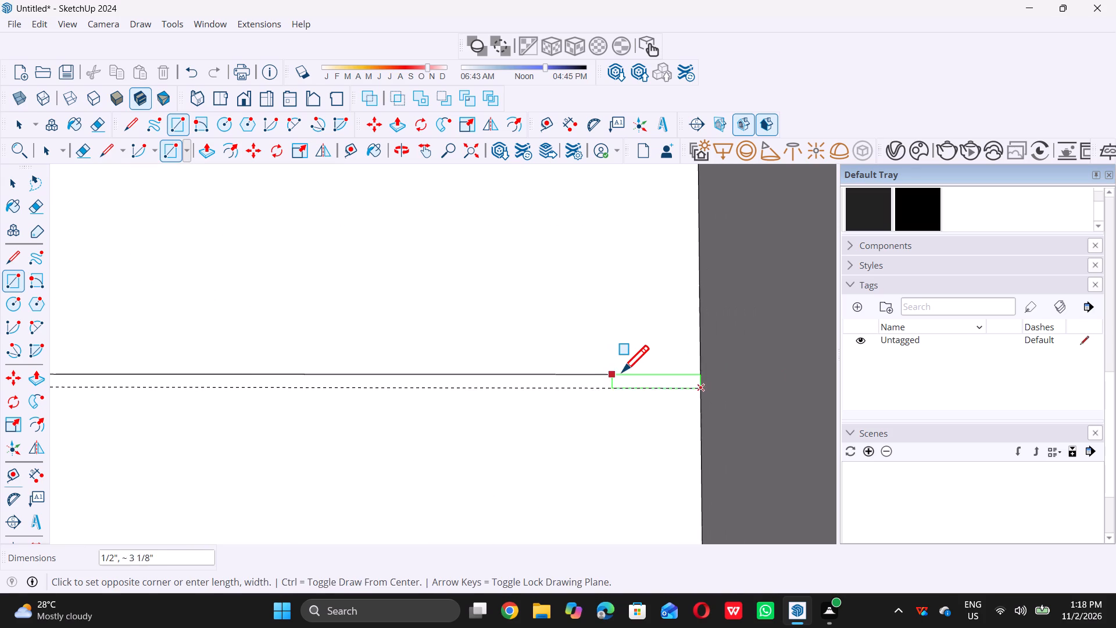
scroll(622, 372, "down", 20)
scroll(622, 372, "down", 5)
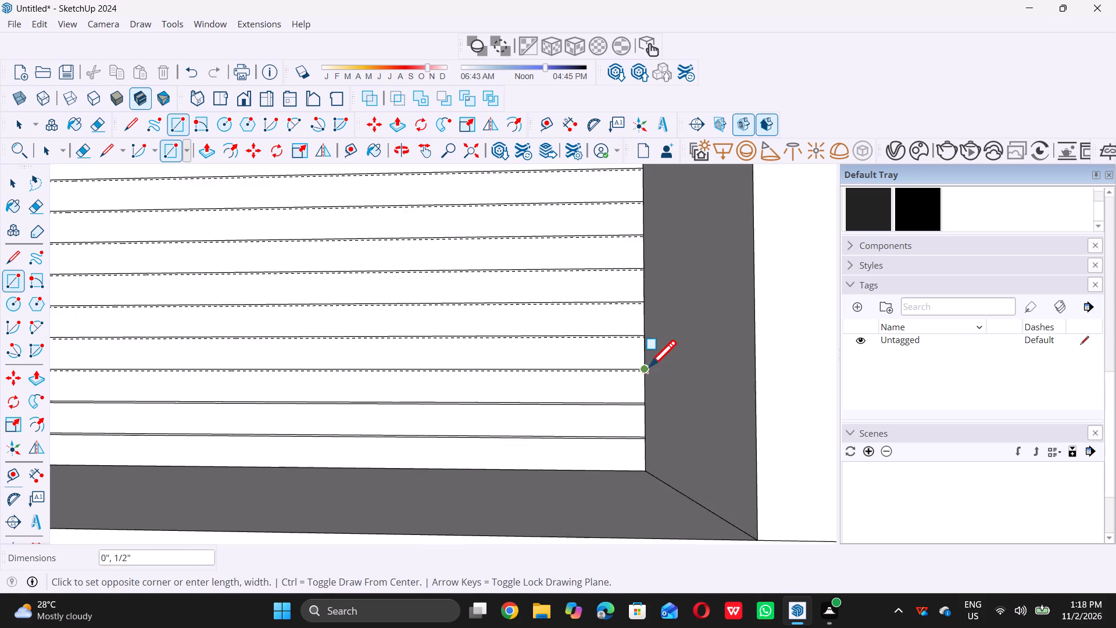
scroll(649, 366, "down", 2)
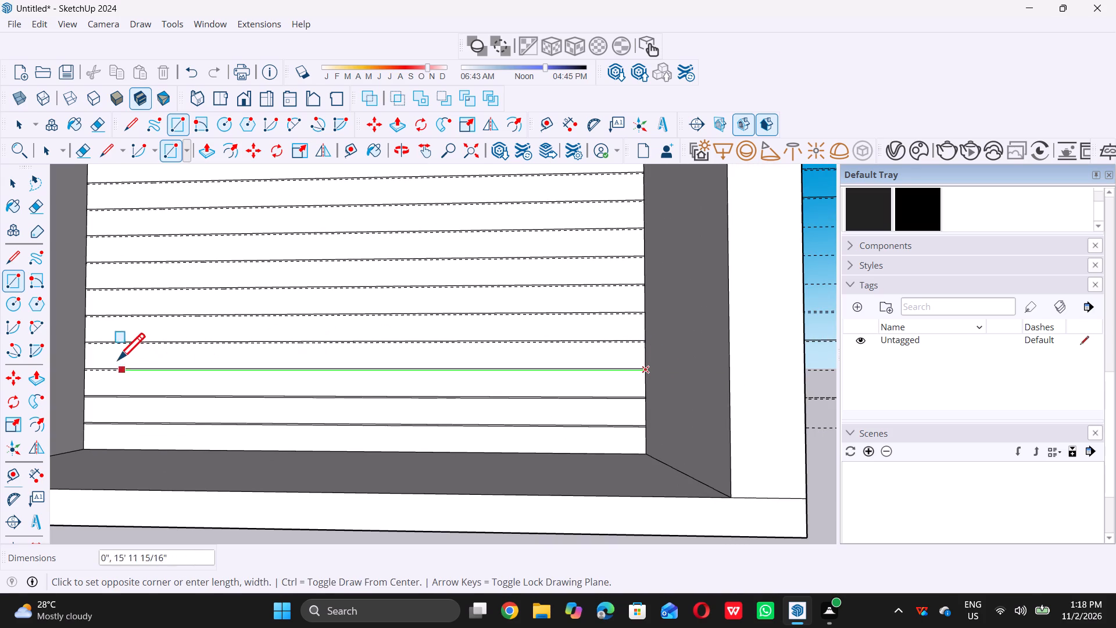
scroll(92, 349, "up", 8)
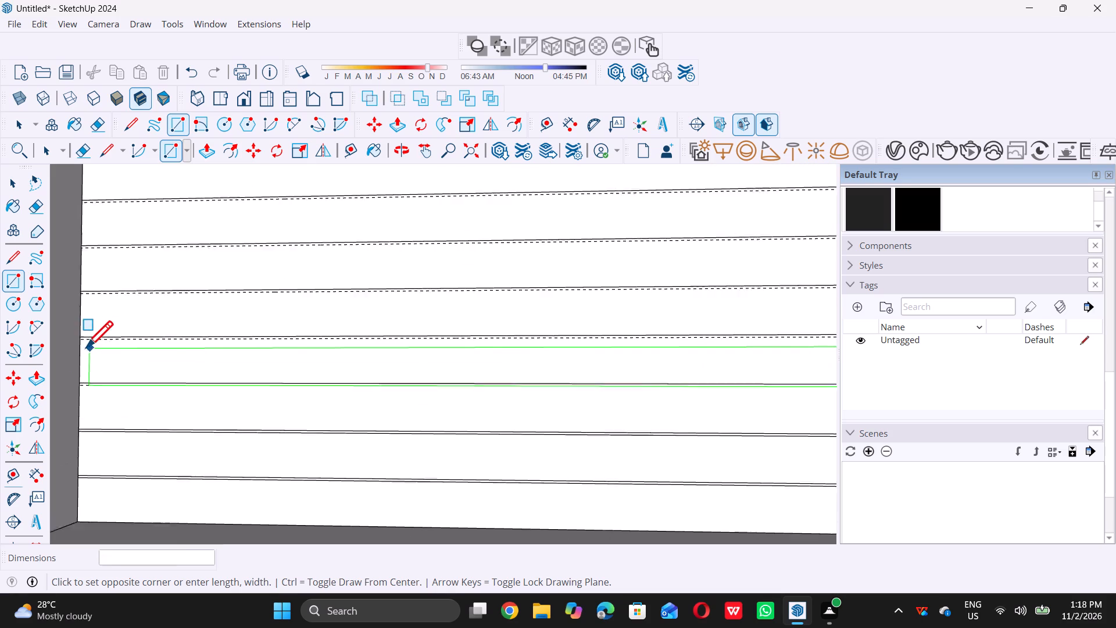
scroll(86, 347, "up", 5)
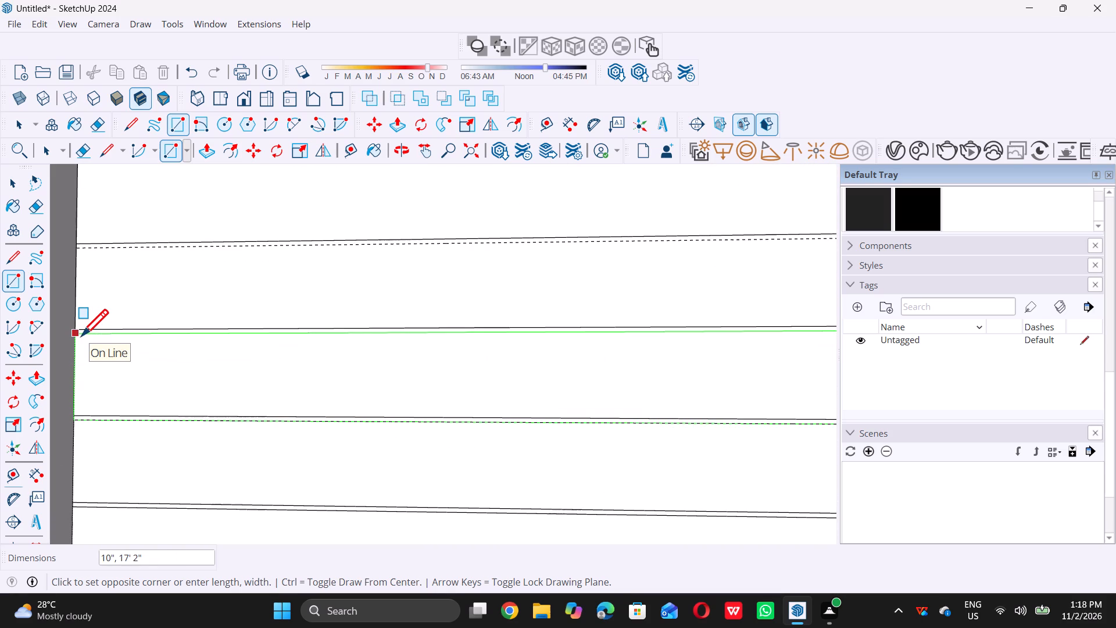
left_click(81, 336)
Draw a rectangle about 10" by 17' 2" across the recessed front wall between the seventh and sixth guides from the top.
scroll(144, 365, "down", 14)
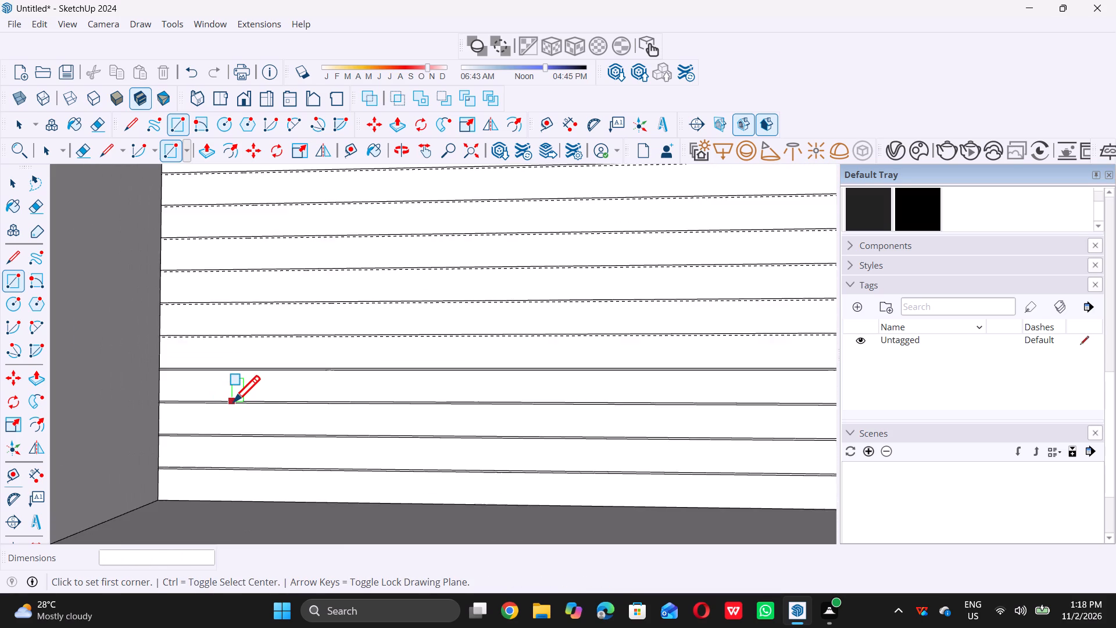
scroll(233, 402, "down", 4)
scroll(205, 349, "up", 11)
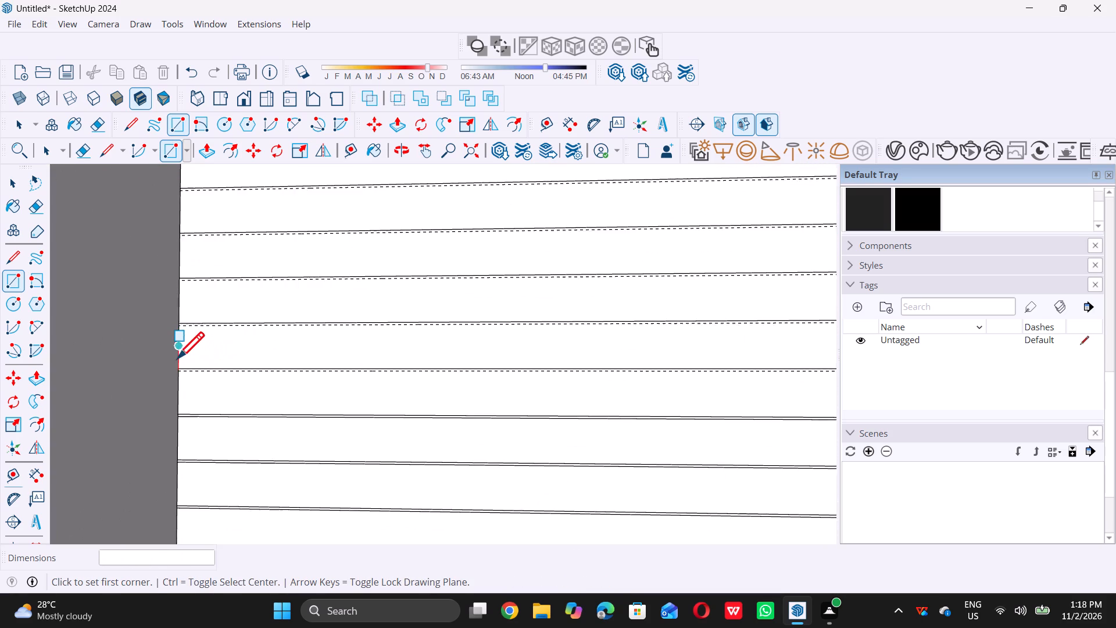
scroll(177, 358, "up", 17)
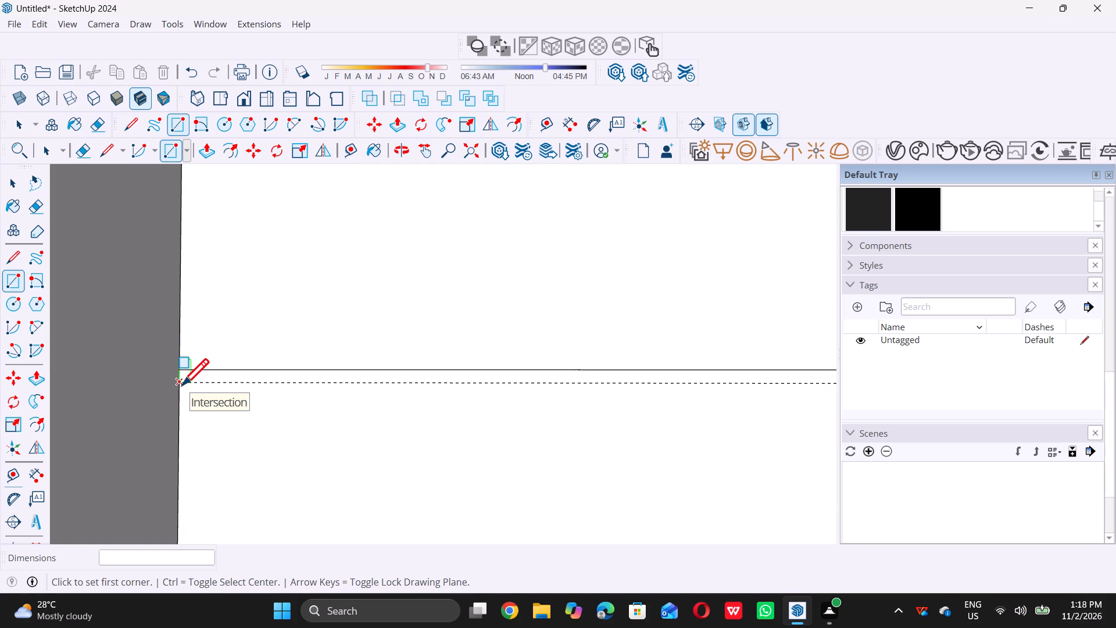
left_click(182, 385)
scroll(182, 385, "down", 19)
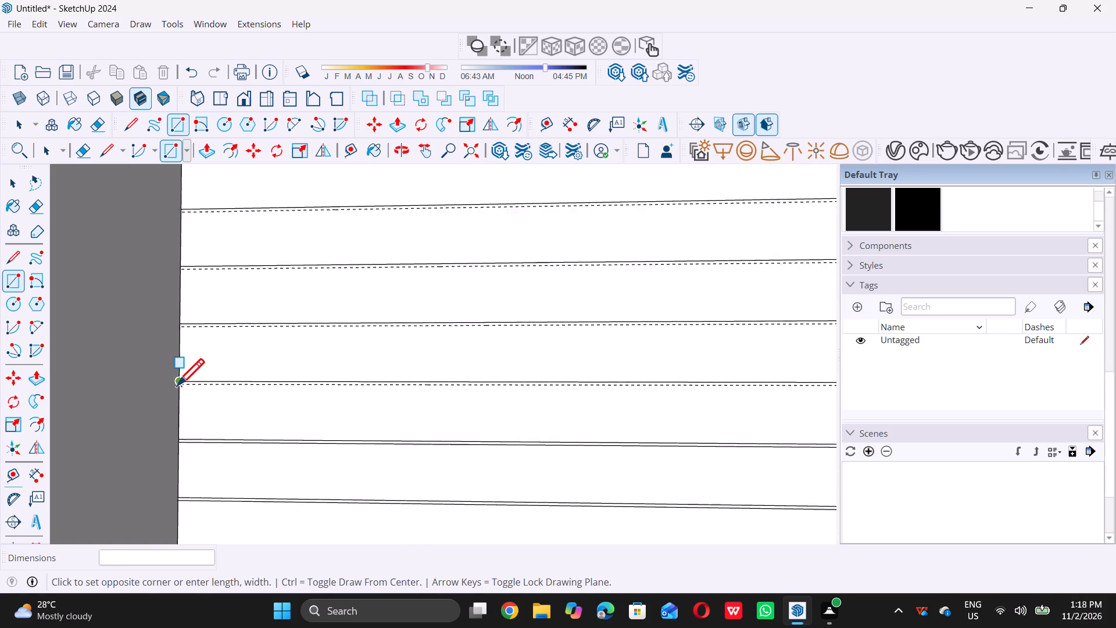
scroll(177, 385, "down", 7)
scroll(663, 355, "up", 4)
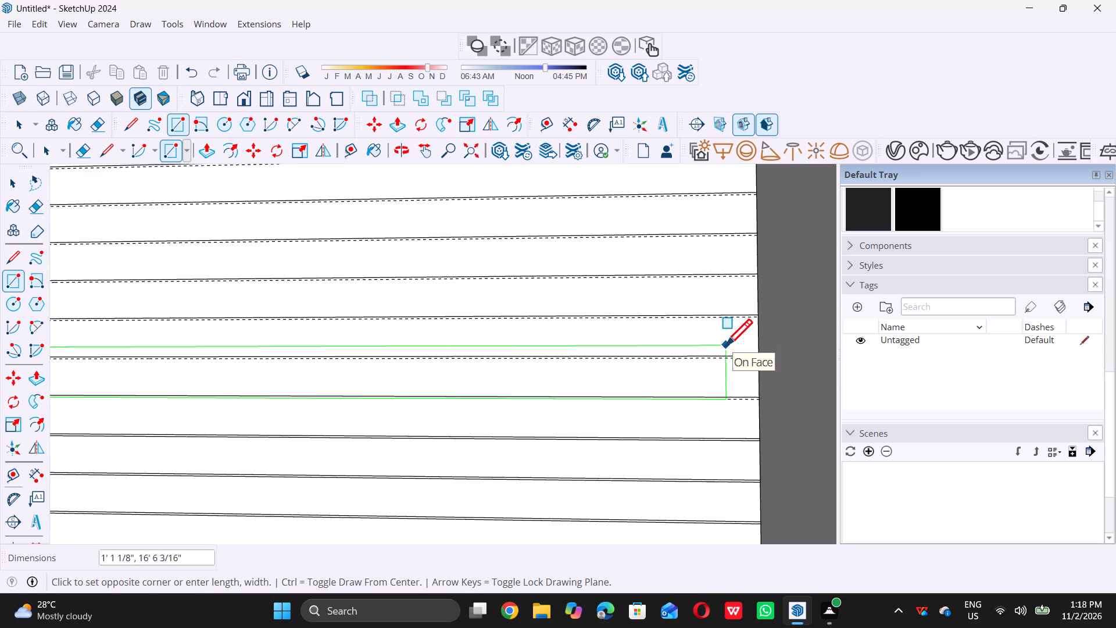
scroll(756, 371, "up", 12)
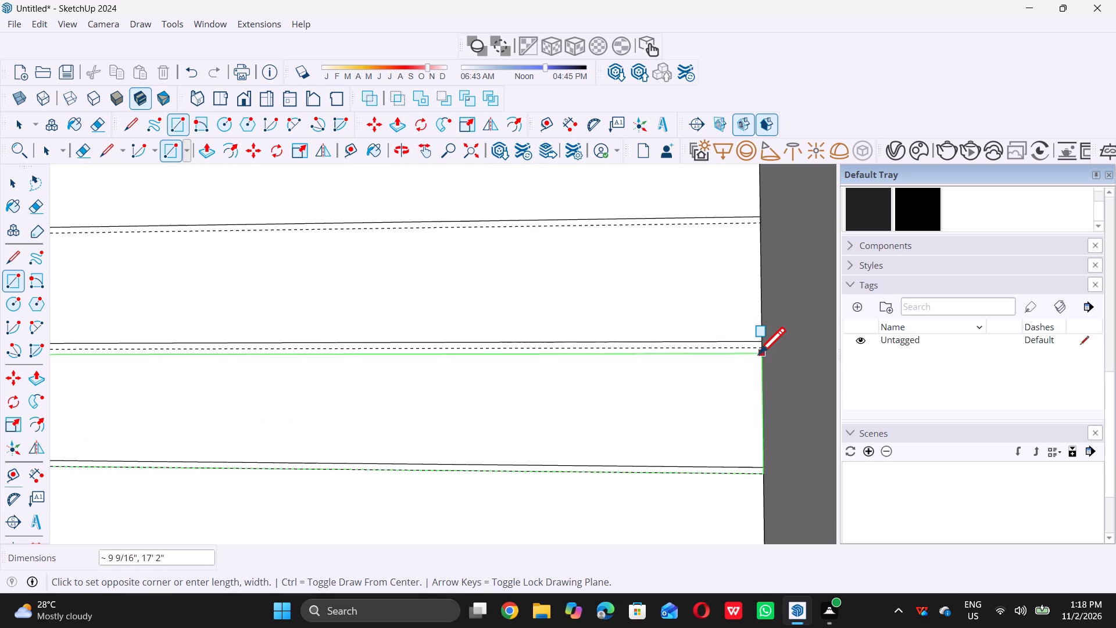
scroll(759, 354, "up", 7)
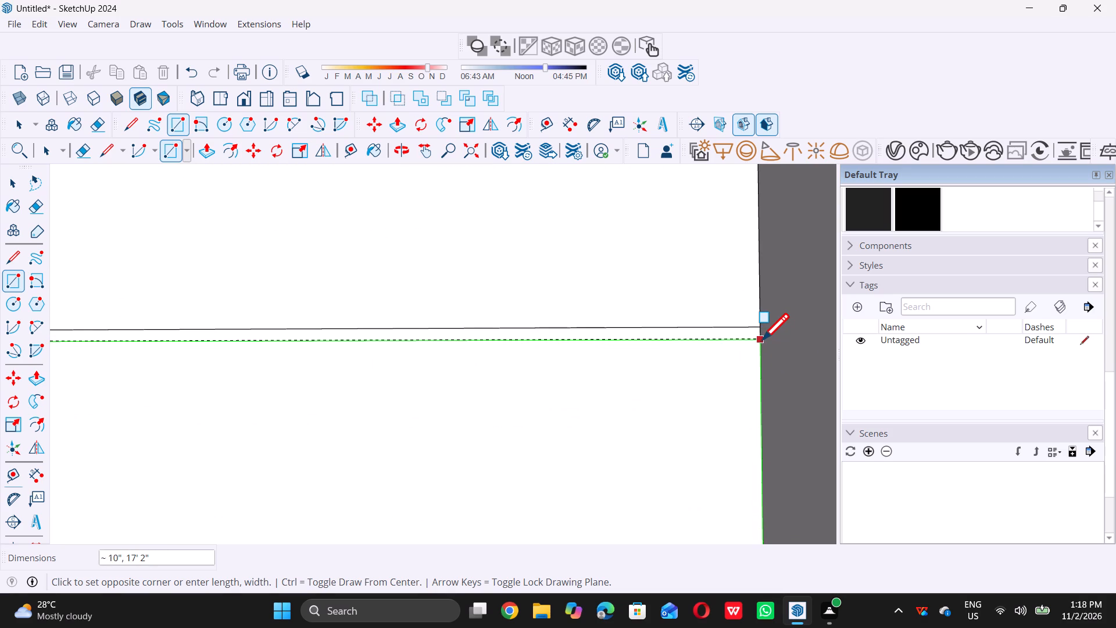
left_click(756, 340)
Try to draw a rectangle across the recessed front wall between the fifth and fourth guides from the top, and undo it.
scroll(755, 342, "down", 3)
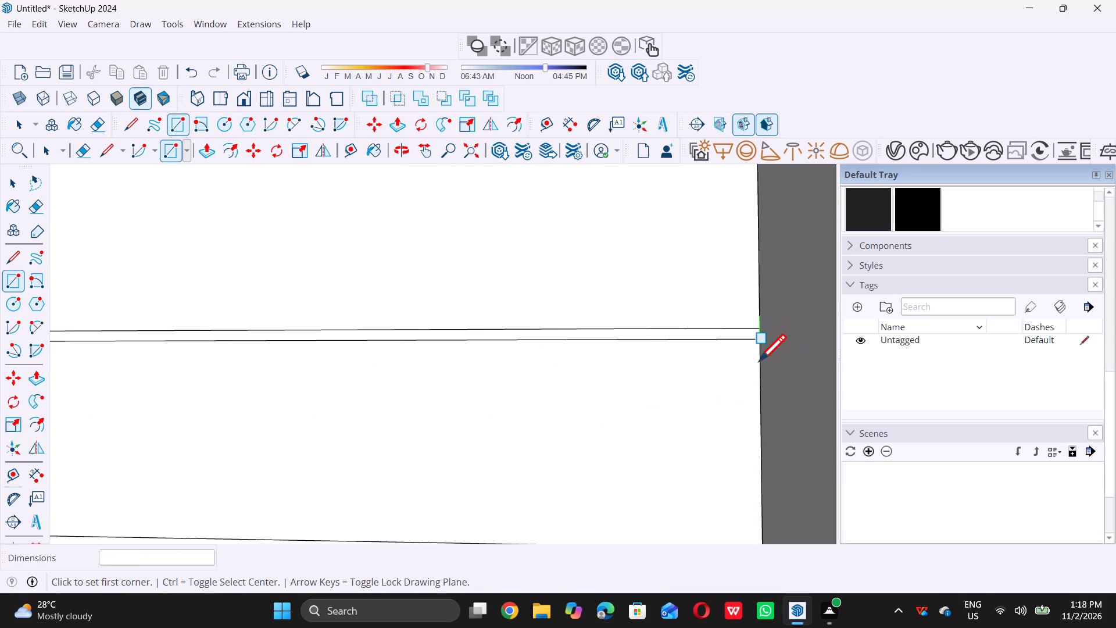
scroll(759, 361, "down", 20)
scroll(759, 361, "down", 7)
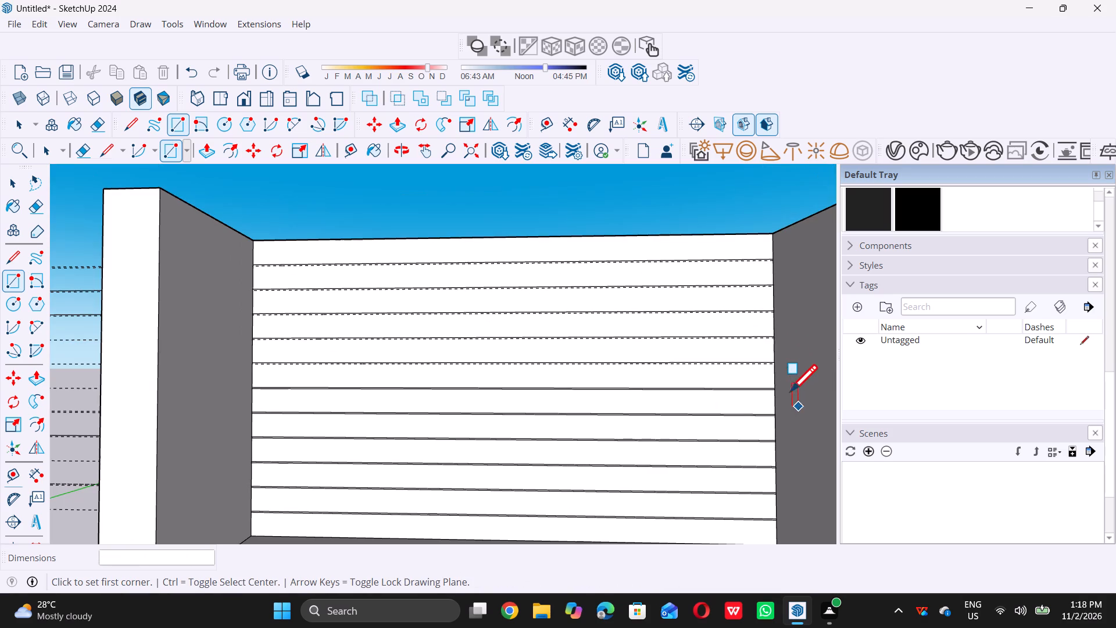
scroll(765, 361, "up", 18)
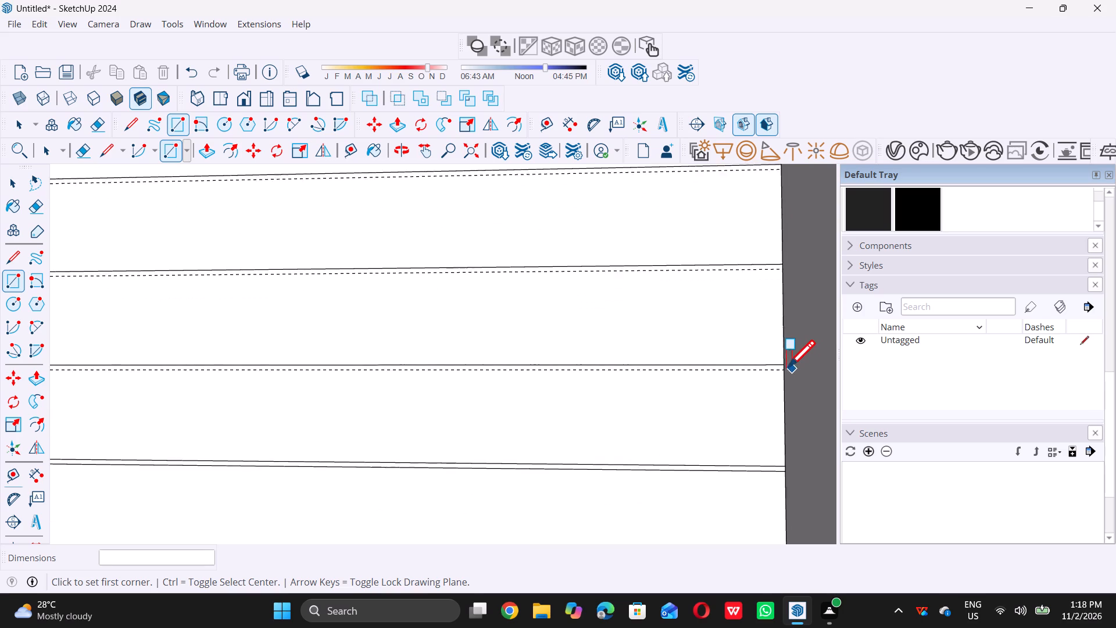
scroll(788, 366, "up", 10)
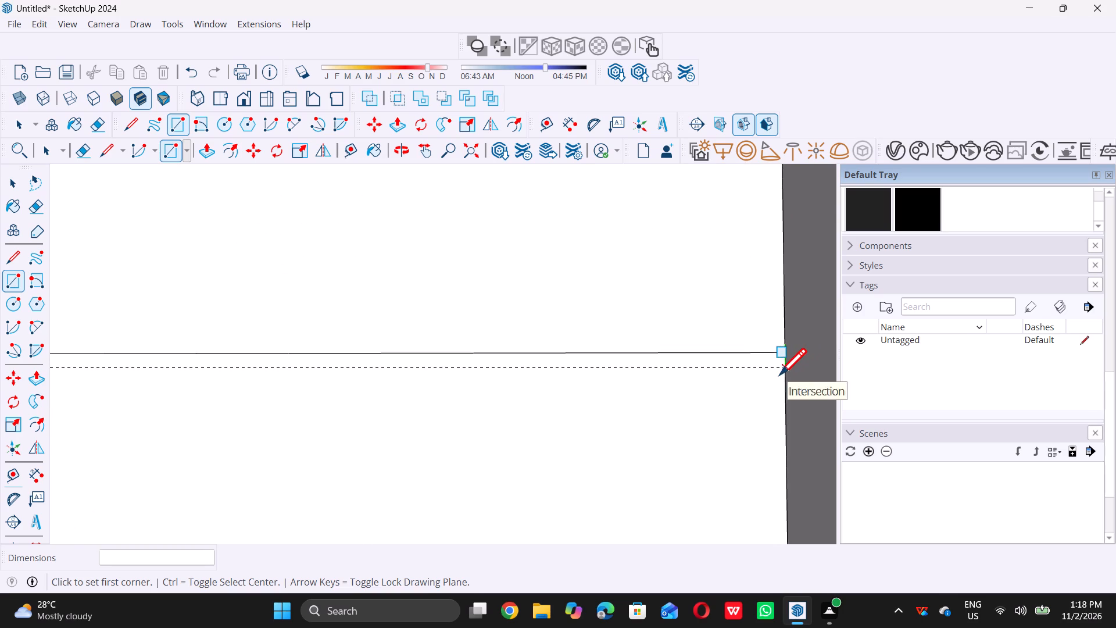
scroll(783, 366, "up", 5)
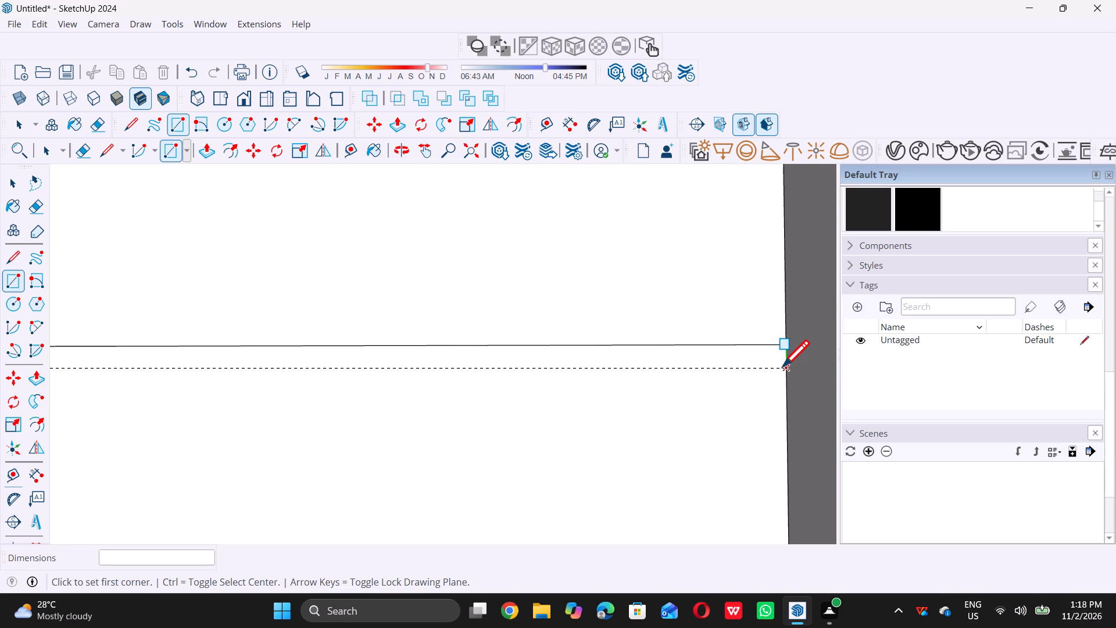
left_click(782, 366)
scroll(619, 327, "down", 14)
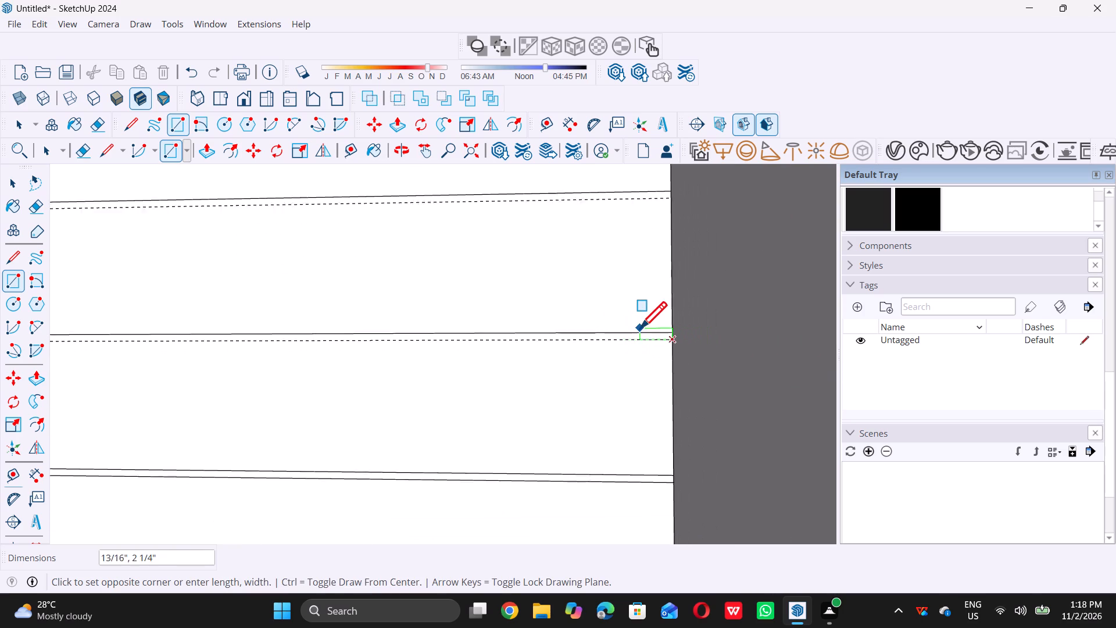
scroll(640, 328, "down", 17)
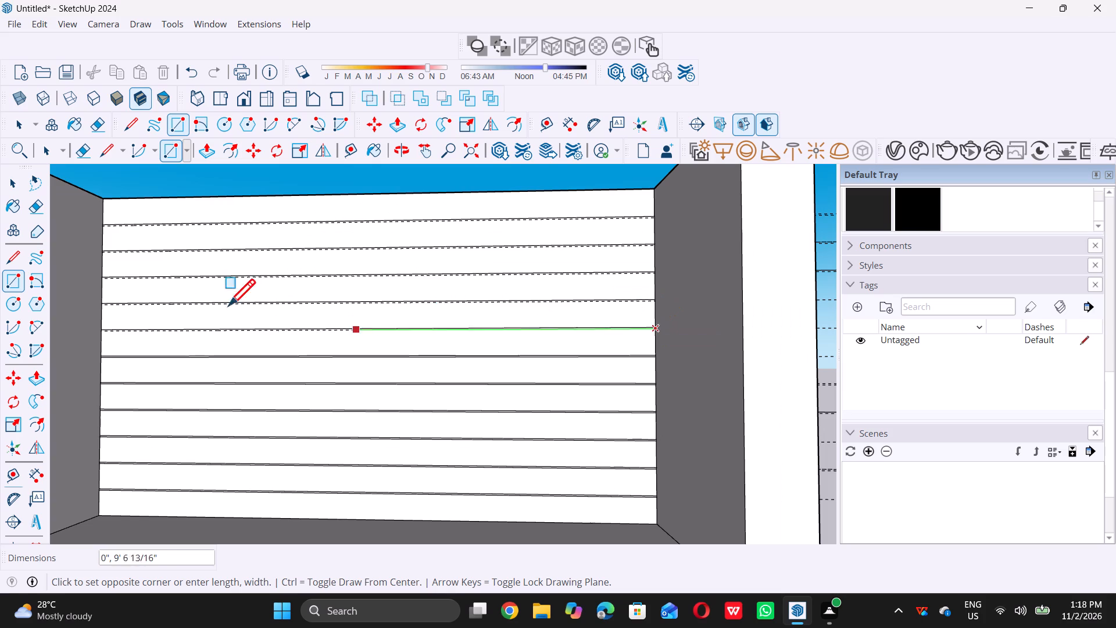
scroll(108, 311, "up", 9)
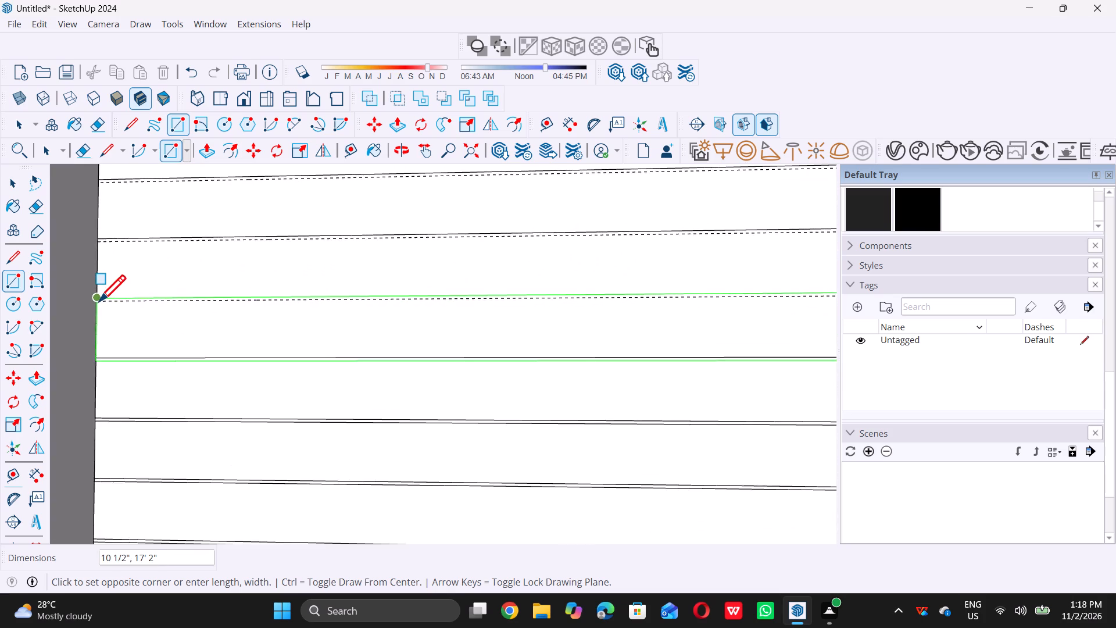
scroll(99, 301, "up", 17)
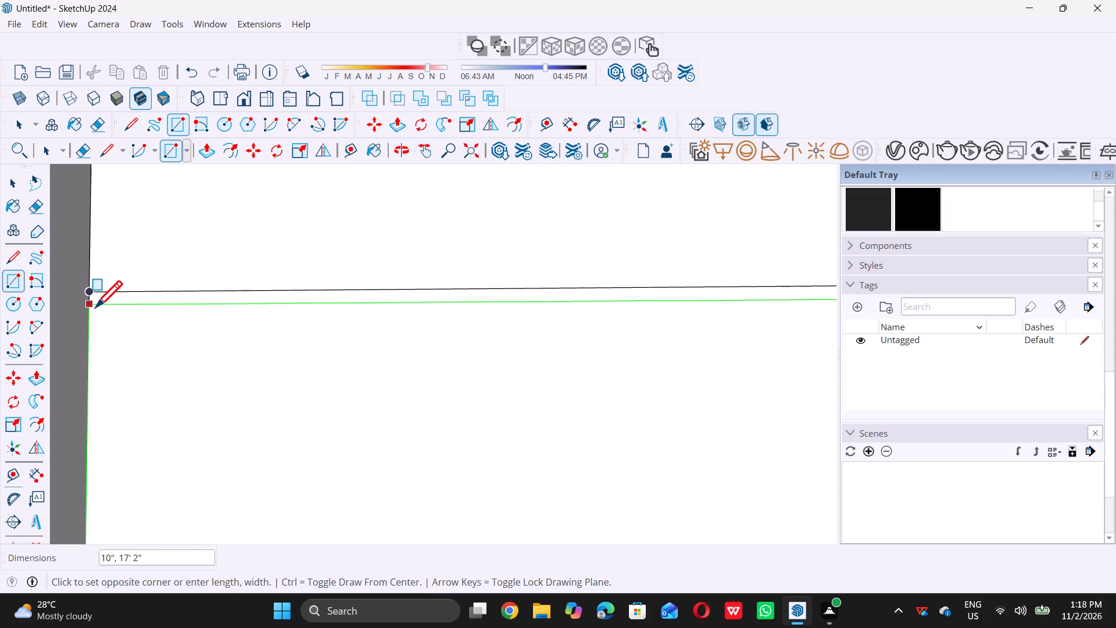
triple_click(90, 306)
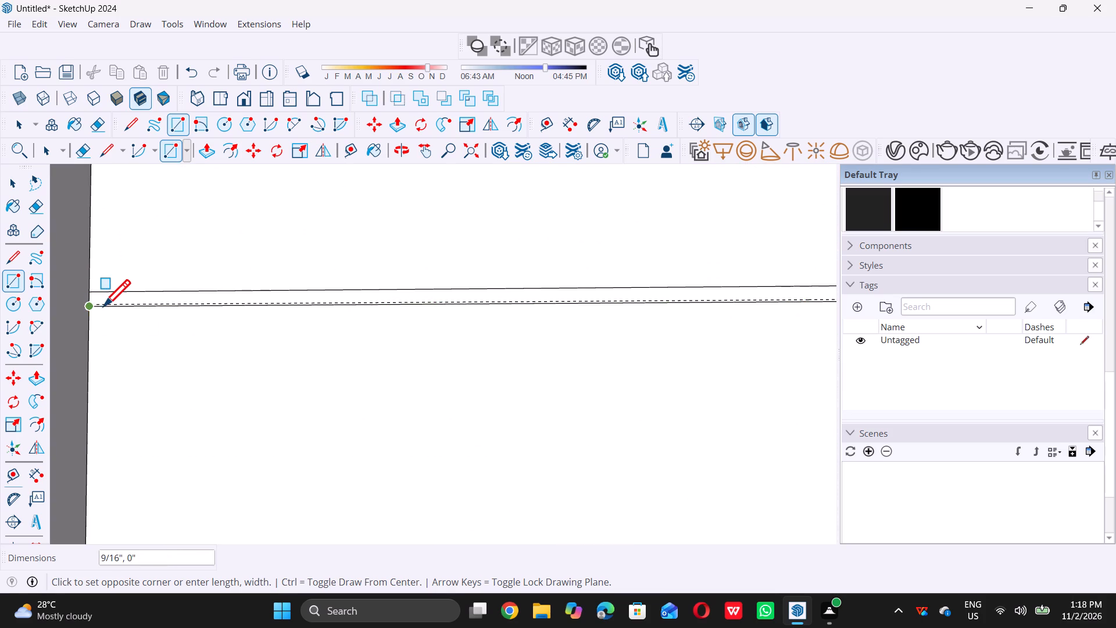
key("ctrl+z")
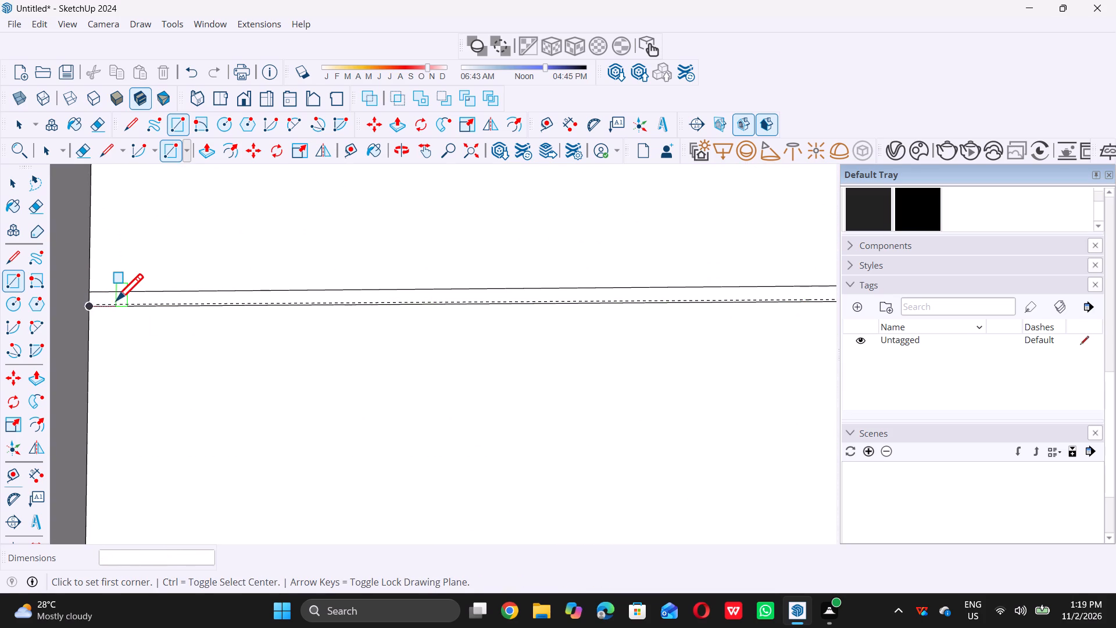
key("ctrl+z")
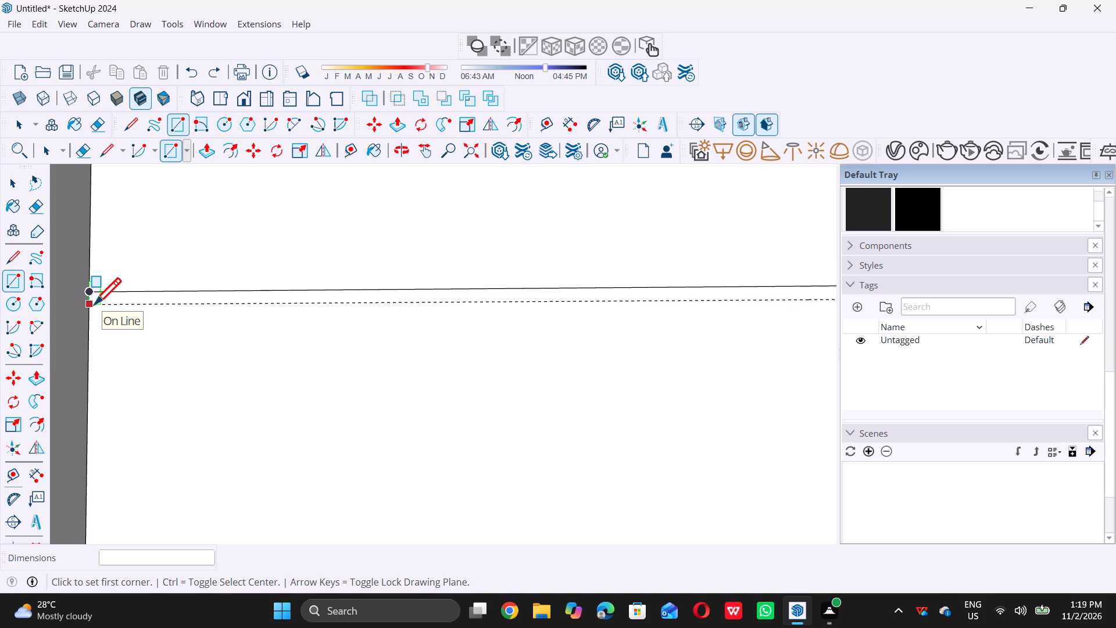
Draw a 10" by 17' 2" rectangle across the recessed front wall between the fourth and fifth guides from the top.
double_click(94, 304)
scroll(94, 304, "down", 16)
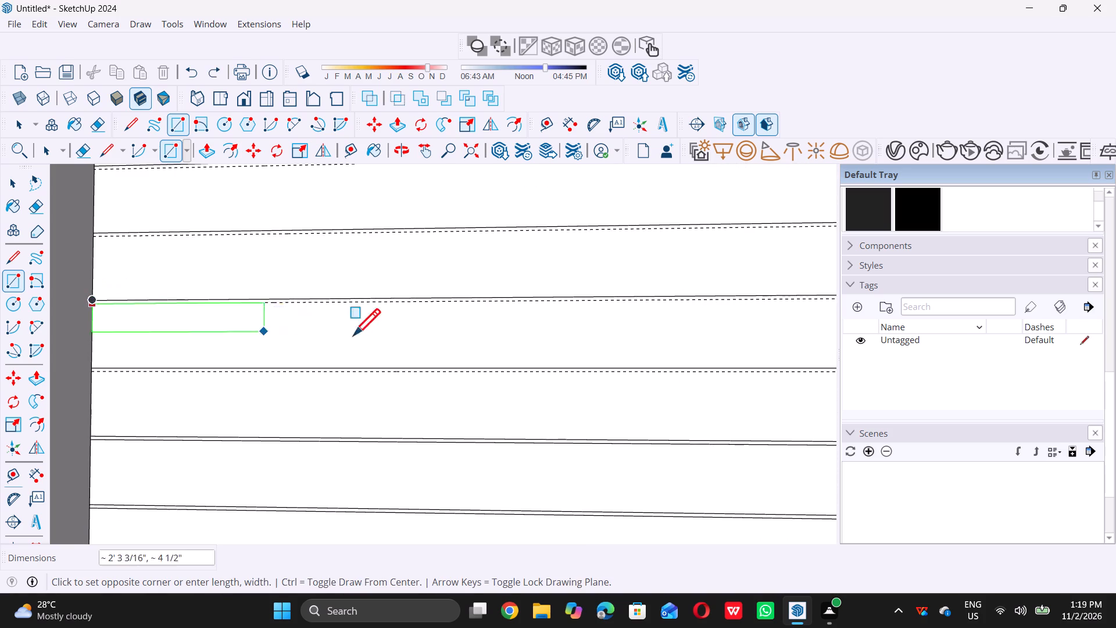
scroll(363, 340, "down", 11)
scroll(665, 329, "up", 6)
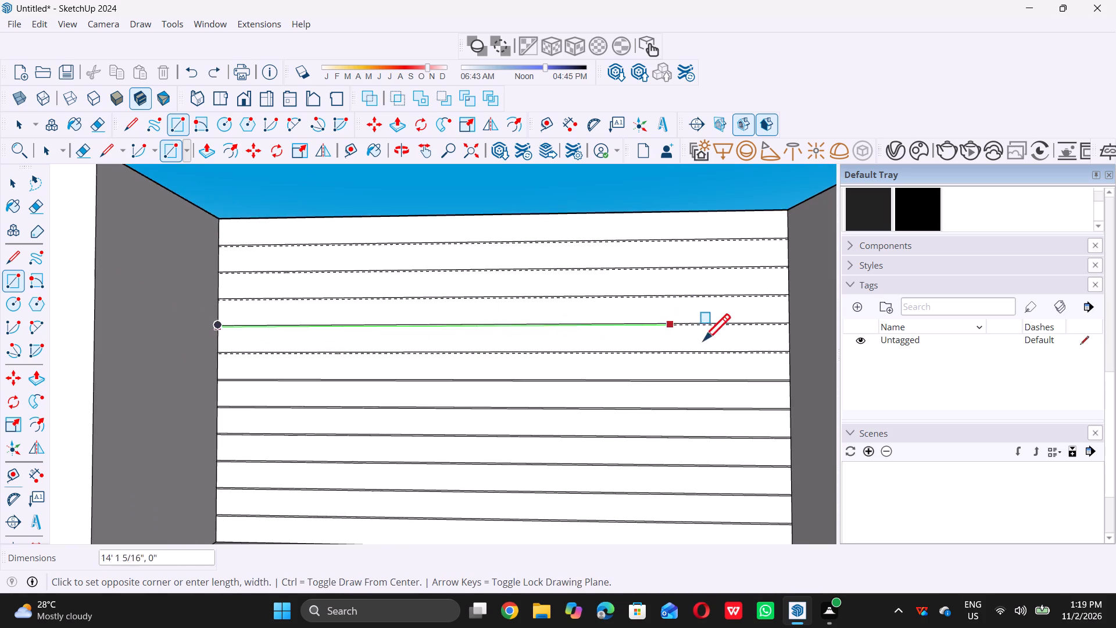
scroll(602, 346, "down", 10)
scroll(675, 352, "up", 5)
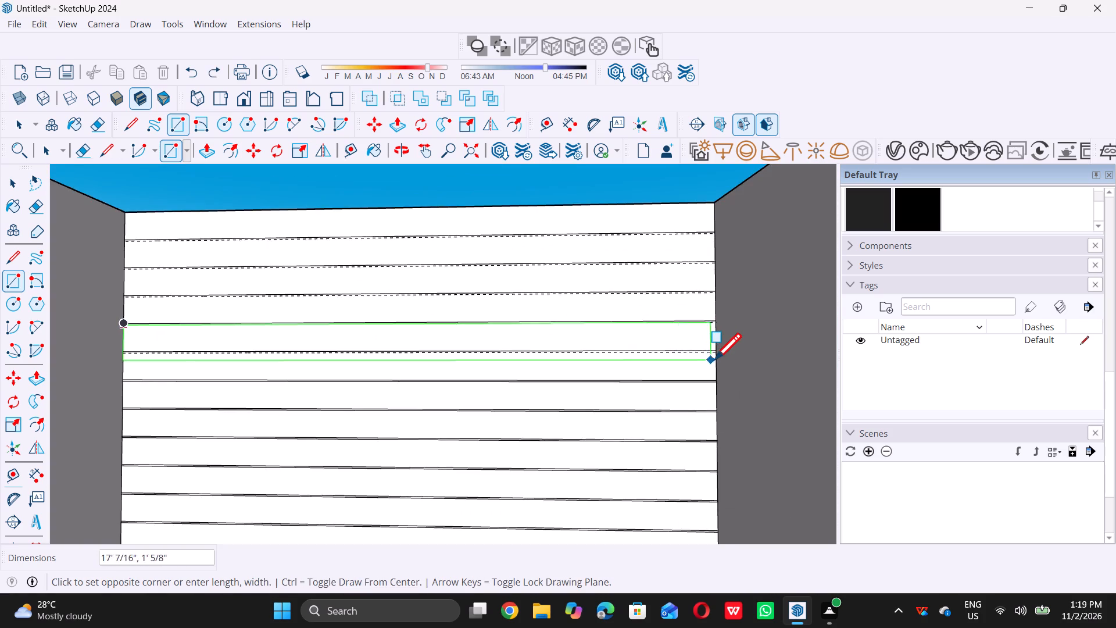
scroll(714, 359, "up", 19)
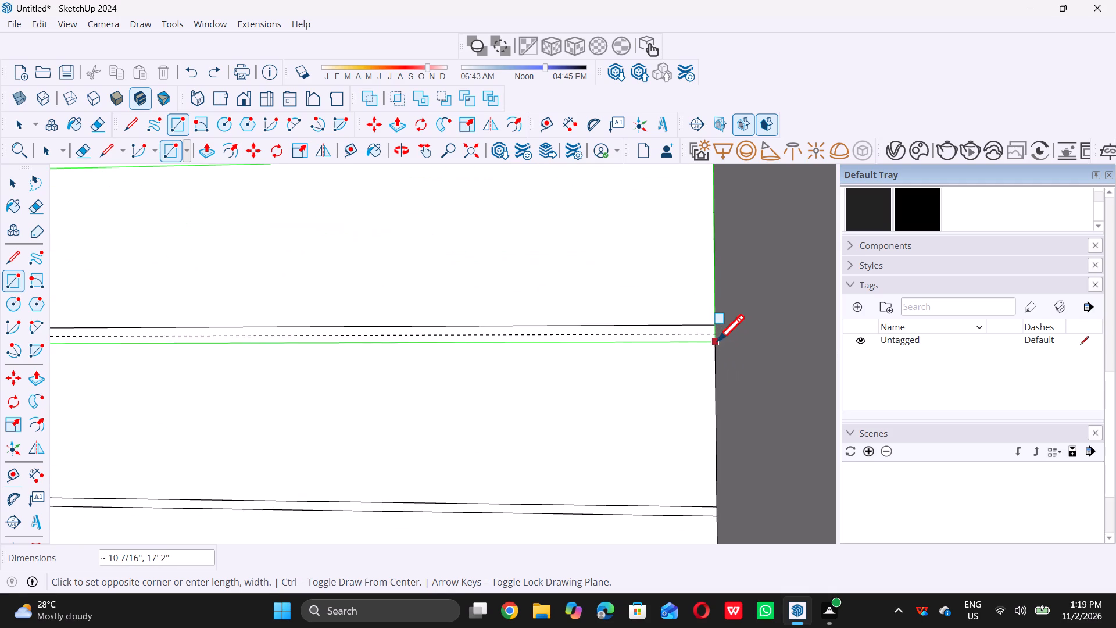
scroll(717, 334, "up", 10)
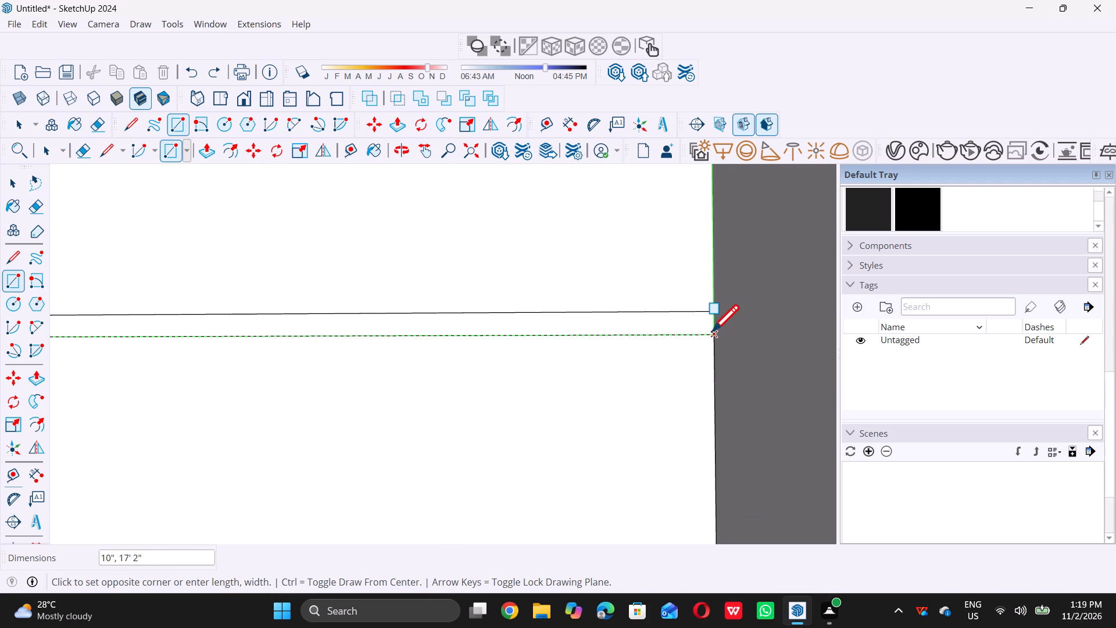
left_click(712, 331)
key("space")
scroll(712, 338, "down", 7)
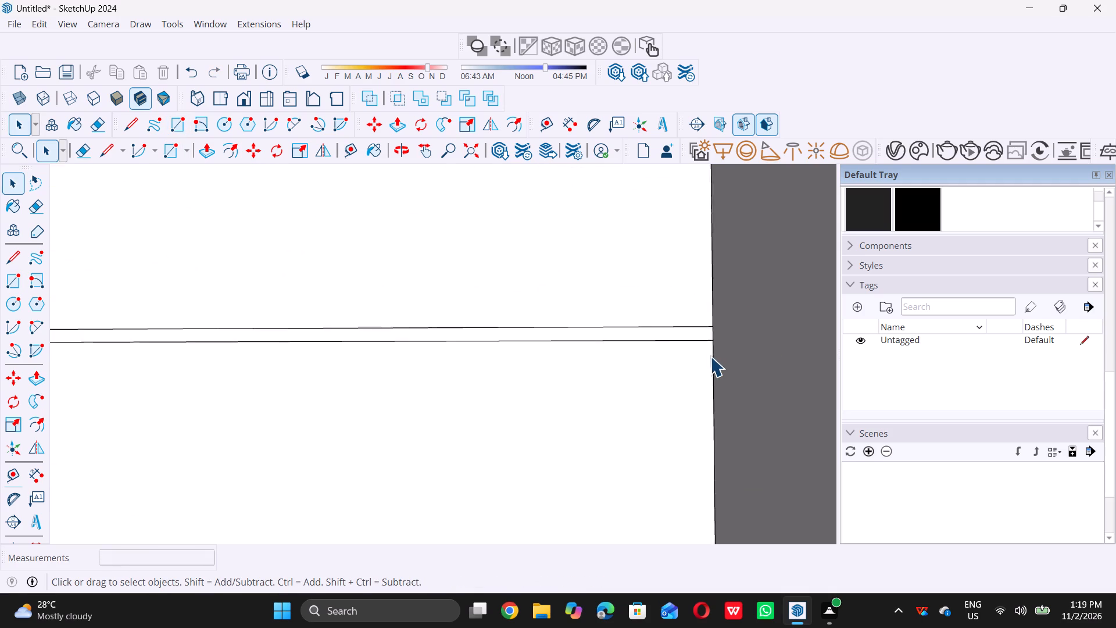
scroll(710, 356, "down", 20)
scroll(710, 356, "down", 10)
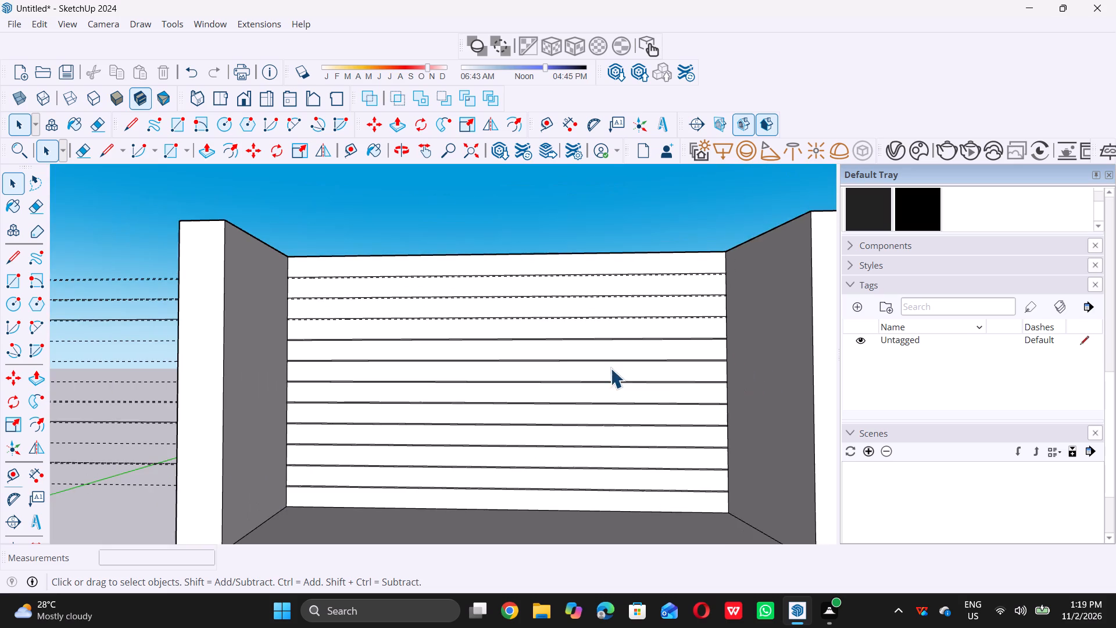
Draw a rectangle about 10" by 17' 2" across the recessed front wall between the third and second guides from the top.
scroll(345, 333, "up", 6)
scroll(334, 275, "up", 1)
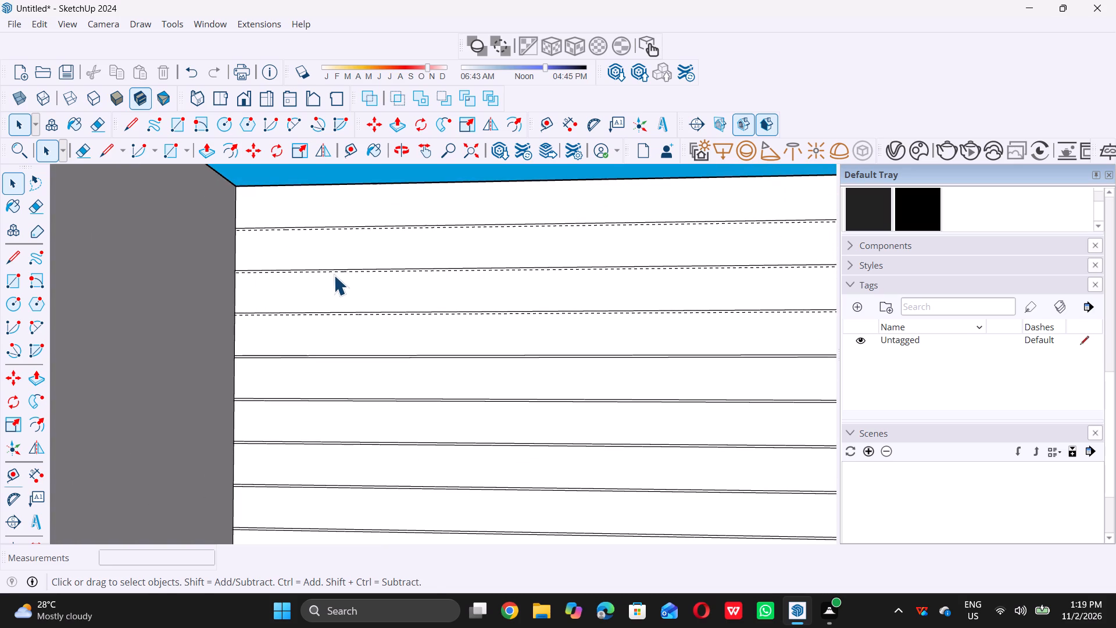
key("r")
scroll(247, 312, "up", 8)
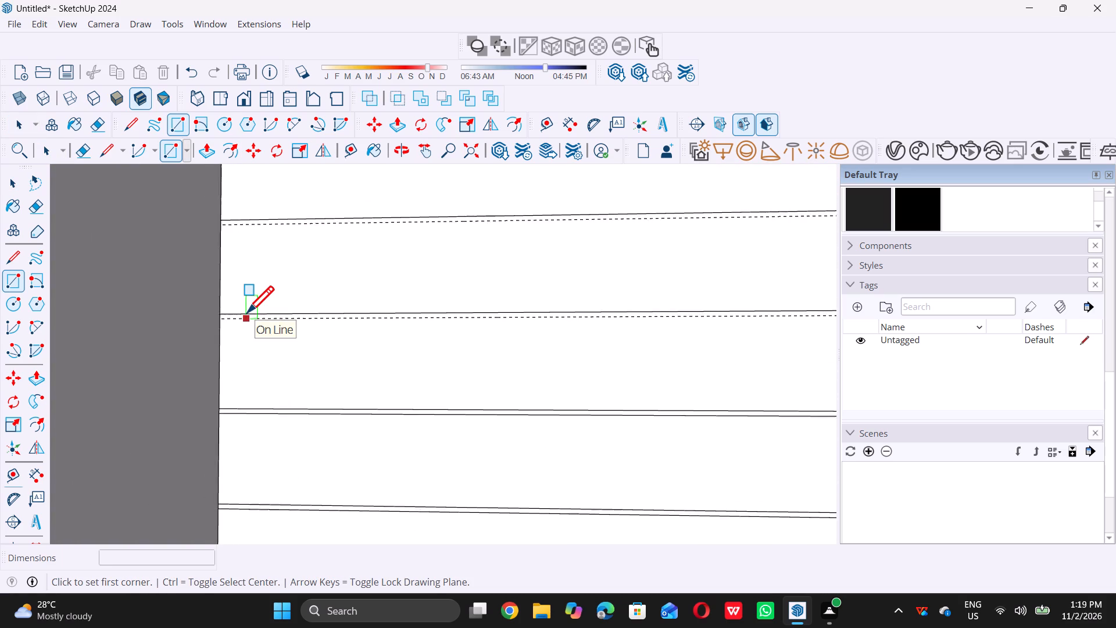
scroll(247, 312, "up", 9)
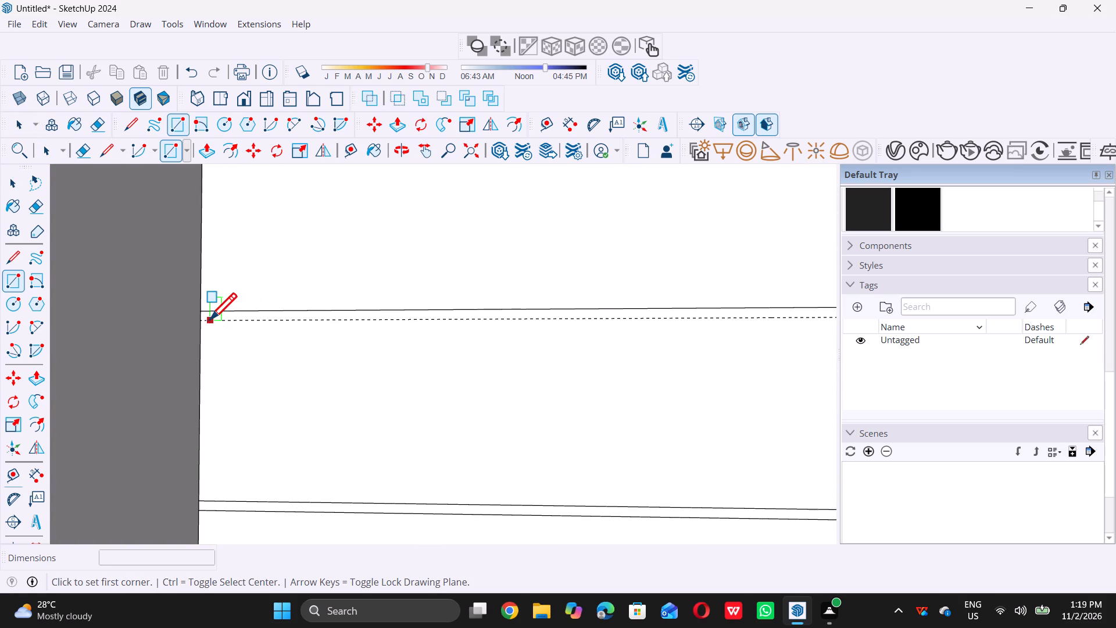
left_click(206, 319)
scroll(205, 320, "down", 11)
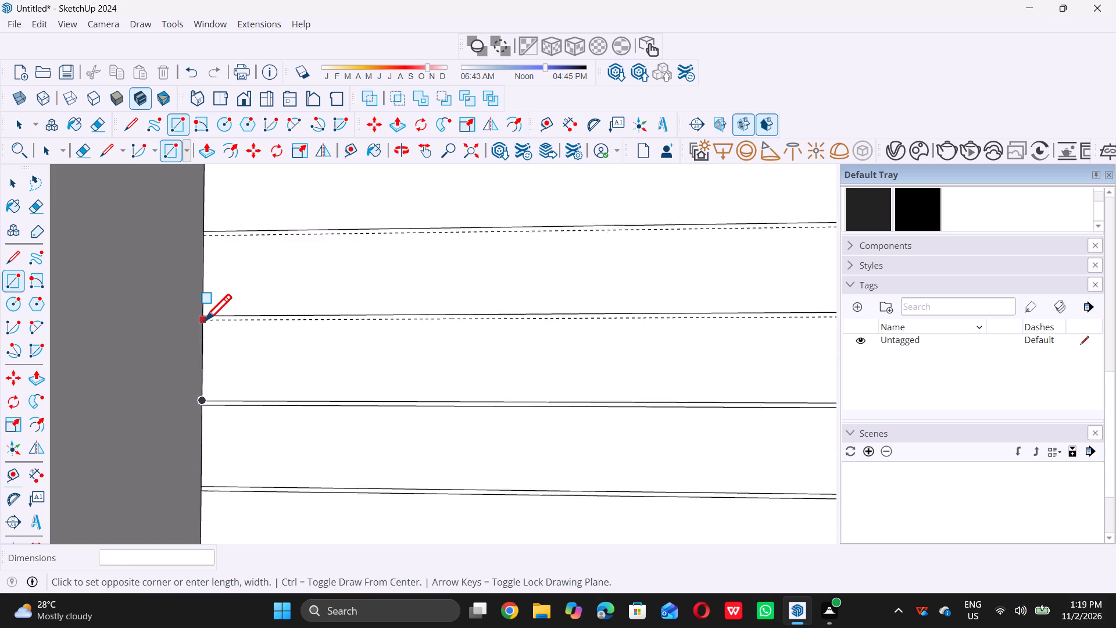
scroll(205, 320, "down", 16)
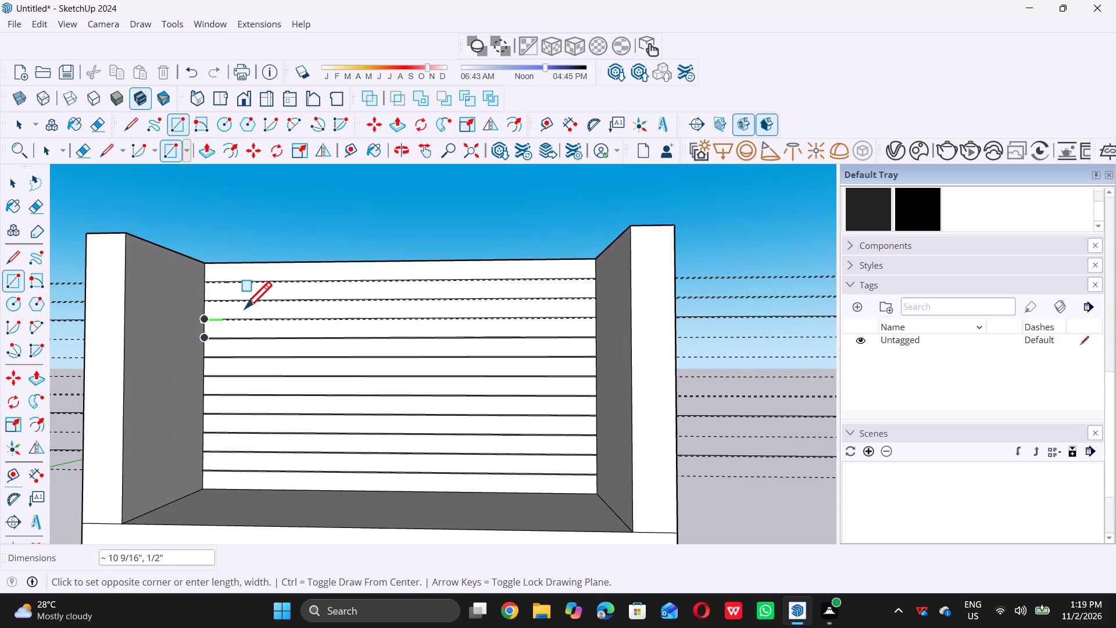
scroll(572, 304, "up", 12)
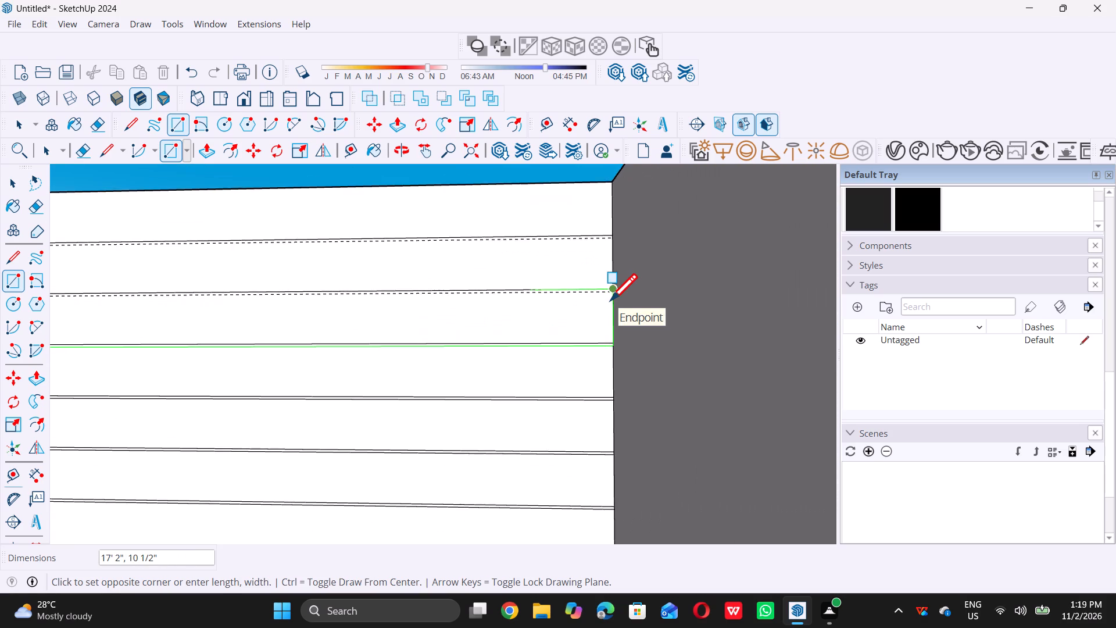
scroll(610, 300, "up", 8)
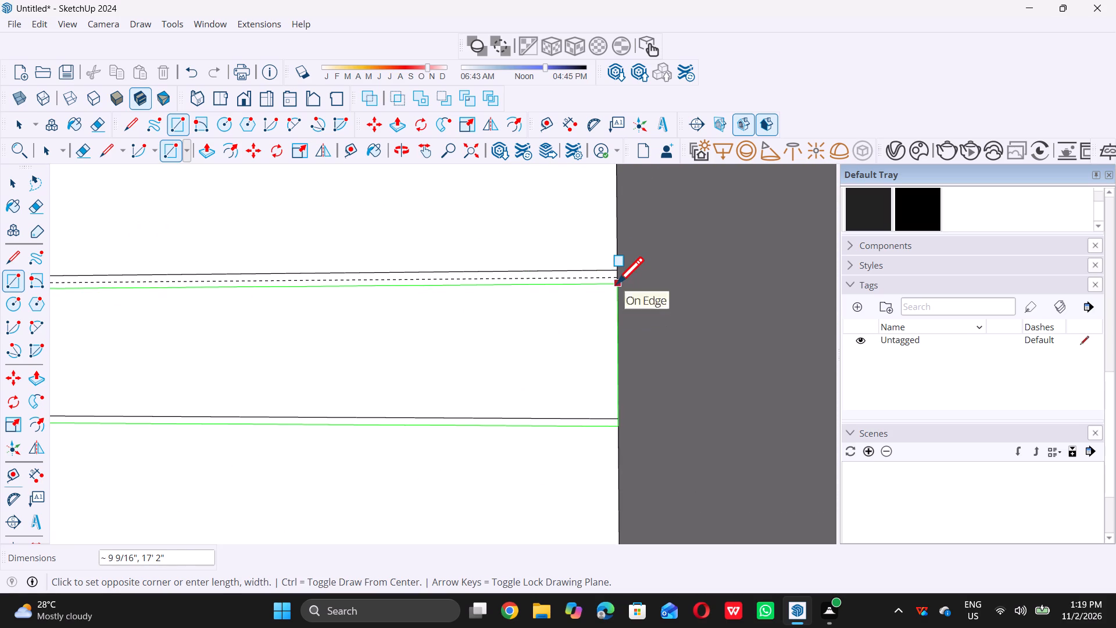
triple_click(616, 281)
scroll(615, 287, "down", 8)
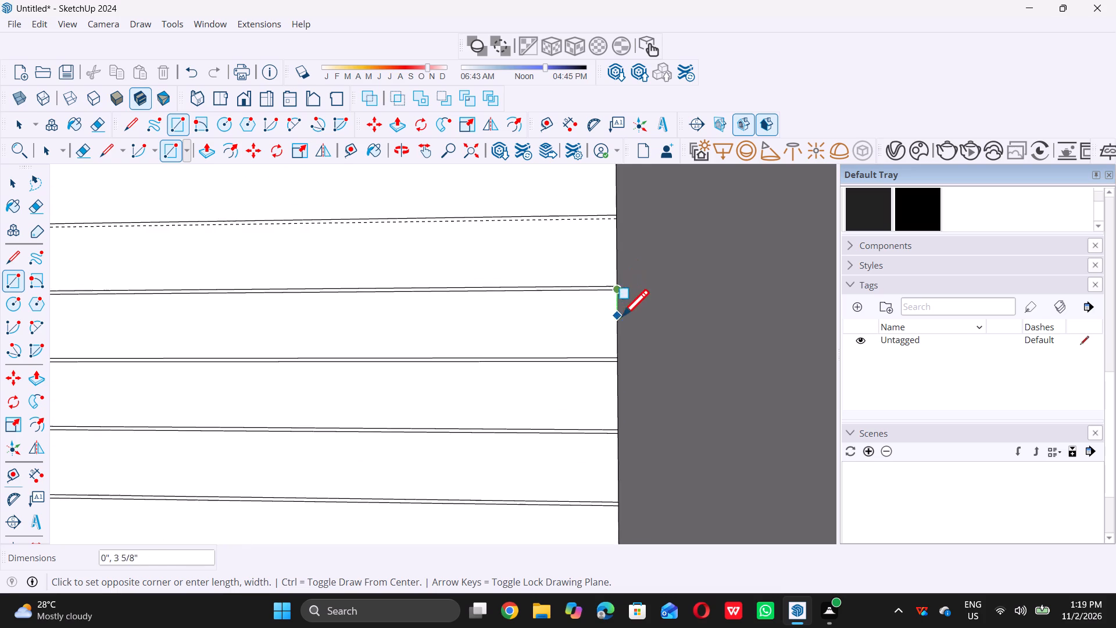
scroll(622, 316, "down", 12)
scroll(425, 311, "down", 8)
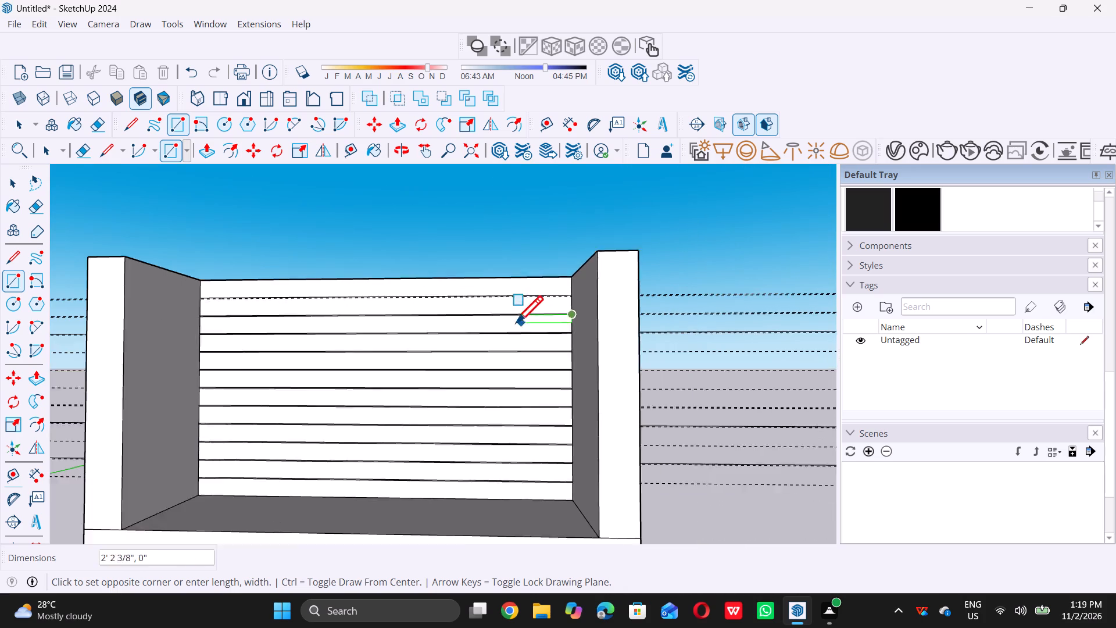
scroll(252, 302, "up", 10)
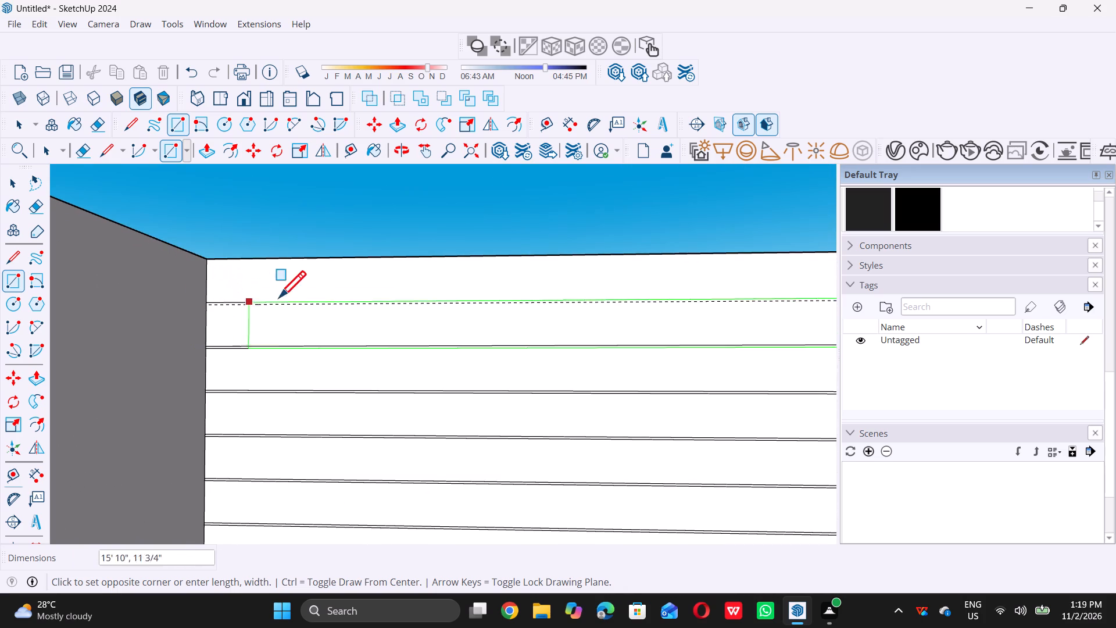
key("space")
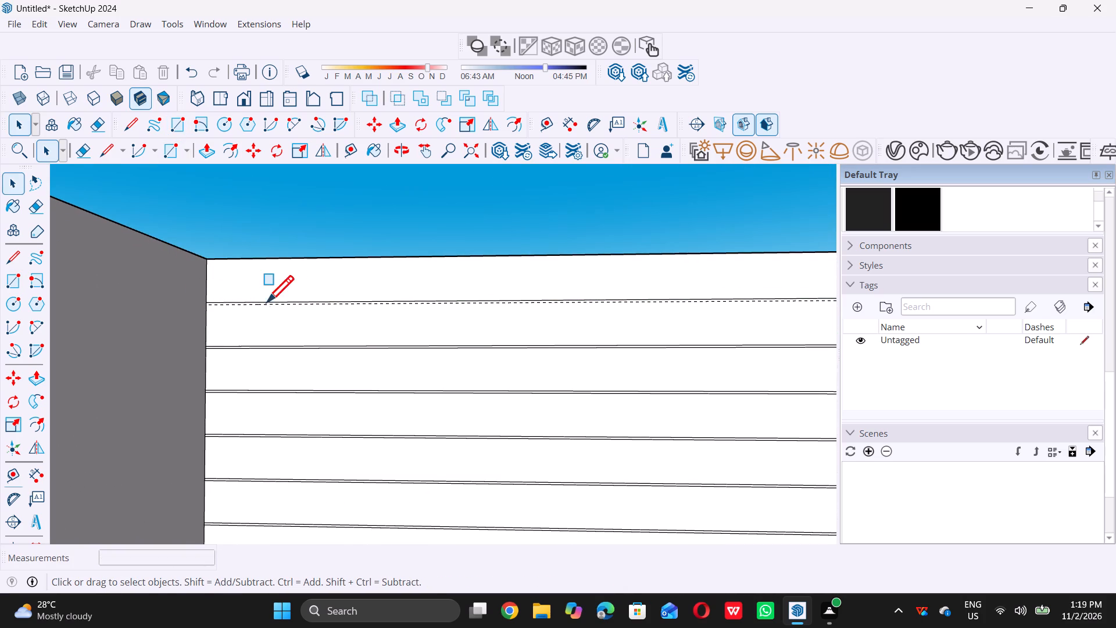
Draw a 1/2" by 17' 2" groove rectangle across the recessed front wall along its topmost guide.
key("r")
scroll(228, 302, "up", 11)
scroll(179, 296, "up", 5)
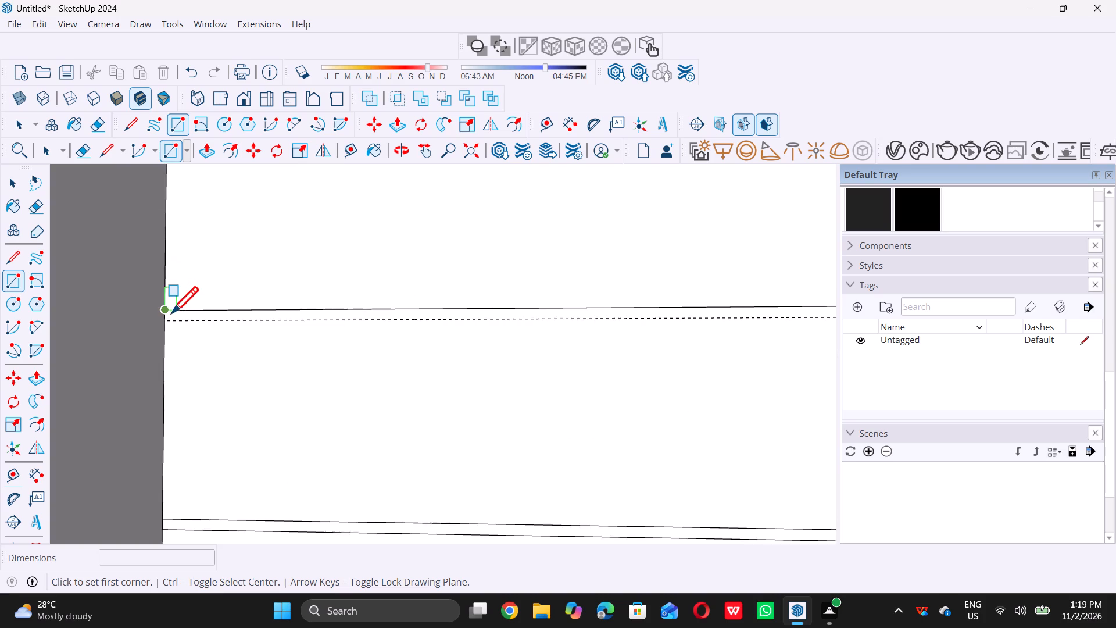
scroll(171, 314, "up", 8)
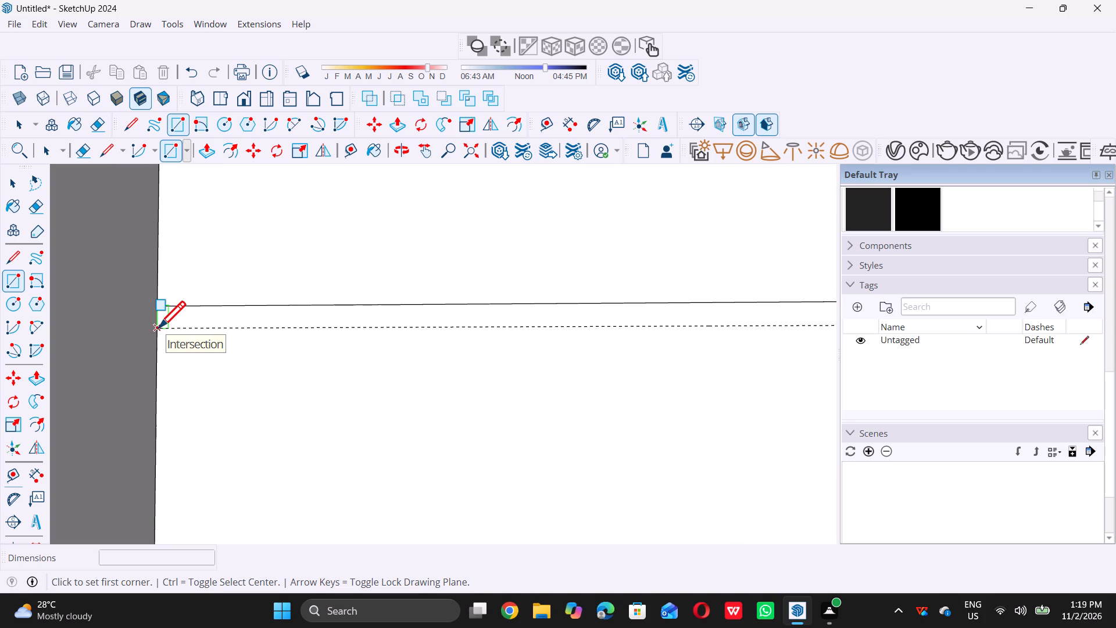
left_click(159, 327)
scroll(159, 326, "down", 20)
scroll(159, 326, "down", 7)
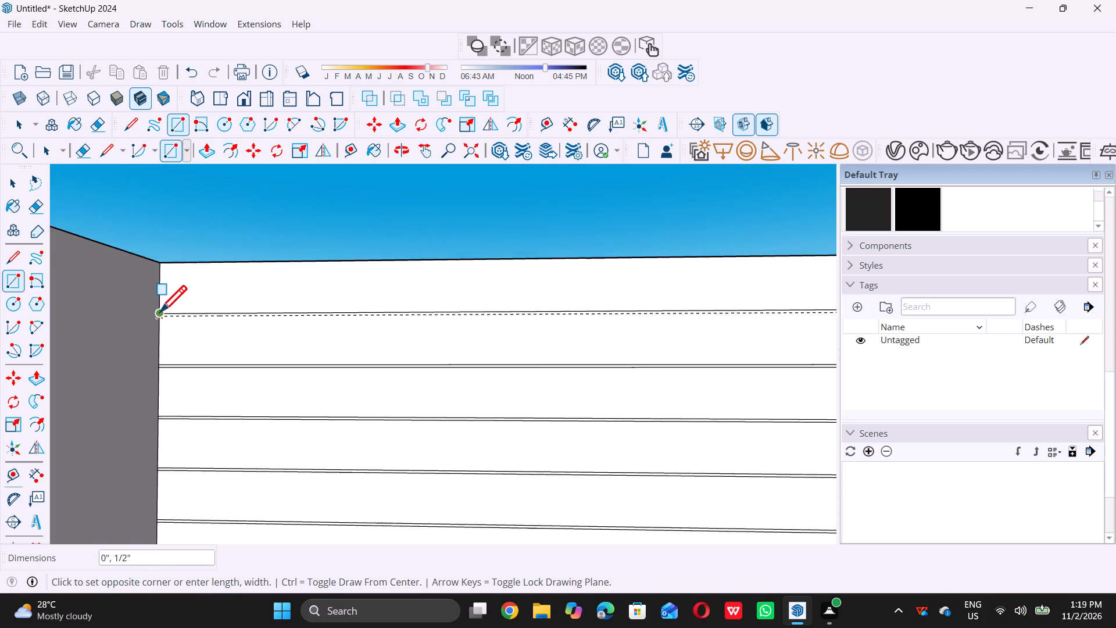
scroll(160, 312, "down", 12)
scroll(489, 297, "up", 9)
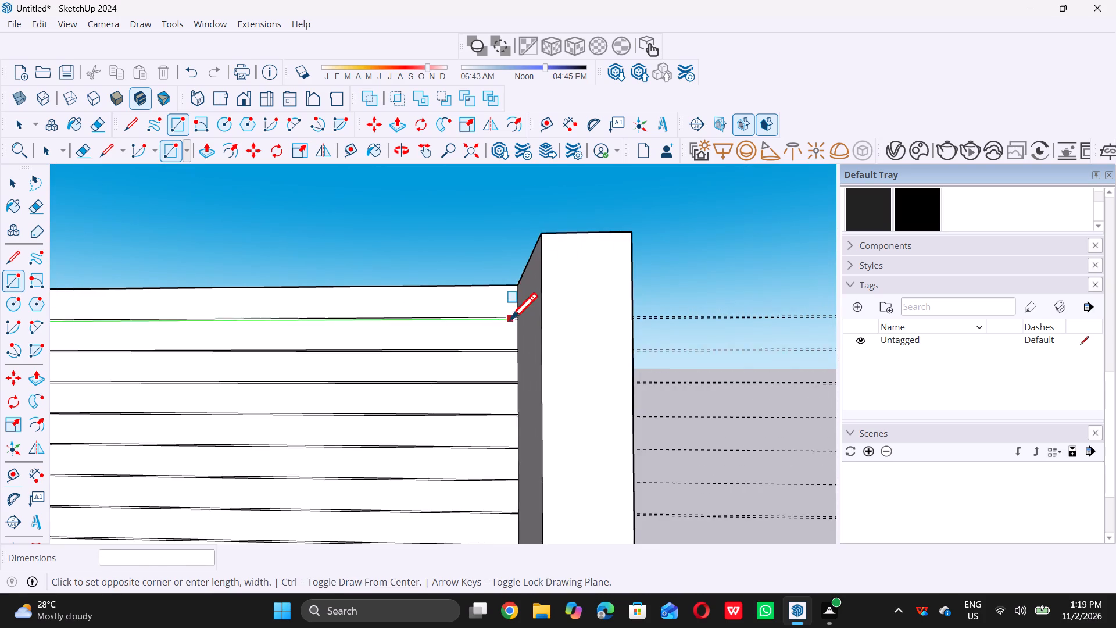
scroll(510, 319, "up", 18)
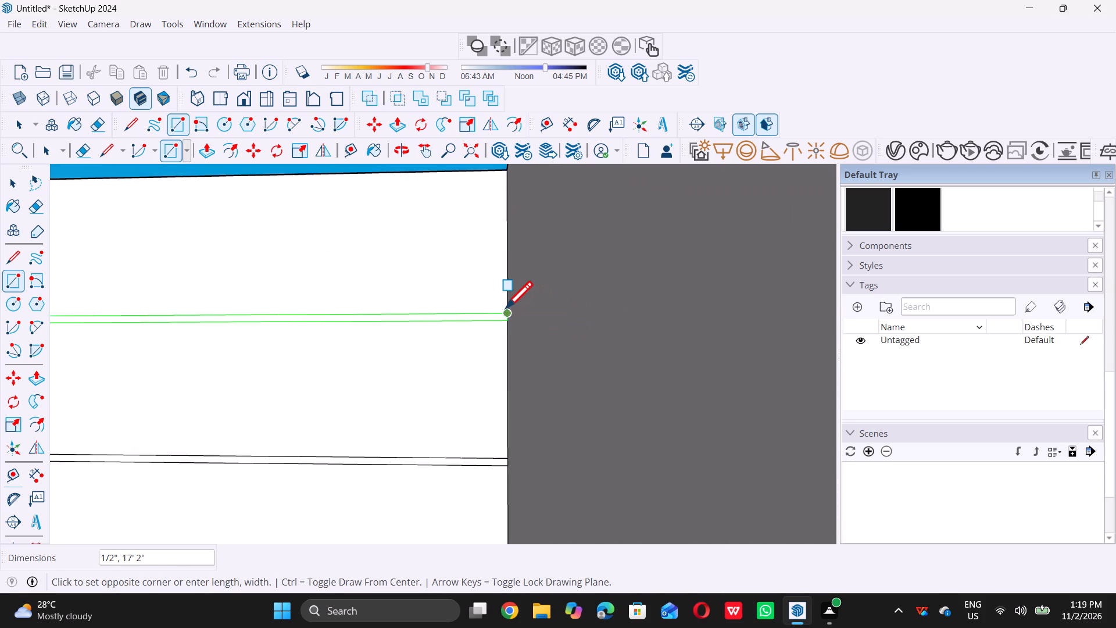
scroll(506, 308, "up", 4)
double_click(507, 313)
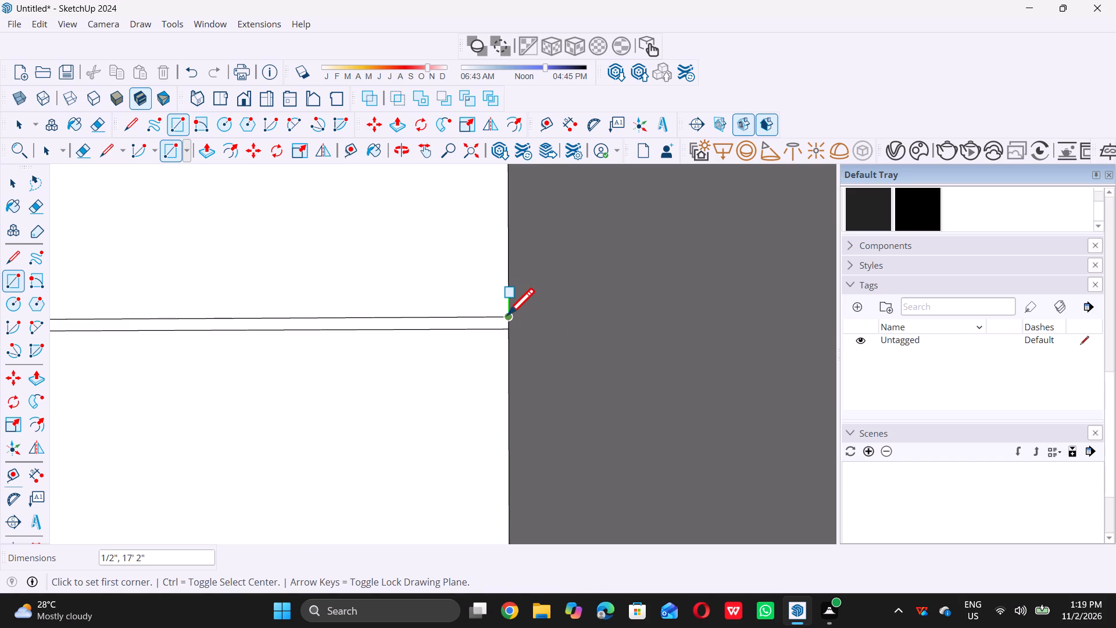
key("space")
Delete all guides from the model.
scroll(512, 316, "down", 20)
scroll(512, 316, "down", 3)
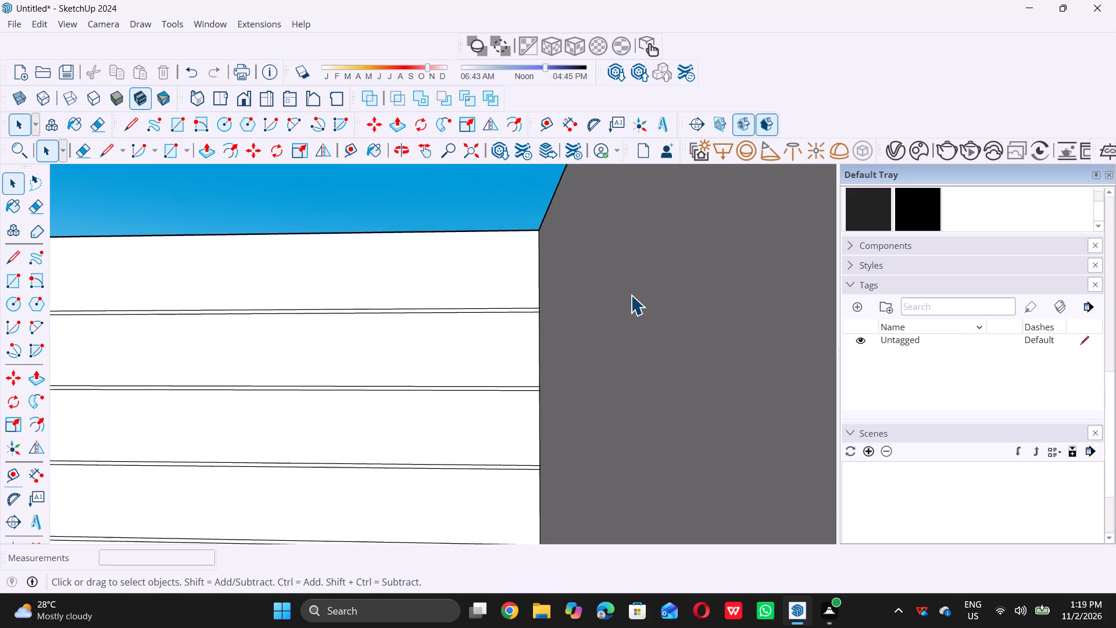
scroll(631, 295, "down", 20)
scroll(631, 295, "down", 14)
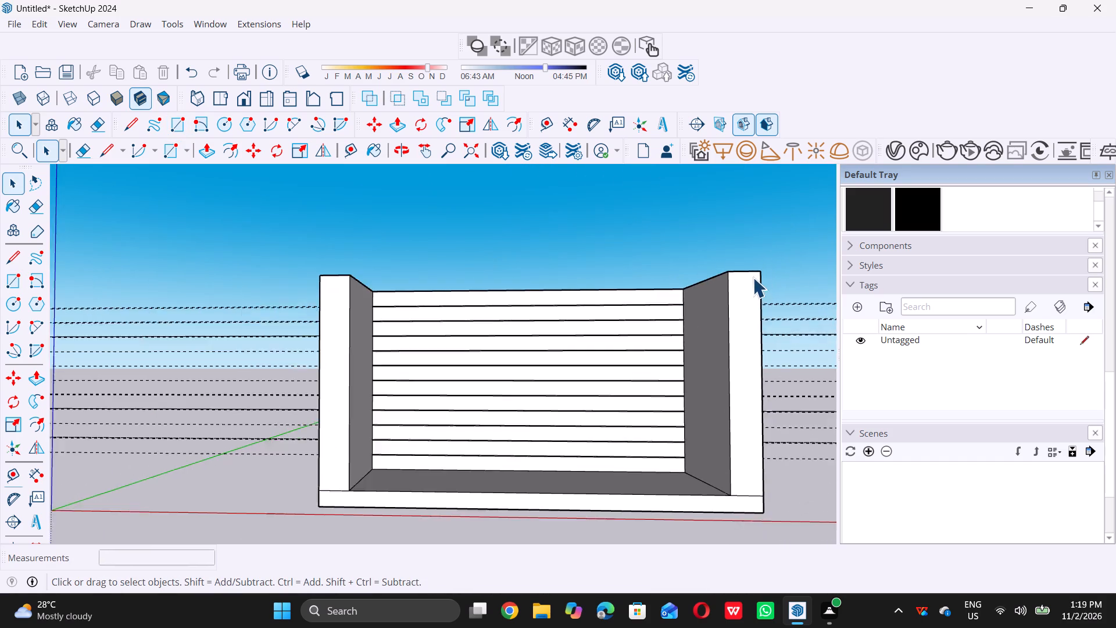
scroll(753, 277, "down", 3)
middle_click_drag(685, 378, 723, 437)
scroll(685, 378, "down", 1)
scroll(723, 437, "up", 1)
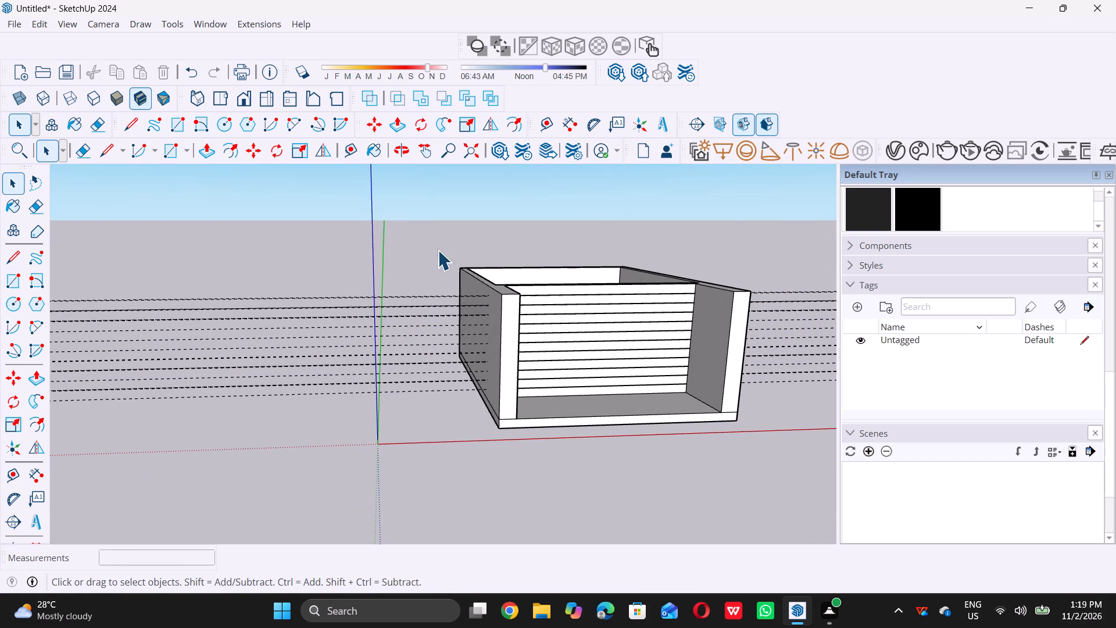
left_click(37, 27)
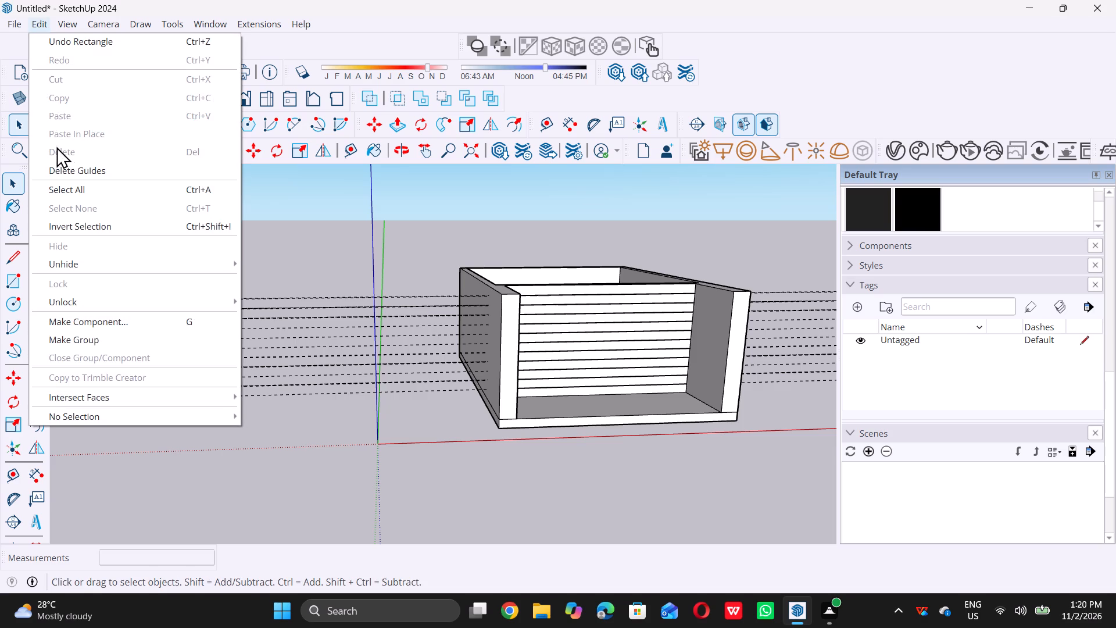
left_click(69, 169)
Examine the room and the strips on its recessed front wall from several angles and up close.
scroll(440, 276, "down", 5)
middle_click_drag(507, 299, 499, 388)
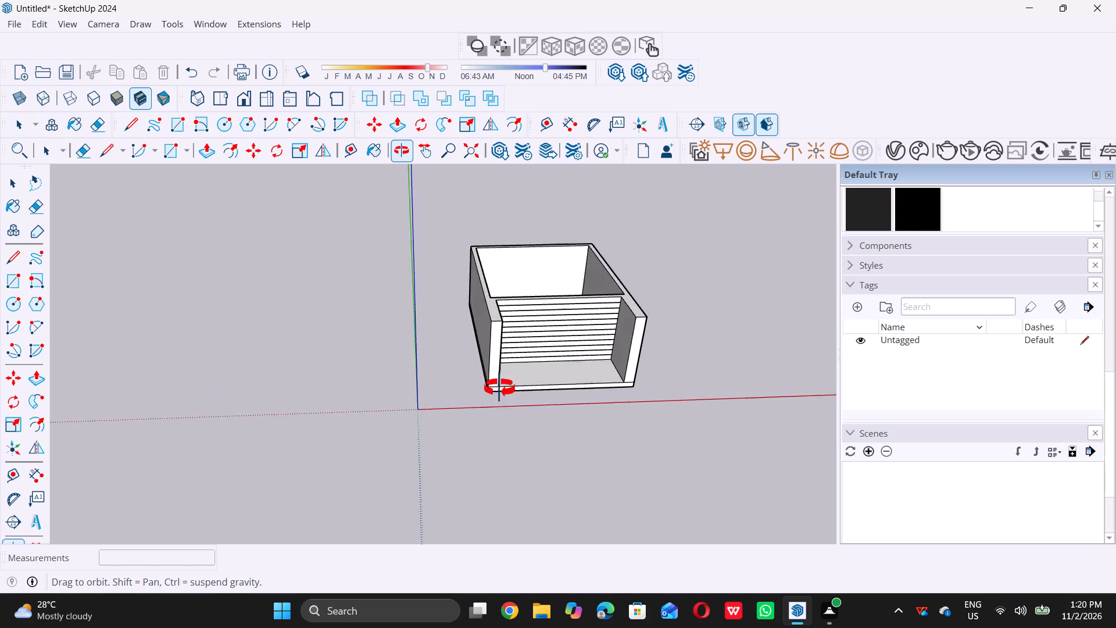
middle_click_drag(499, 388, 396, 370)
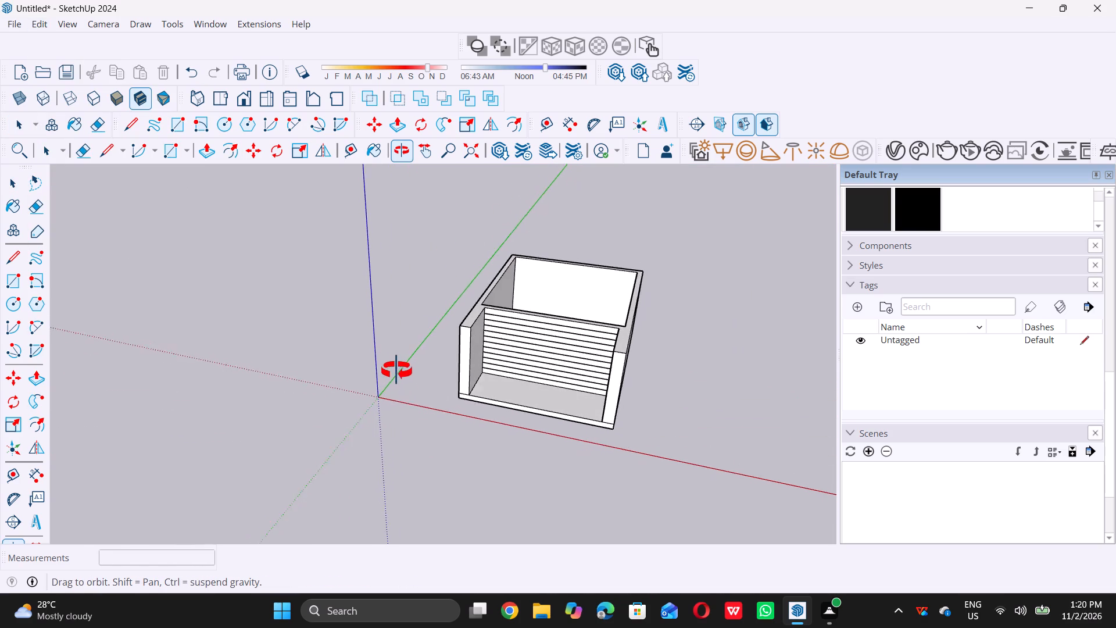
middle_click_drag(396, 370, 559, 377)
scroll(543, 297, "up", 6)
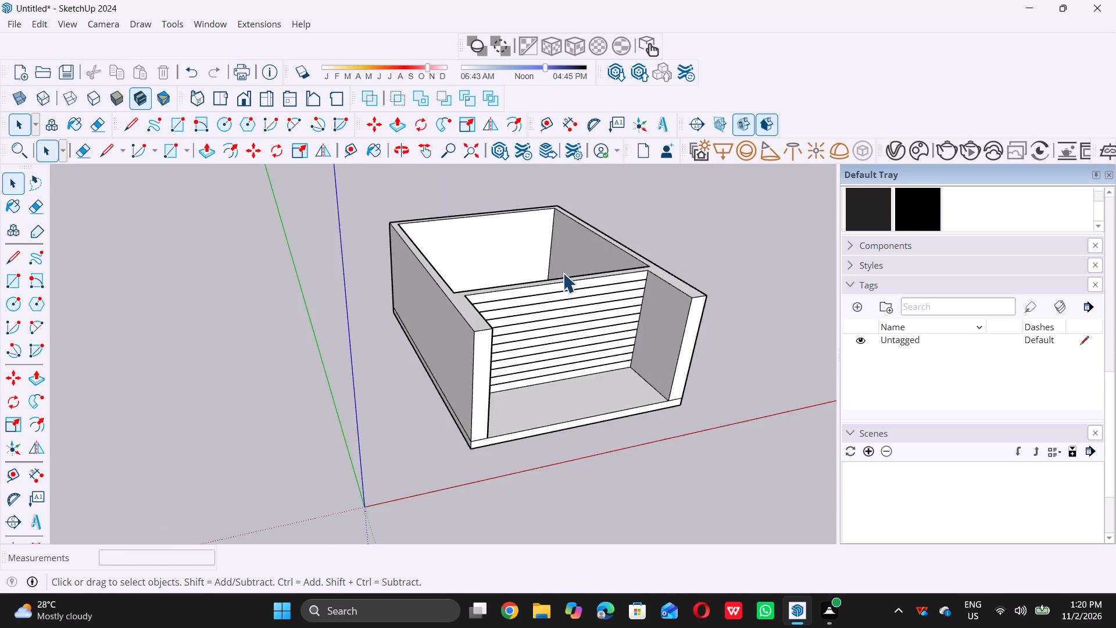
scroll(563, 273, "up", 3)
scroll(343, 251, "down", 7)
middle_click_drag(464, 292, 224, 298)
scroll(464, 292, "down", 1)
scroll(224, 298, "up", 1)
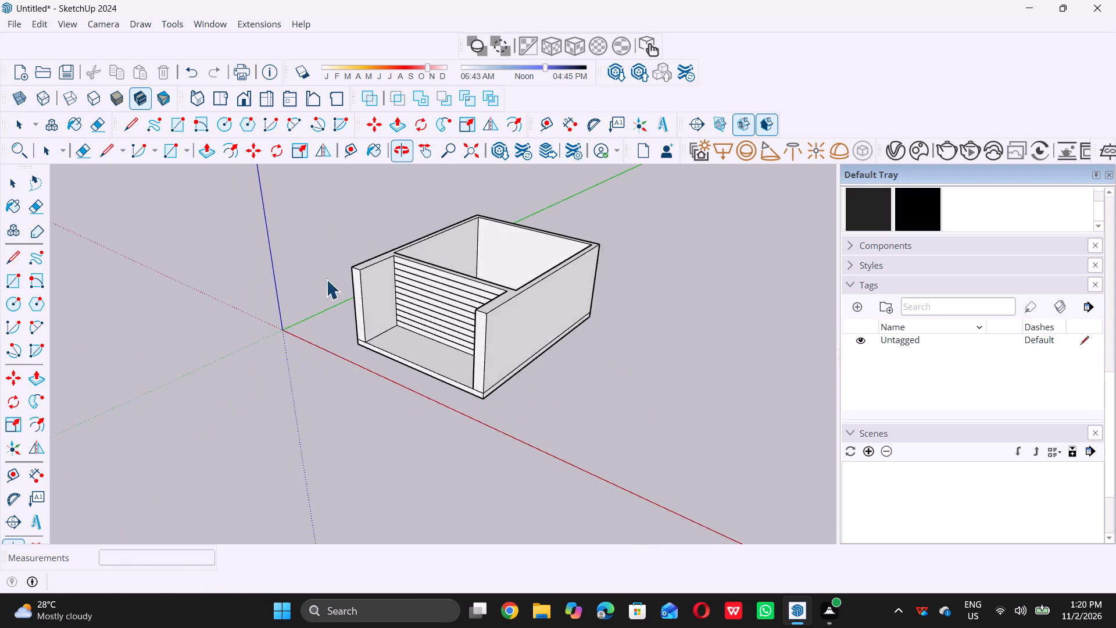
scroll(453, 242, "up", 4)
scroll(414, 226, "down", 10)
middle_click_drag(423, 286, 446, 251)
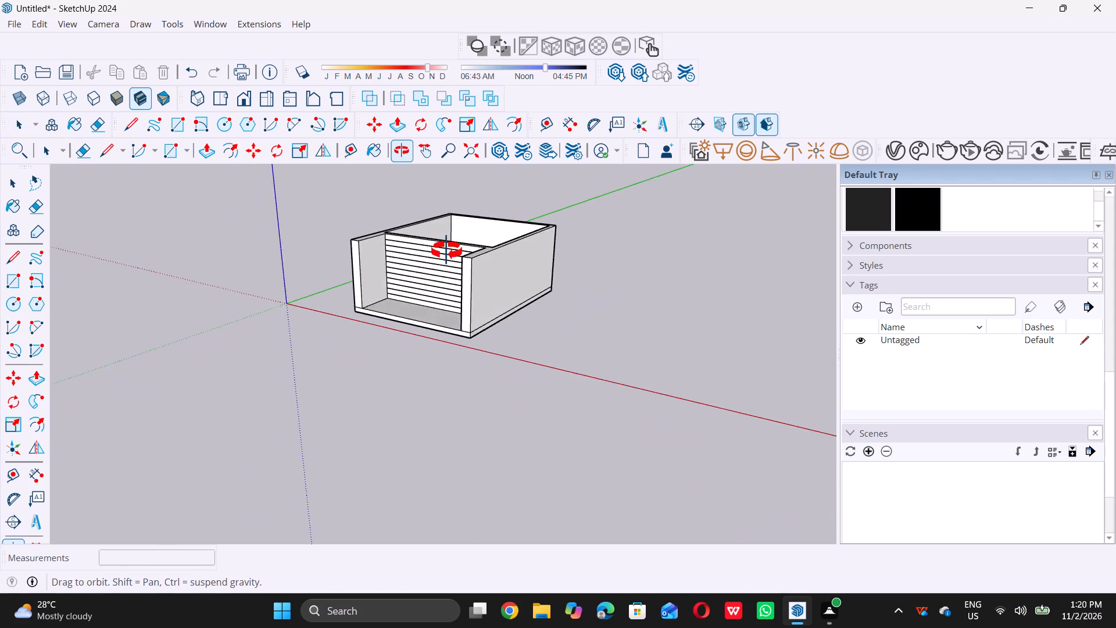
scroll(446, 251, "up", 7)
middle_click_drag(446, 251, 446, 250)
scroll(380, 325, "up", 2)
scroll(374, 331, "down", 6)
middle_click_drag(367, 363, 392, 324)
scroll(390, 330, "up", 13)
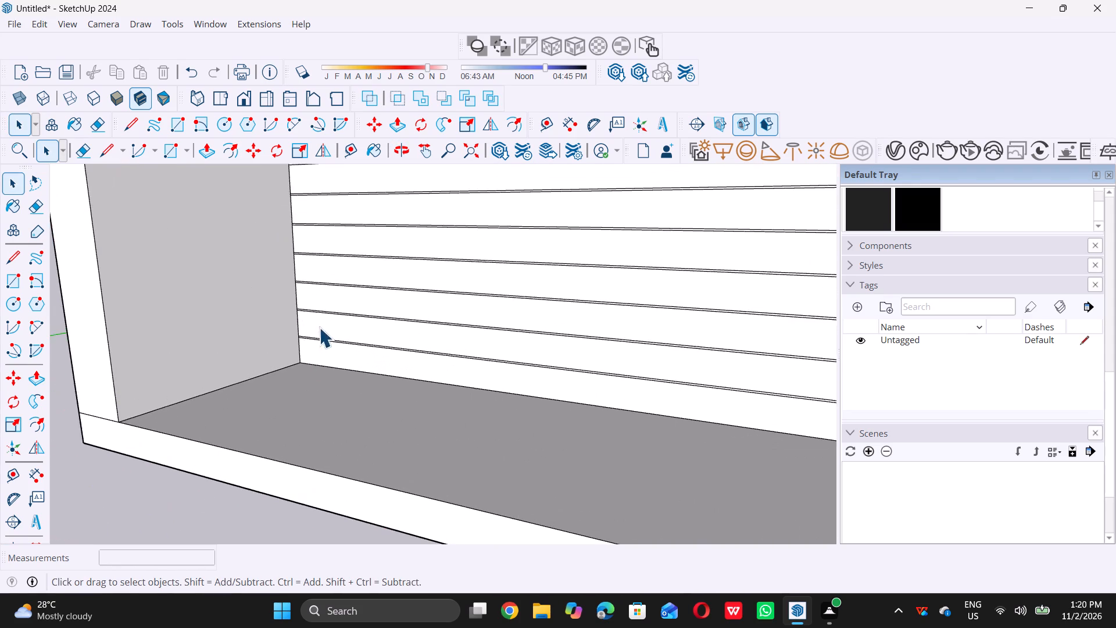
scroll(319, 327, "up", 16)
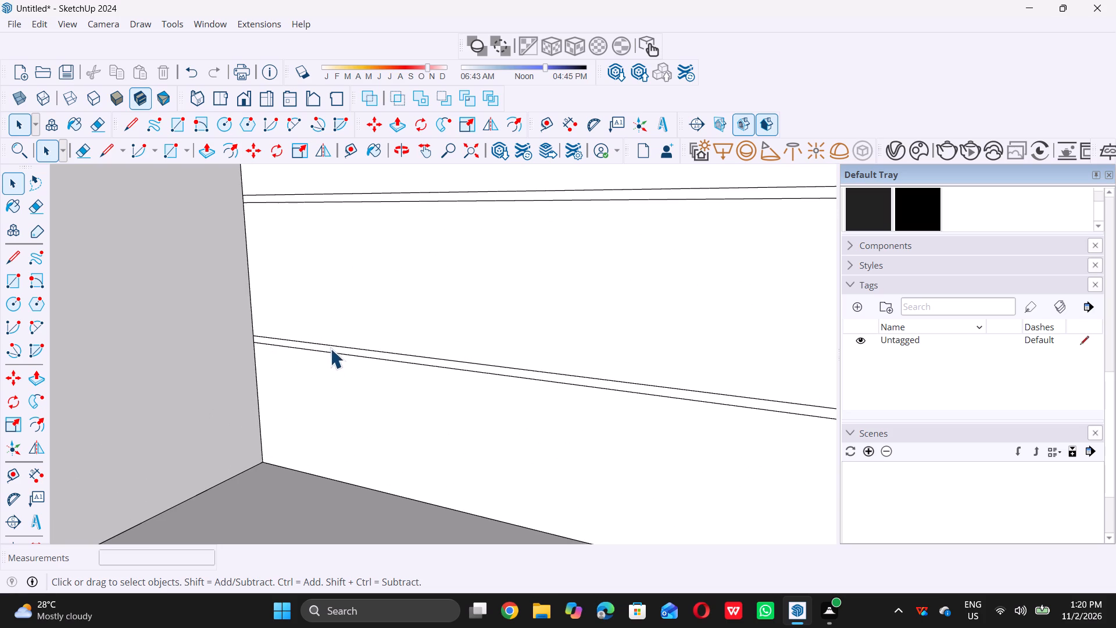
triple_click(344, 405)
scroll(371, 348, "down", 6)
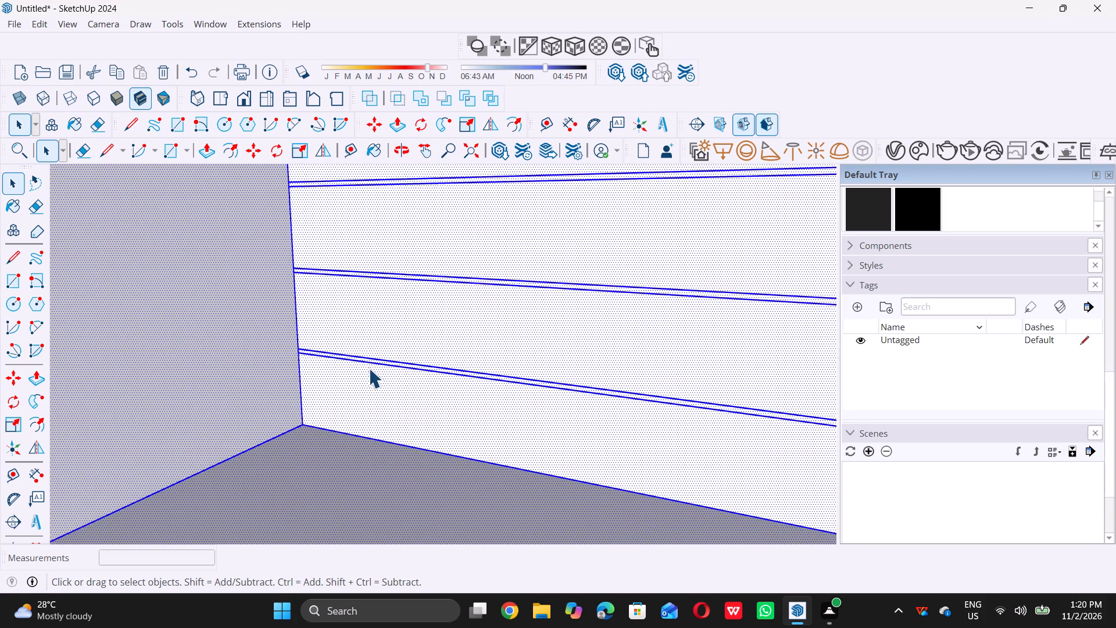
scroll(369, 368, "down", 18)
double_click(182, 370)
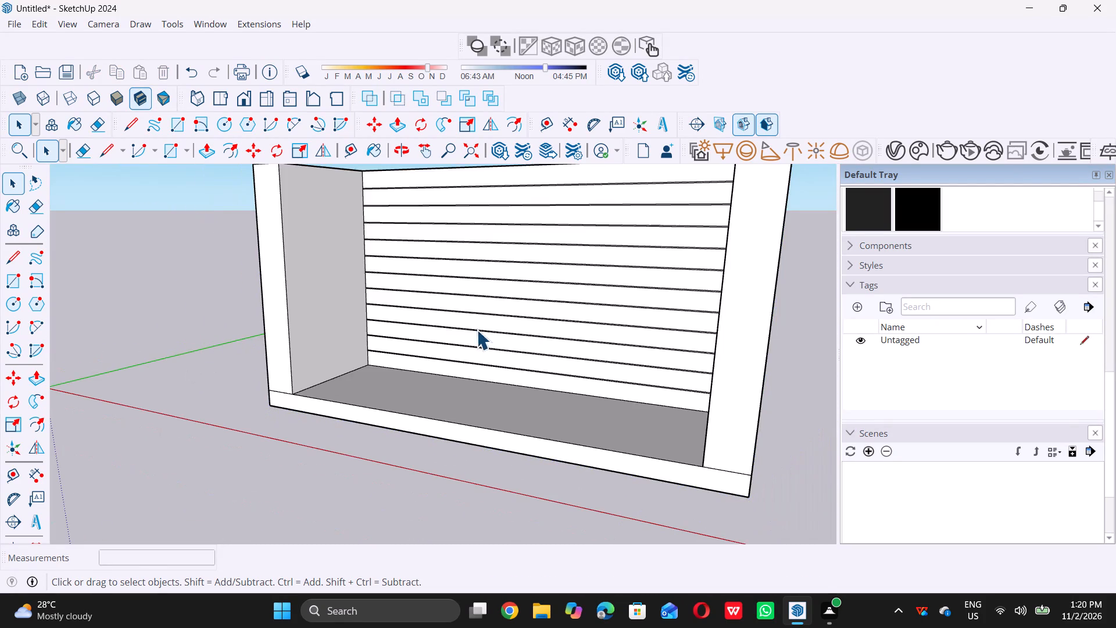
Push/Pull the bottom strip of the recessed front wall 0.5" outward toward the porch.
scroll(430, 345, "up", 12)
double_click(382, 365)
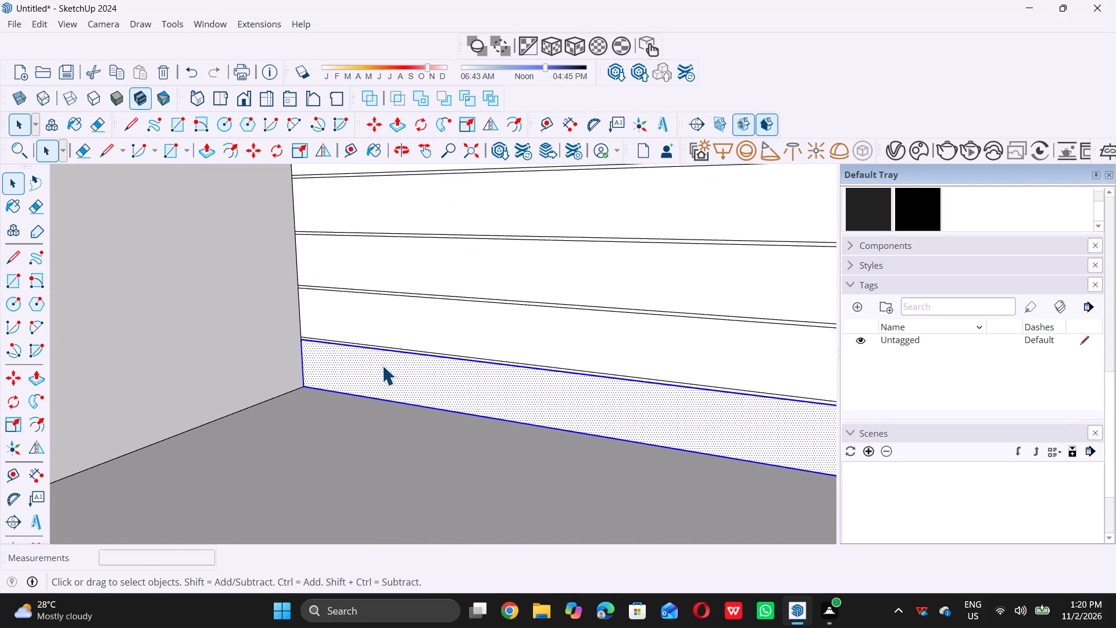
key("p")
left_click(382, 365)
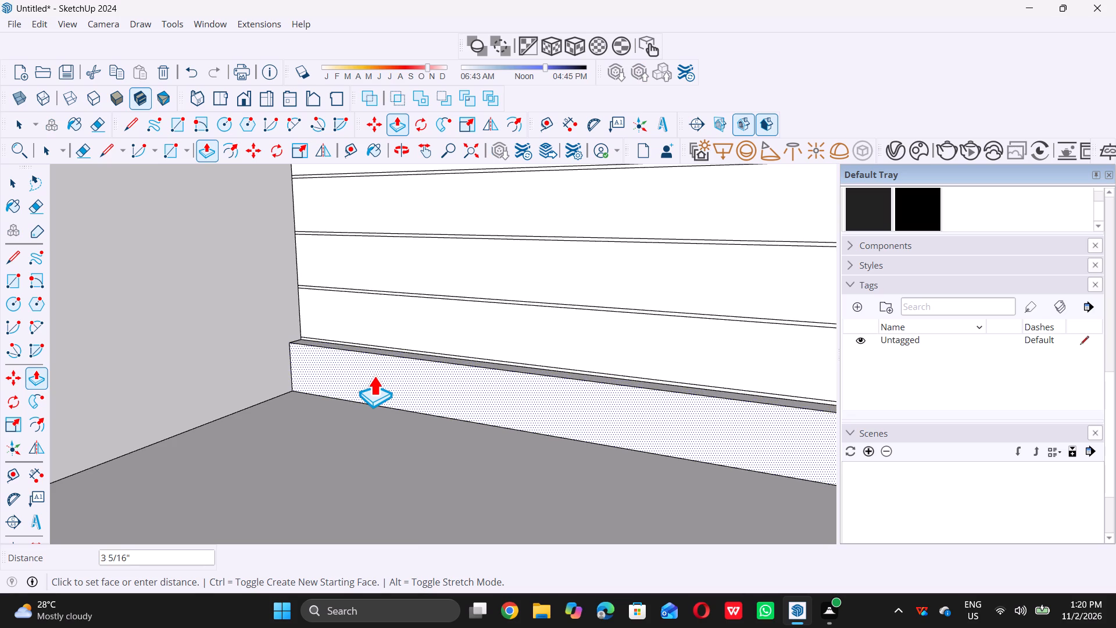
type("0.5")
key("shift+quotedbl")
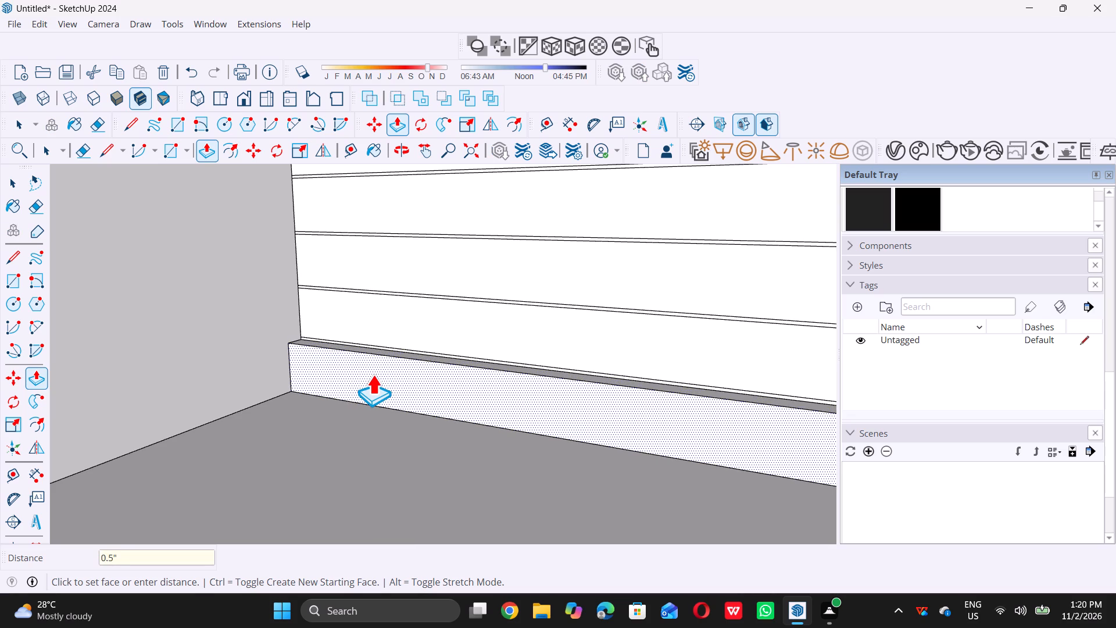
key("Return")
key("space")
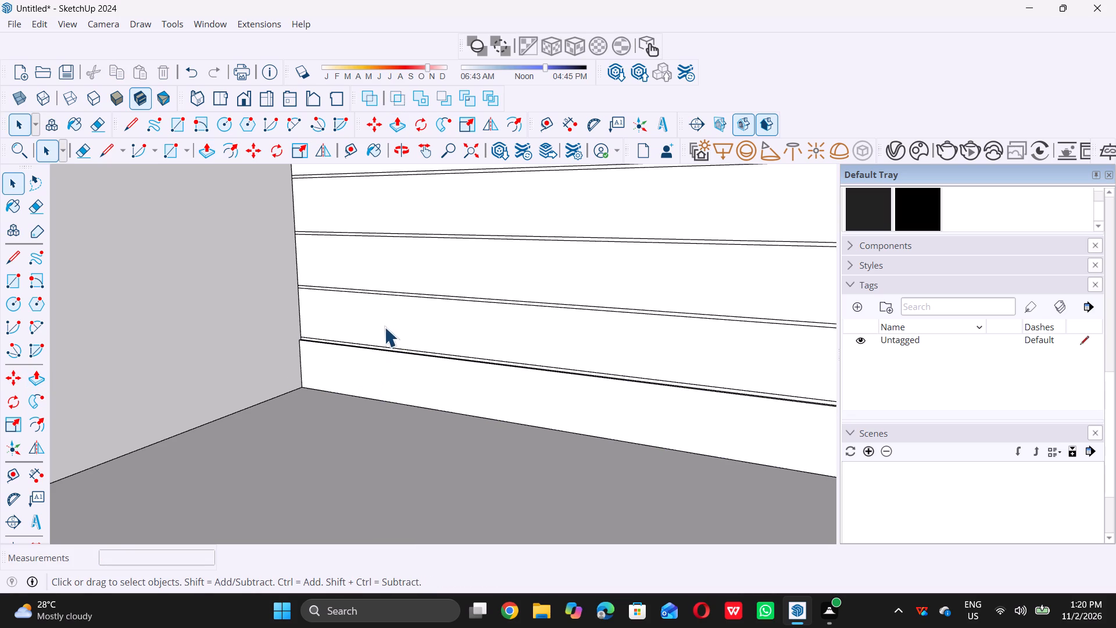
Push/Pull the second and third strips from the bottom of the recessed front wall 0.5" outward toward the porch.
scroll(296, 274, "up", 5)
triple_click(353, 358)
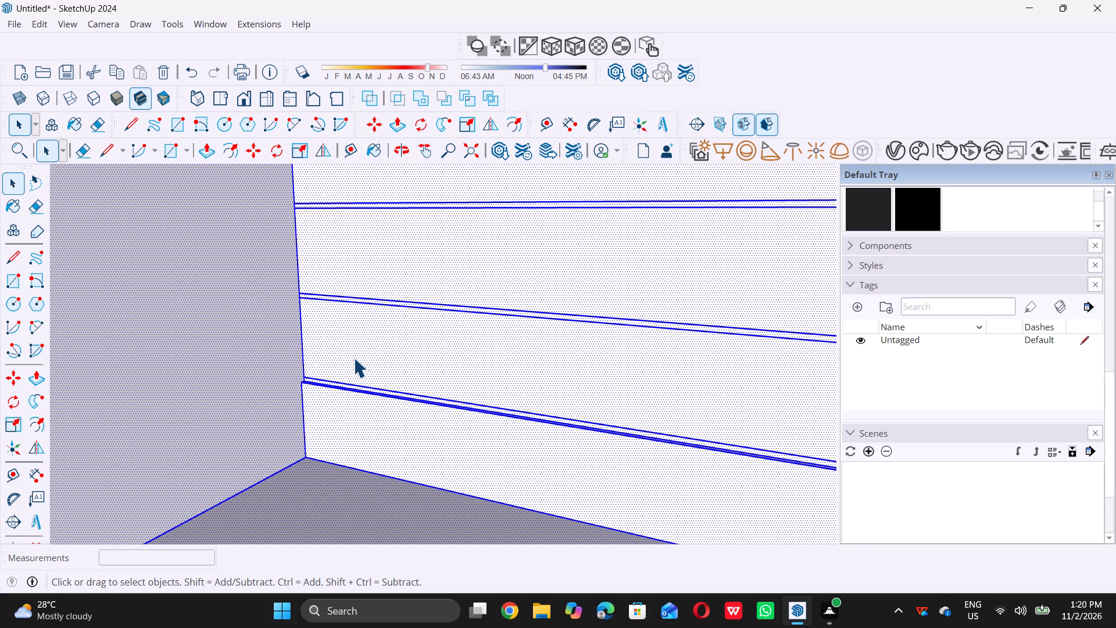
scroll(353, 358, "down", 19)
left_click(198, 372)
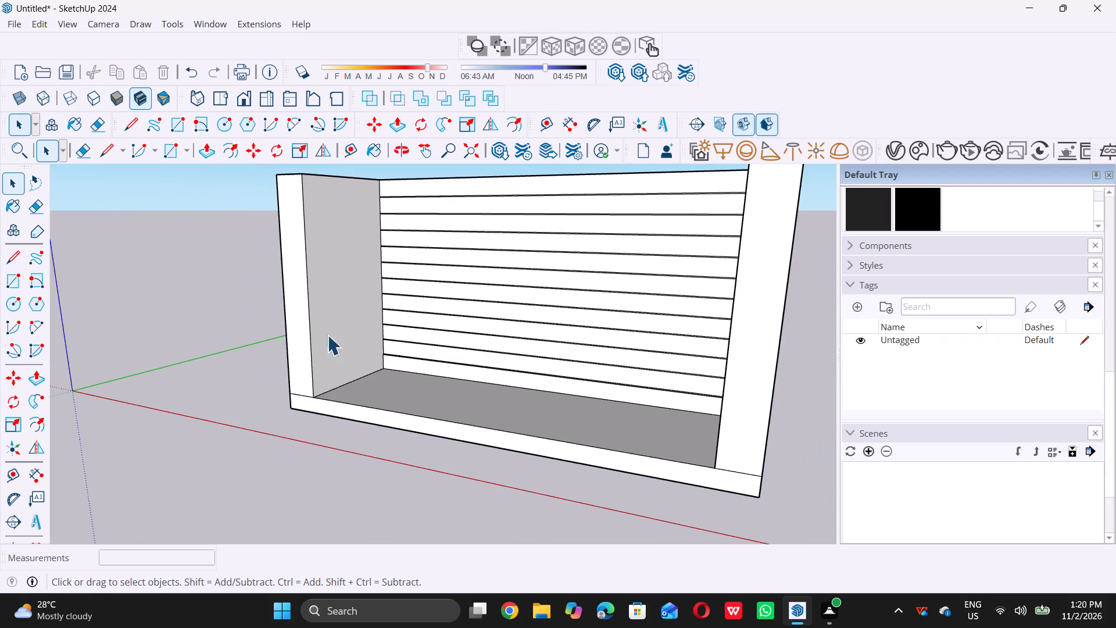
scroll(432, 333, "up", 5)
middle_click_drag(400, 355, 337, 417)
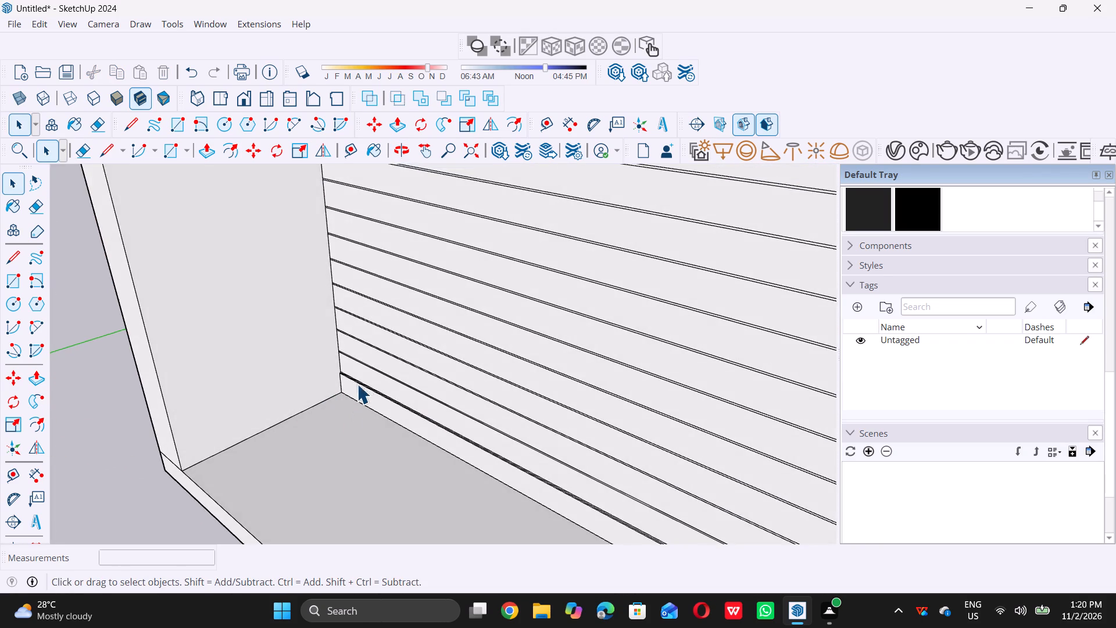
scroll(358, 381, "up", 12)
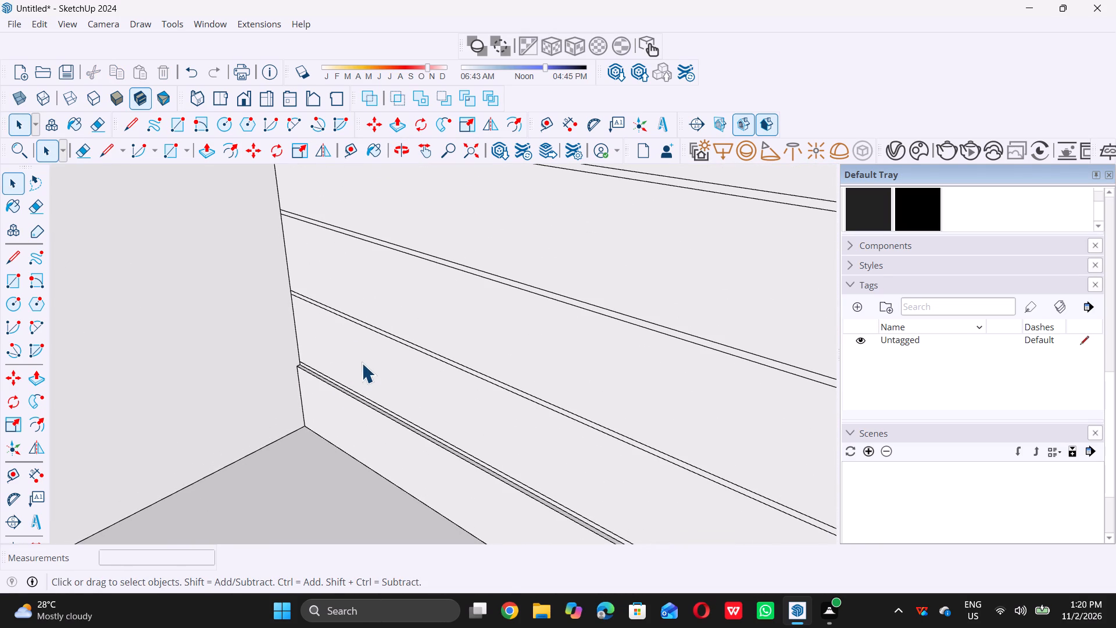
key("p")
double_click(362, 363)
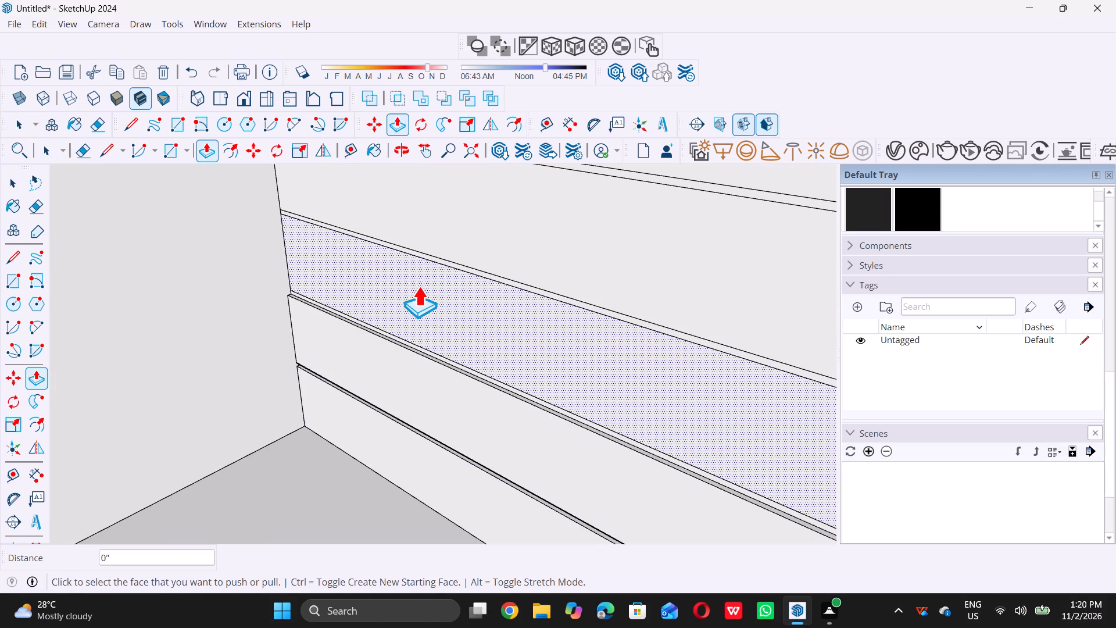
left_click(419, 285)
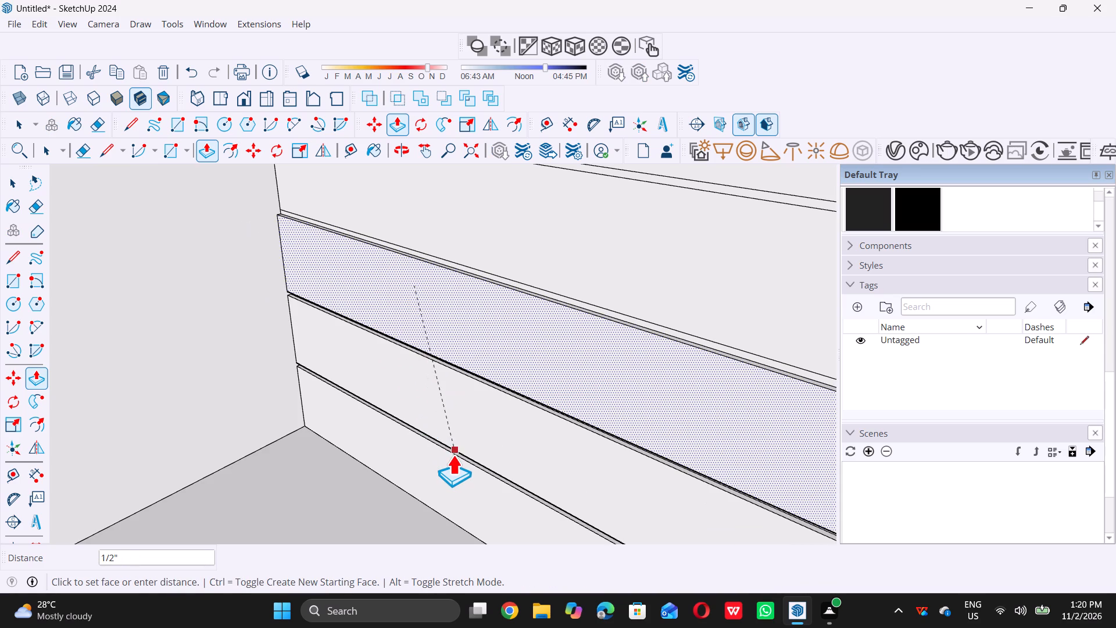
triple_click(453, 457)
key("space")
Push/Pull the fourth strip from the bottom of the recessed front wall 1/2" outward, flush with the raised strips below.
scroll(453, 458, "down", 3)
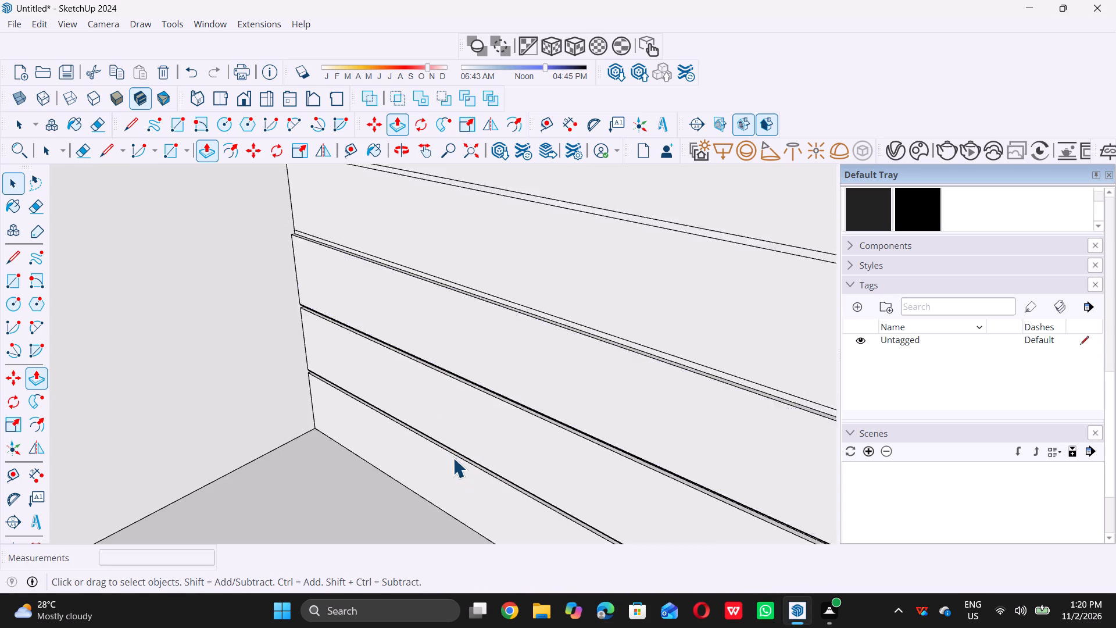
scroll(453, 458, "down", 13)
scroll(463, 384, "up", 11)
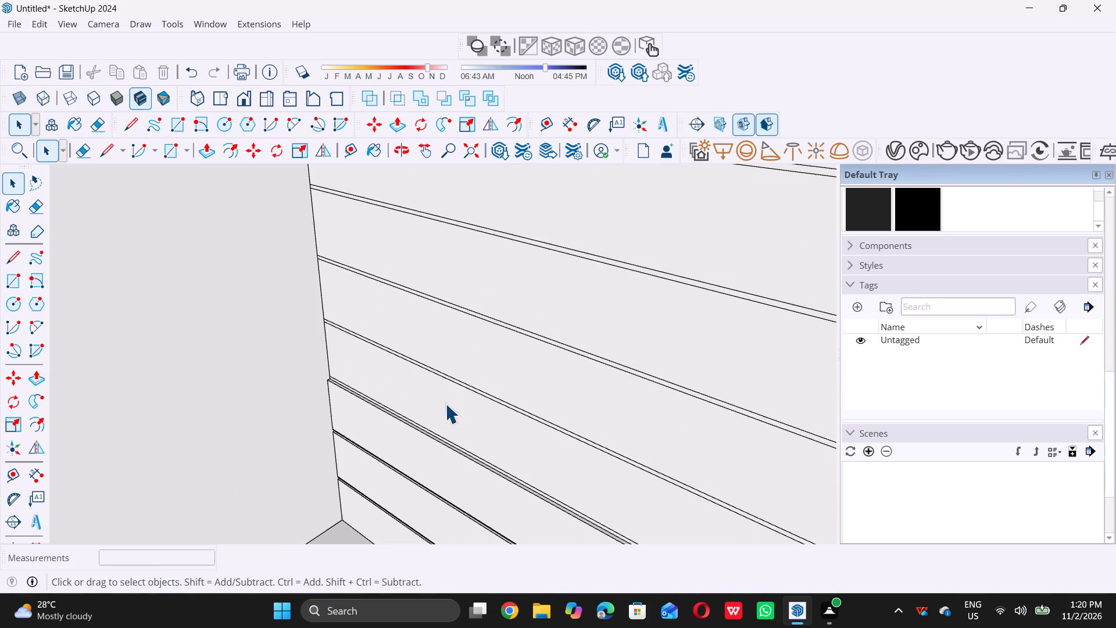
scroll(445, 404, "up", 4)
key("p")
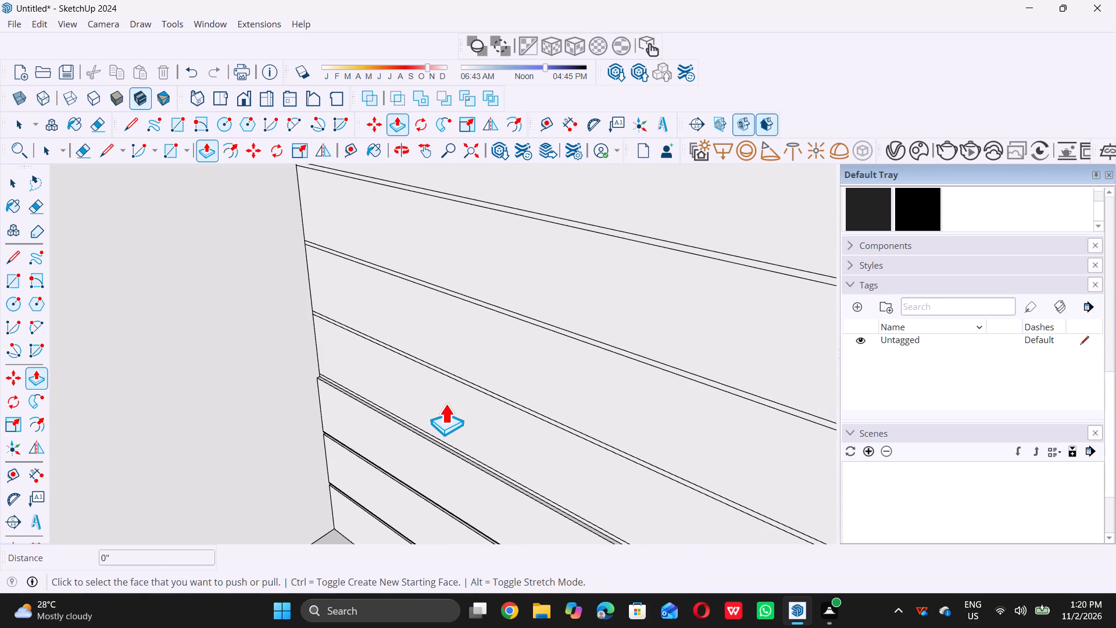
left_click(445, 404)
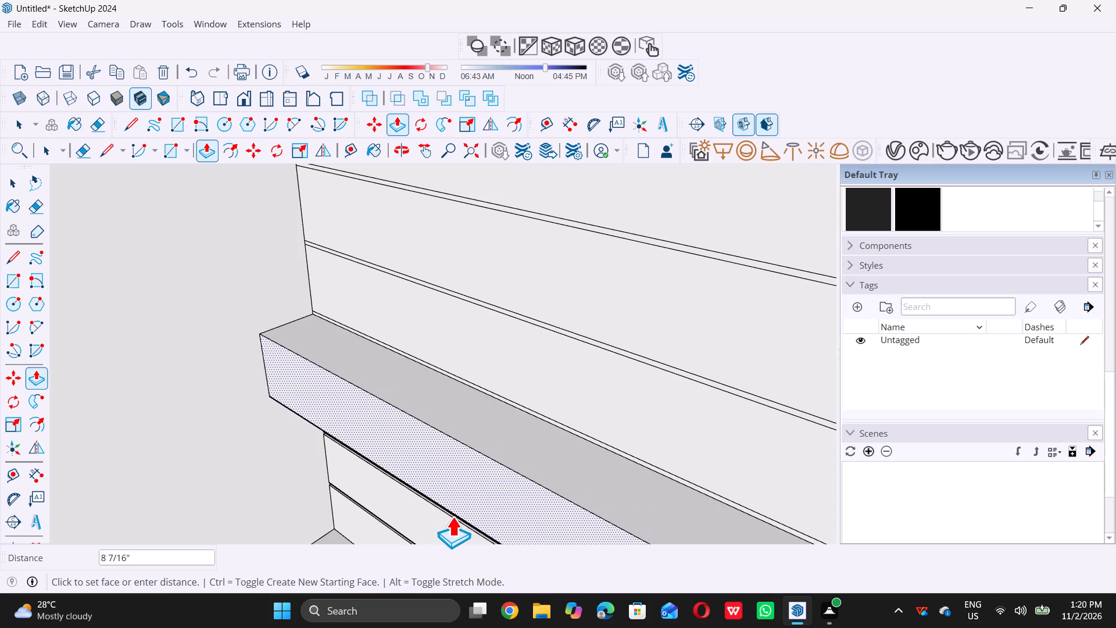
scroll(463, 484, "up", 5)
scroll(495, 411, "down", 6)
middle_click_drag(503, 392, 481, 327)
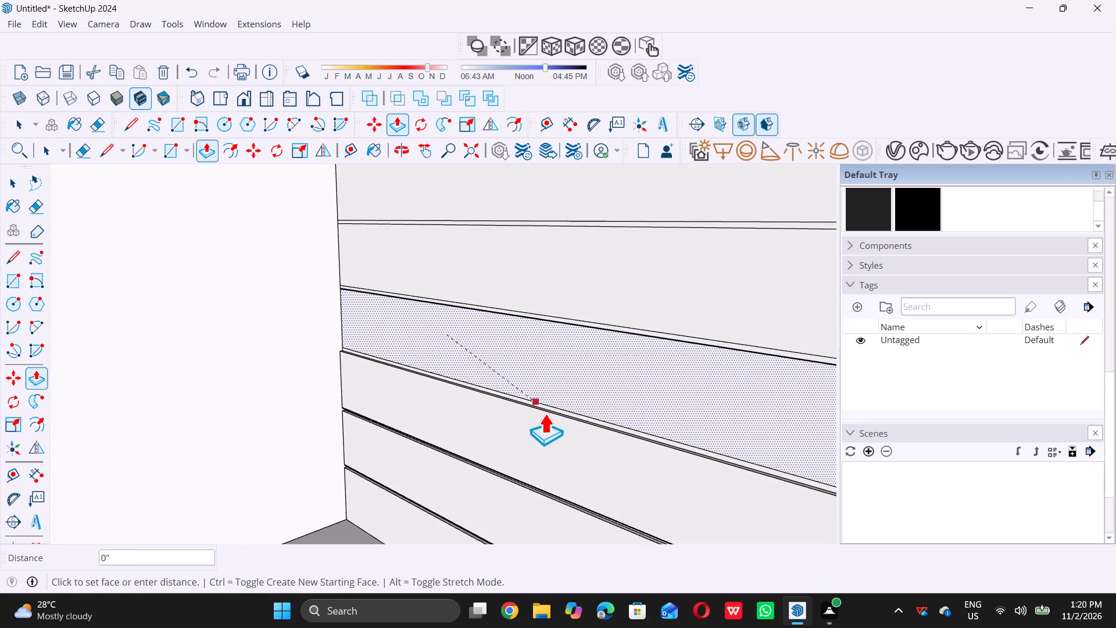
scroll(545, 418, "up", 11)
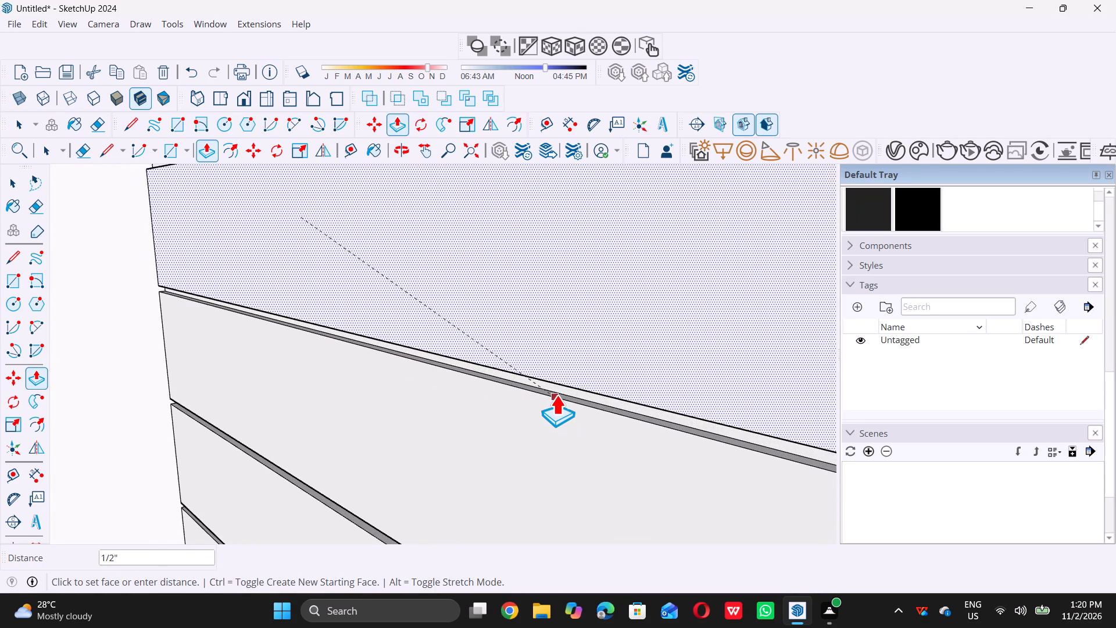
left_click(556, 395)
key("space")
Push/Pull the fifth strip from the bottom of the recessed front wall 1/2" outward, flush with the raised strip beneath it.
scroll(546, 411, "down", 7)
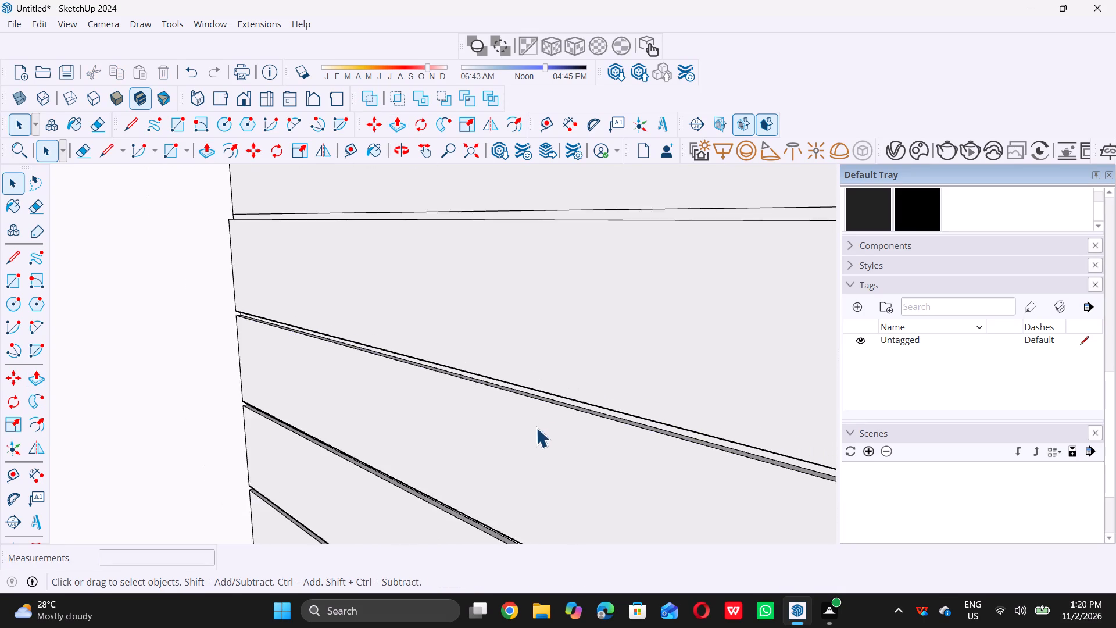
scroll(536, 427, "down", 20)
scroll(536, 427, "down", 1)
middle_click_drag(531, 448, 424, 393)
middle_click_drag(423, 394, 600, 411)
middle_click(602, 410)
scroll(611, 408, "up", 1)
scroll(625, 402, "down", 3)
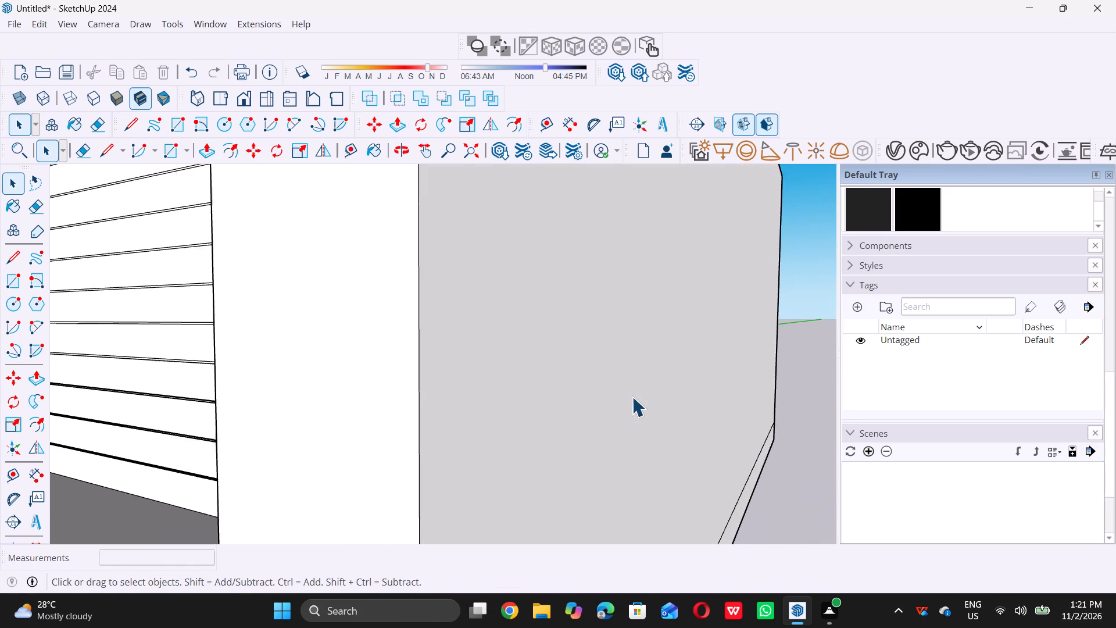
scroll(632, 397, "down", 16)
middle_click_drag(531, 443, 525, 416)
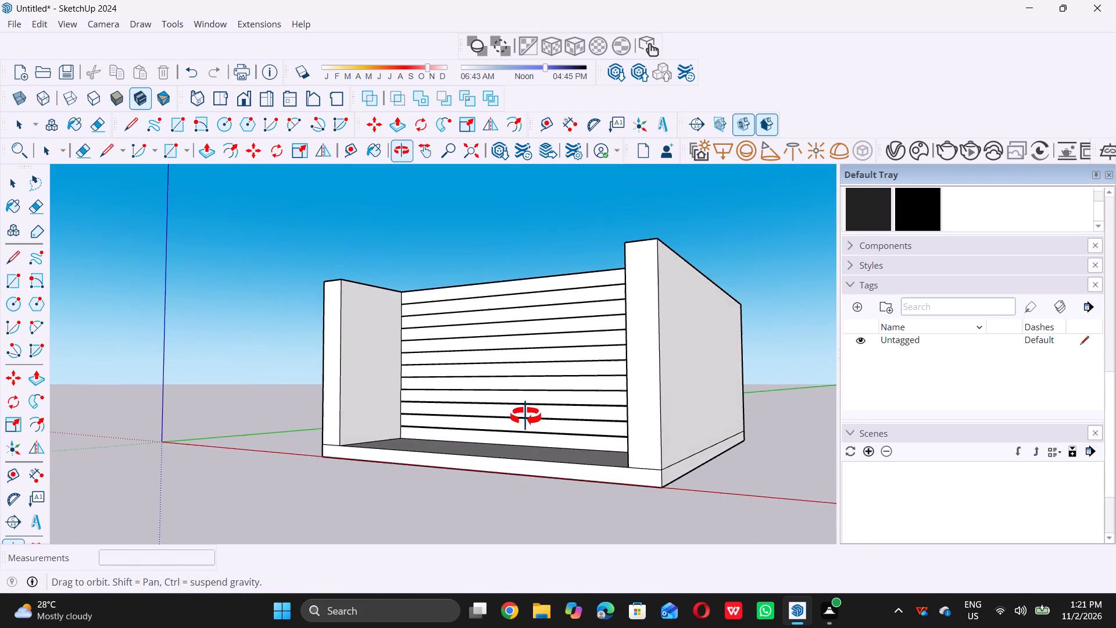
middle_click_drag(525, 416, 525, 416)
middle_click(524, 413)
scroll(484, 375, "up", 7)
scroll(414, 374, "up", 10)
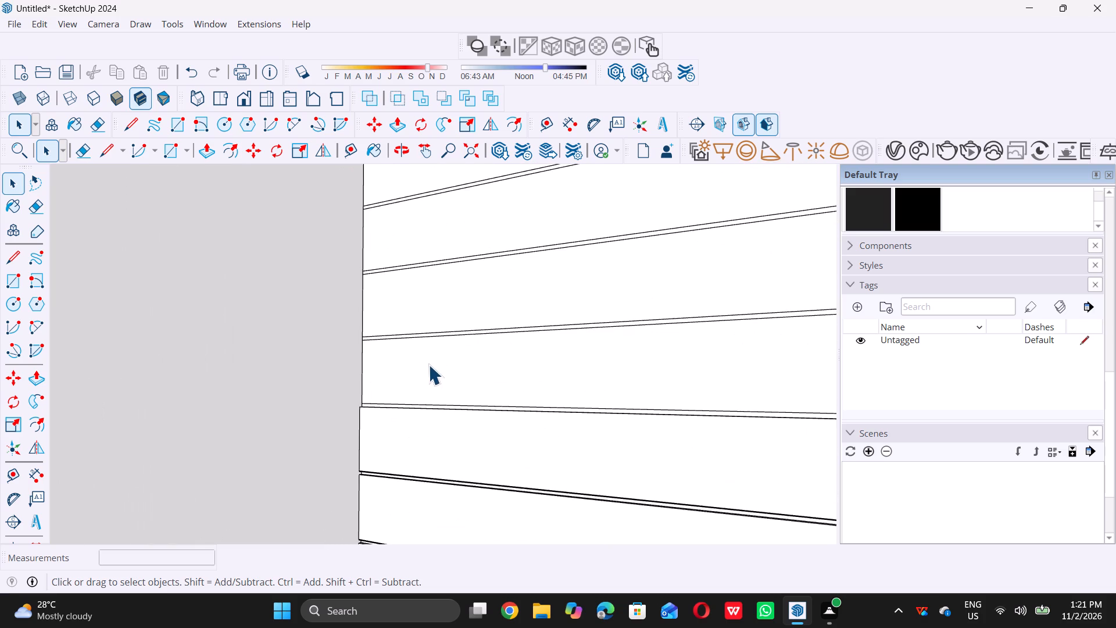
scroll(421, 388, "up", 6)
left_click(425, 368)
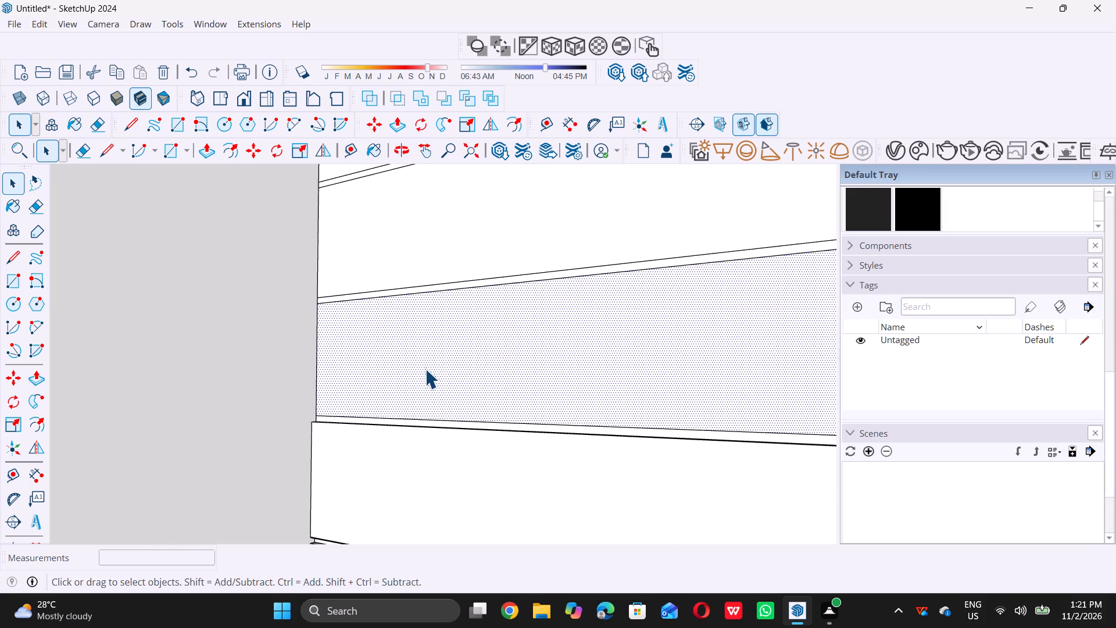
key("p")
left_click(425, 368)
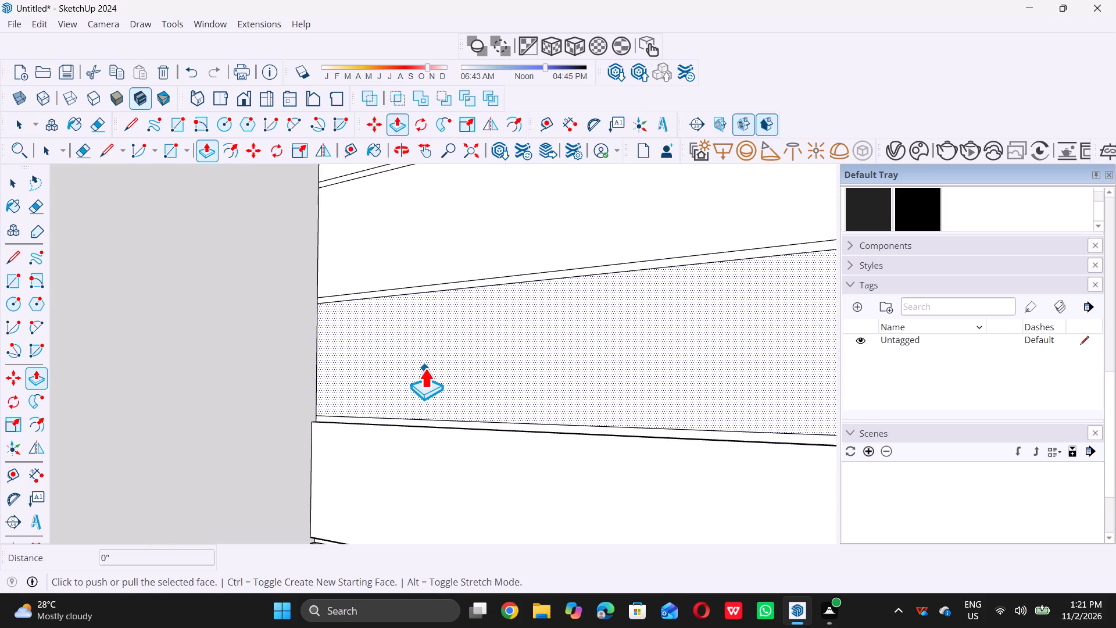
left_click(449, 426)
key("space")
Push/Pull the sixth and seventh strips from the bottom of the recessed front wall 1/2" outward toward the porch.
scroll(443, 459, "down", 6)
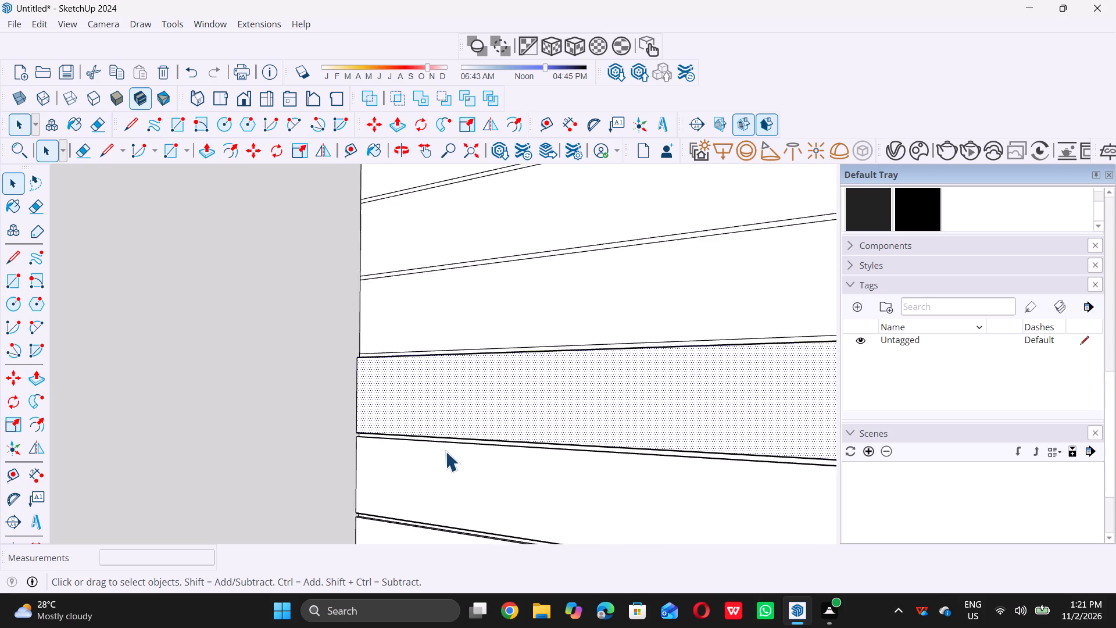
scroll(448, 305, "up", 5)
triple_click(443, 320)
scroll(443, 324, "down", 3)
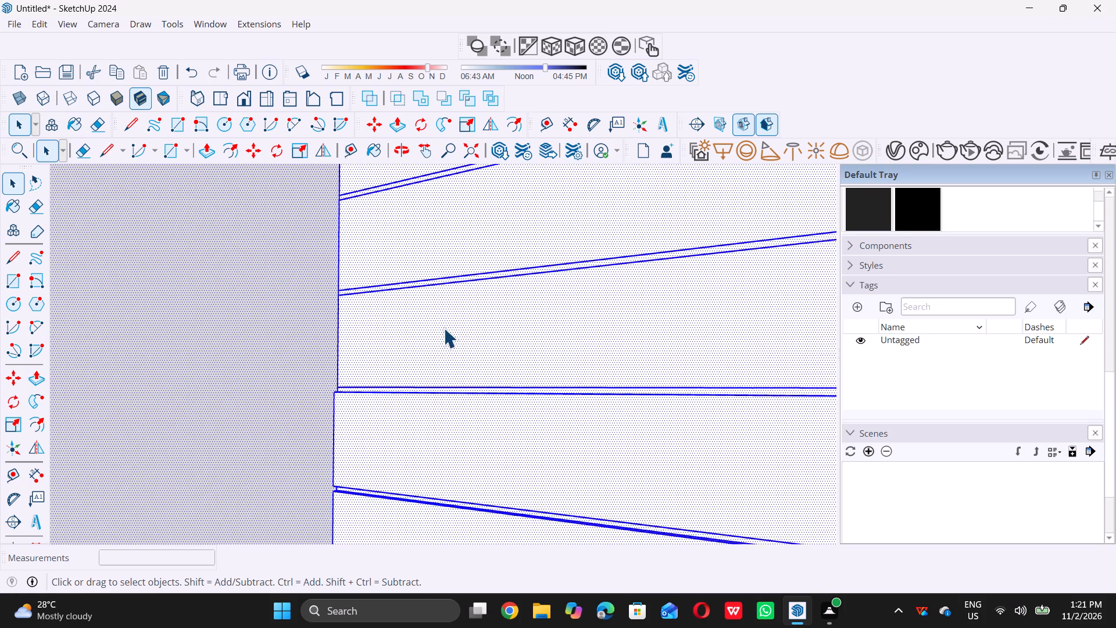
scroll(443, 328, "down", 19)
double_click(227, 324)
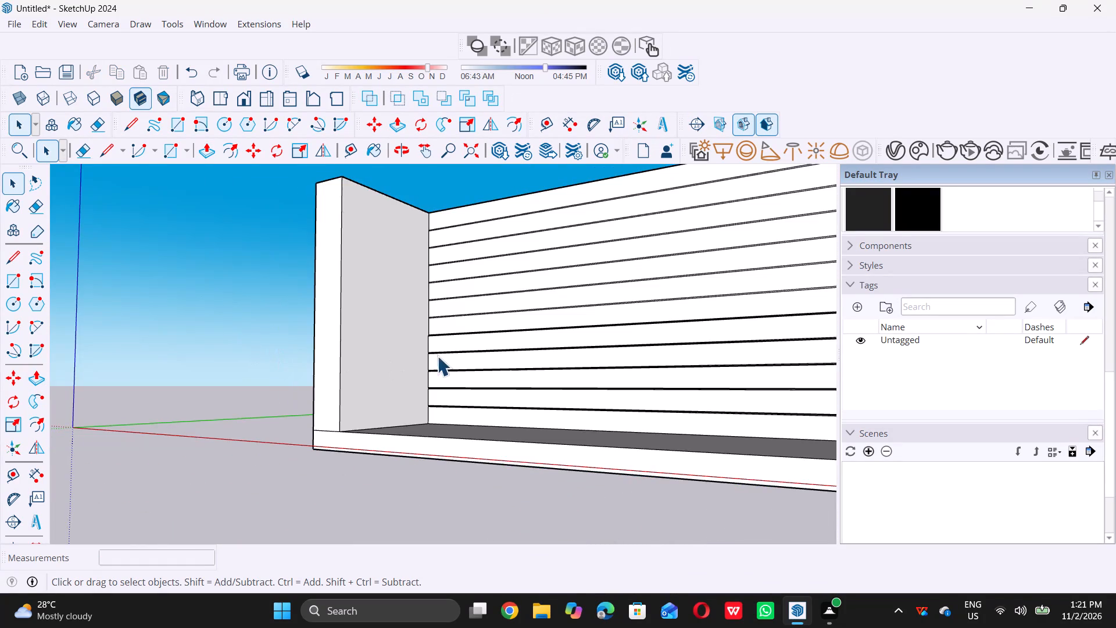
scroll(477, 334, "up", 6)
middle_click_drag(468, 296, 445, 373)
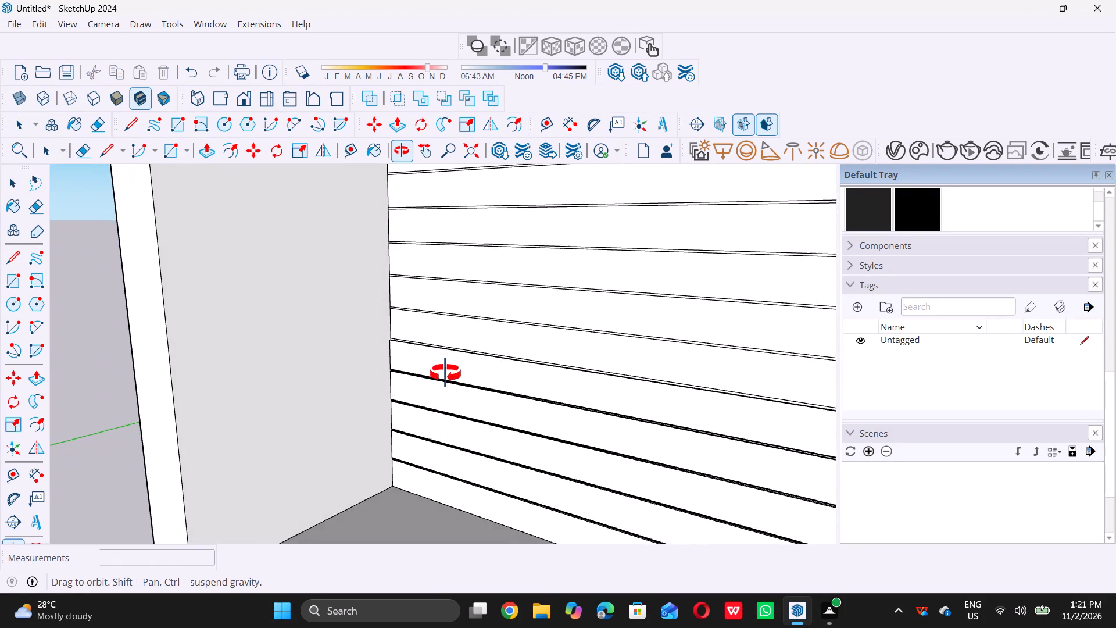
middle_click_drag(445, 373, 437, 399)
scroll(456, 328, "up", 11)
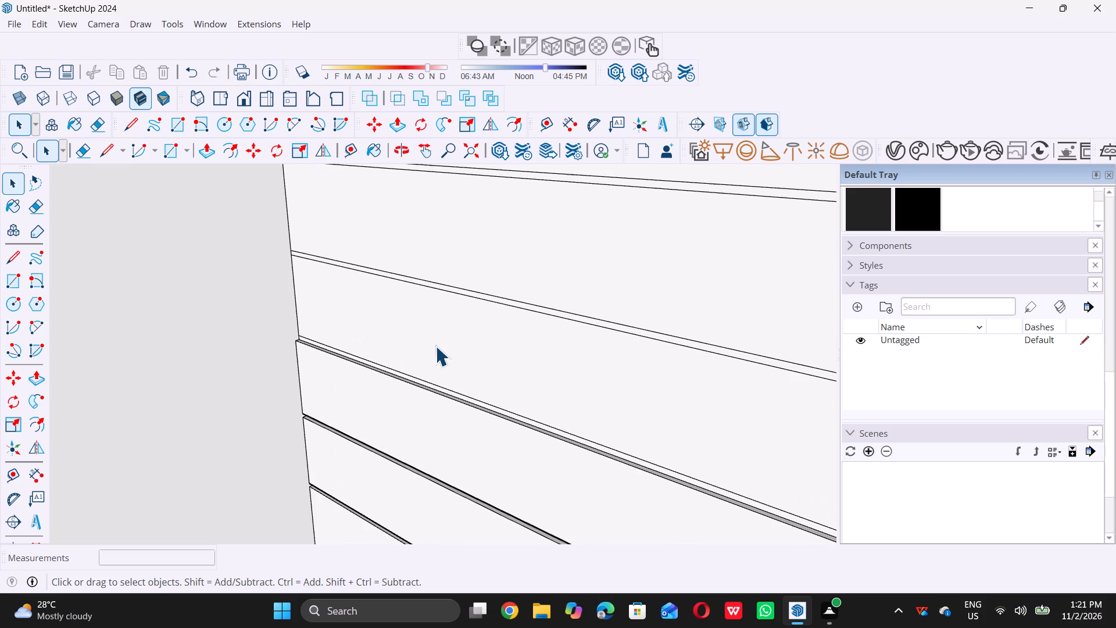
key("p")
double_click(435, 346)
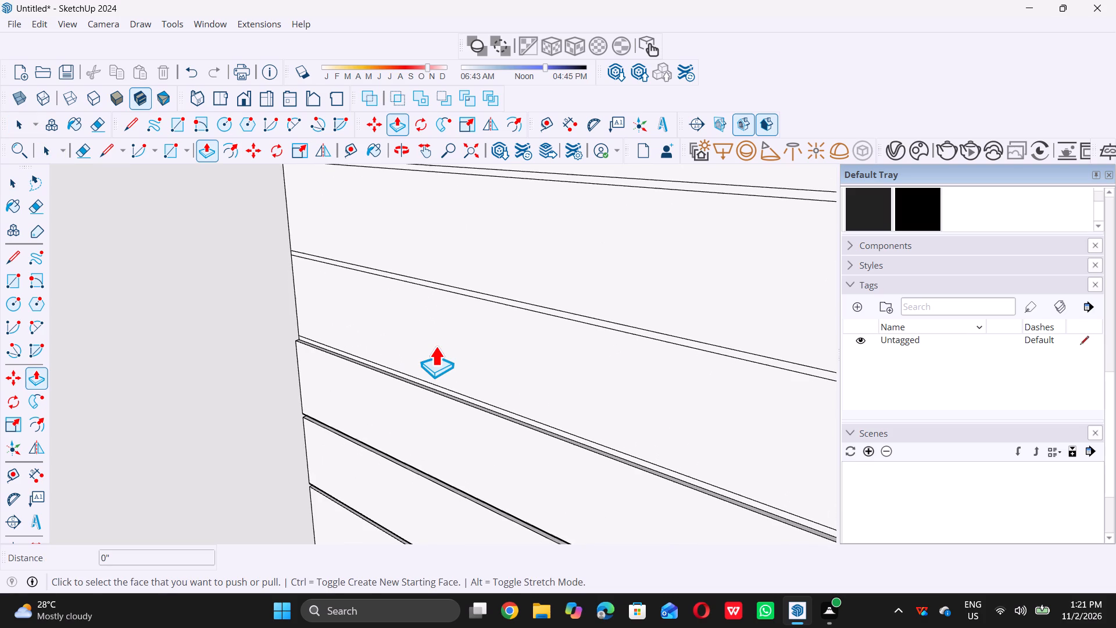
left_click(478, 241)
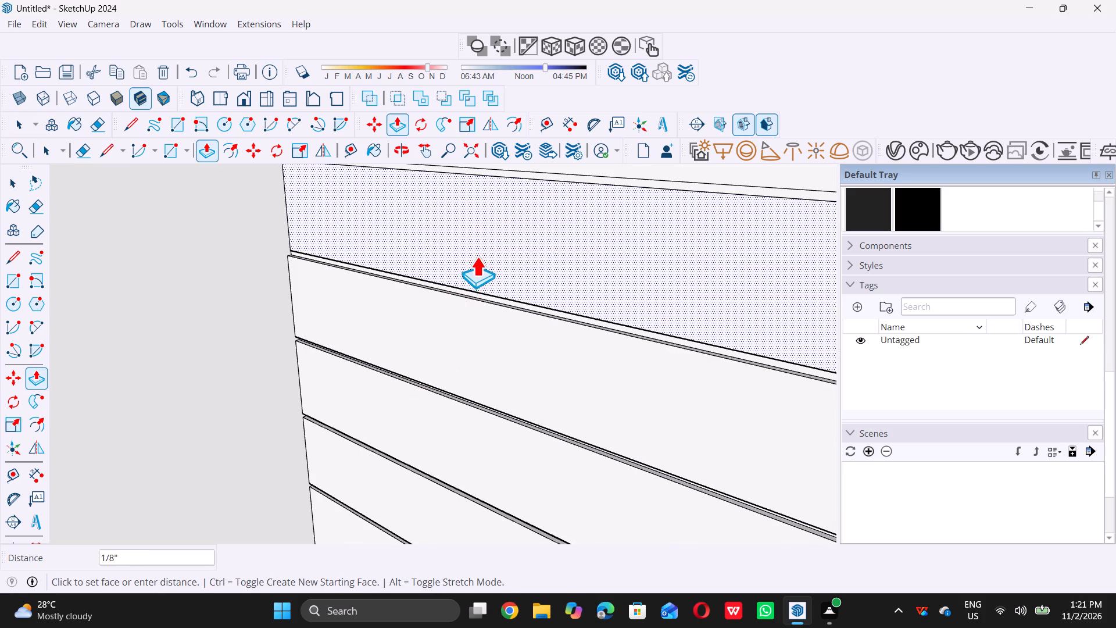
left_click(528, 429)
key("space")
Push/Pull the eighth and ninth strips from the bottom of the recessed front wall outward by the same 1/2" distance.
scroll(503, 450, "down", 11)
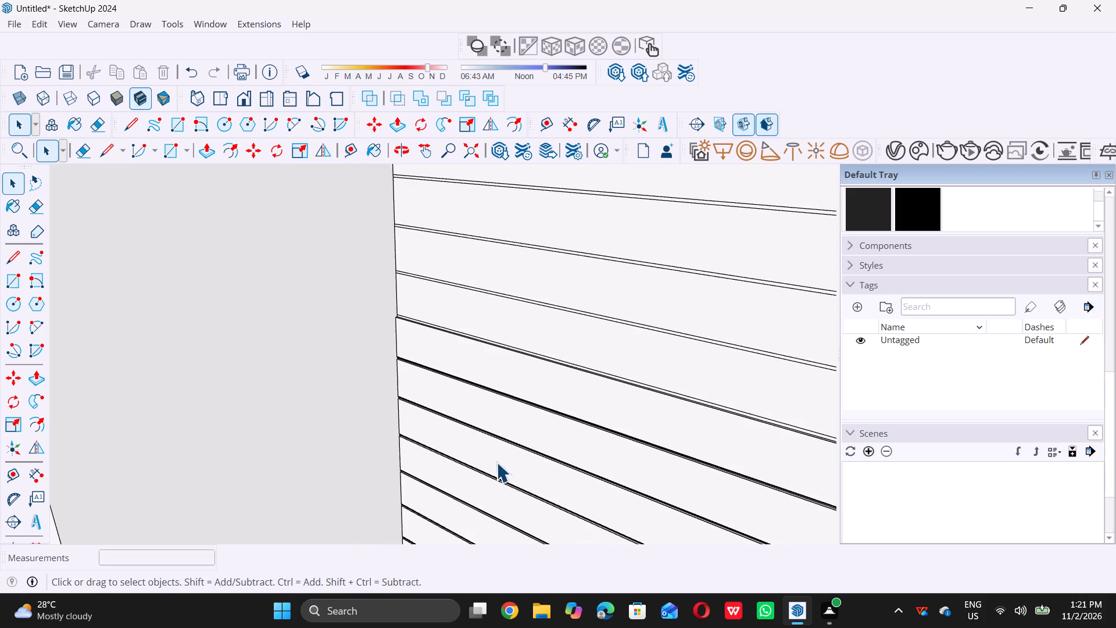
scroll(471, 317, "up", 8)
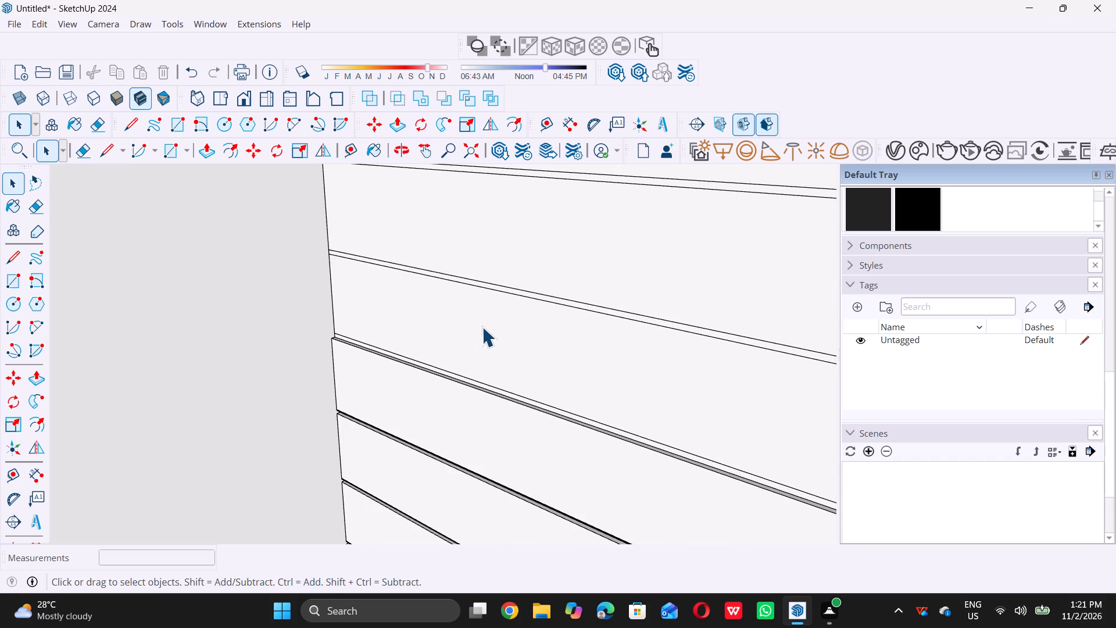
key("p")
double_click(482, 326)
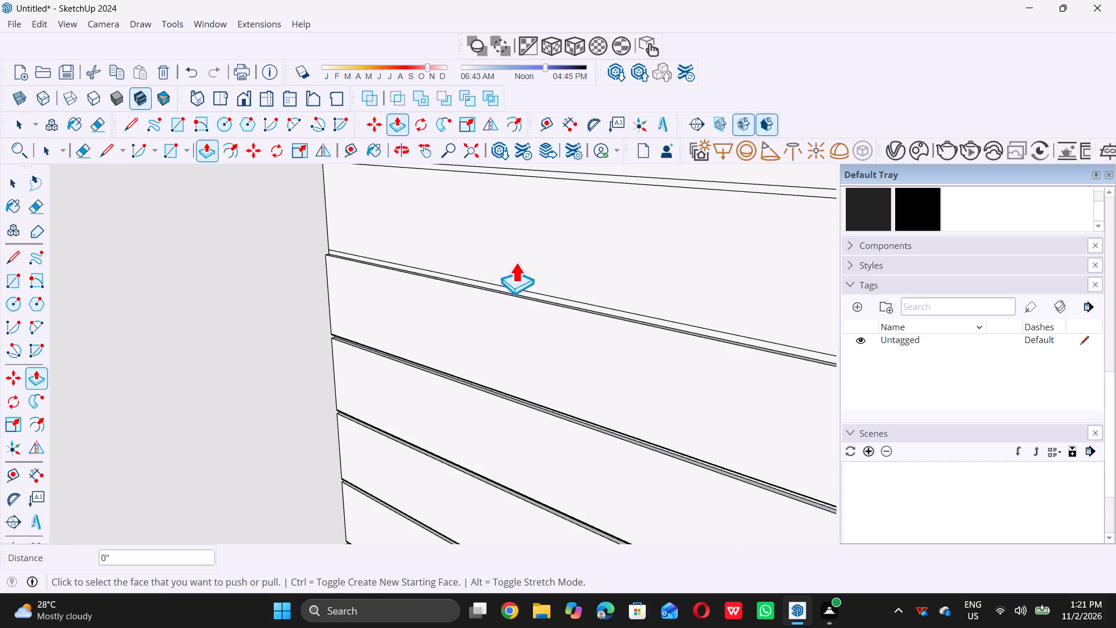
double_click(526, 240)
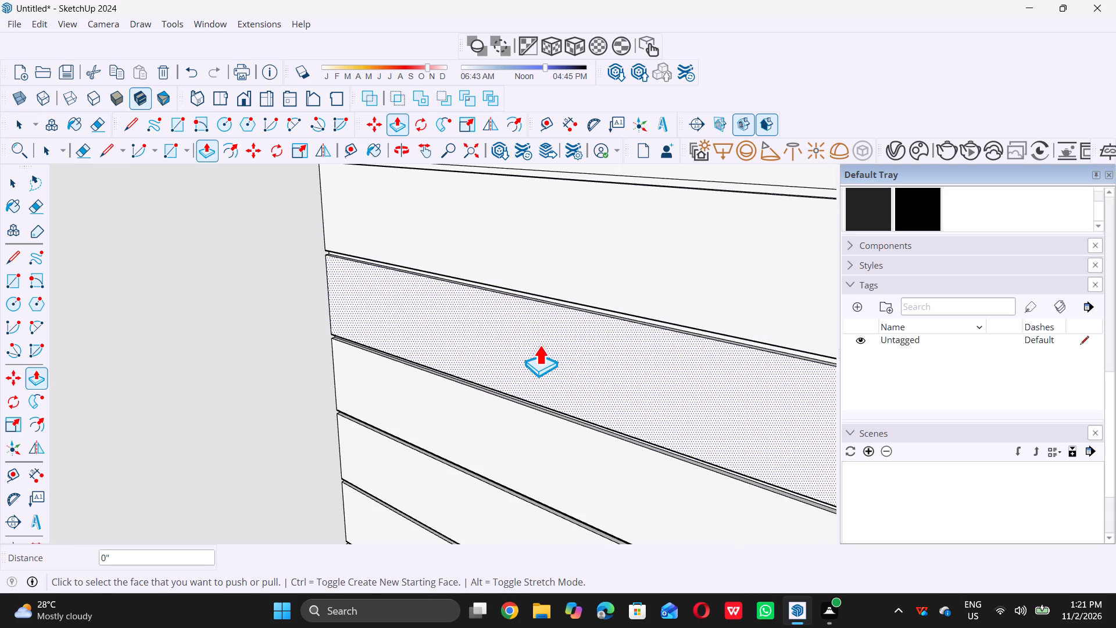
key("space")
Push/Pull the tenth strip from the bottom of the recessed front wall about 1" outward toward the porch.
scroll(528, 363, "down", 16)
scroll(541, 334, "up", 10)
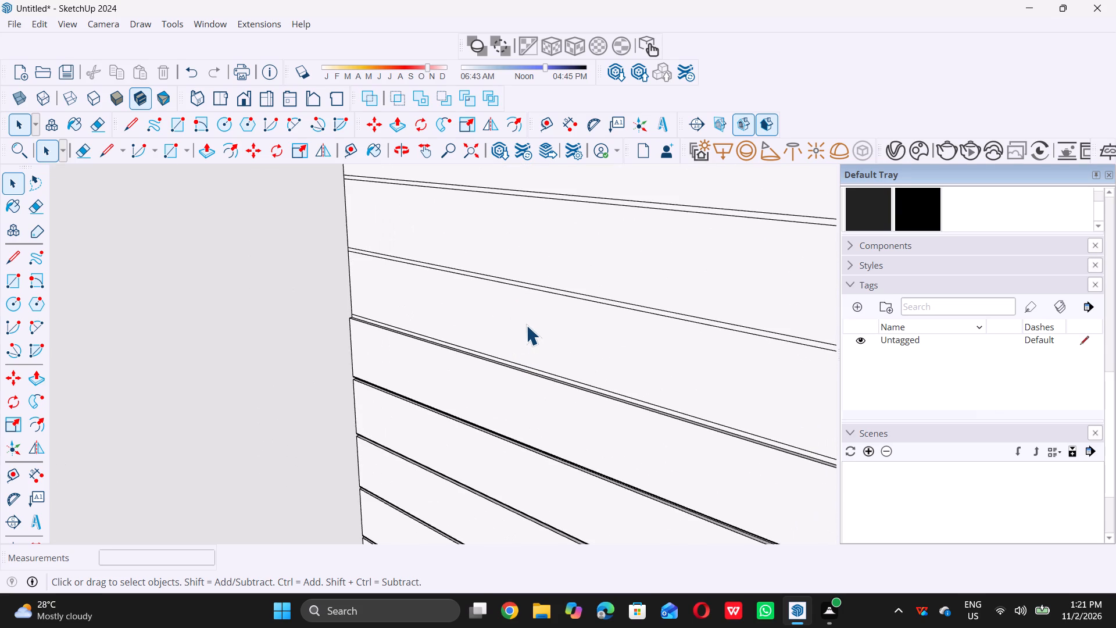
double_click(526, 325)
key("p")
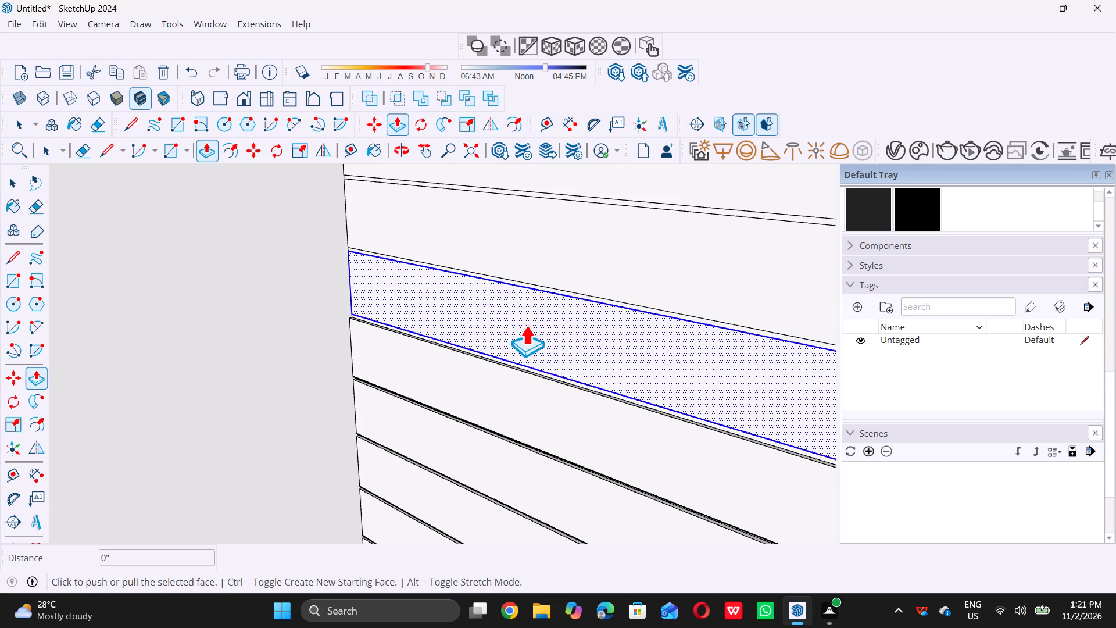
triple_click(526, 324)
left_click(526, 324)
key("space")
Push/Pull the eleventh strip, just below the top strip of the recessed front wall, 1" outward, flush with the tenth strip.
double_click(553, 245)
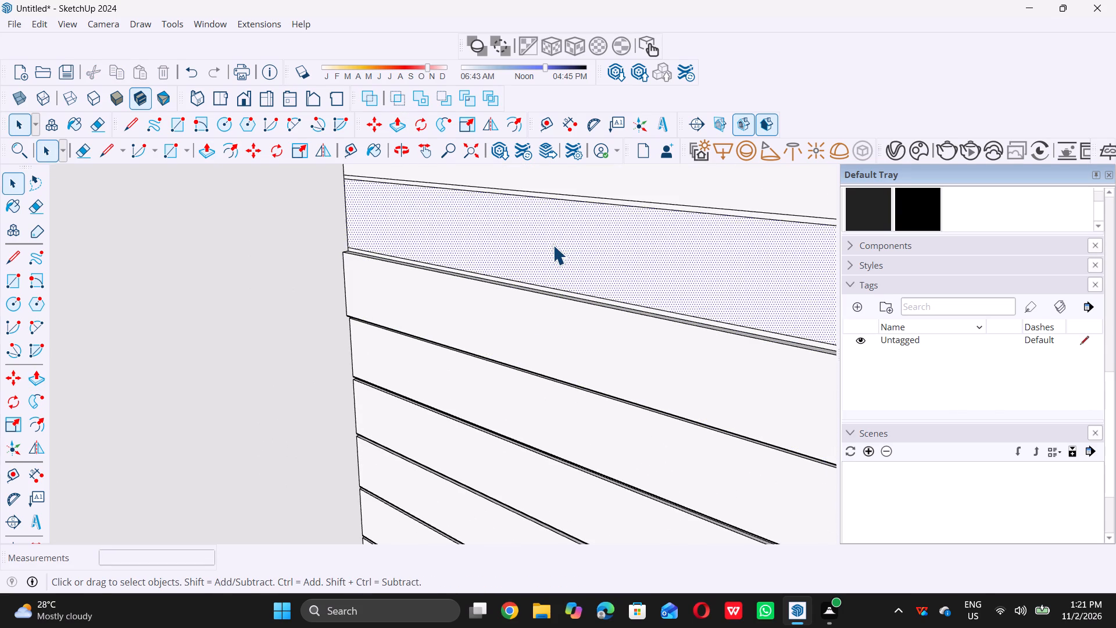
key("p")
left_click(553, 245)
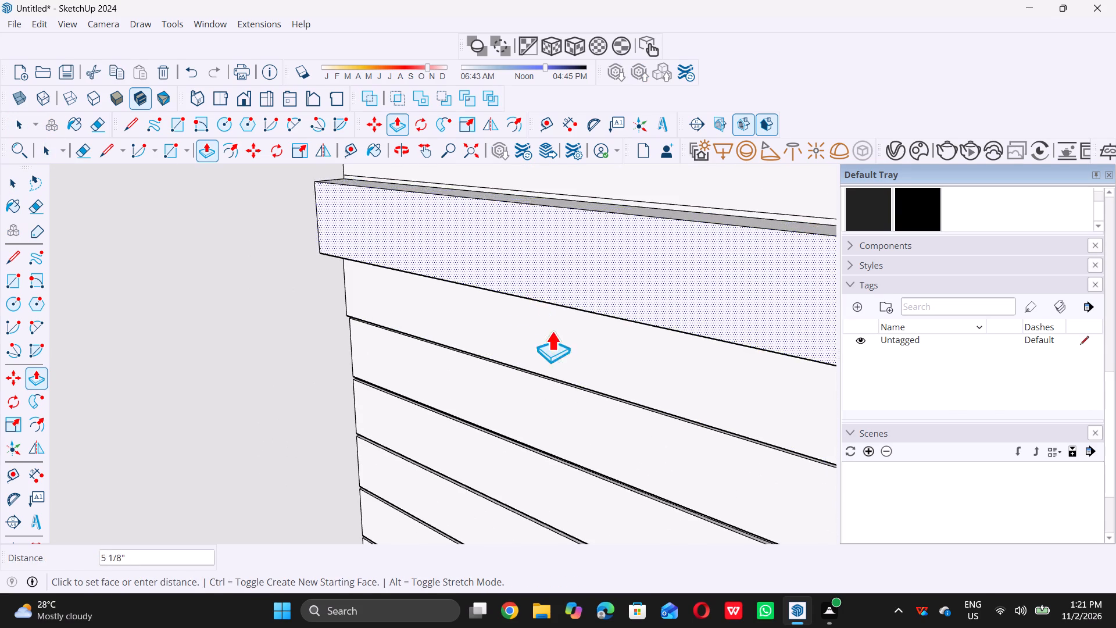
left_click(571, 383)
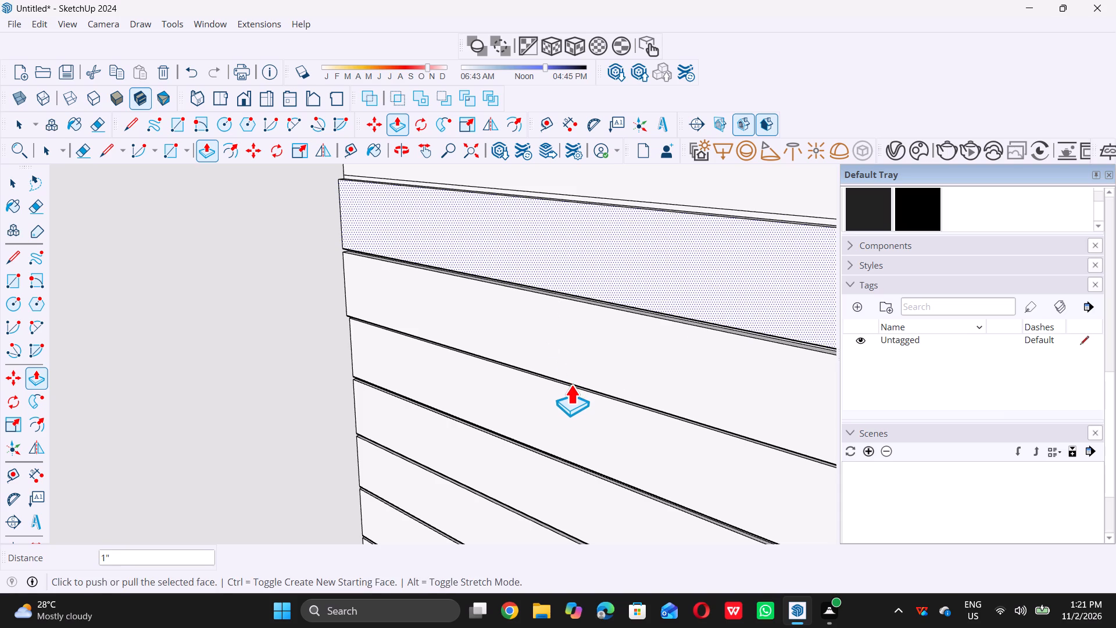
key("space")
scroll(510, 383, "down", 9)
scroll(542, 305, "up", 5)
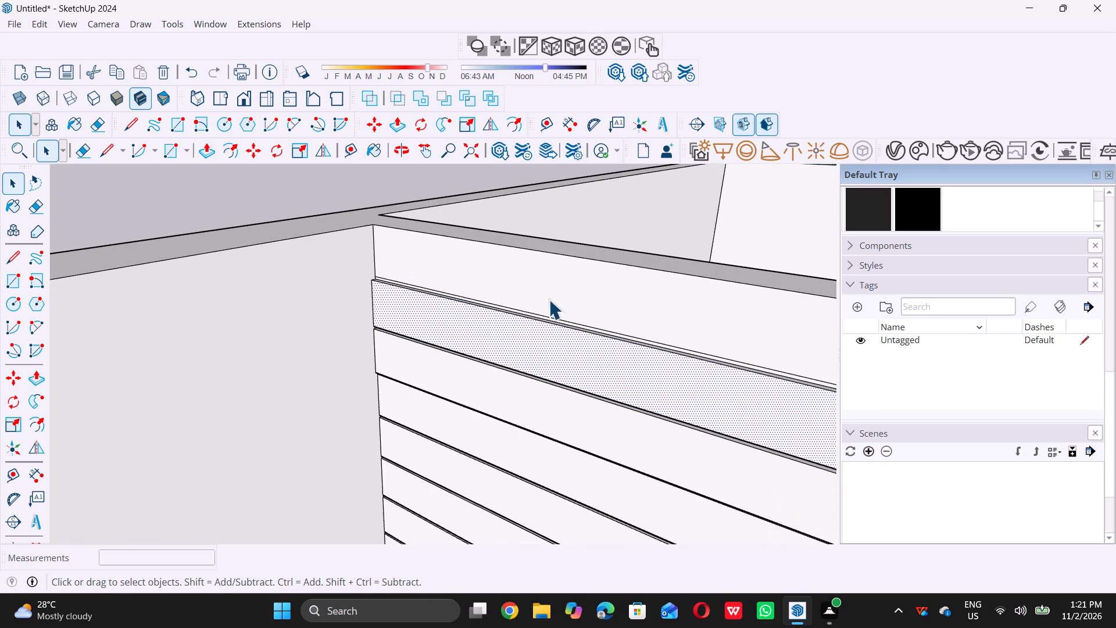
Examine the grooved recessed front wall and porch from above and straight on.
scroll(520, 301, "down", 20)
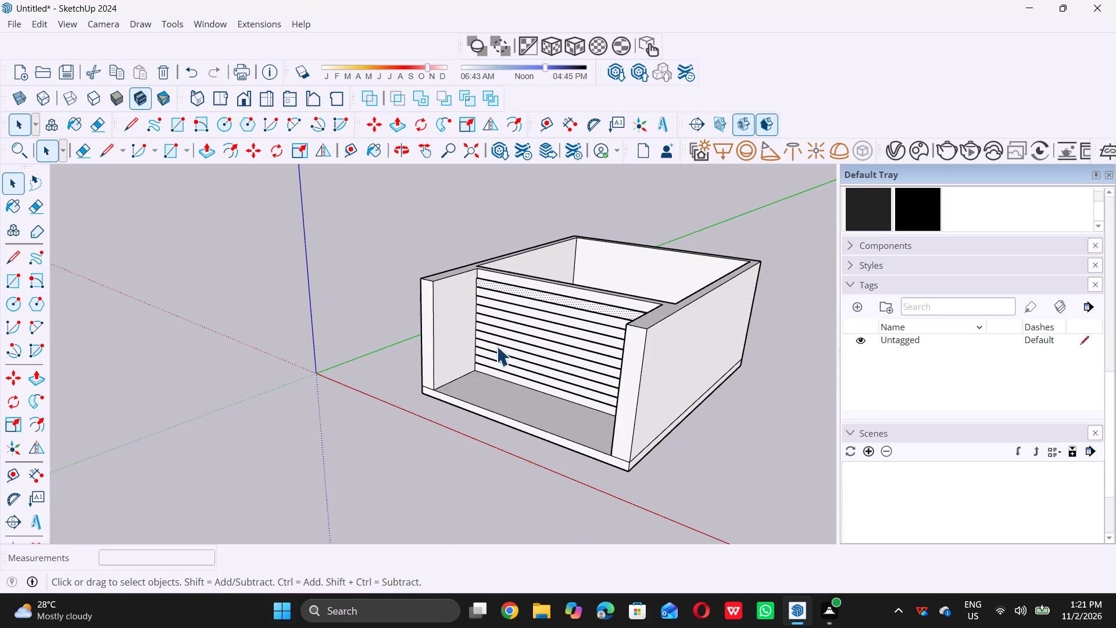
middle_click_drag(494, 362, 561, 319)
double_click(362, 288)
middle_click_drag(627, 407, 713, 390)
scroll(713, 391, "up", 1)
scroll(653, 320, "up", 6)
scroll(539, 380, "down", 2)
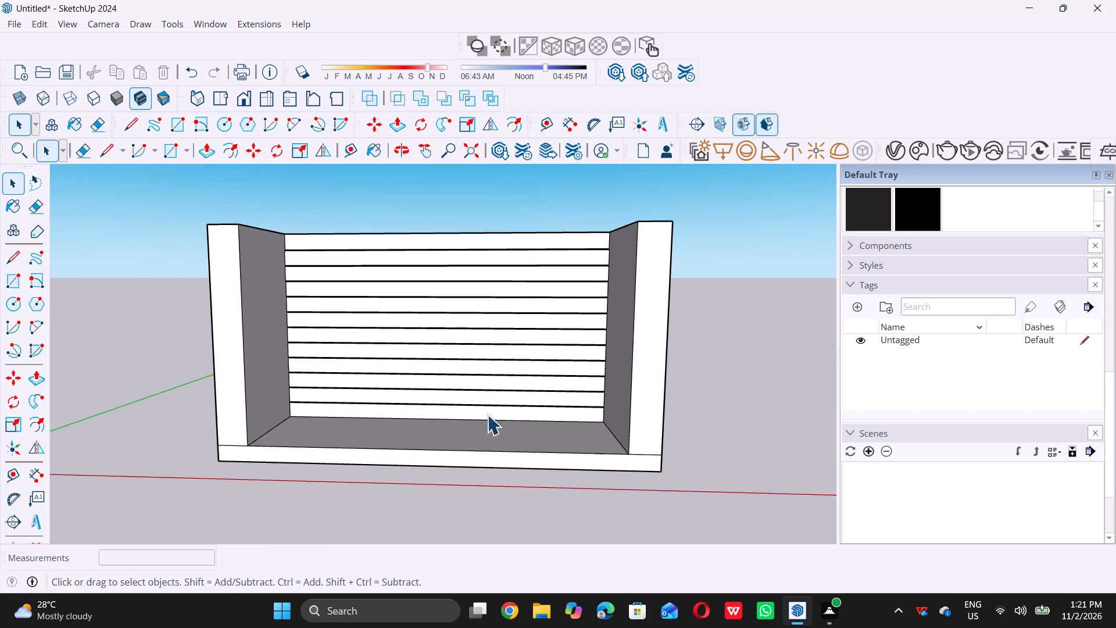
scroll(487, 415, "down", 5)
middle_click_drag(470, 433, 504, 422)
middle_click(504, 422)
scroll(505, 421, "up", 1)
middle_click(498, 416)
scroll(492, 397, "up", 4)
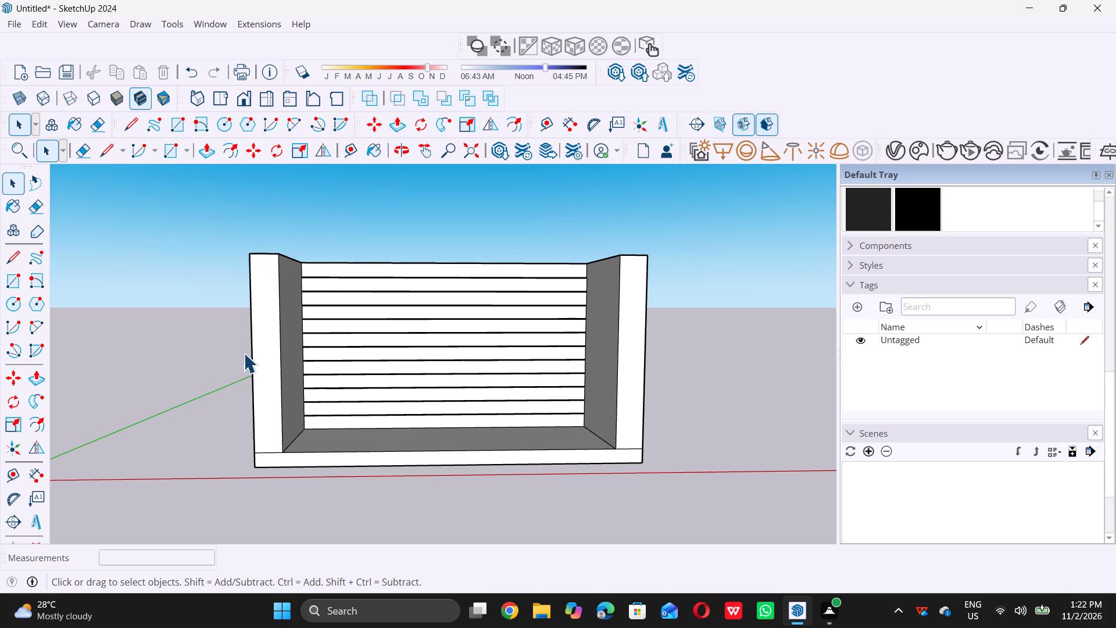
Draw a 4' line parallel to the red axis on the open ground beside the building.
scroll(208, 359, "down", 5)
middle_click_drag(337, 373, 301, 444)
scroll(302, 443, "down", 1)
scroll(291, 392, "down", 4)
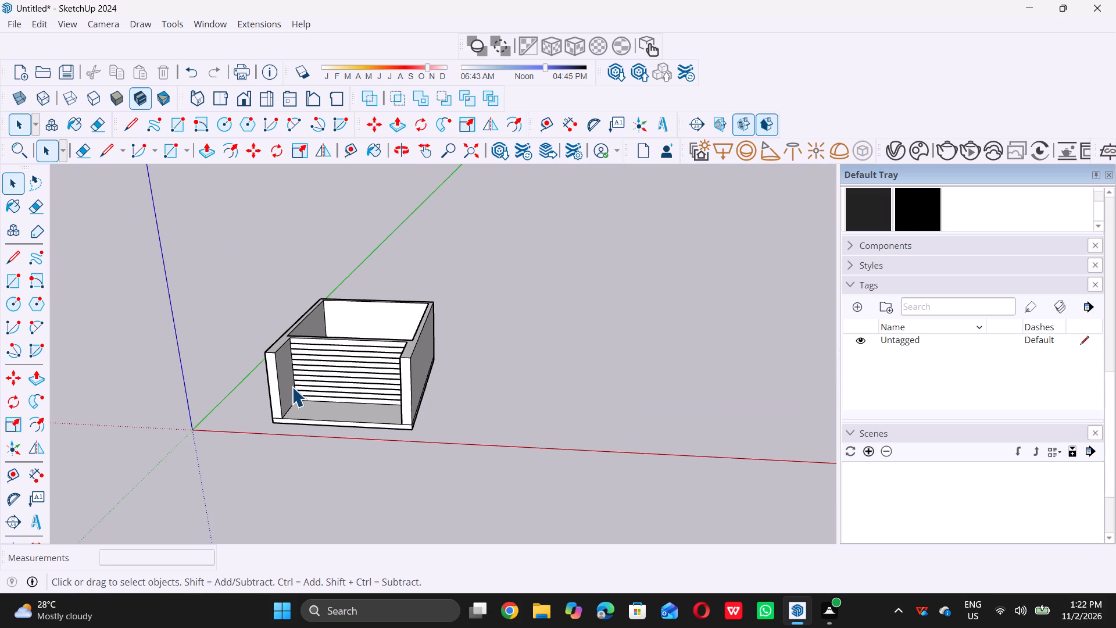
middle_click_drag(293, 394, 285, 418)
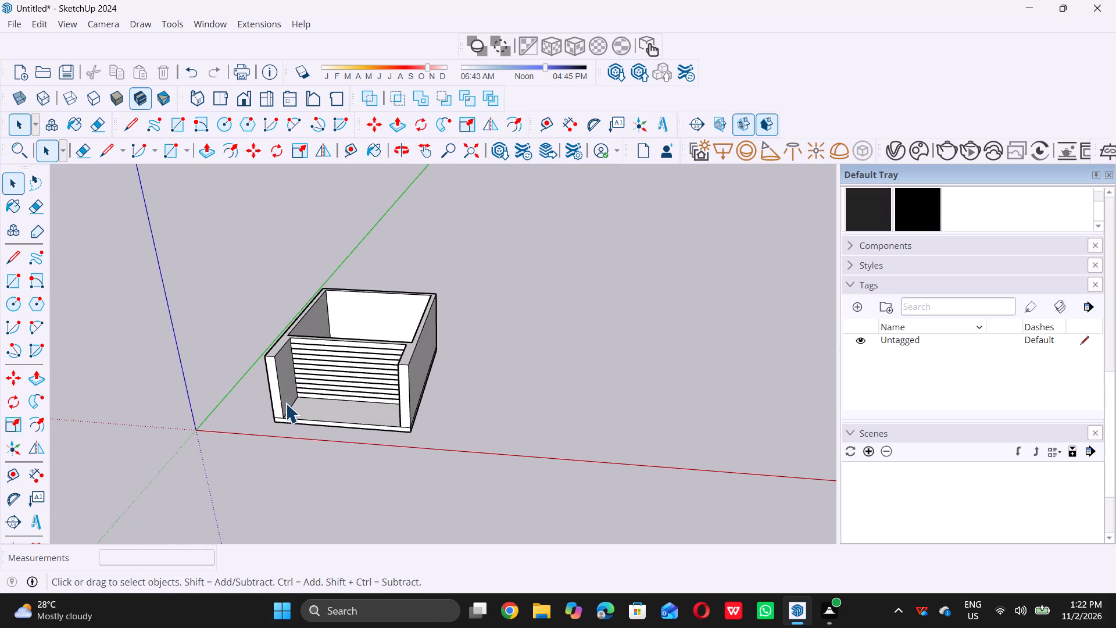
scroll(285, 403, "down", 5)
middle_click_drag(356, 448, 371, 432)
middle_click(371, 432)
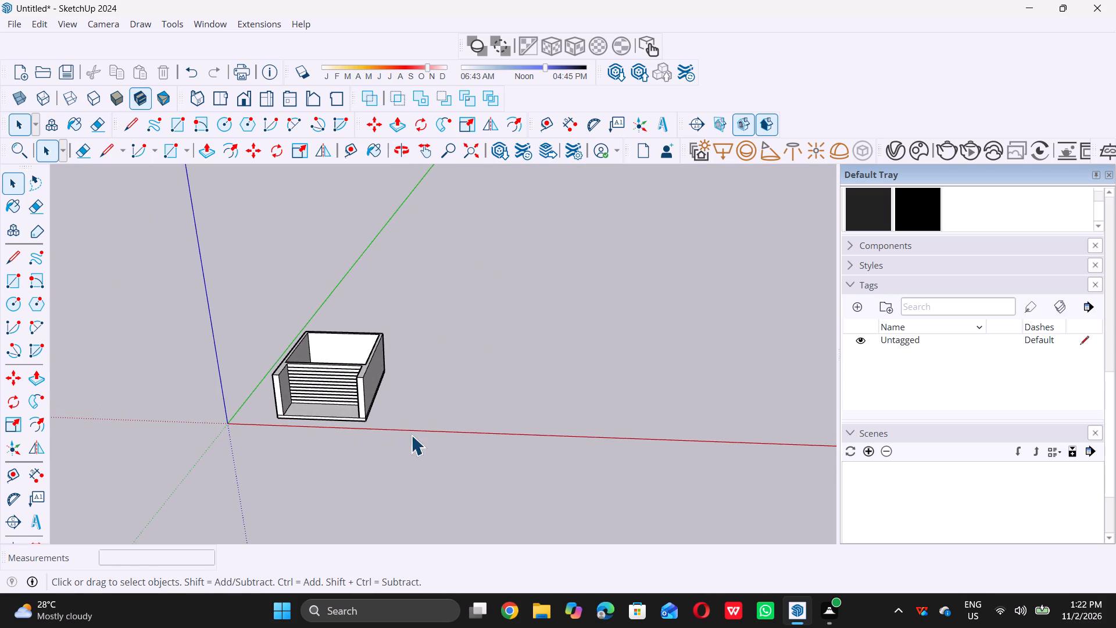
scroll(420, 431, "up", 3)
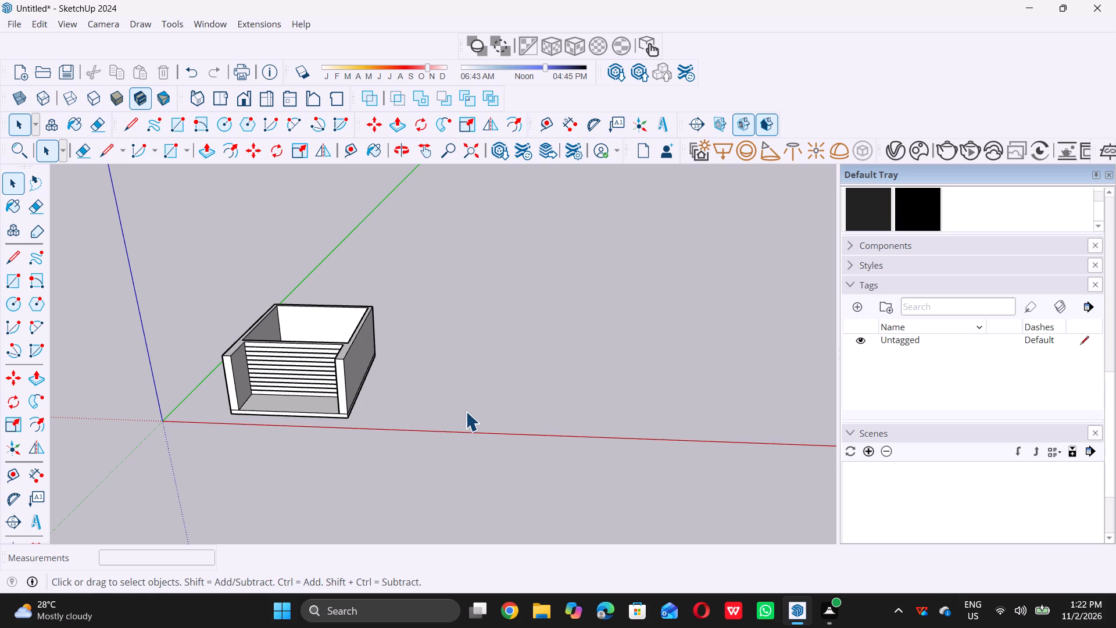
key("l")
double_click(468, 401)
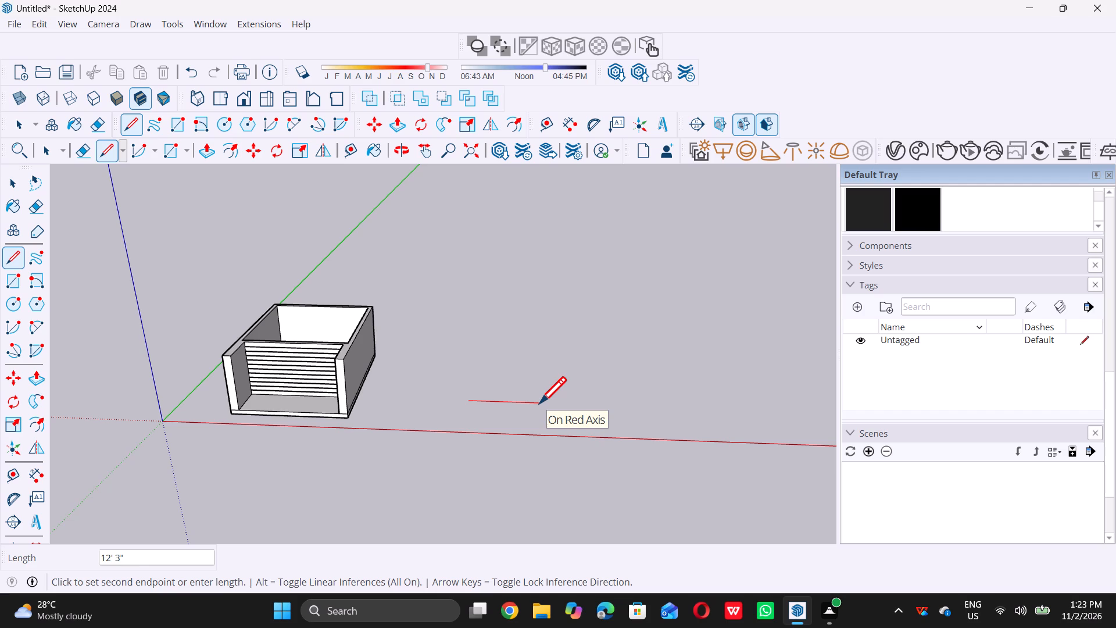
key("4")
key("apostrophe")
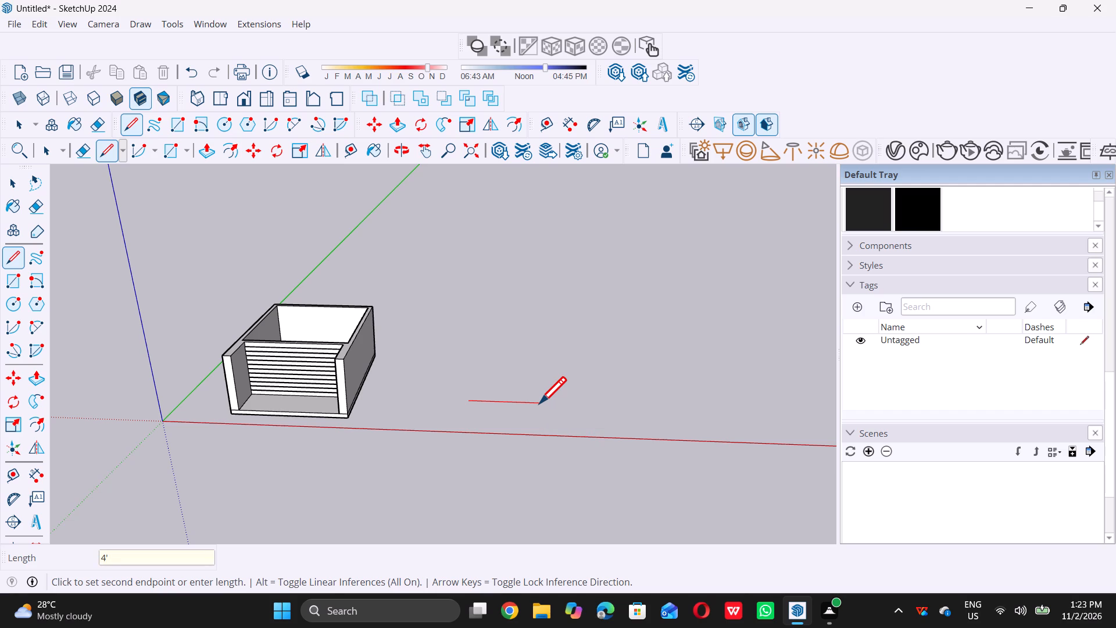
key("Return")
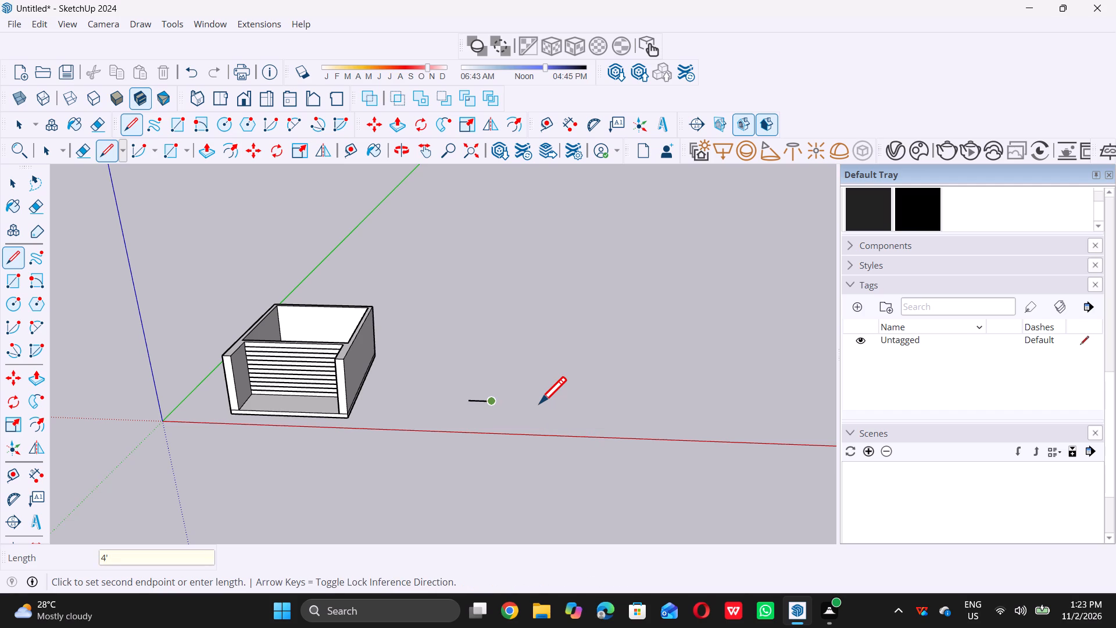
key("ctrl+z")
Extend the ground line by a further 2' segment along the red axis from its free end.
scroll(499, 398, "up", 9)
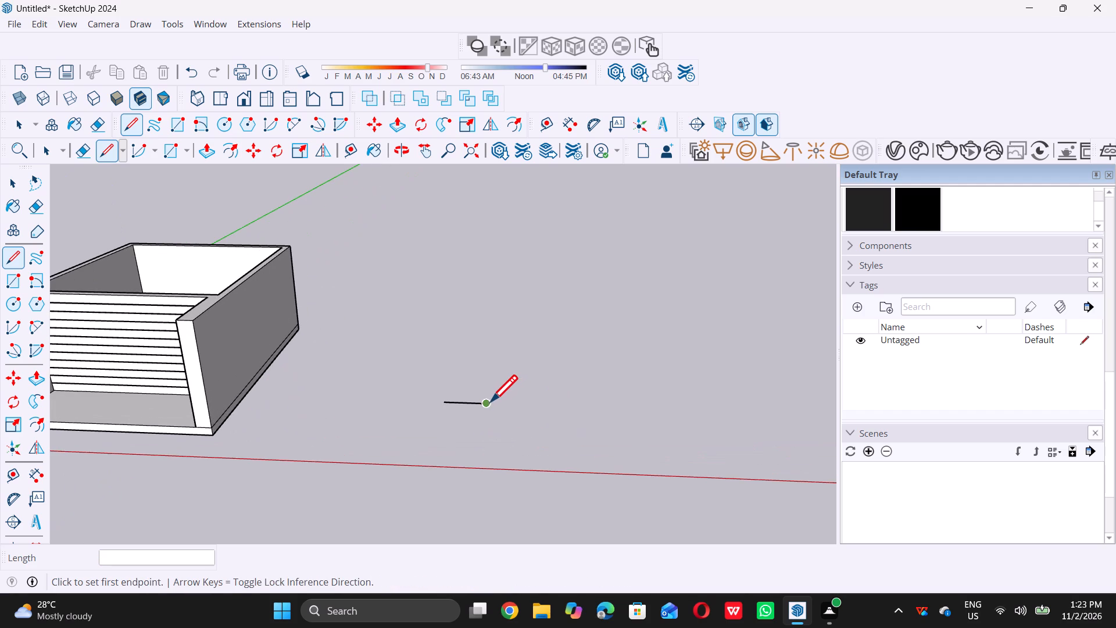
double_click(490, 401)
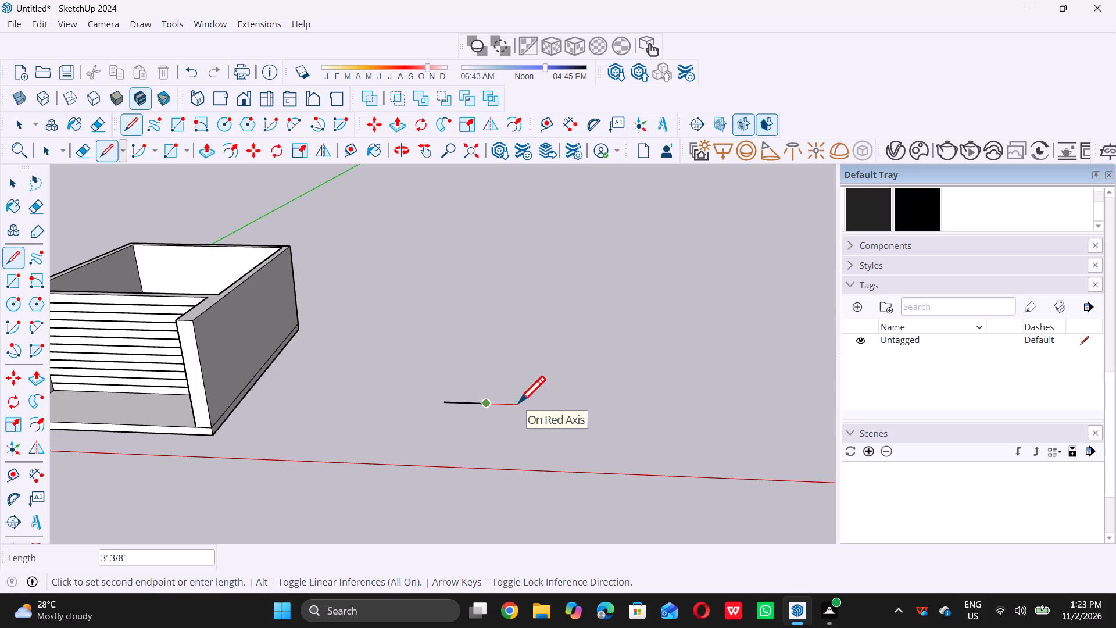
key("2")
key("apostrophe")
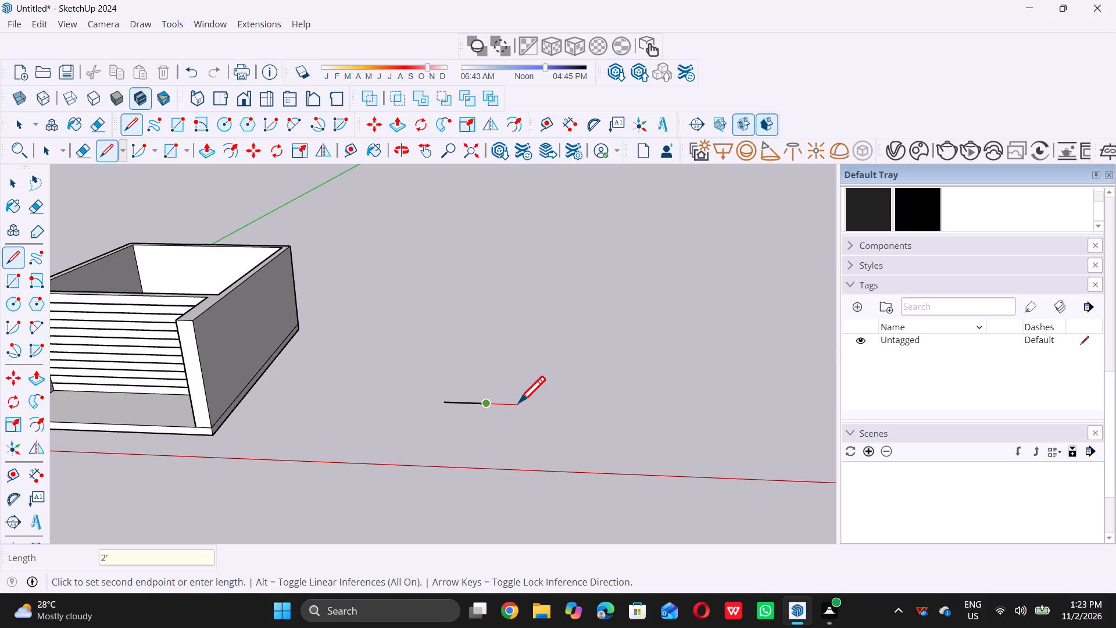
key("Return")
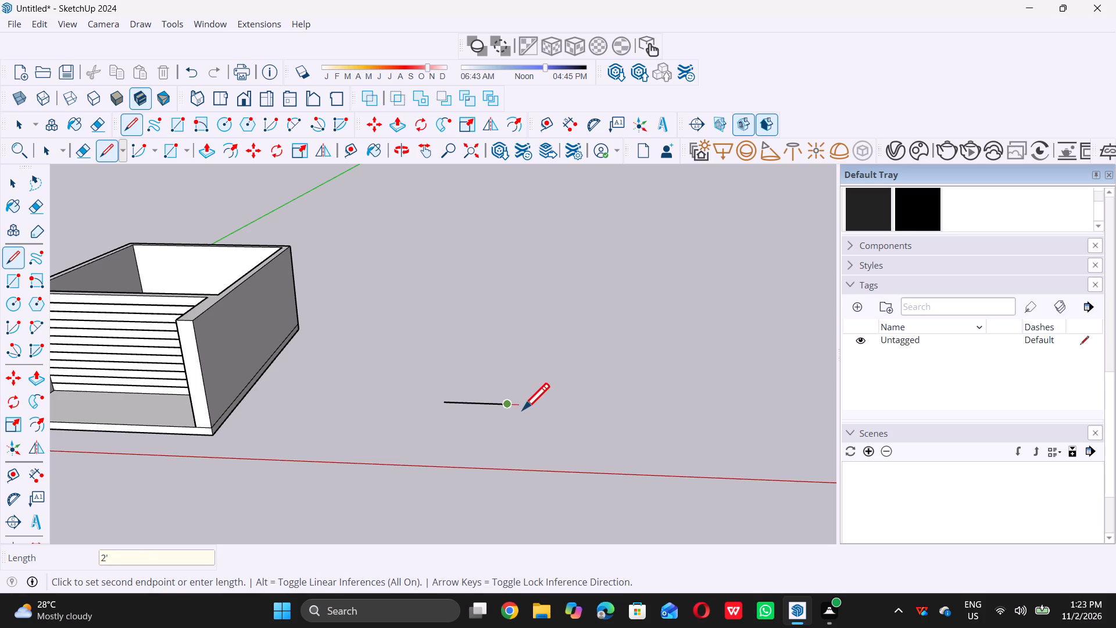
Draw a 2' side along the green axis from the line's end and close the outline into a 6' by 2' rectangle.
scroll(496, 373, "up", 3)
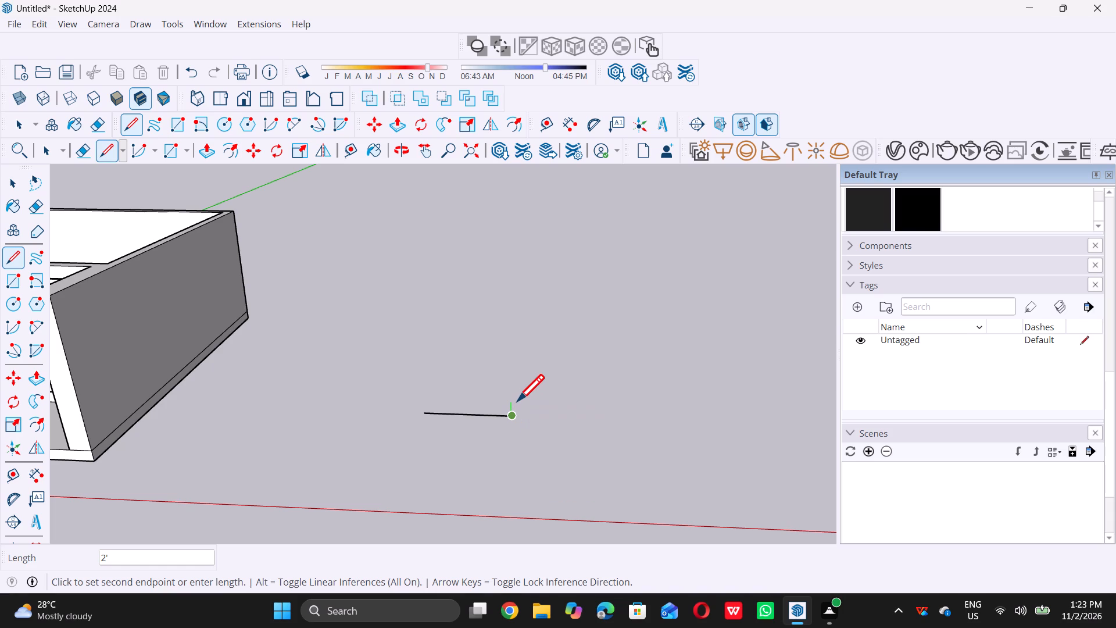
key("2")
key("apostrophe")
key("Return")
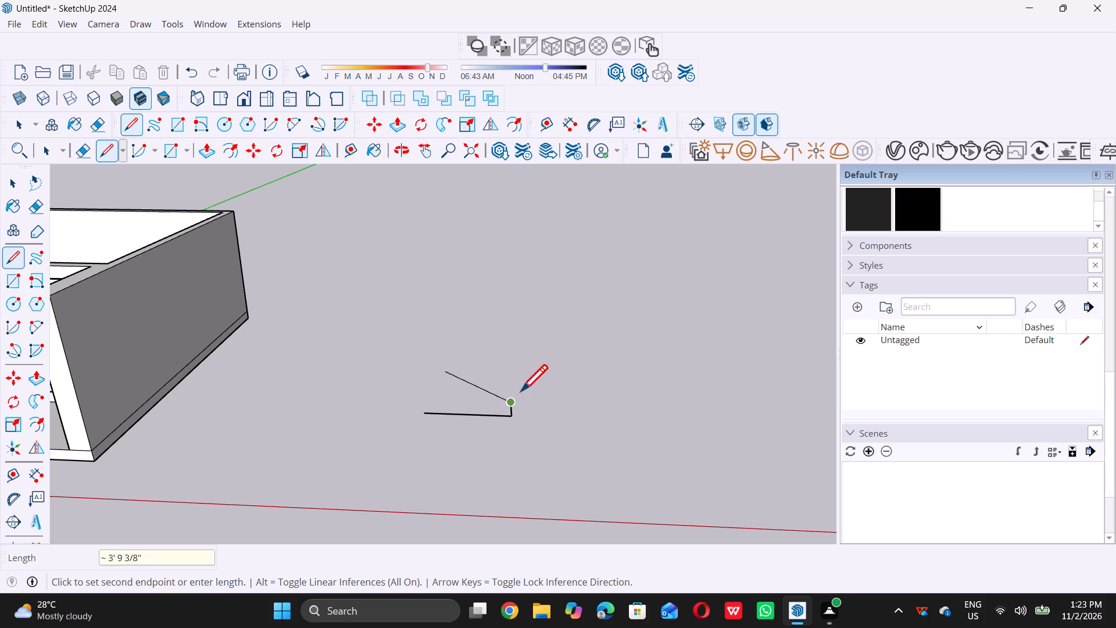
scroll(493, 394, "up", 5)
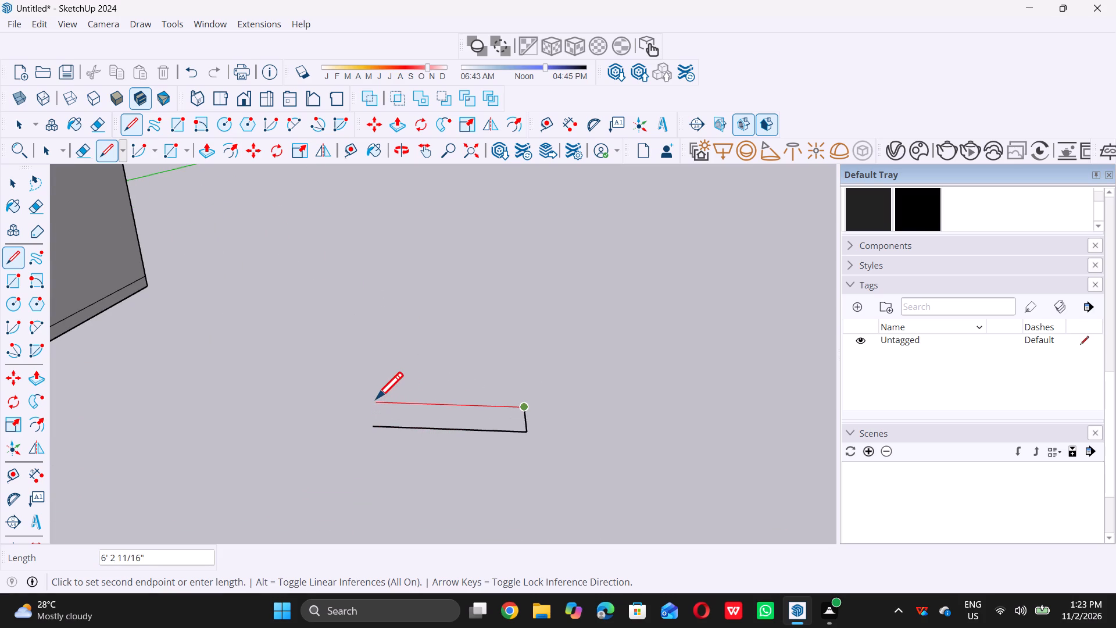
scroll(377, 401, "up", 5)
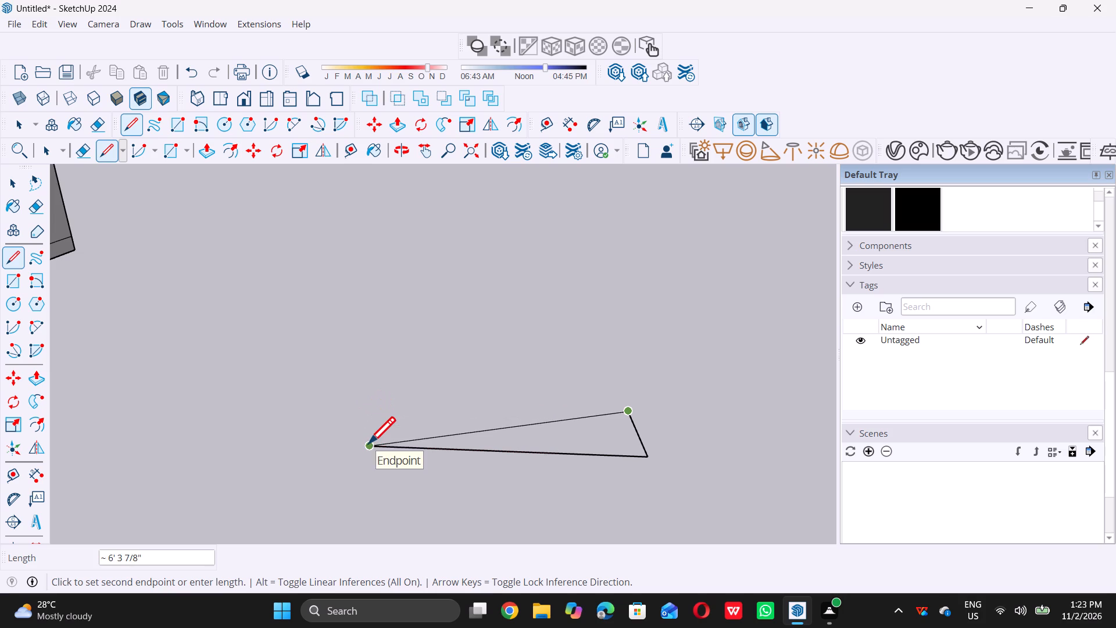
triple_click(369, 408)
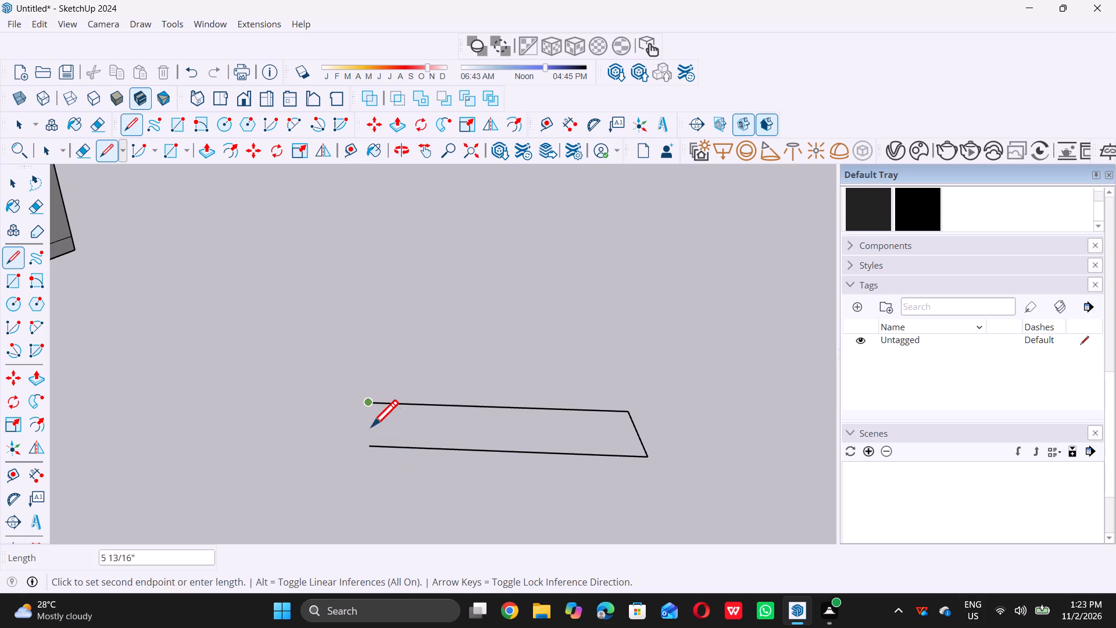
triple_click(374, 445)
left_click(374, 445)
key("space")
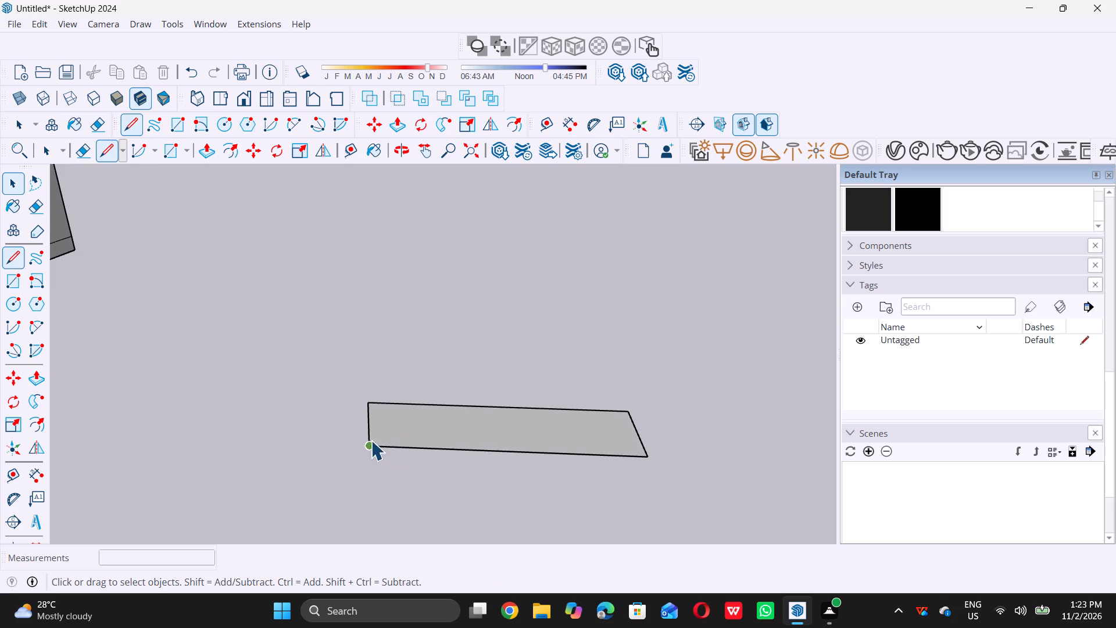
Push/Pull the 6' by 2' rectangle beside the building upward 1' into a block.
scroll(369, 437, "down", 15)
scroll(434, 384, "down", 6)
middle_click_drag(472, 466, 373, 415)
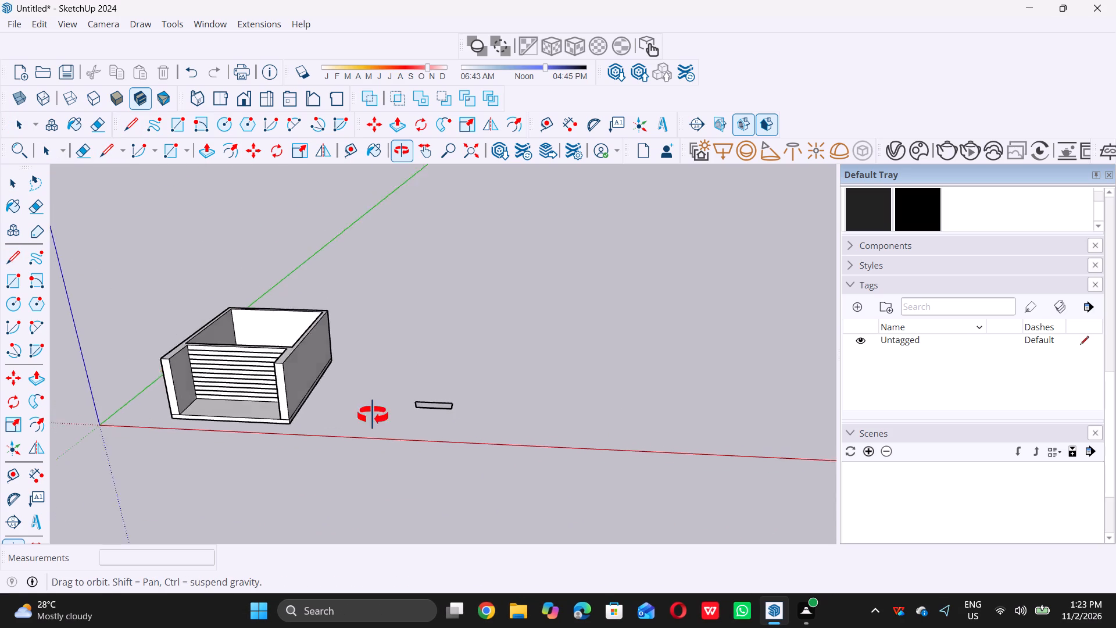
middle_click_drag(373, 415, 262, 391)
scroll(309, 417, "down", 6)
middle_click_drag(357, 407, 394, 483)
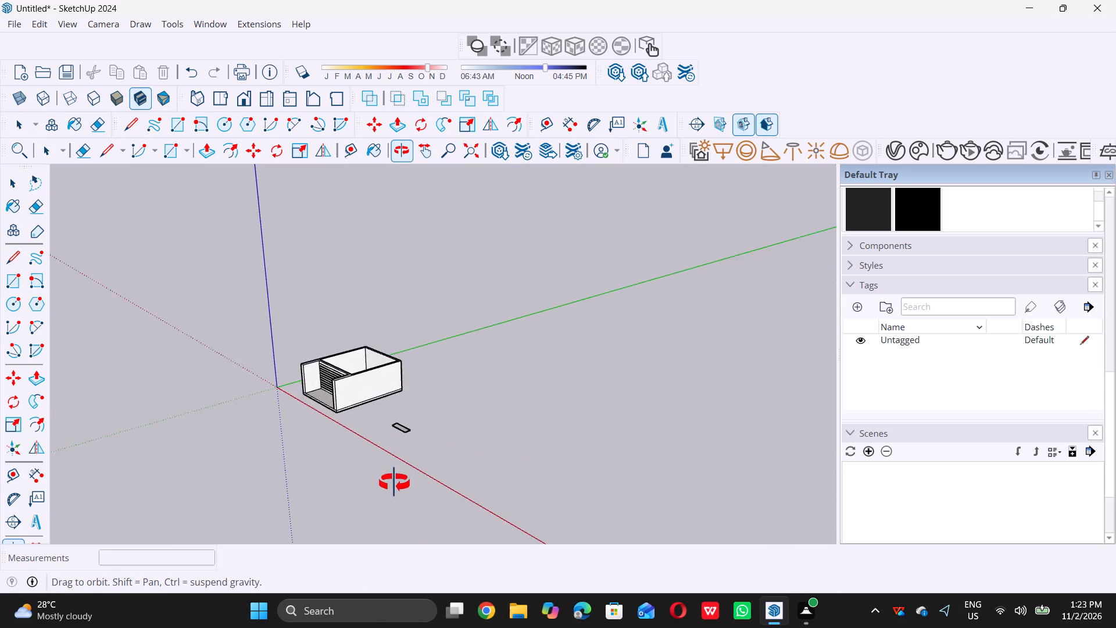
middle_click_drag(394, 483, 435, 524)
scroll(427, 459, "up", 14)
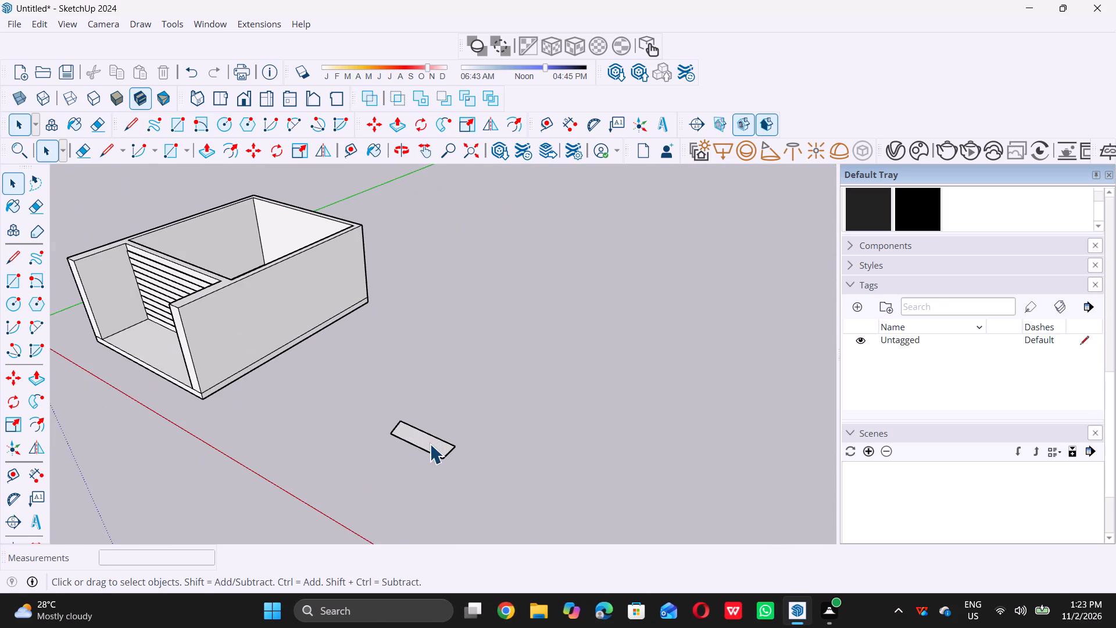
scroll(430, 444, "up", 2)
left_click(431, 445)
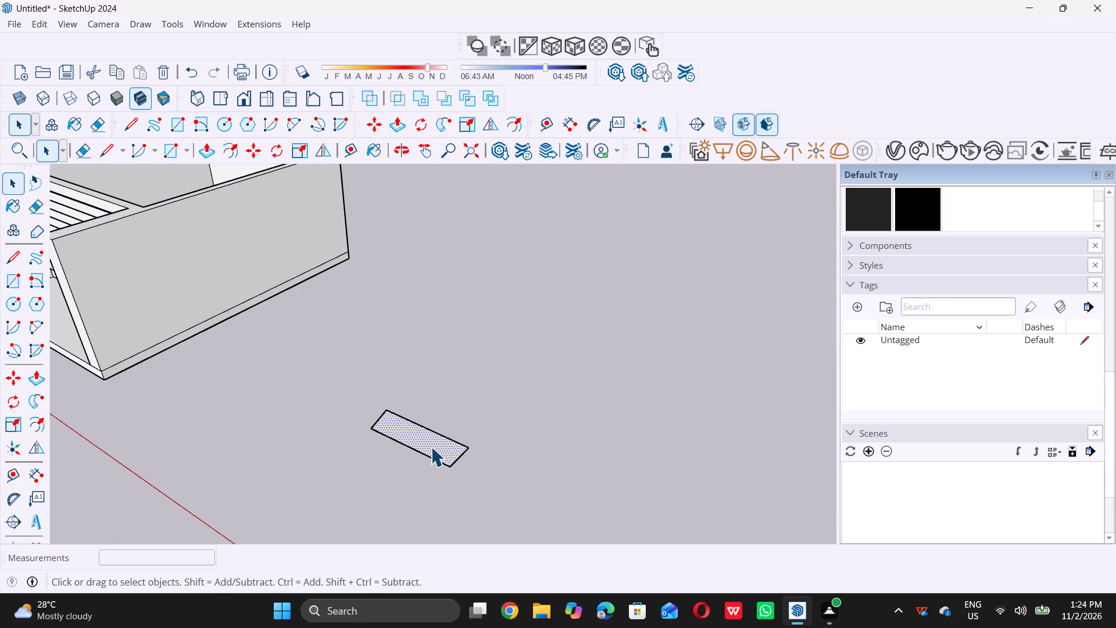
key("p")
left_click(431, 447)
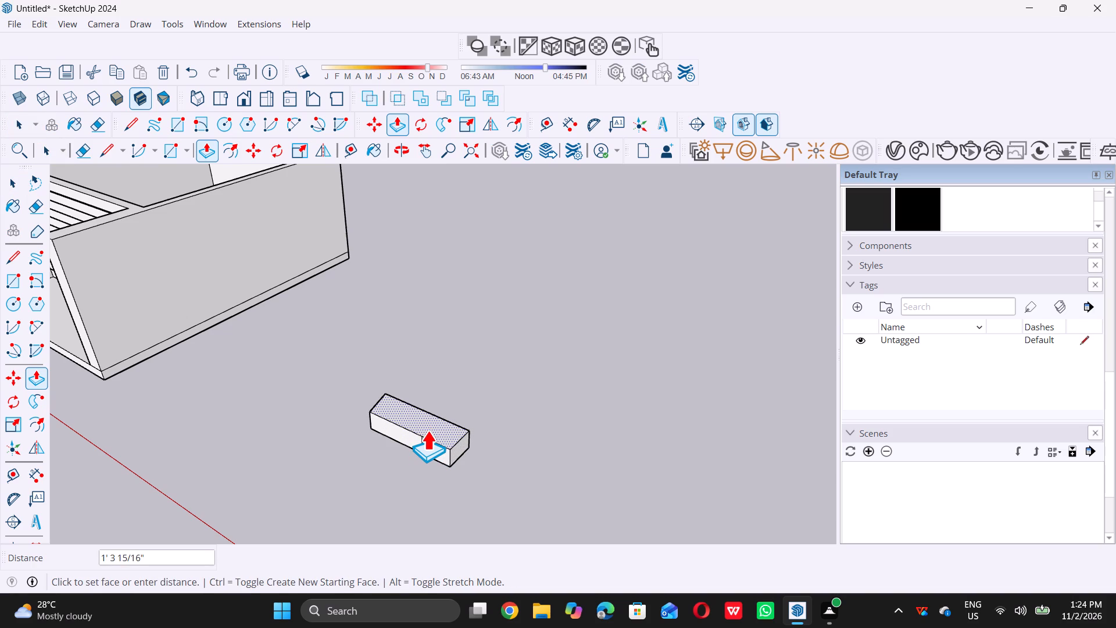
type("1'")
key("Return")
key("space")
Erase the stray vertical edge that divides the block's long side face.
scroll(398, 443, "down", 6)
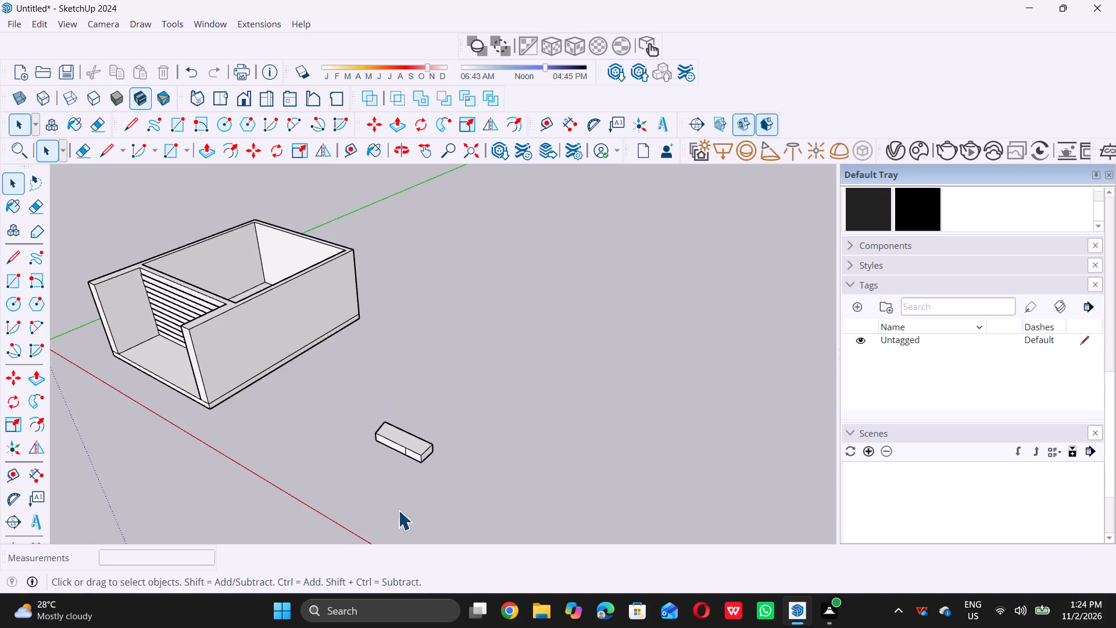
middle_click_drag(398, 510, 389, 456)
scroll(388, 437, "up", 15)
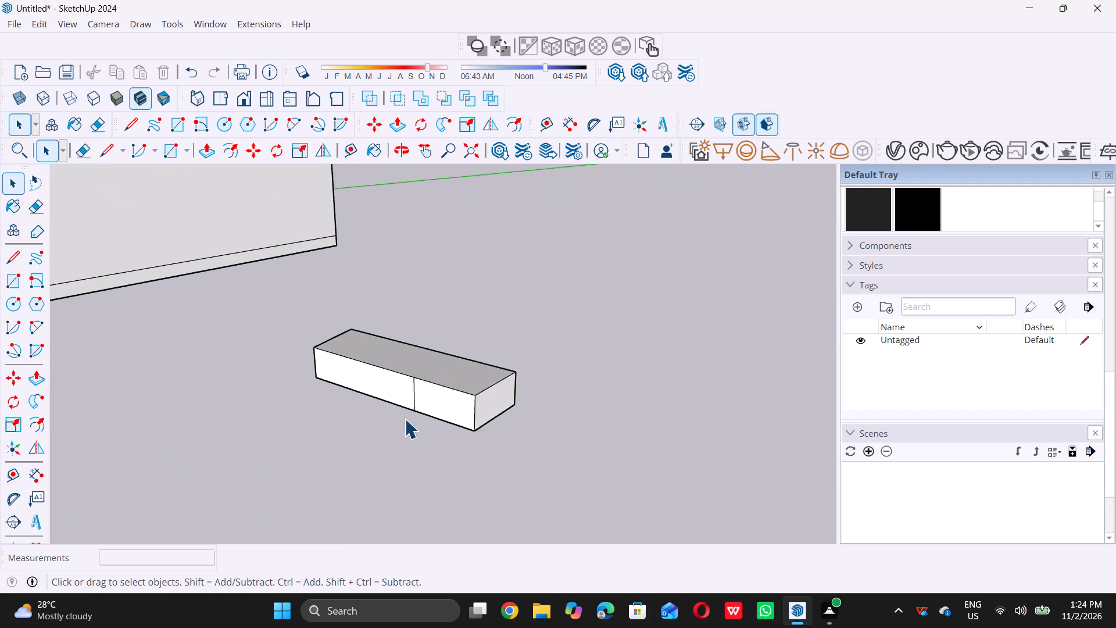
key("e")
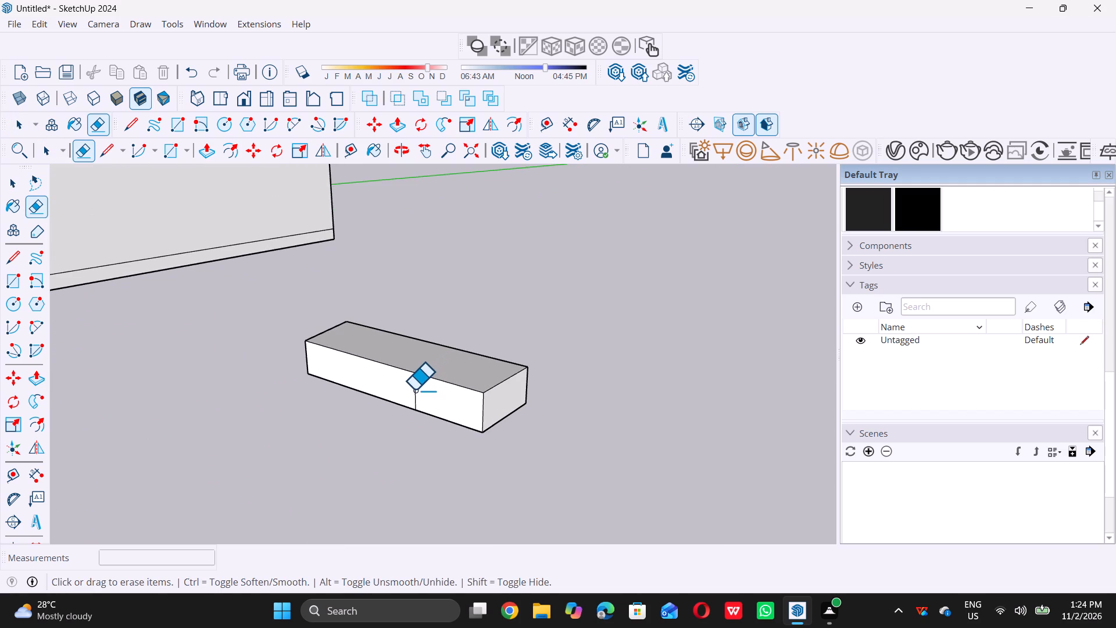
triple_click(414, 390)
key("space")
Copy the whole 6' by 2' by 1' block upward and back about 2' 3", landing its bottom corner on the original's top back corner.
scroll(429, 466, "down", 9)
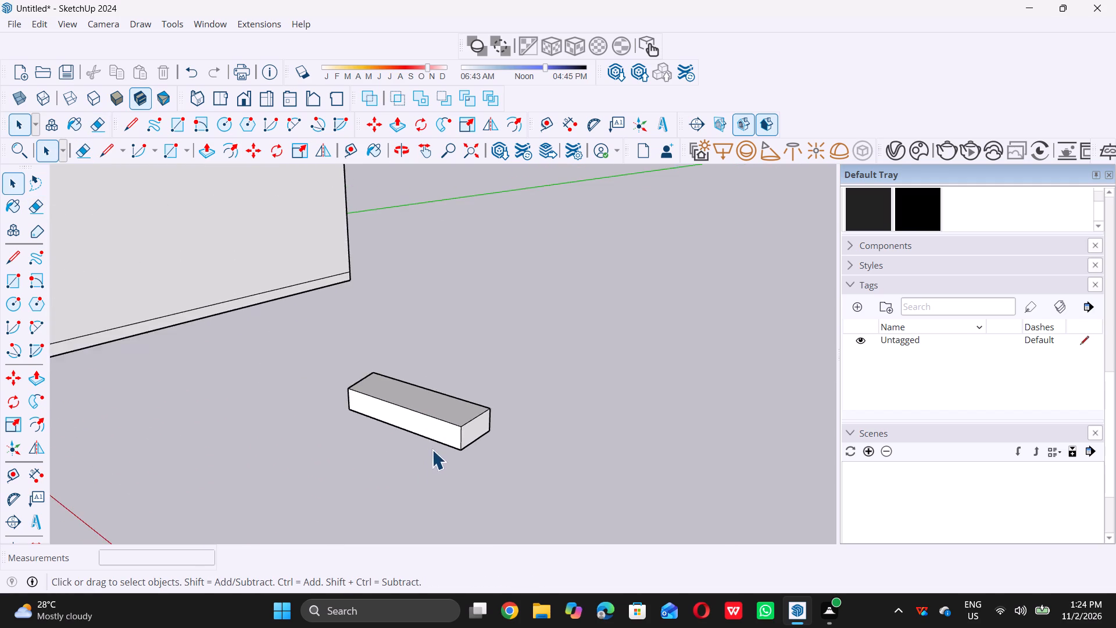
scroll(432, 449, "down", 3)
middle_click_drag(432, 470, 416, 497)
scroll(438, 468, "up", 6)
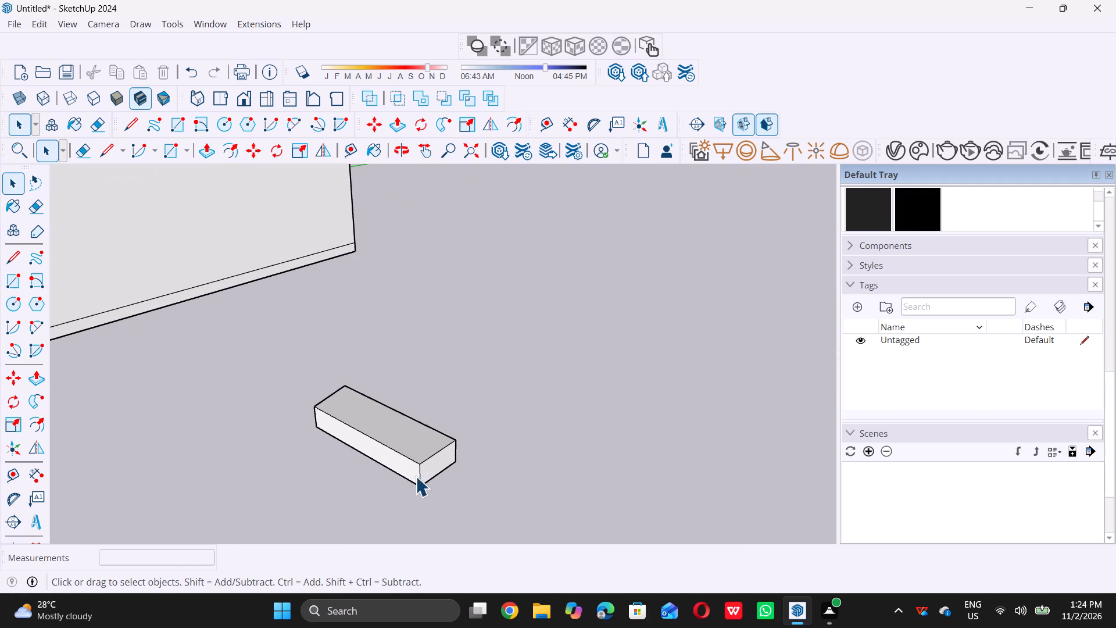
middle_click_drag(421, 478, 392, 458)
scroll(421, 478, "down", 1)
scroll(392, 458, "up", 1)
double_click(387, 448)
triple_click(387, 447)
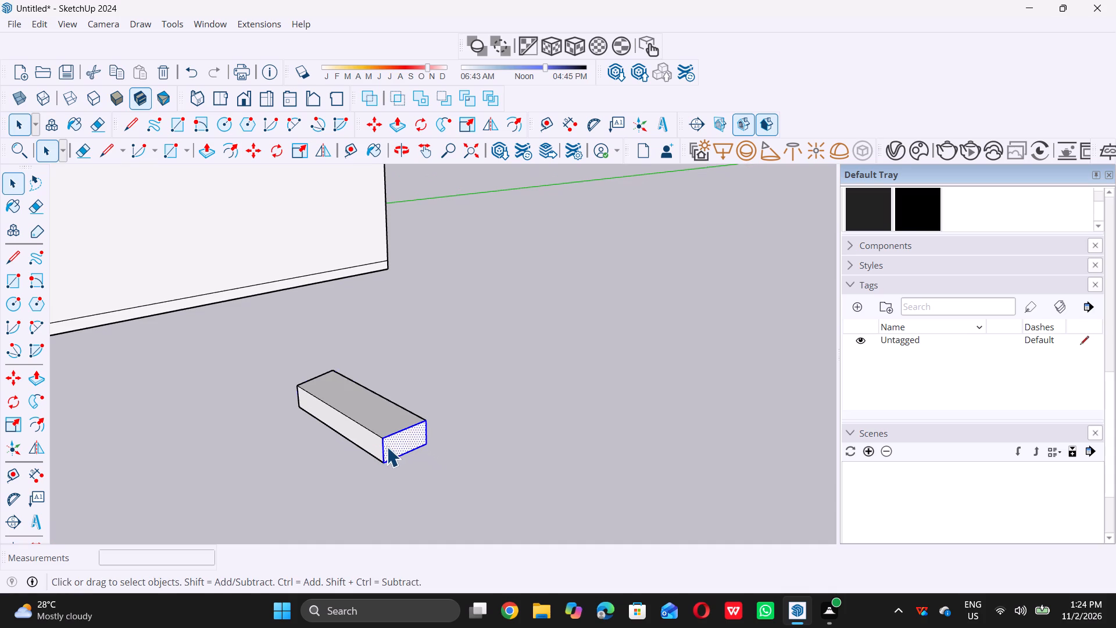
double_click(387, 447)
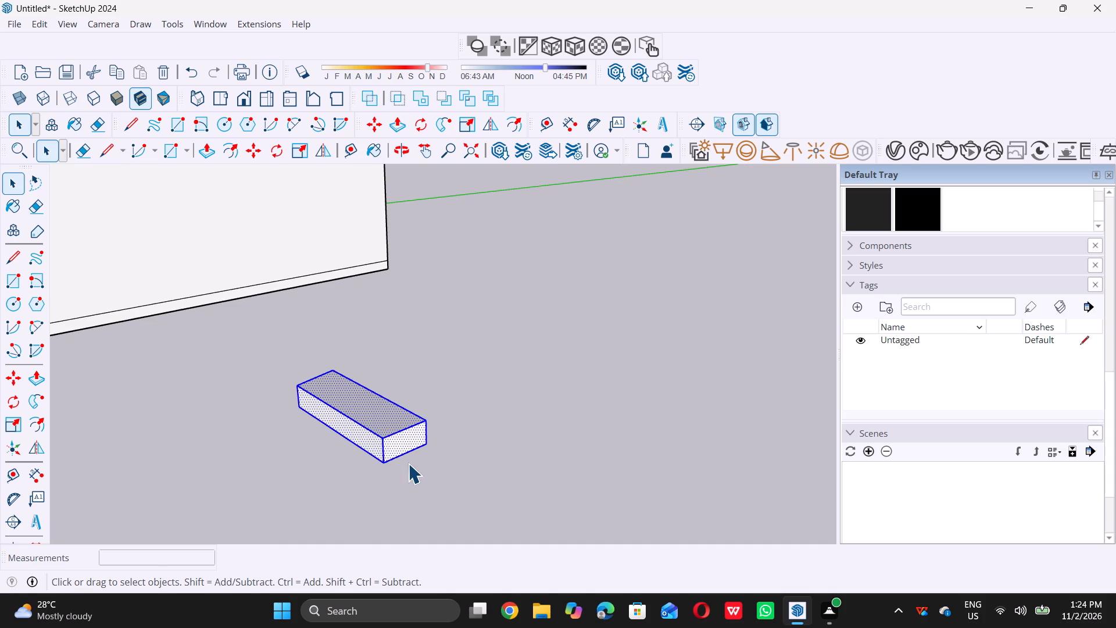
key("m")
left_click(382, 465)
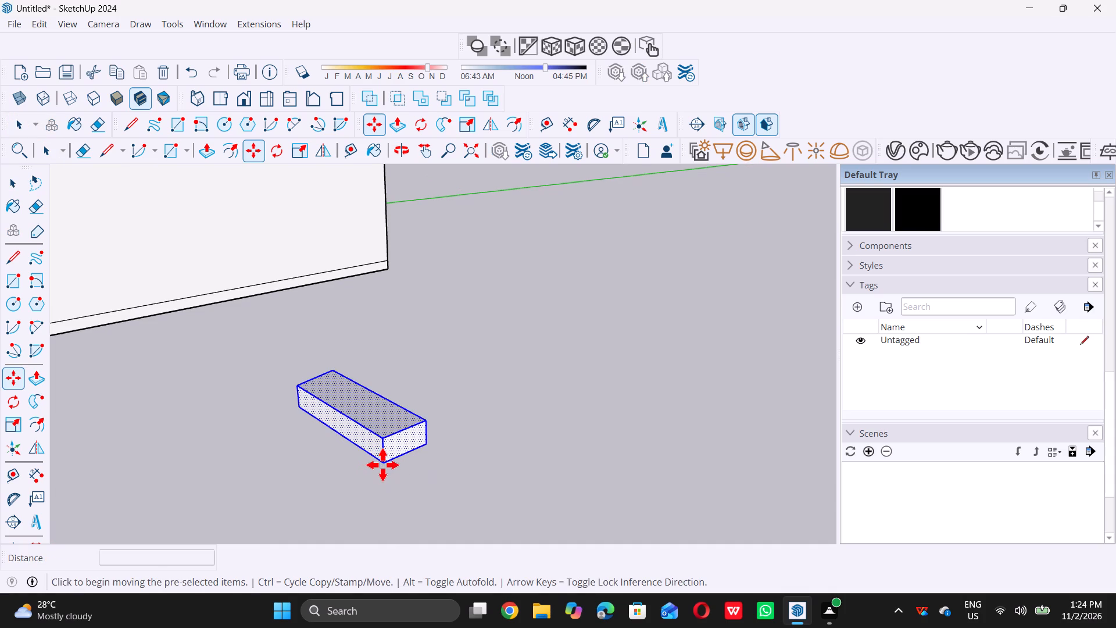
double_click(423, 420)
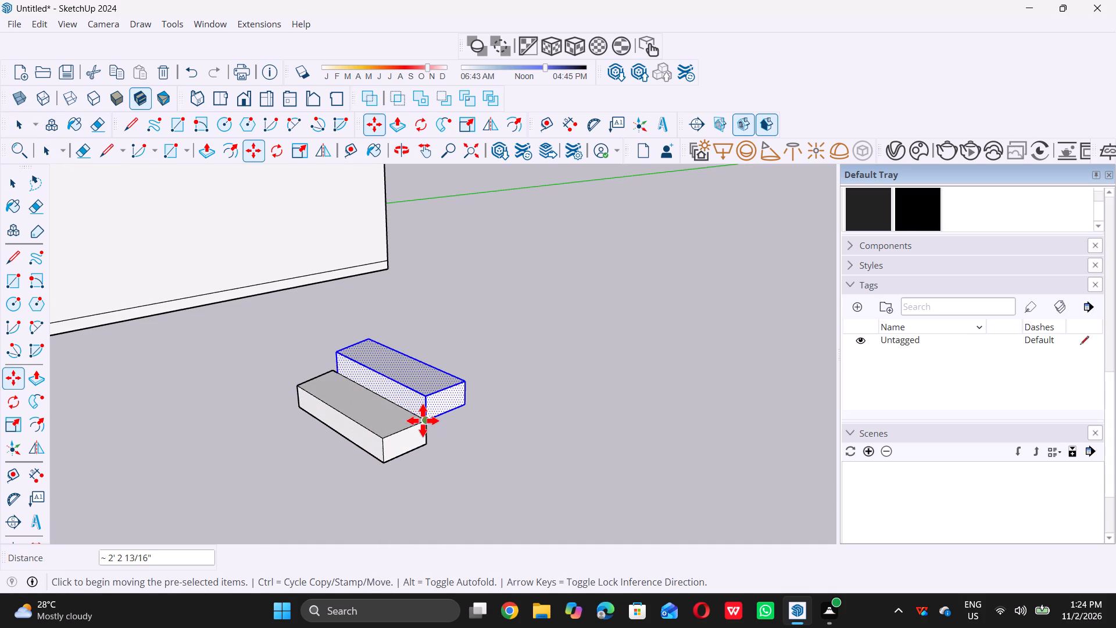
Place two further block copies up the slope, each corner to corner on the previous one, making a four-step stair.
double_click(427, 419)
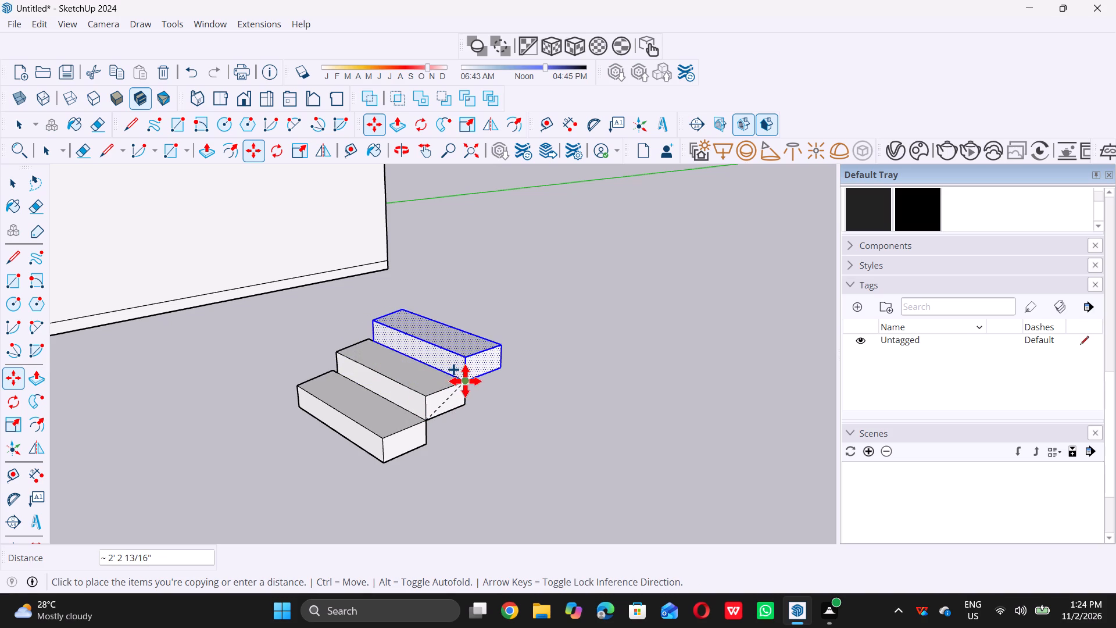
left_click(465, 381)
double_click(465, 381)
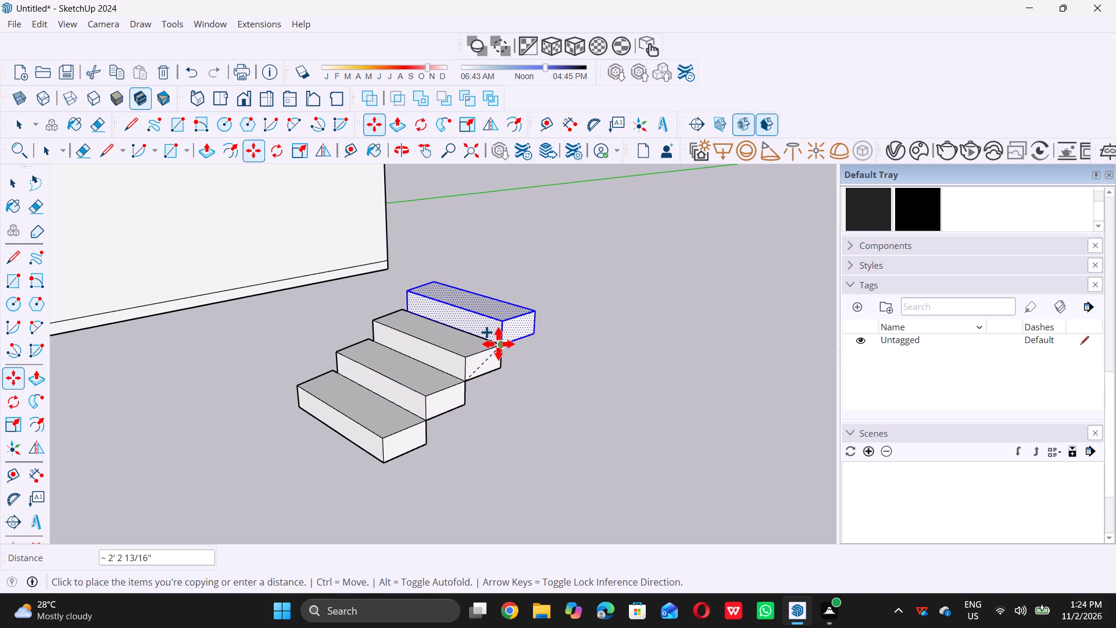
left_click(499, 344)
key("space")
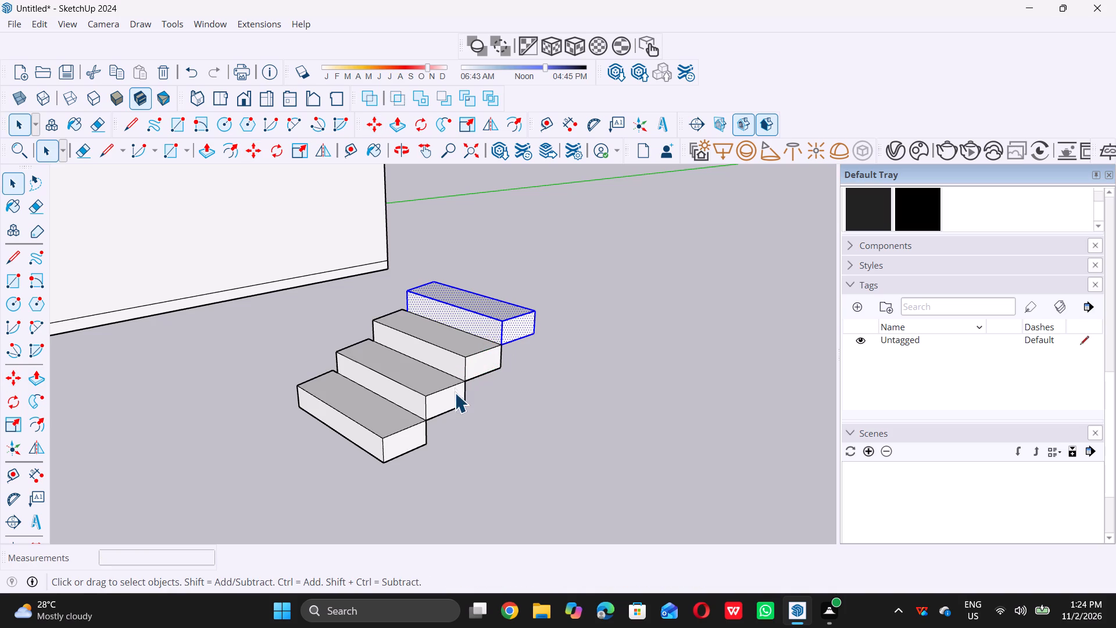
Add two more copies above the highest block, using the same corner-to-corner offset, to make a six-step stair.
scroll(455, 394, "down", 11)
scroll(483, 431, "down", 9)
middle_click_drag(453, 445, 459, 460)
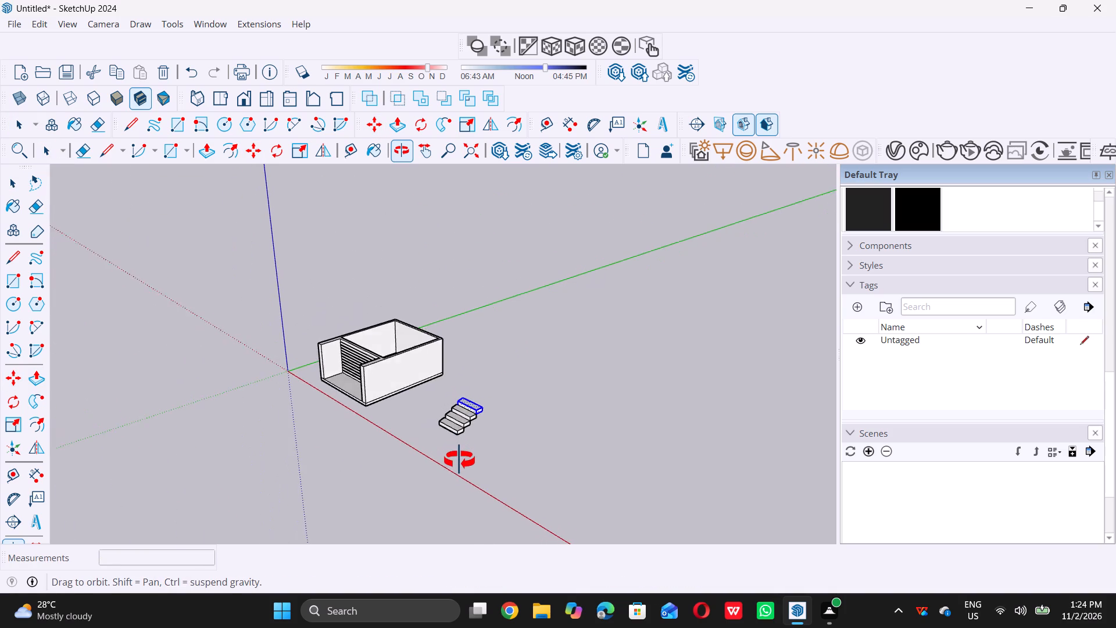
middle_click_drag(459, 460, 402, 397)
scroll(413, 369, "down", 5)
middle_click_drag(428, 407, 427, 449)
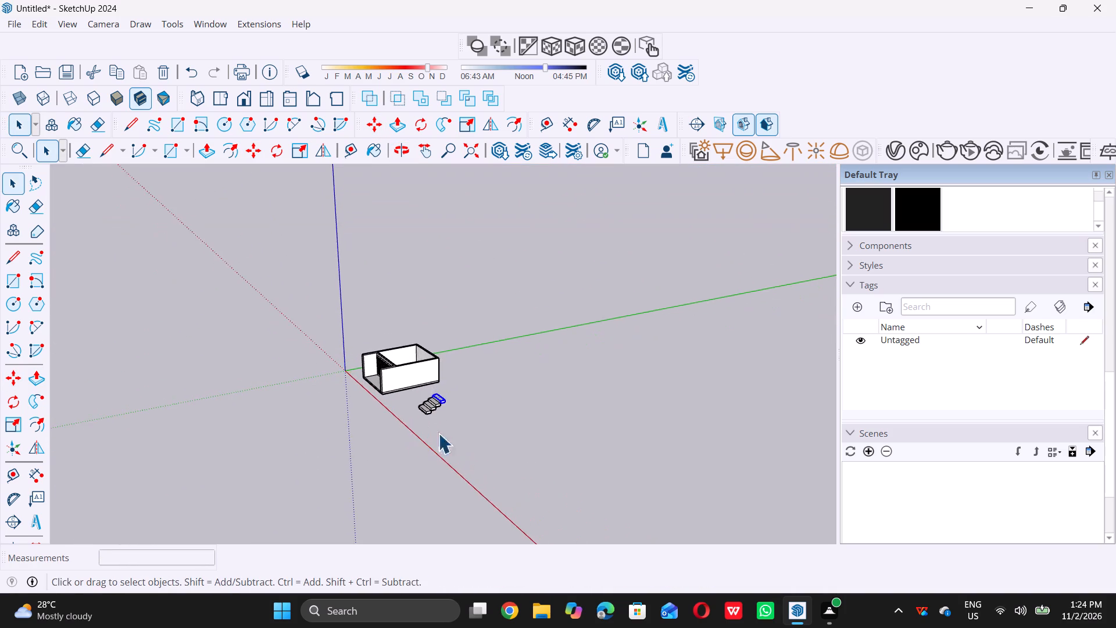
scroll(466, 381, "up", 6)
scroll(407, 419, "up", 14)
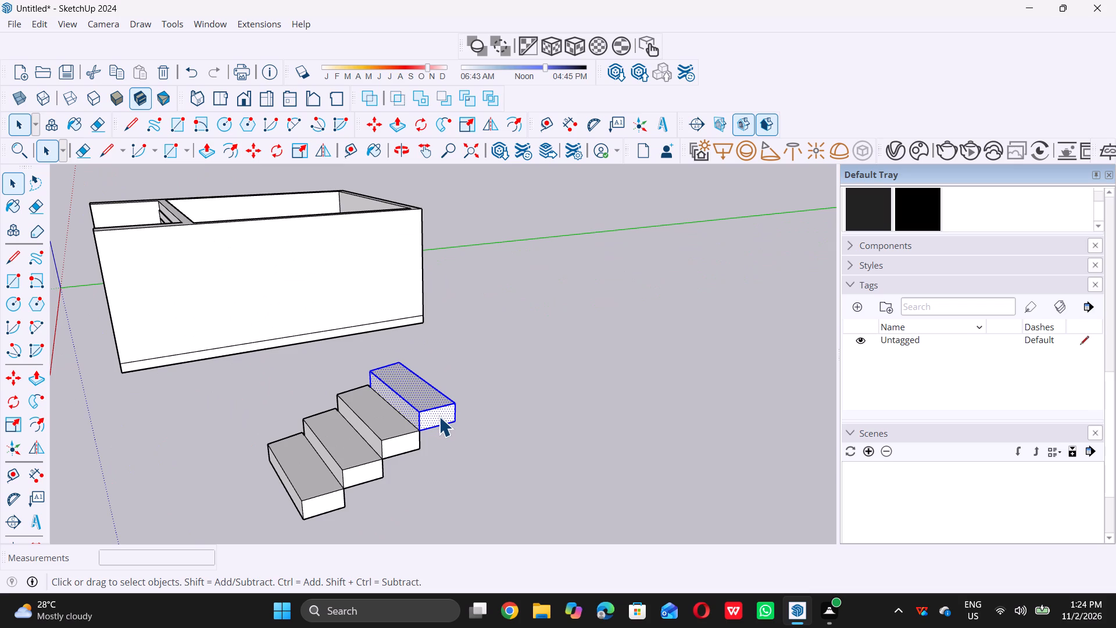
key("m")
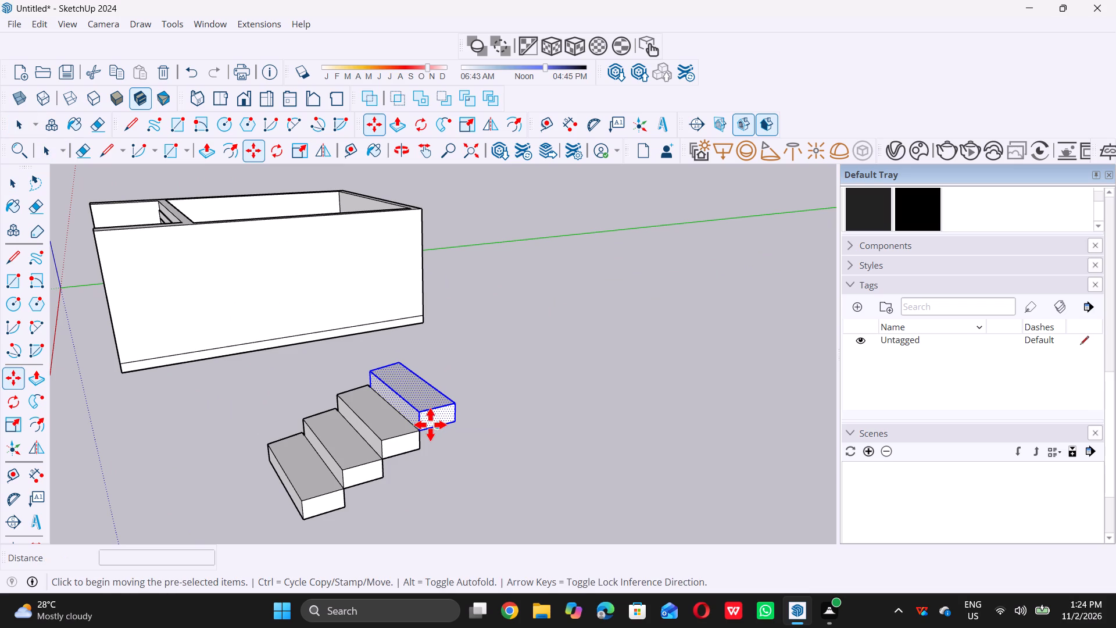
left_click(420, 429)
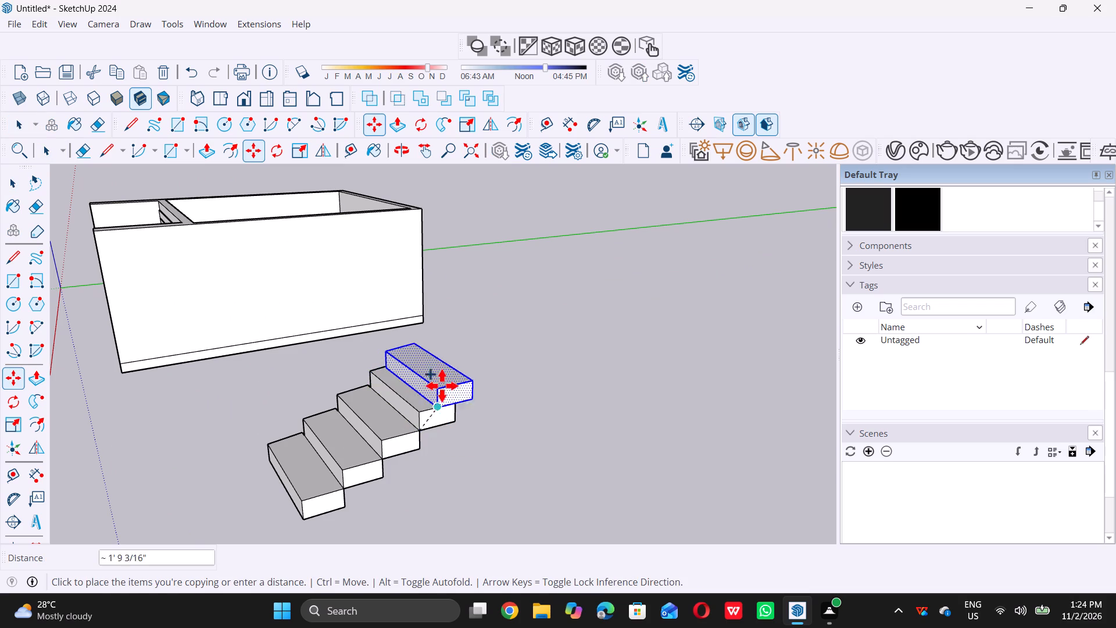
left_click(450, 403)
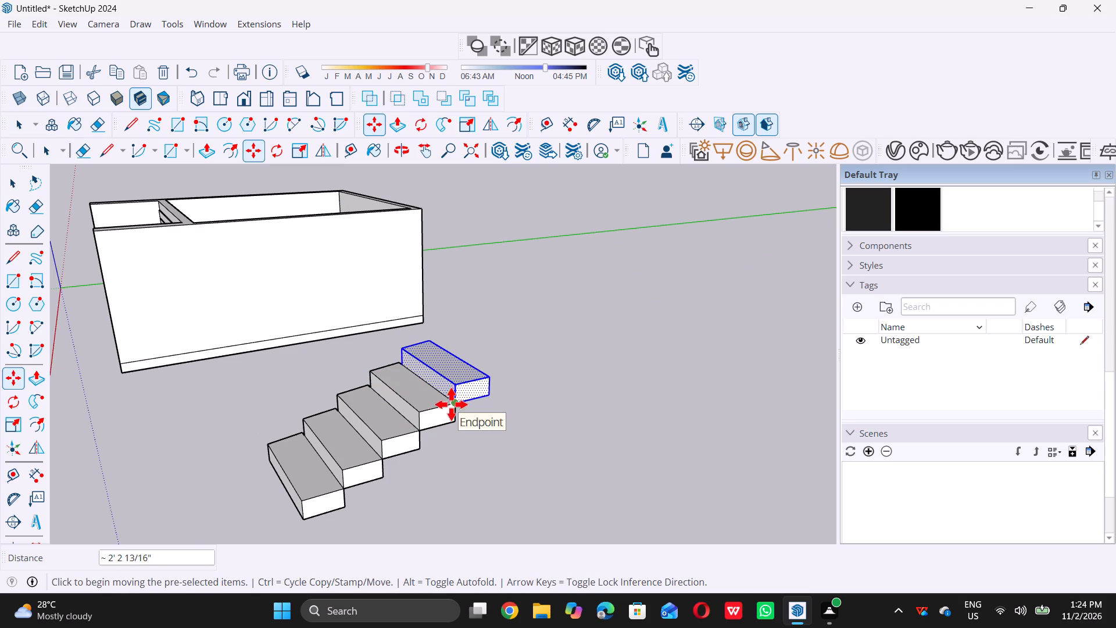
left_click(452, 403)
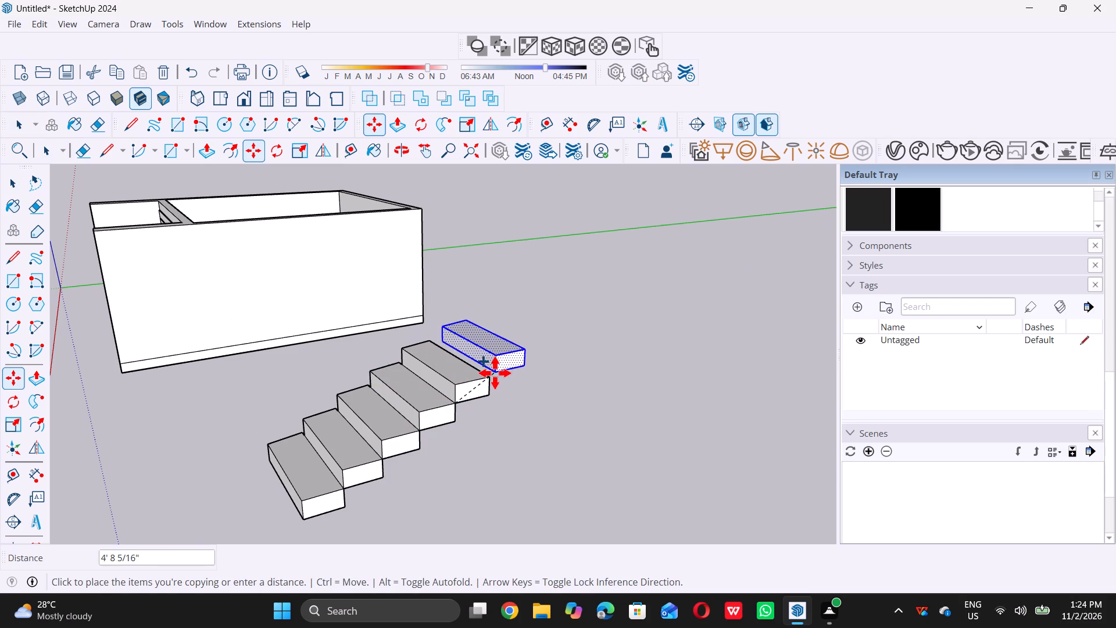
double_click(491, 375)
key("space")
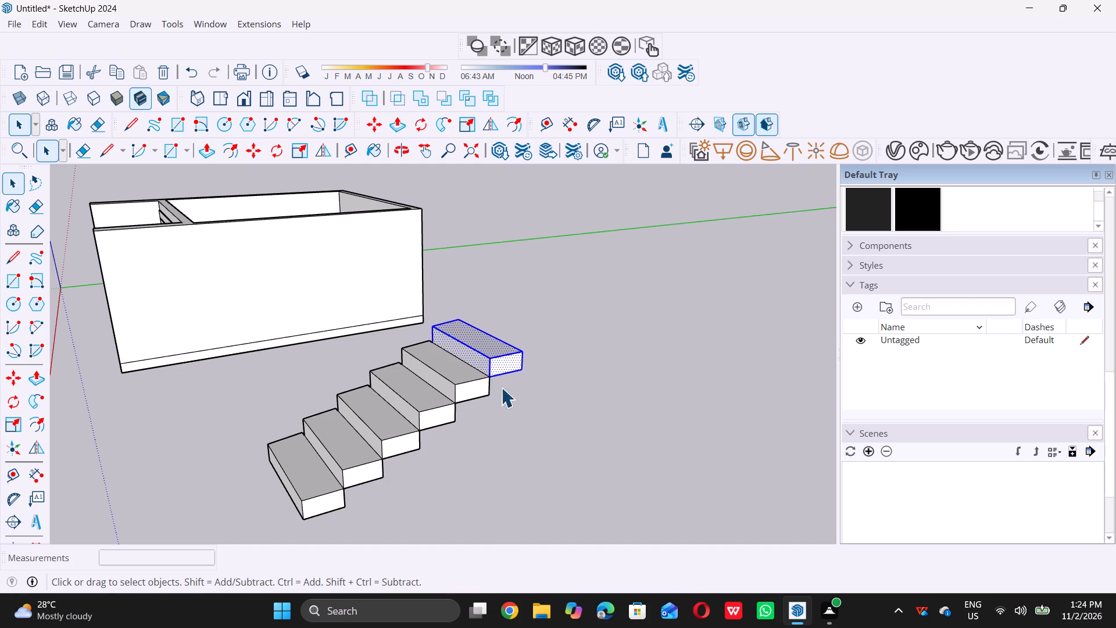
Select all six steps of the stair and scale them slightly taller along the blue axis.
triple_click(568, 416)
scroll(568, 406, "down", 11)
middle_click_drag(335, 474, 418, 427)
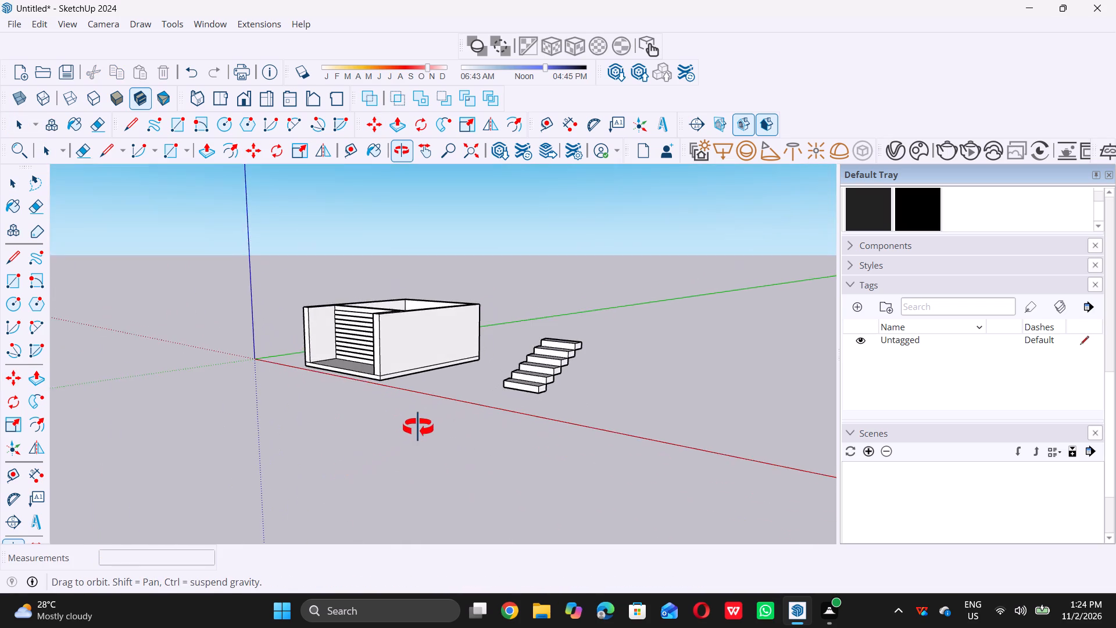
middle_click_drag(418, 427, 433, 477)
double_click(530, 391)
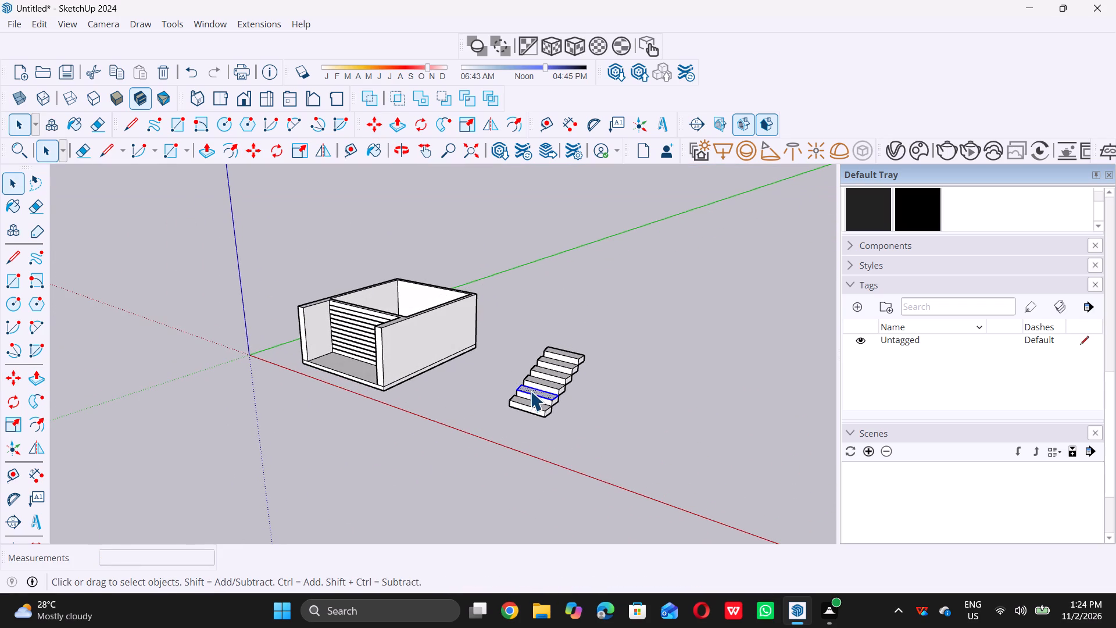
double_click(535, 388)
left_click(539, 387)
triple_click(559, 376)
double_click(560, 376)
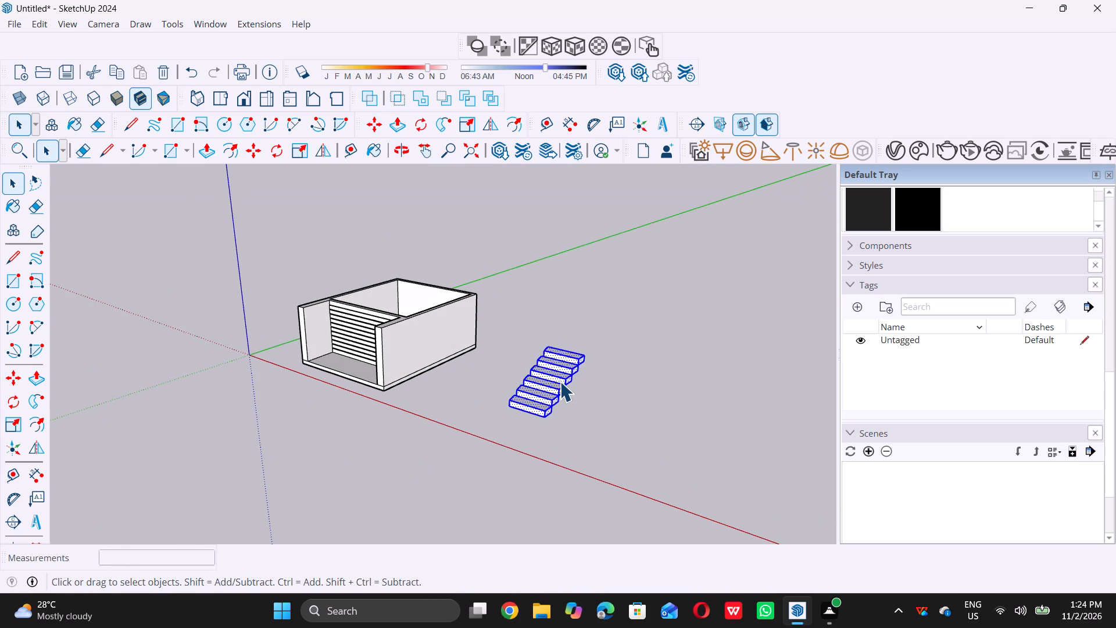
key("s")
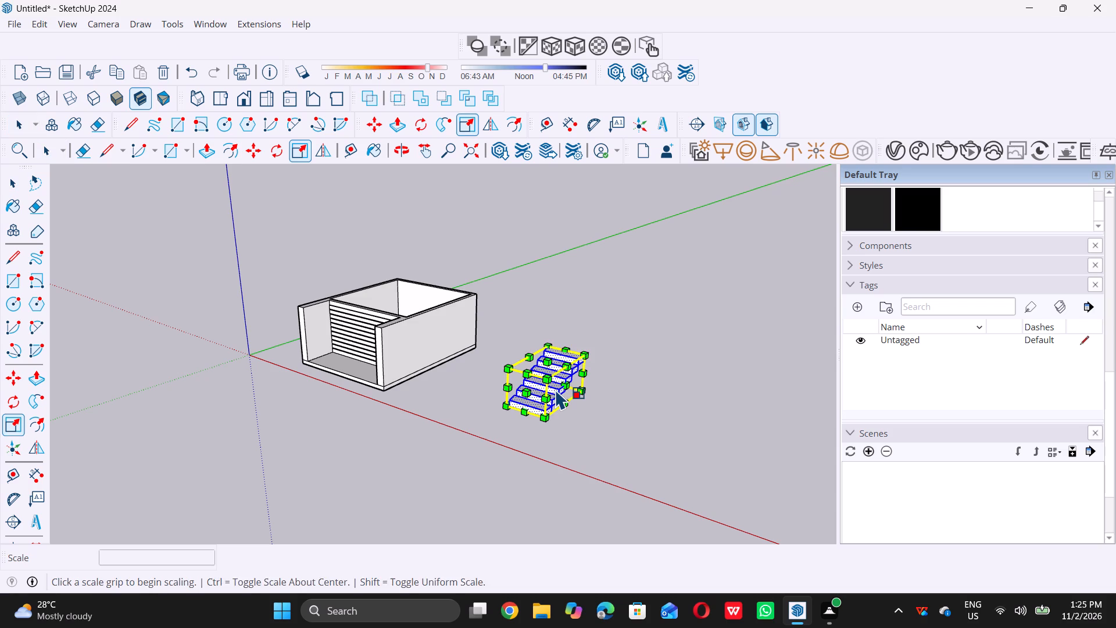
triple_click(550, 361)
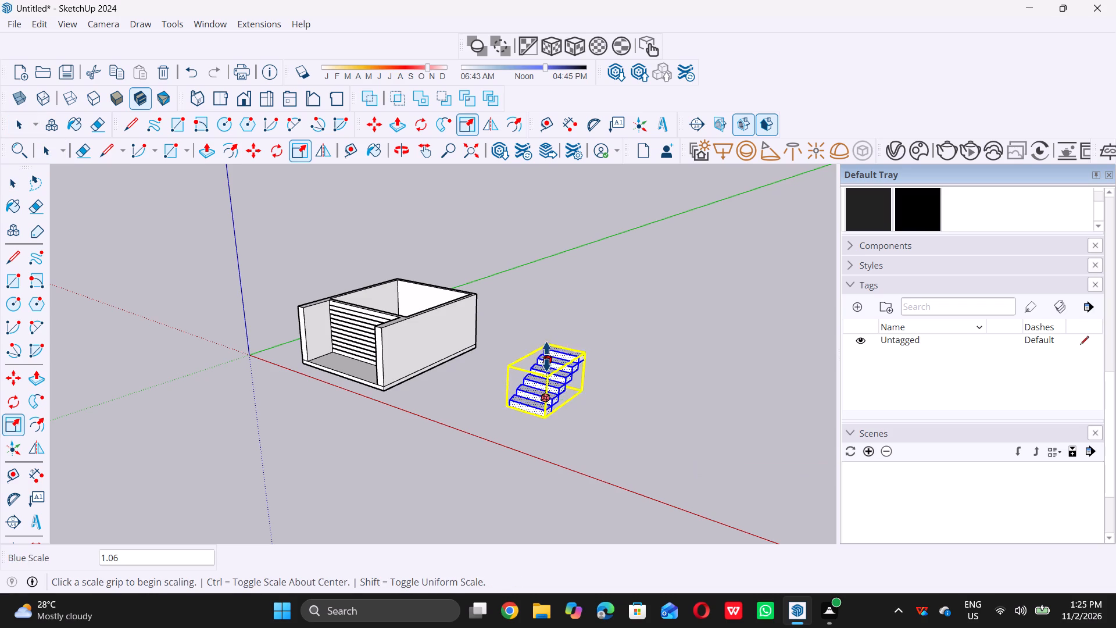
left_click(543, 360)
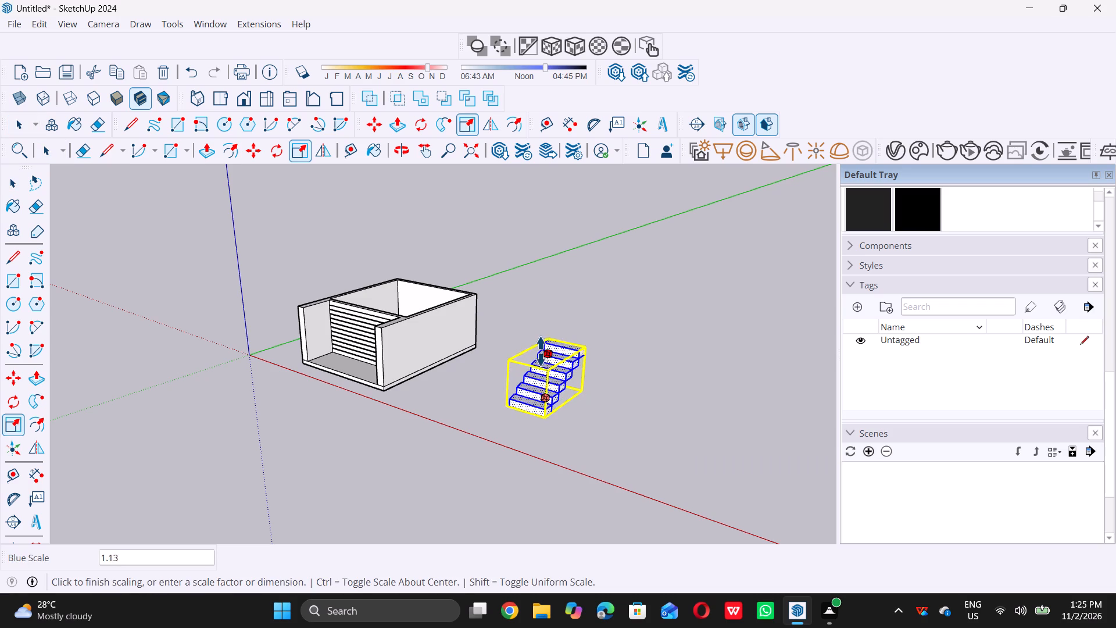
double_click(538, 345)
key("space")
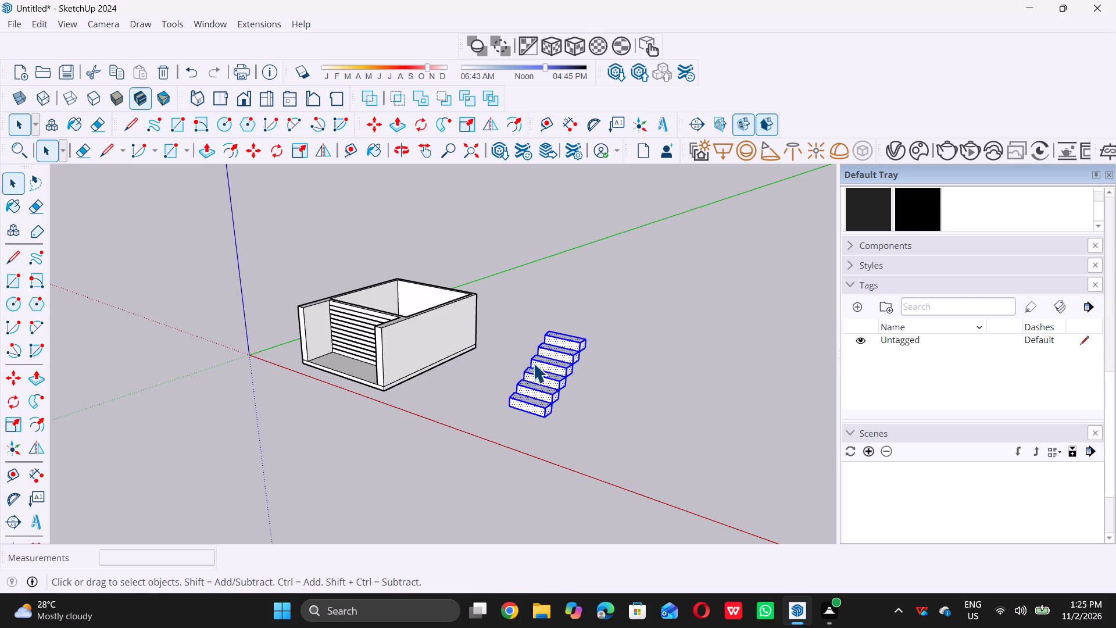
Move the staircase by its top step's back corner onto the porch-side top edge of the grooved wall, about 40' away.
scroll(500, 401, "down", 6)
middle_click_drag(339, 394, 366, 422)
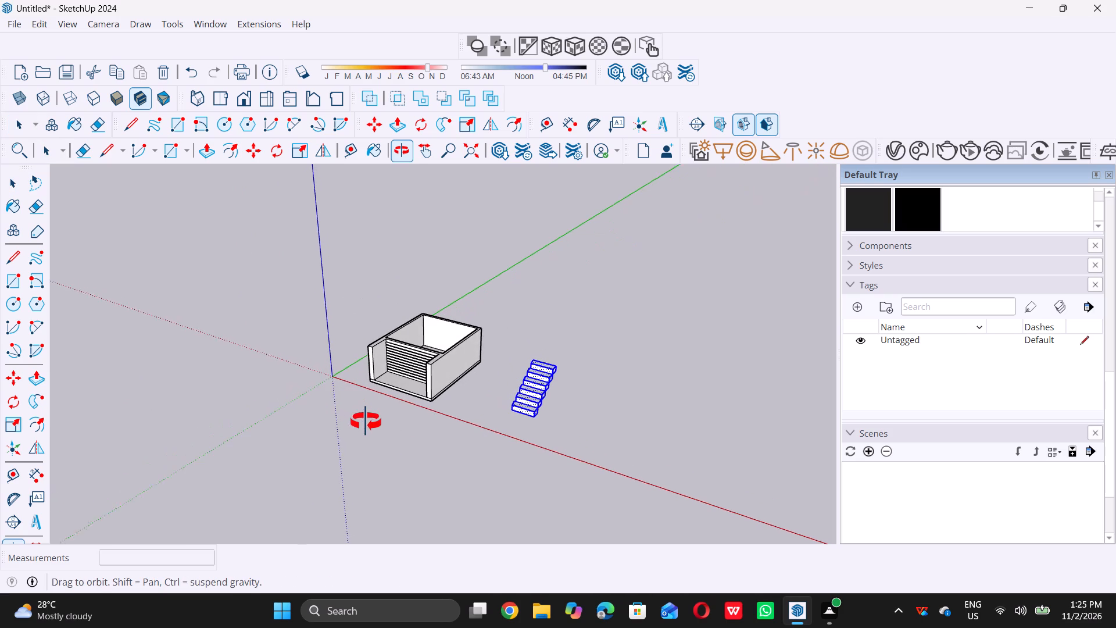
middle_click_drag(366, 422, 366, 422)
scroll(559, 364, "up", 15)
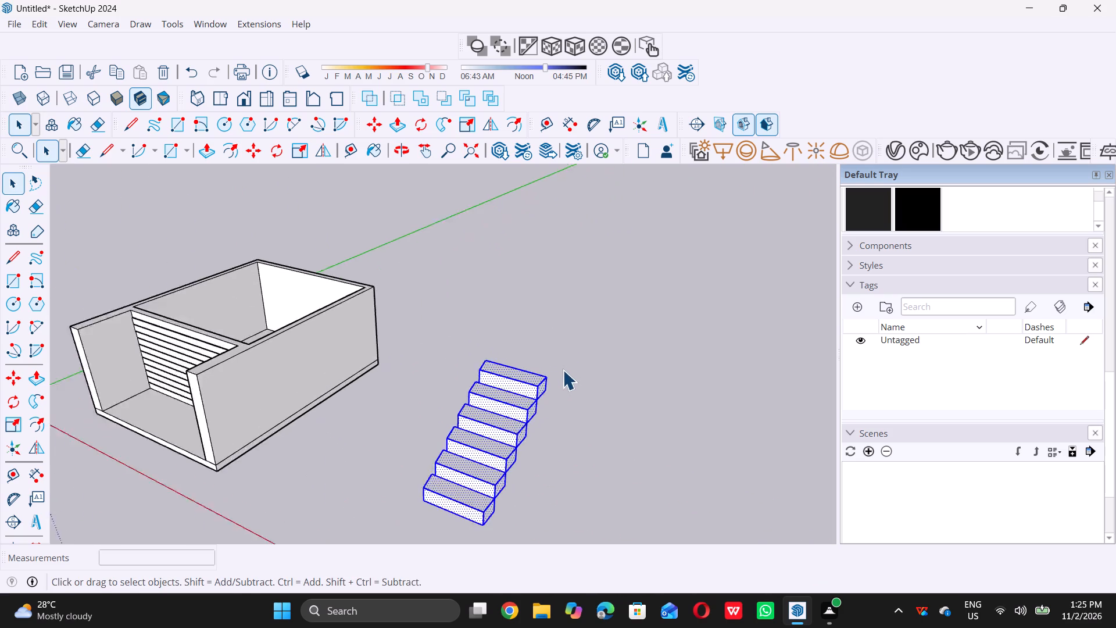
scroll(563, 370, "up", 1)
key("m")
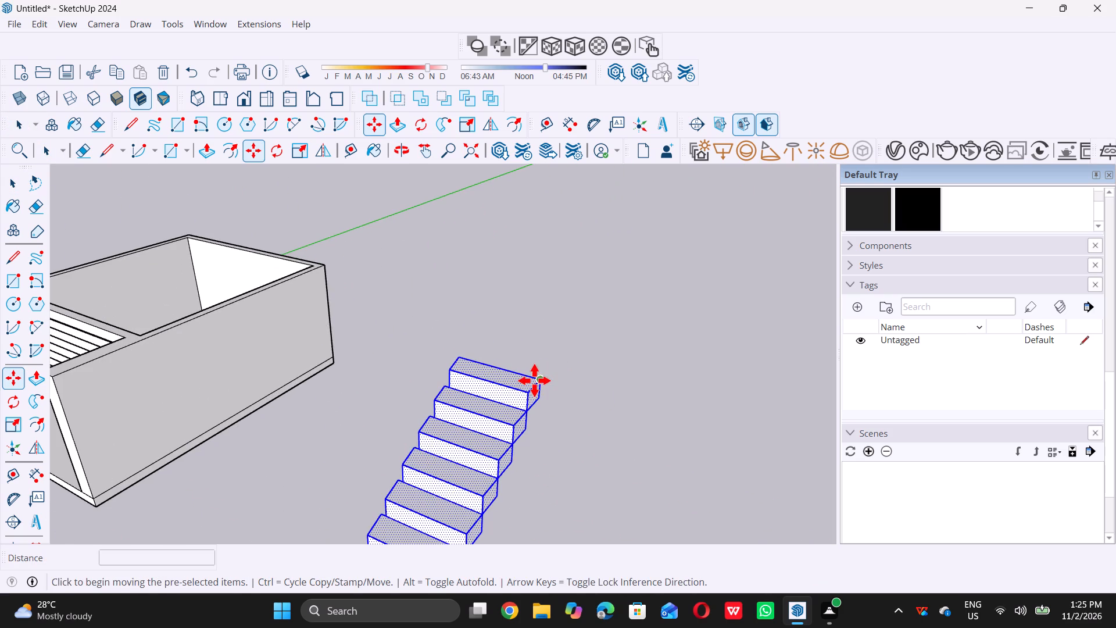
left_click(540, 378)
scroll(541, 377, "down", 12)
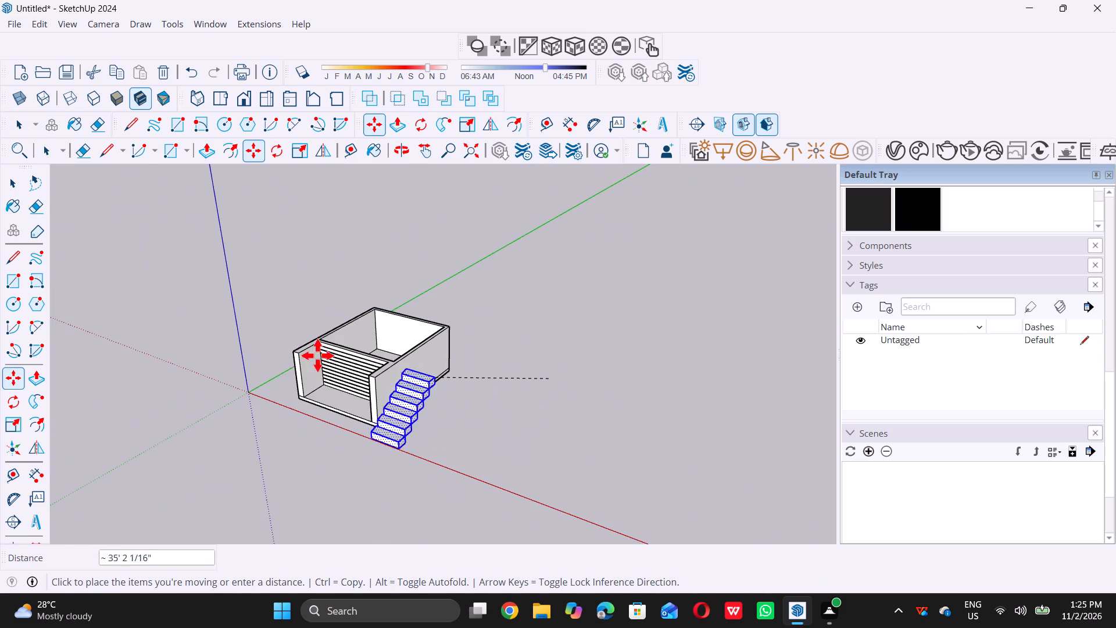
scroll(337, 350, "up", 5)
middle_click_drag(352, 379, 367, 415)
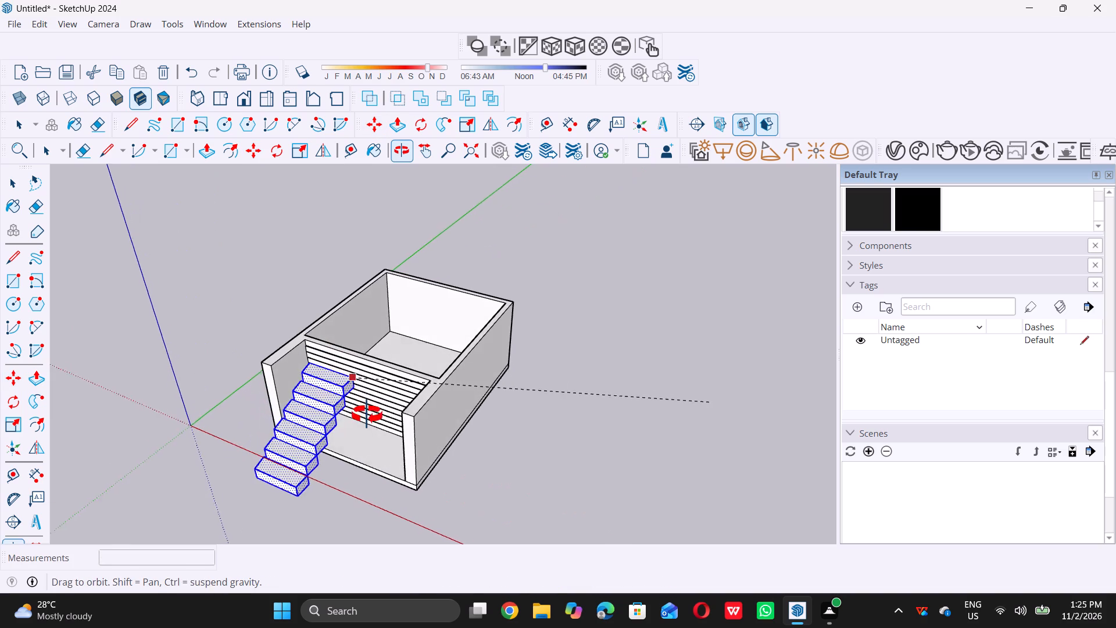
middle_click_drag(367, 415, 367, 417)
scroll(350, 380, "up", 14)
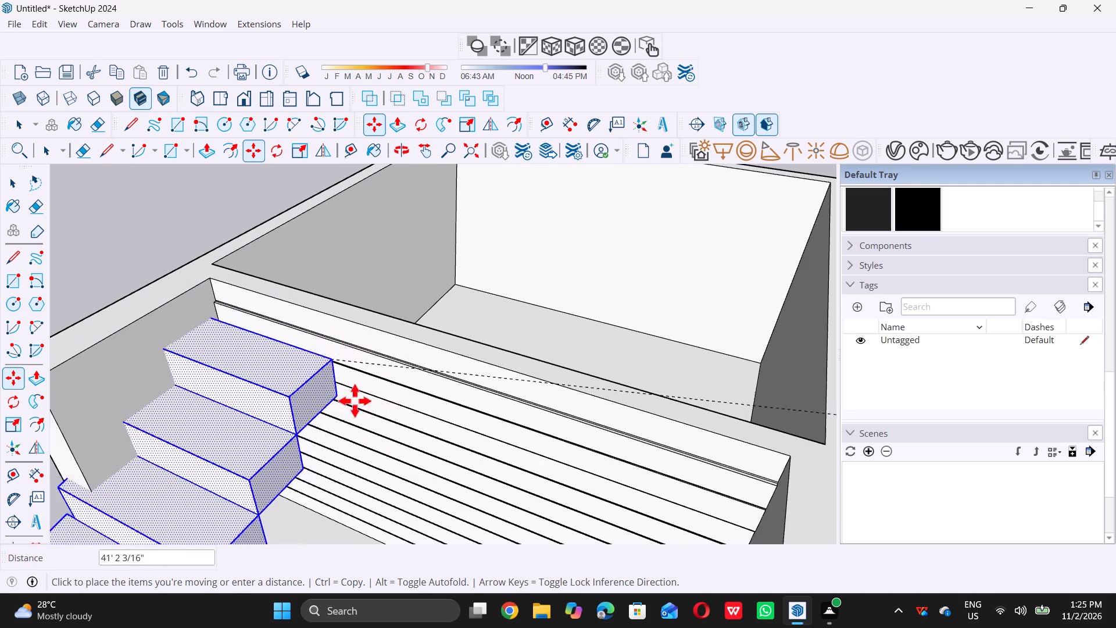
scroll(377, 409, "down", 16)
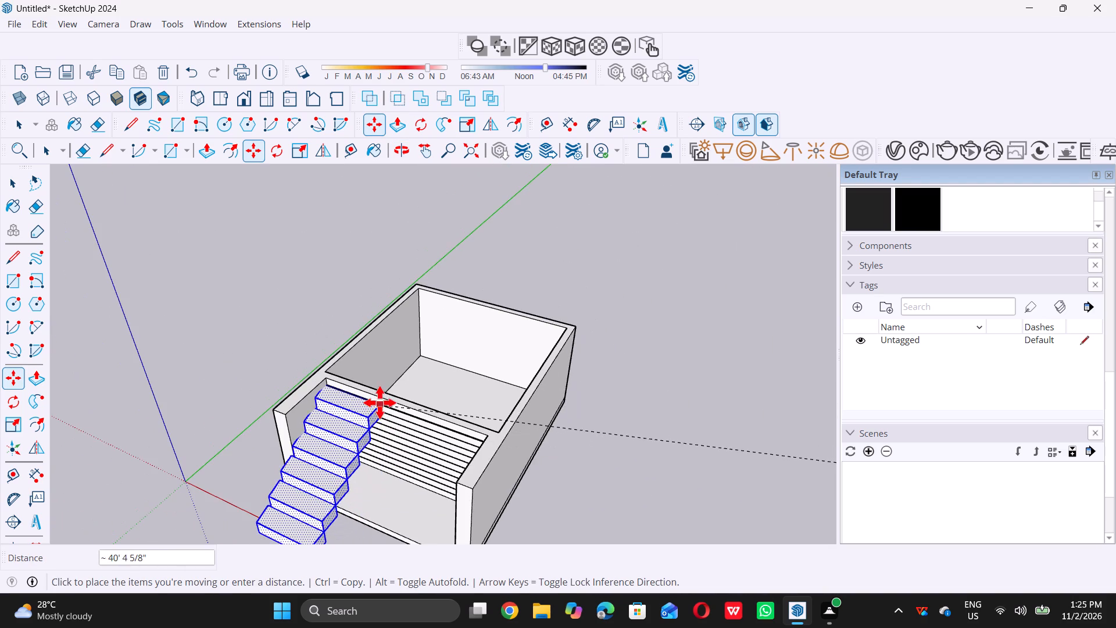
scroll(379, 404, "up", 4)
scroll(359, 471, "down", 4)
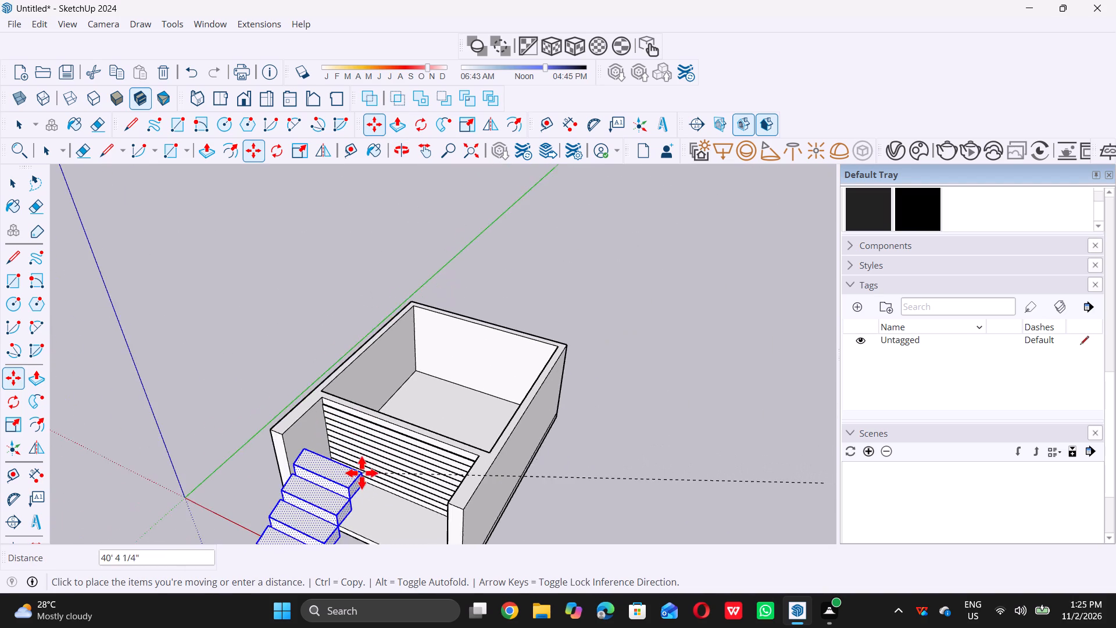
scroll(362, 473, "down", 5)
scroll(377, 437, "up", 9)
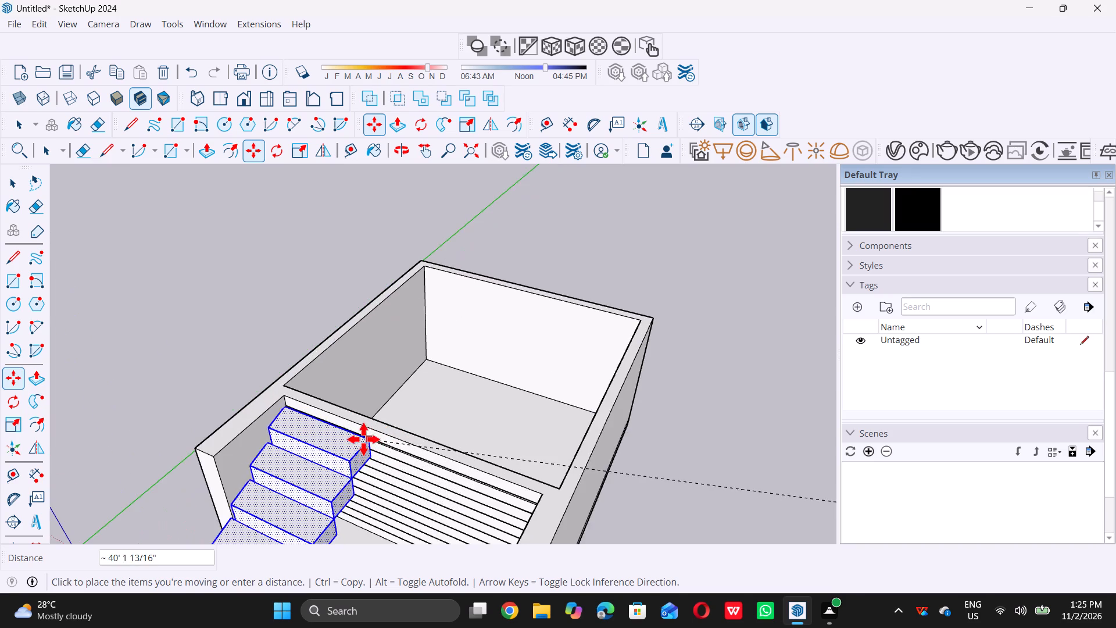
scroll(362, 437, "up", 7)
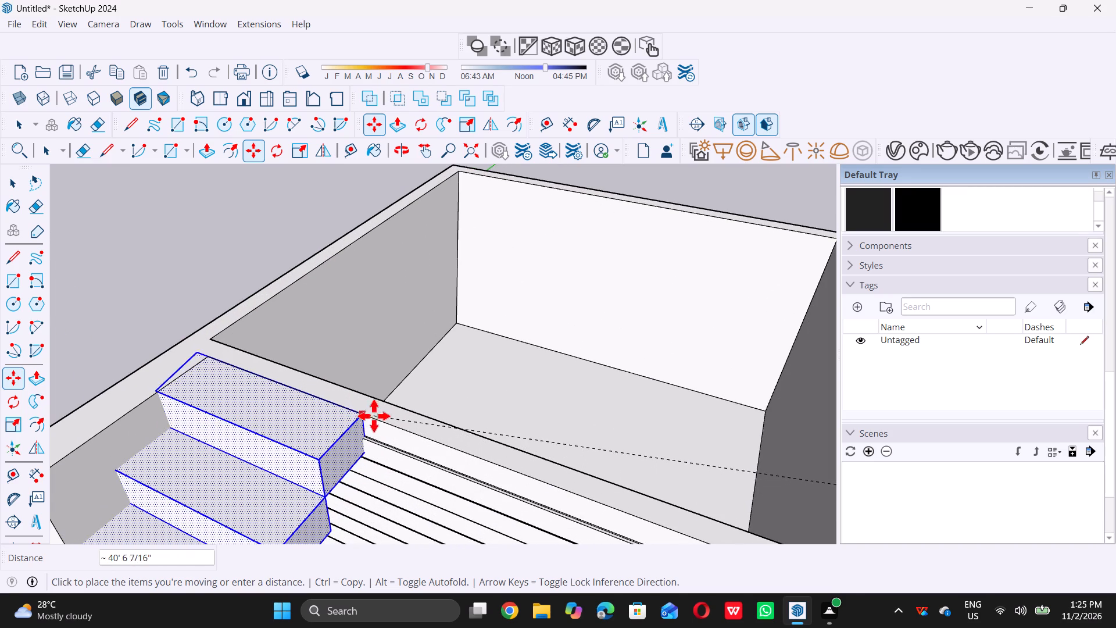
double_click(379, 419)
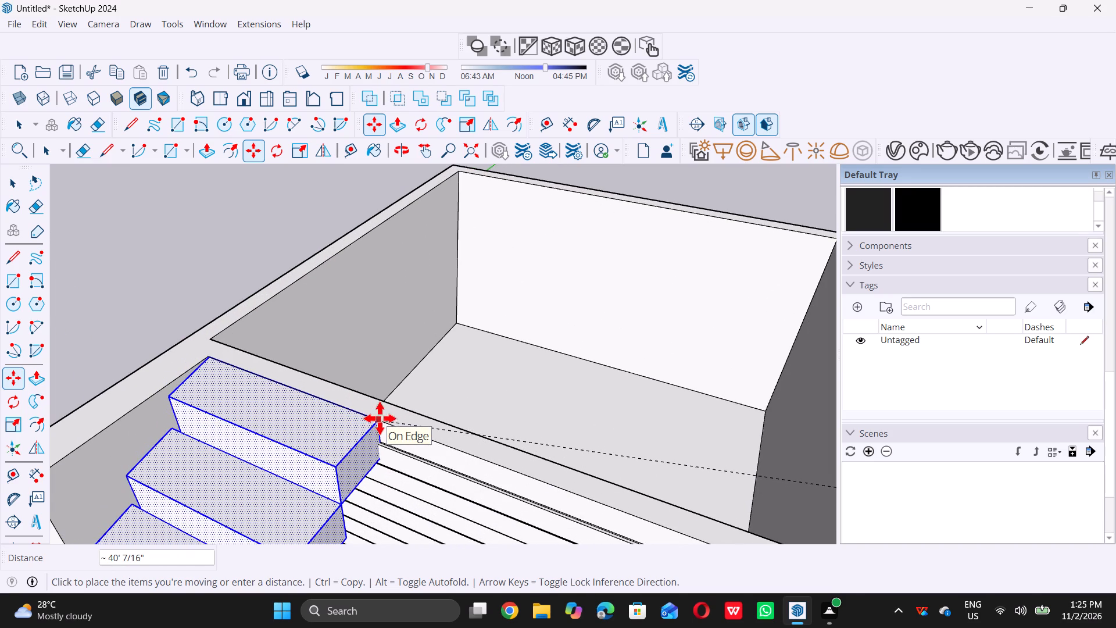
Move the staircase about 5/8" so the top step's back corner meets the inner corner of the porch side wall.
scroll(388, 409, "down", 11)
middle_click_drag(289, 445, 451, 462)
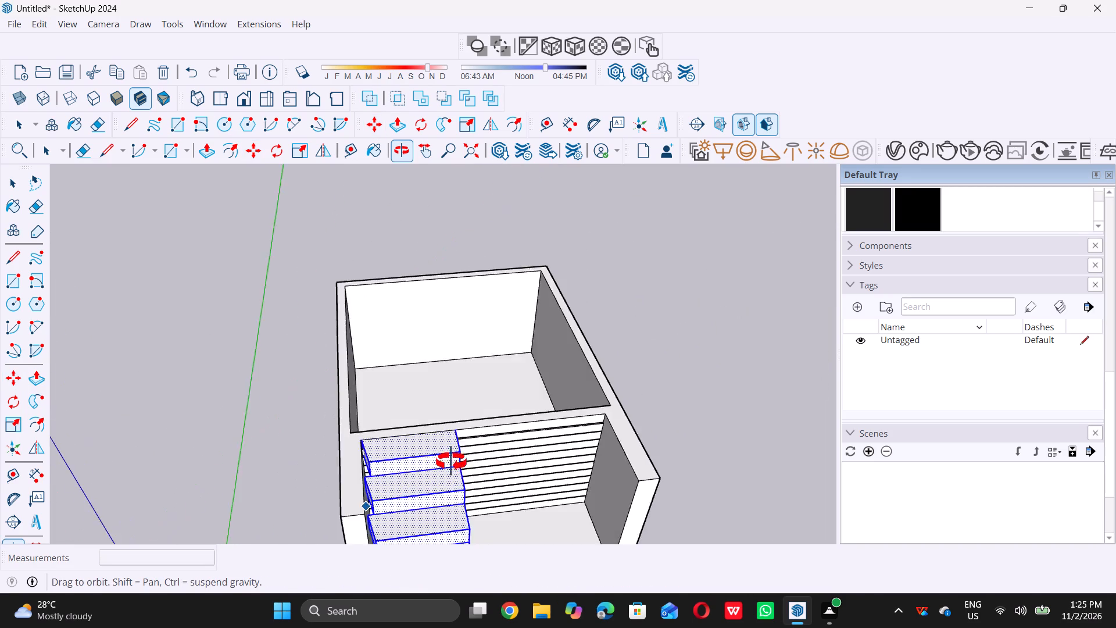
middle_click_drag(451, 462, 469, 462)
scroll(347, 470, "up", 6)
scroll(403, 440, "up", 8)
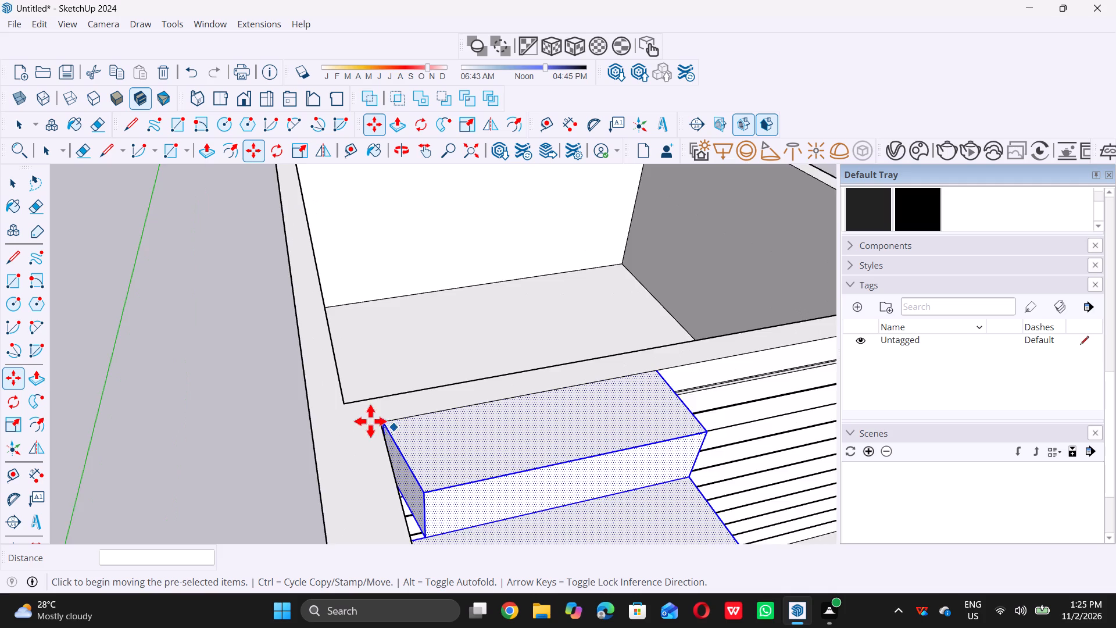
scroll(370, 421, "up", 8)
left_click(387, 422)
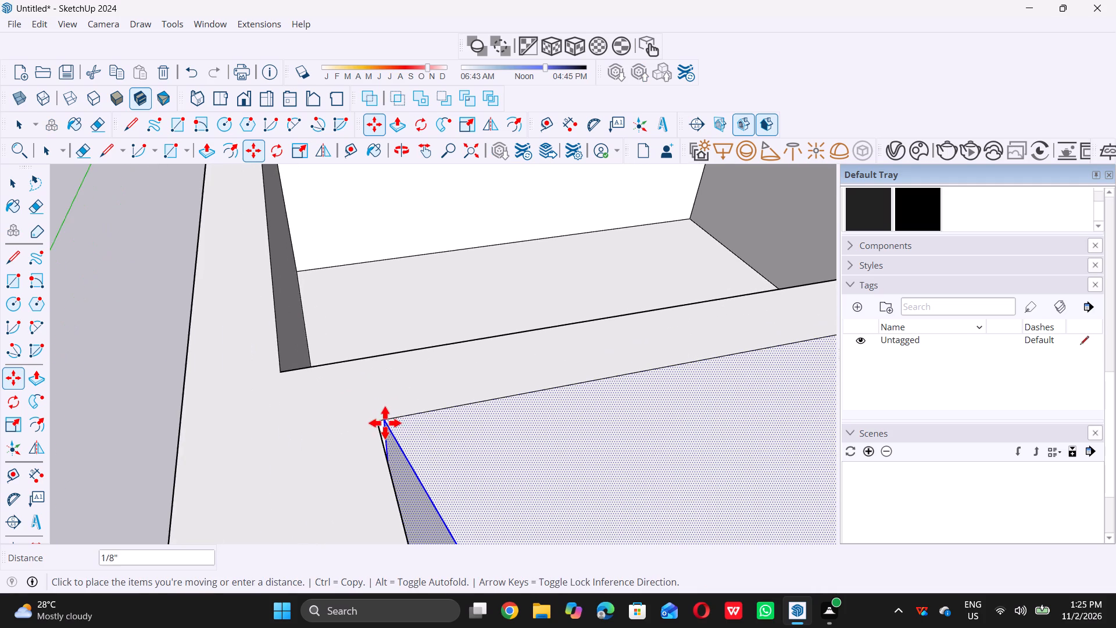
double_click(375, 422)
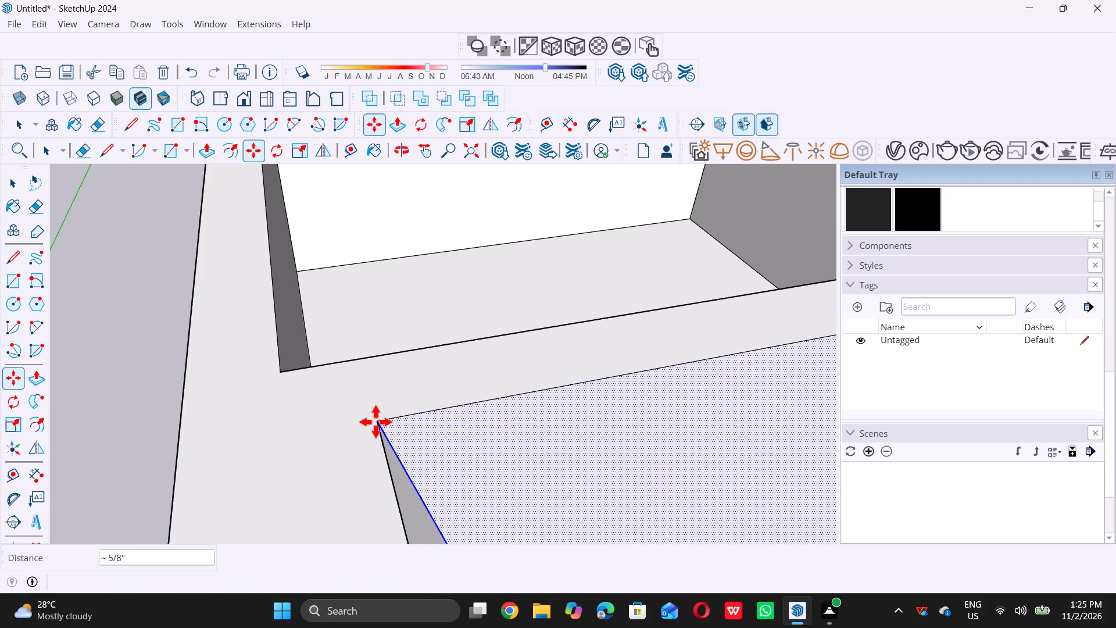
key("space")
Nudge the staircase by the top step's free back corner onto the top edge of the grooved wall.
scroll(347, 434, "down", 19)
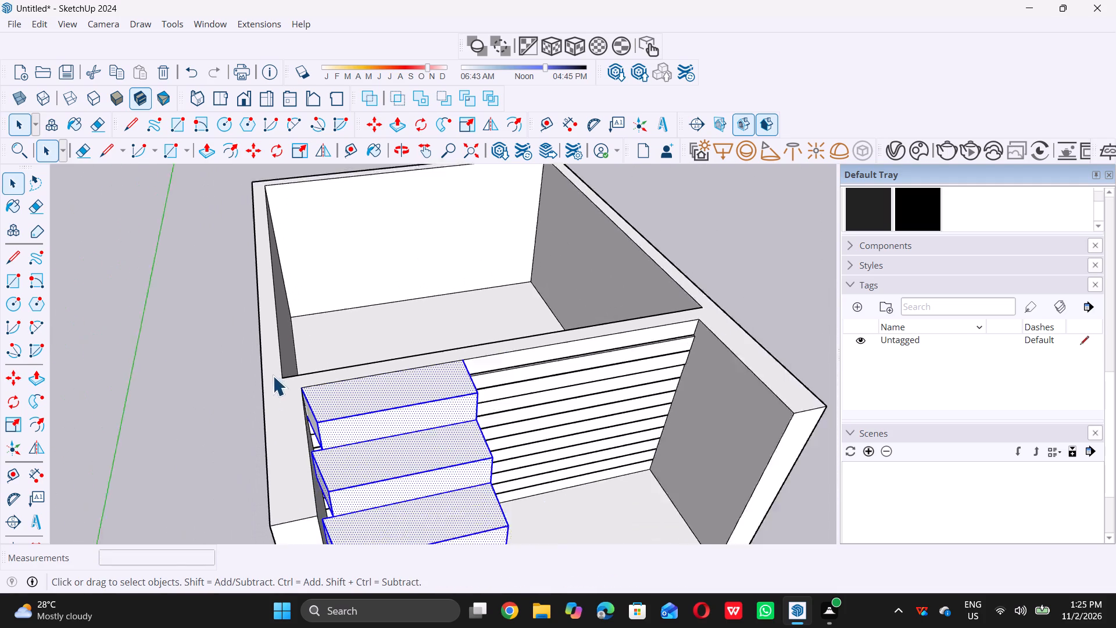
scroll(273, 376, "down", 6)
middle_click_drag(316, 491, 241, 403)
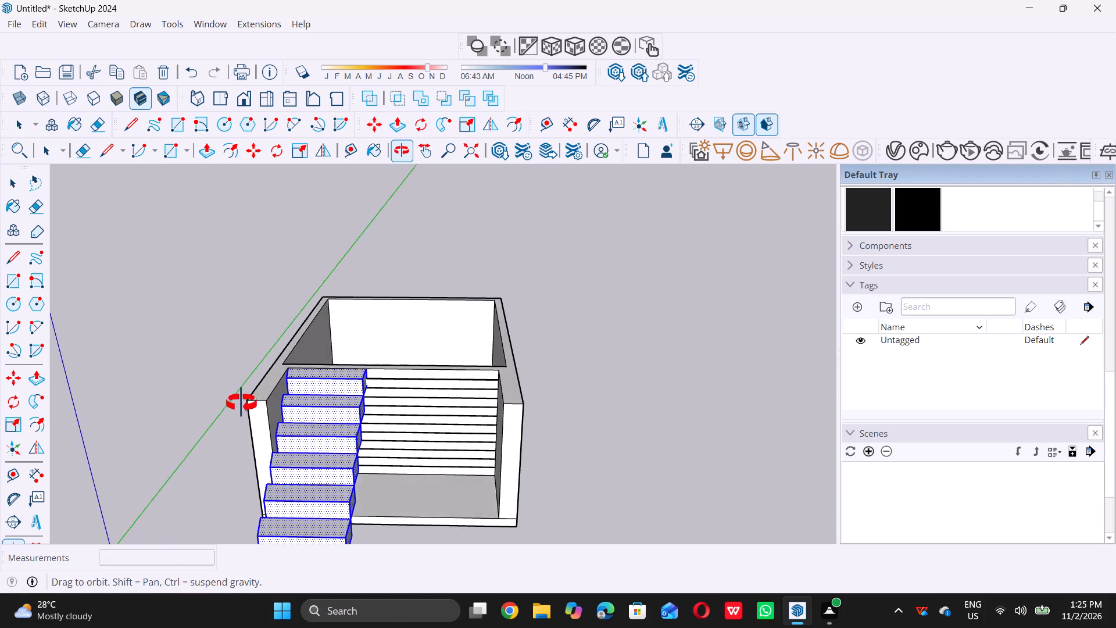
middle_click_drag(241, 403, 111, 379)
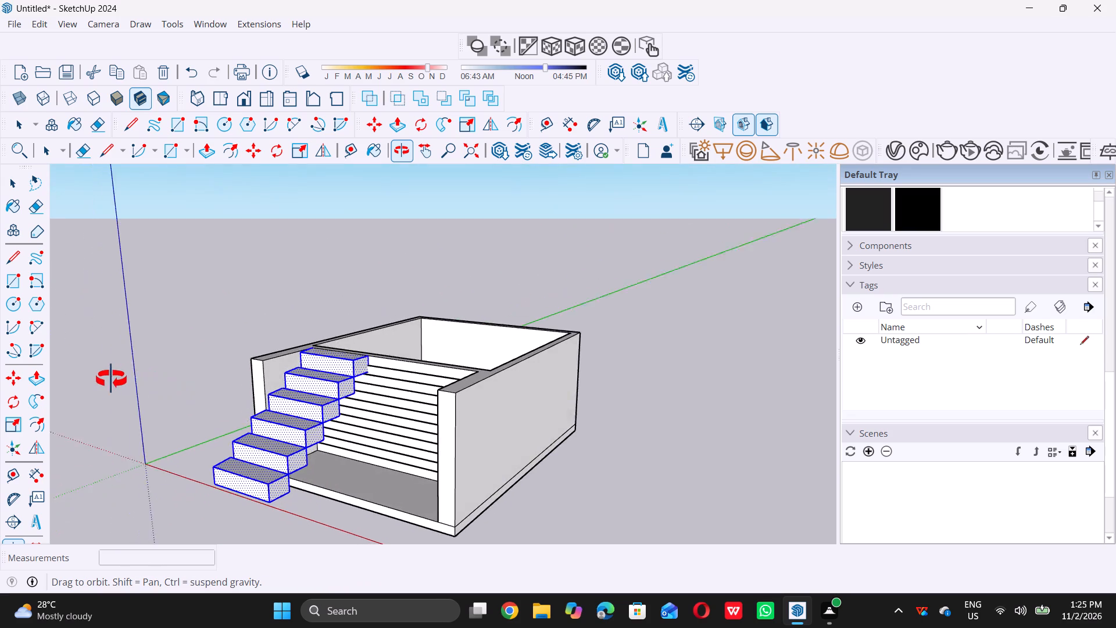
middle_click_drag(111, 379, 69, 443)
scroll(324, 331, "up", 6)
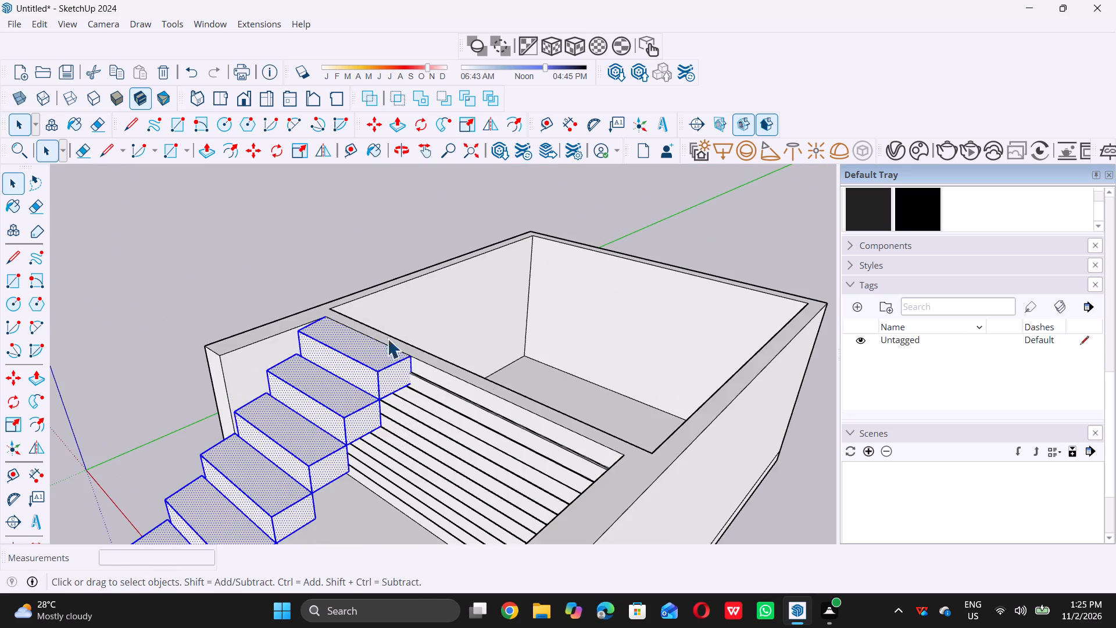
scroll(399, 351, "up", 15)
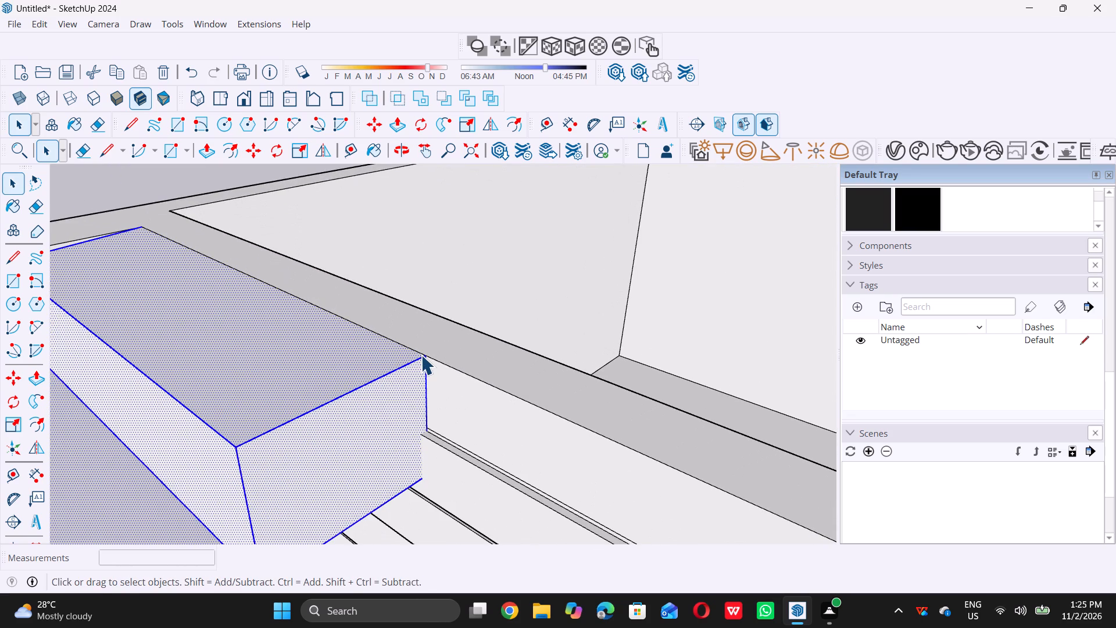
key("m")
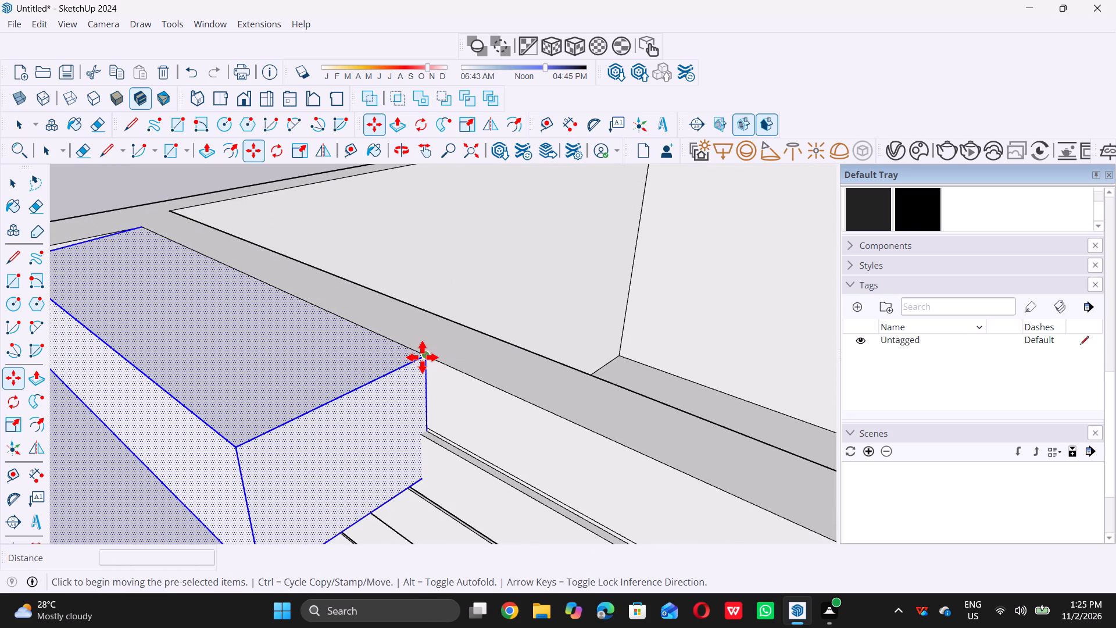
left_click(423, 357)
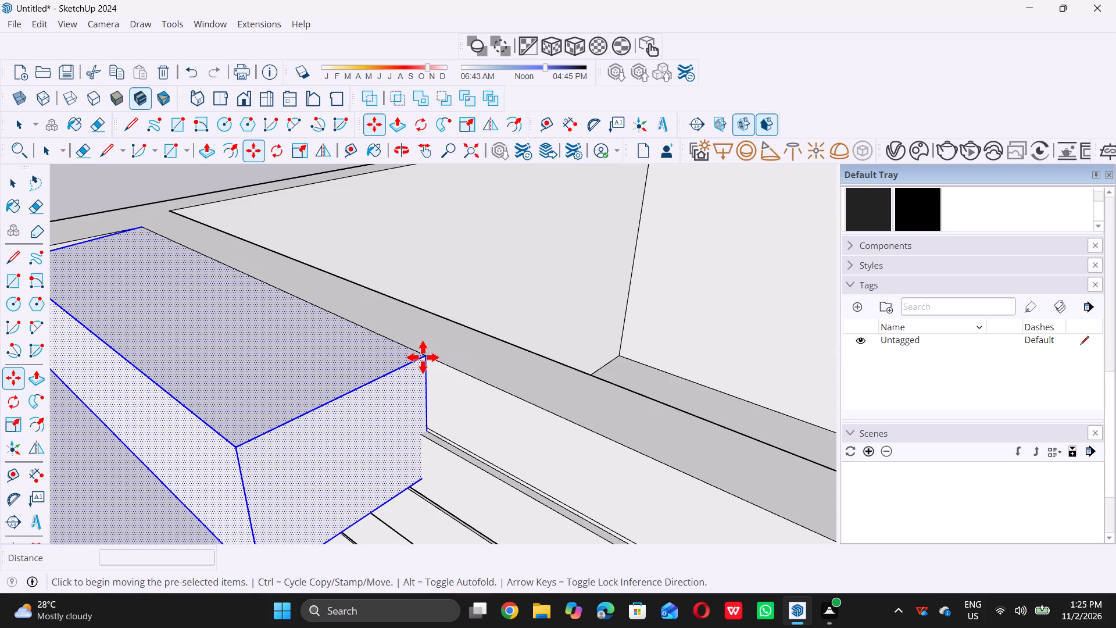
triple_click(423, 357)
key("space")
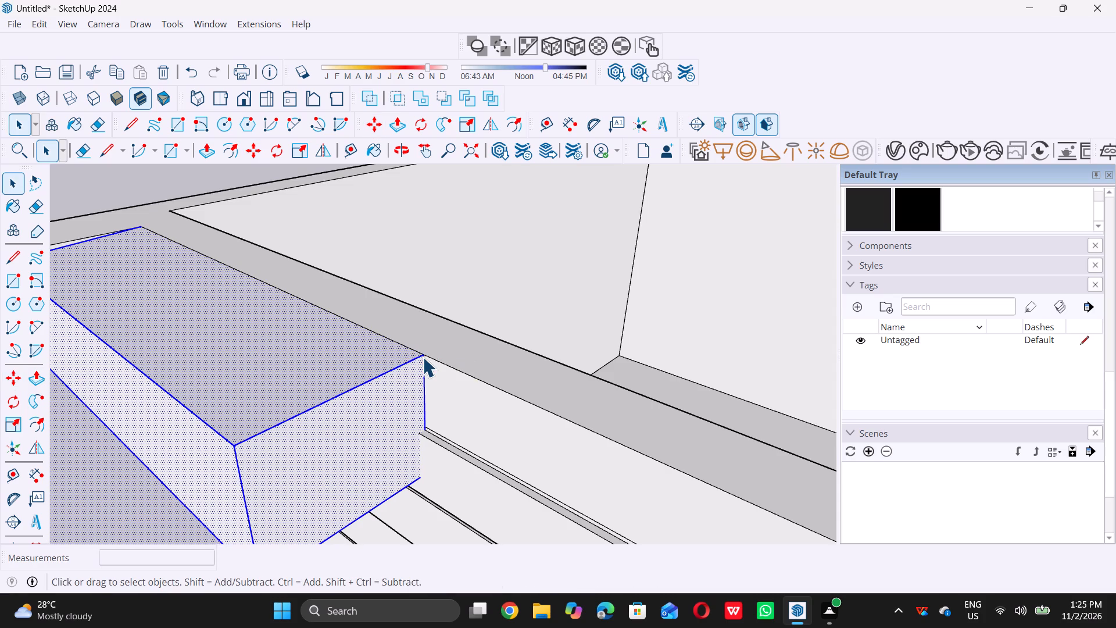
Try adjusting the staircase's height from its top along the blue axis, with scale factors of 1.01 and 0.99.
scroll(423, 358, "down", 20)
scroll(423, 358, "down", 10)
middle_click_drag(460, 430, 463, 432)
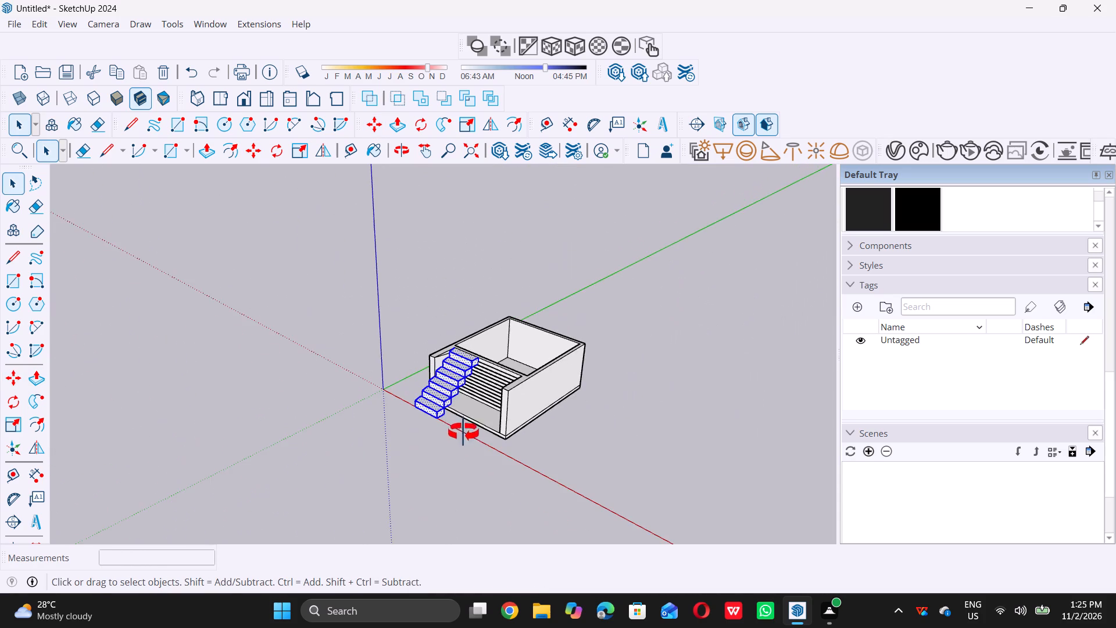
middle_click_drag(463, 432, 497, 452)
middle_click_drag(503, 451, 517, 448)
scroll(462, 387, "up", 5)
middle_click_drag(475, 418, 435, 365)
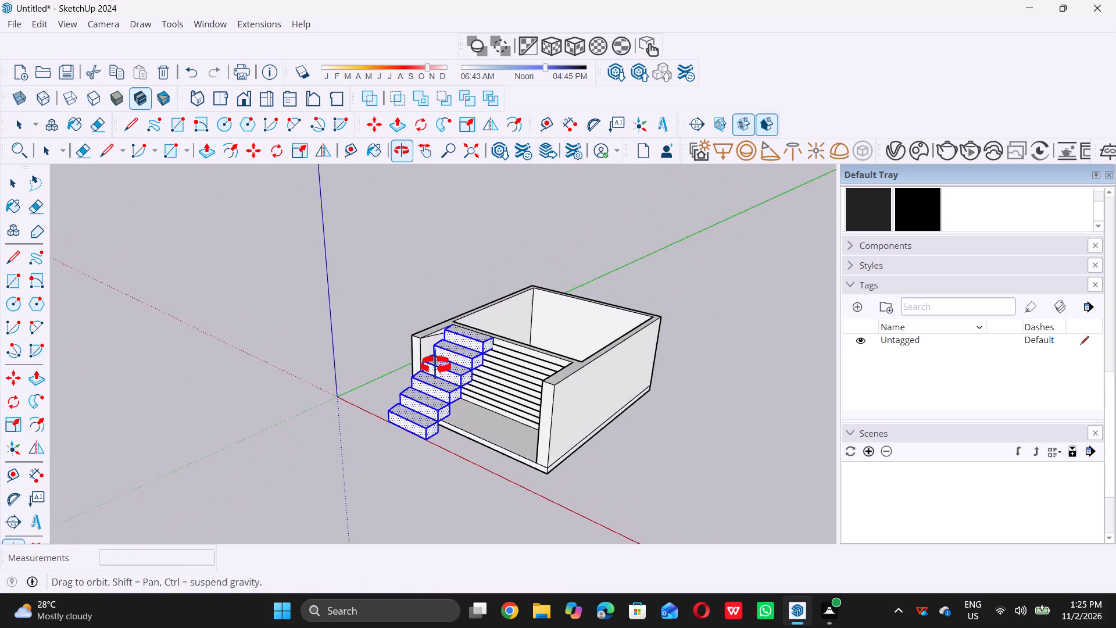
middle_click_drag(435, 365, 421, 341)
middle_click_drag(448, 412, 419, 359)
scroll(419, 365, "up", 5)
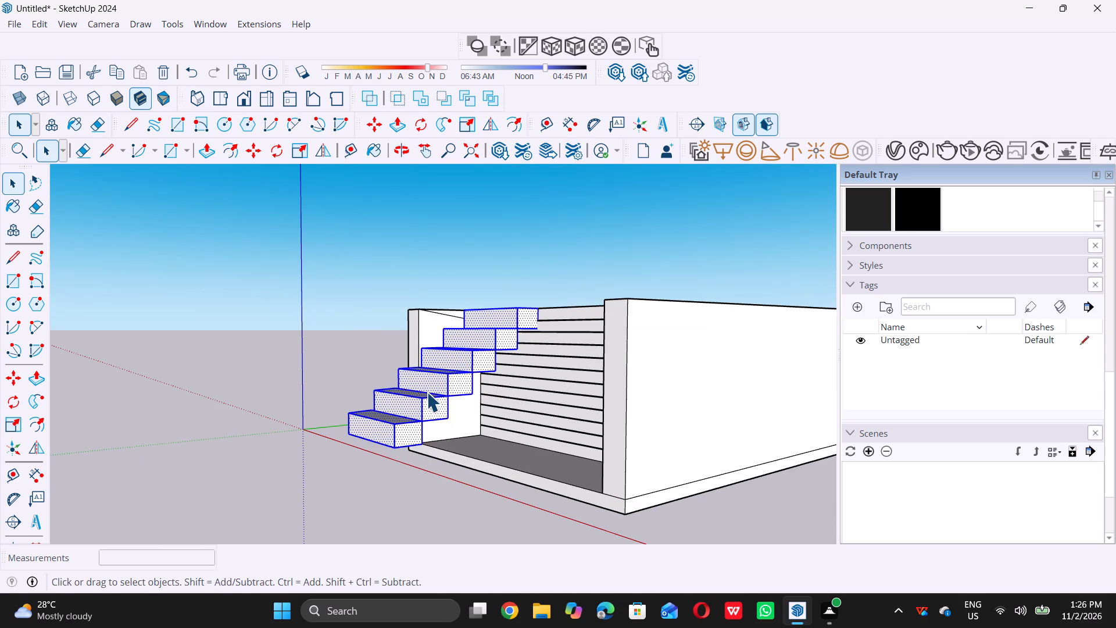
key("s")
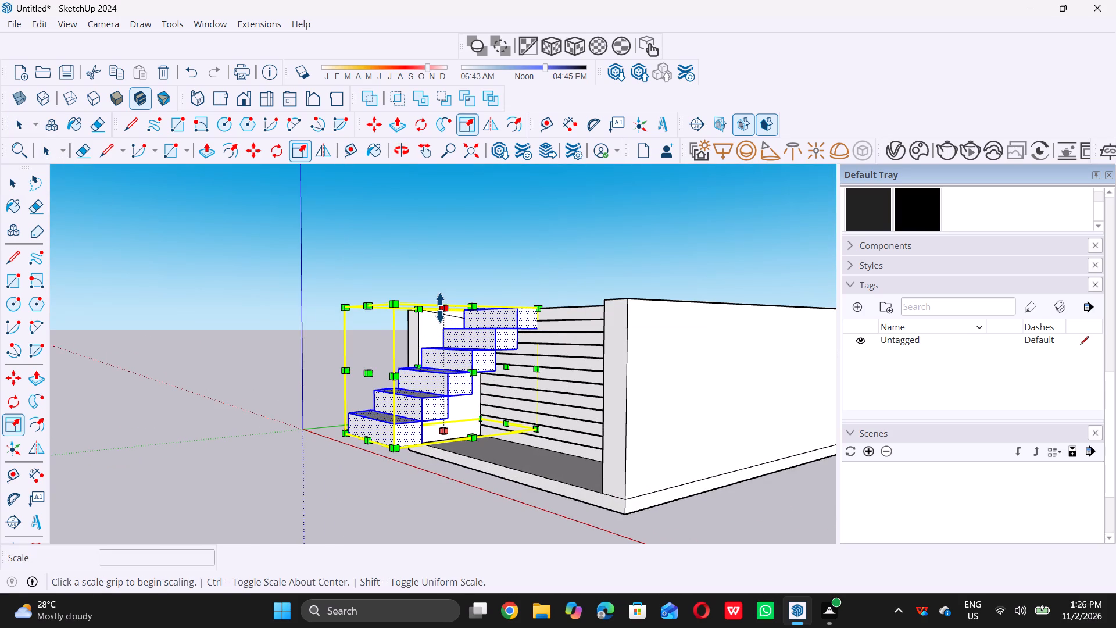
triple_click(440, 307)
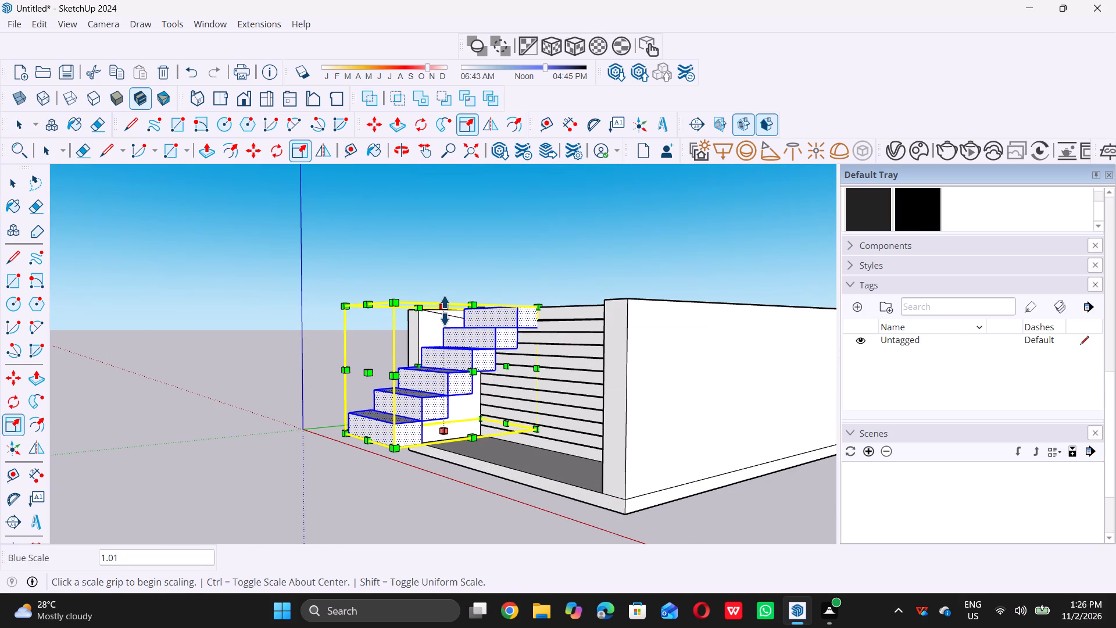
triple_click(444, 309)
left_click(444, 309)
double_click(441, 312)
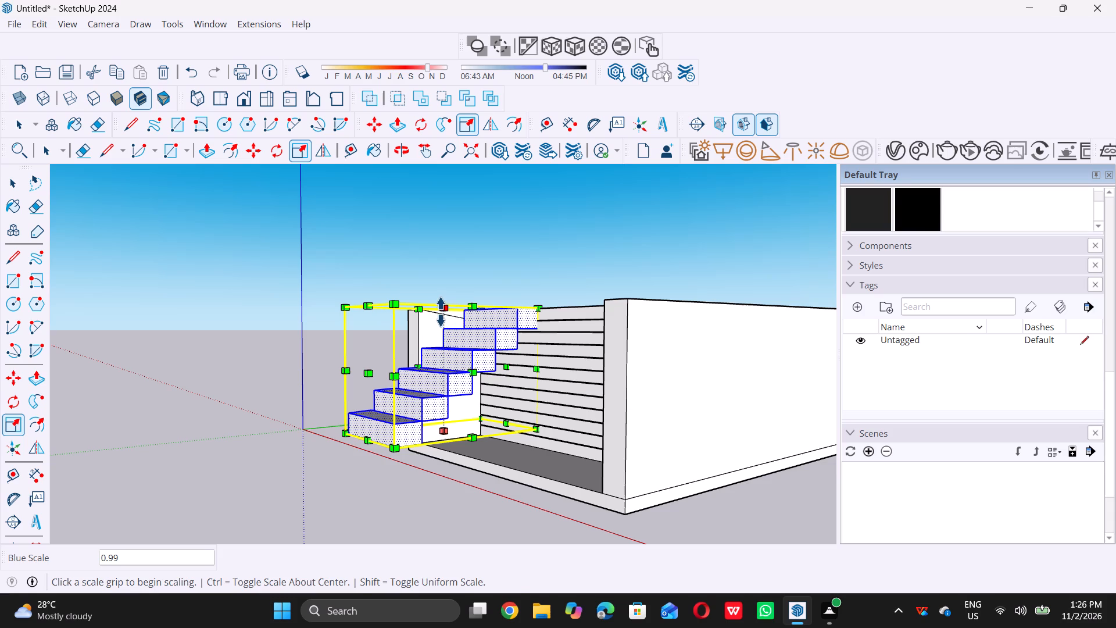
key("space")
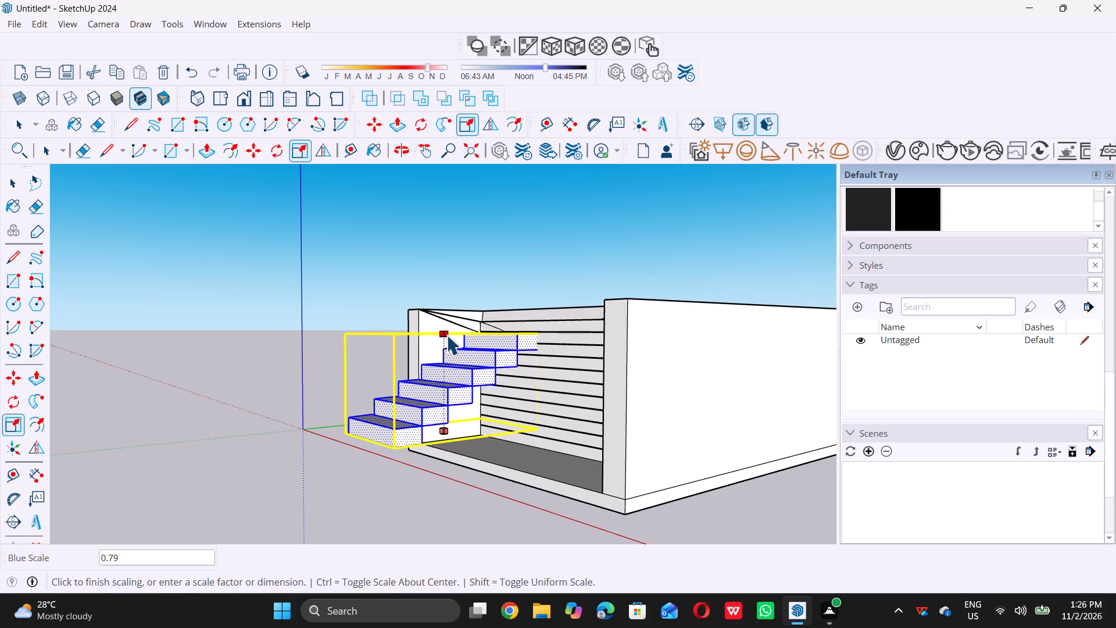
Scale the staircase along the green axis to about 0.50 from its front, so it fits within the porch depth.
key("s")
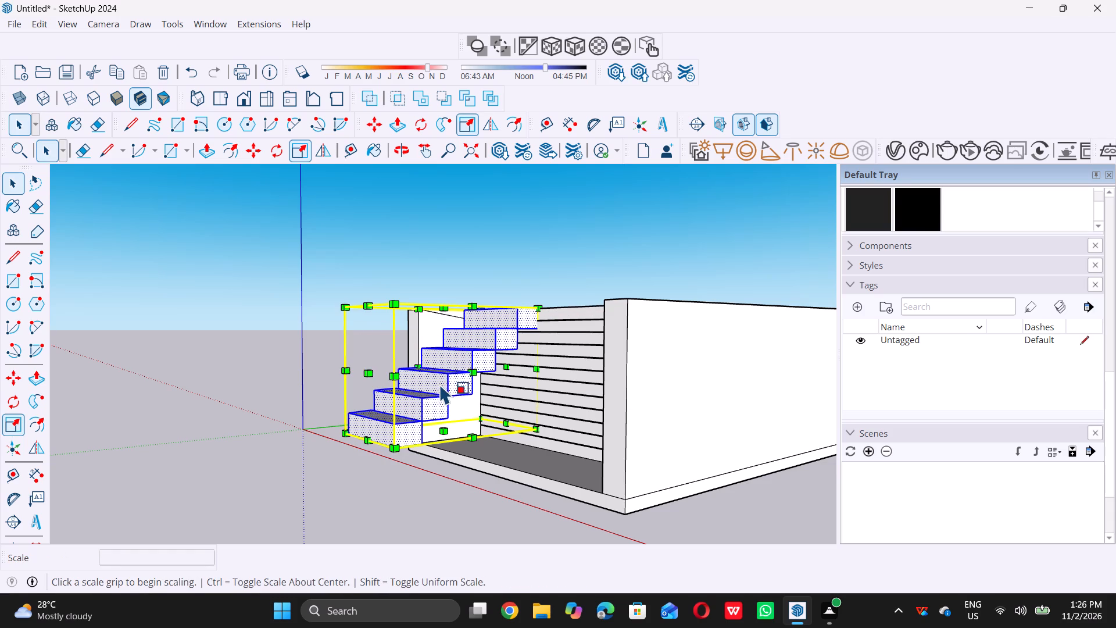
double_click(371, 371)
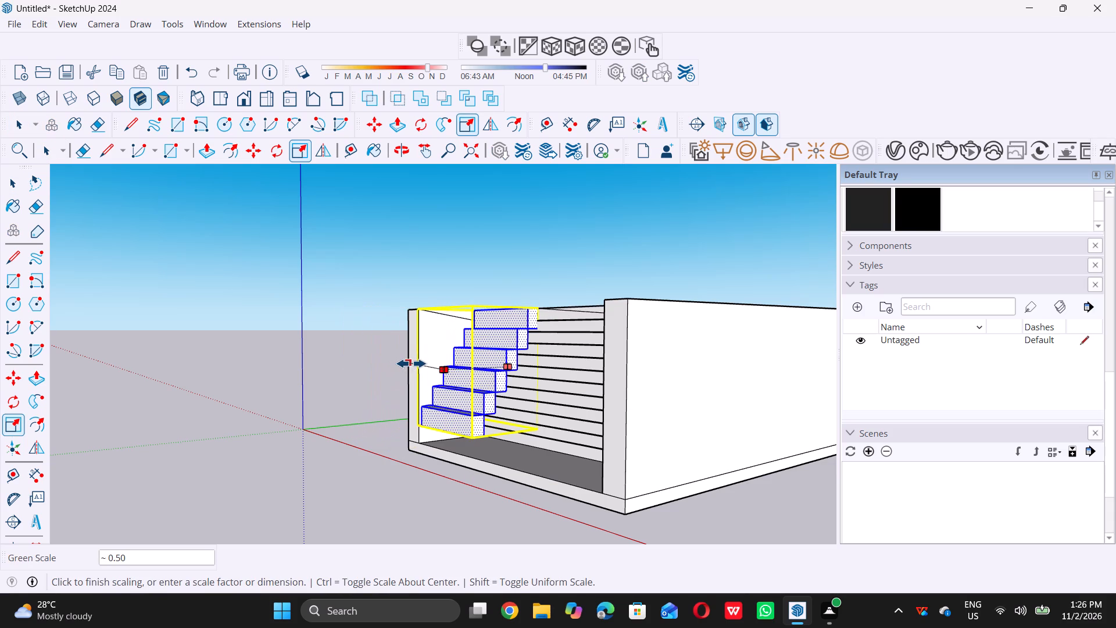
double_click(411, 363)
key("space")
Stretch the staircase downward to the porch floor with a blue-axis scale of about 1.16, and clear the selection.
middle_click_drag(442, 469, 443, 469)
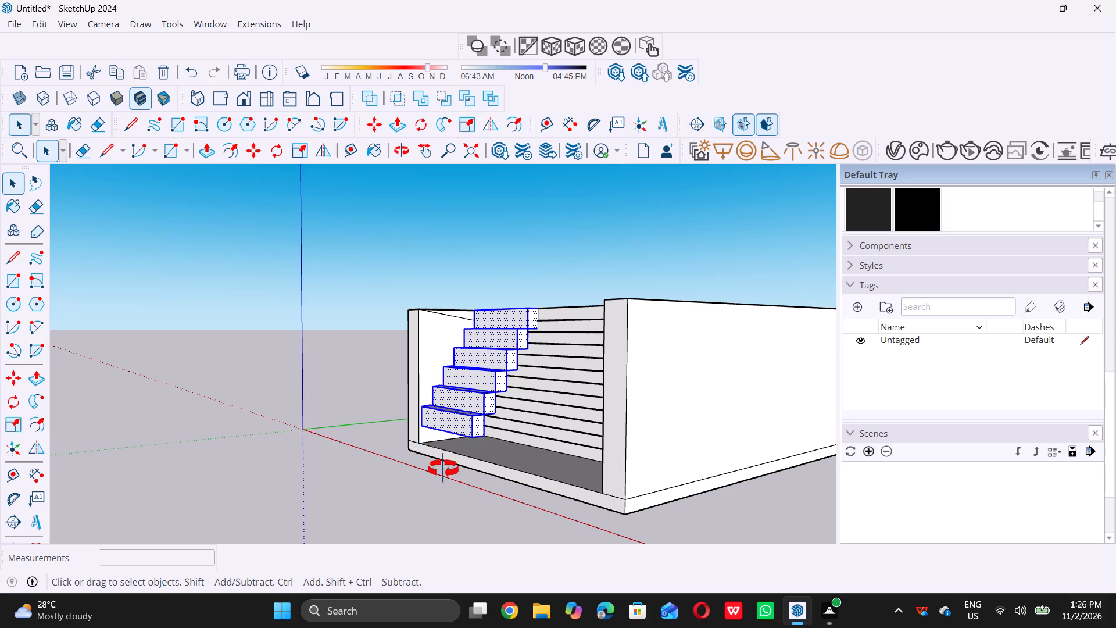
middle_click_drag(443, 469, 442, 449)
scroll(488, 419, "up", 6)
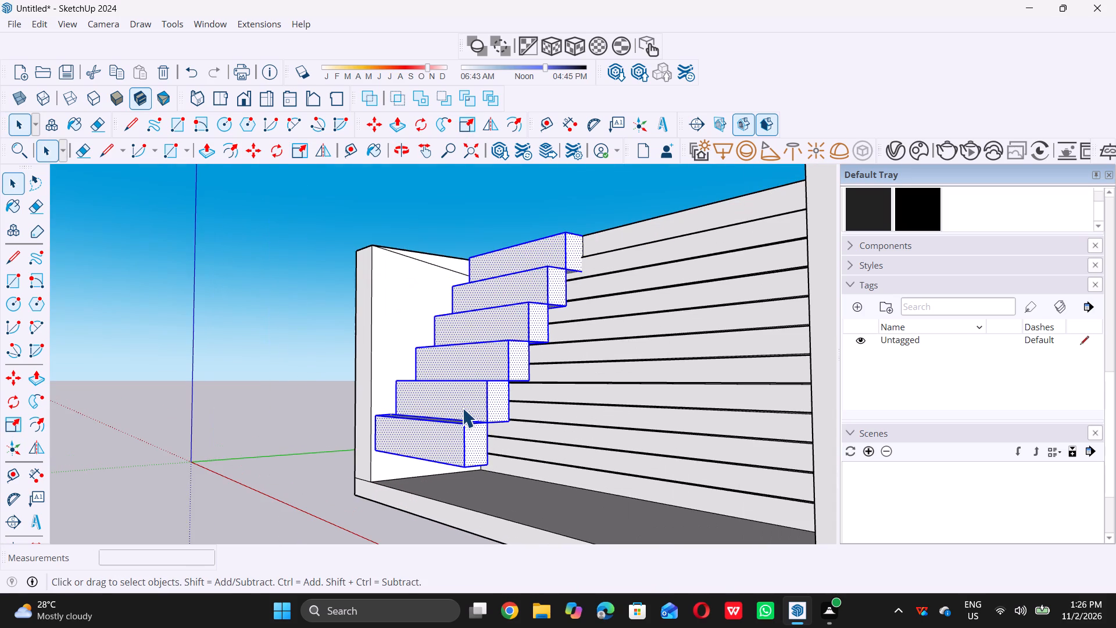
key("s")
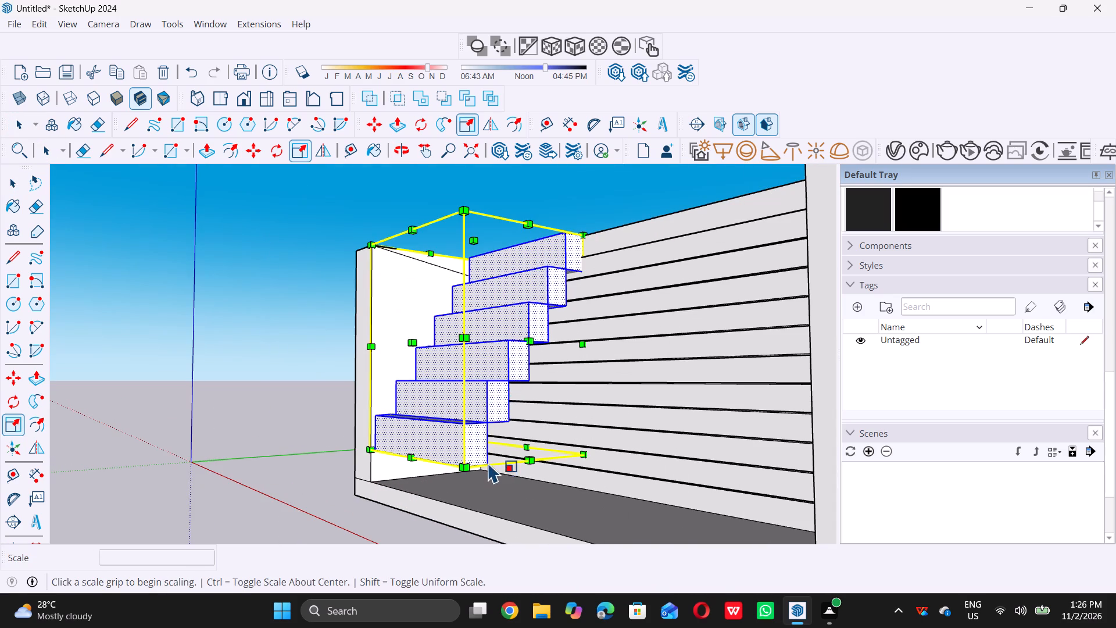
middle_click_drag(486, 461, 448, 412)
scroll(466, 449, "up", 5)
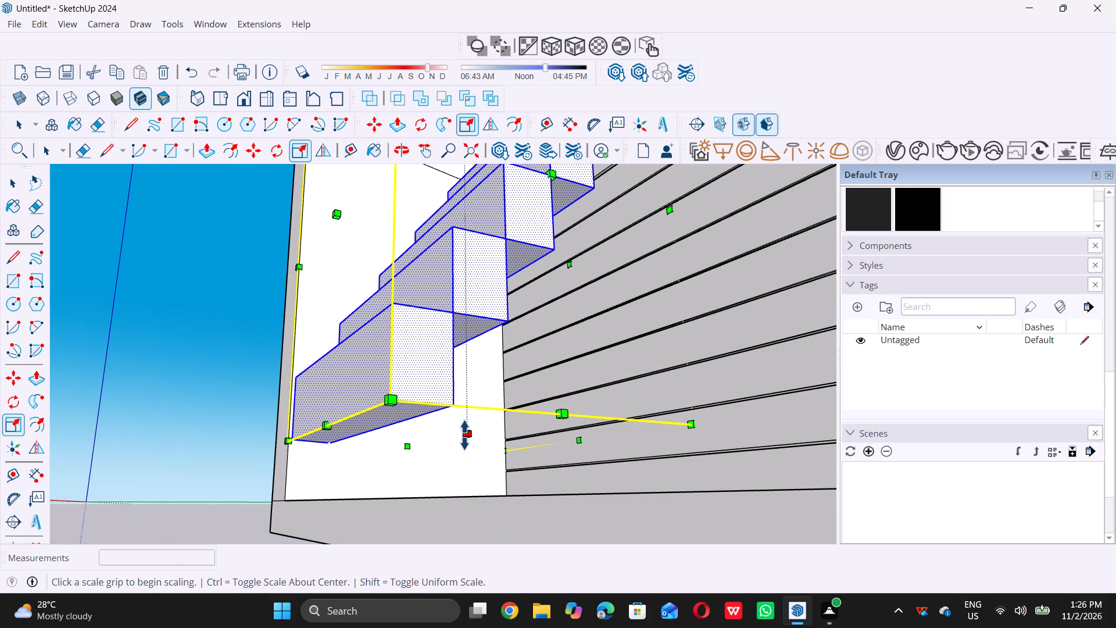
left_click(464, 435)
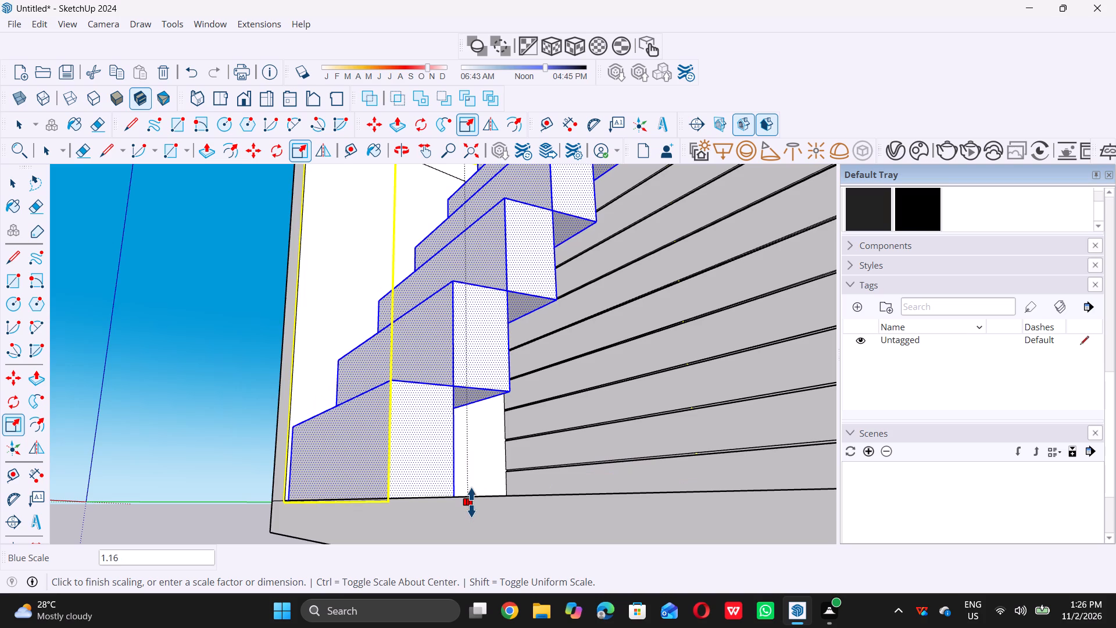
double_click(470, 498)
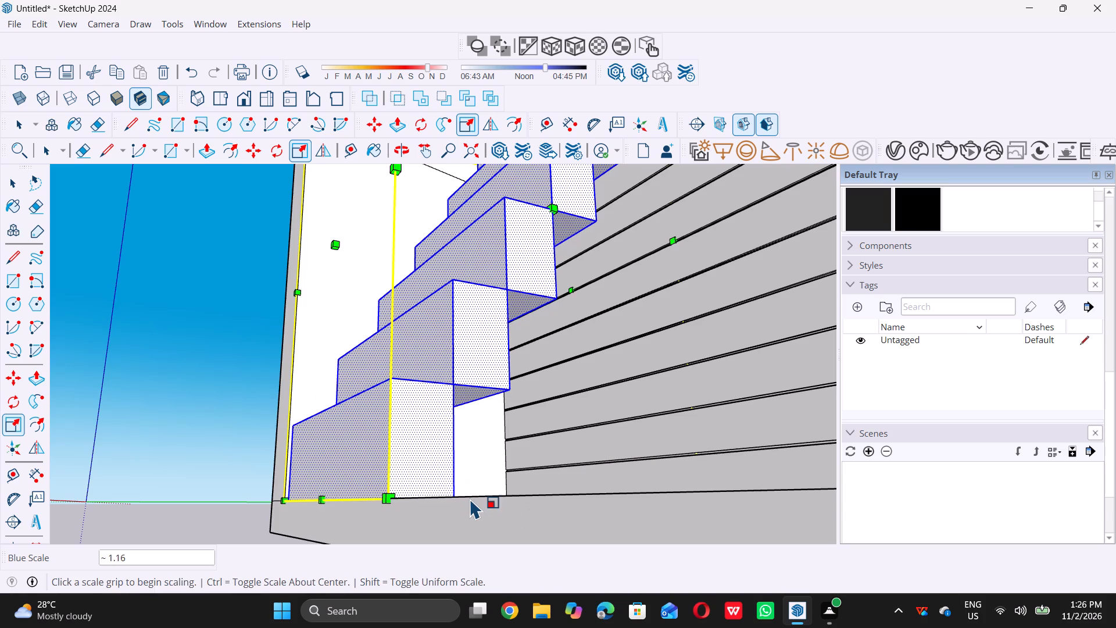
key("space")
double_click(187, 445)
Examine the fitted staircase and the whole room model from several angles and distances.
scroll(326, 415, "down", 6)
middle_click_drag(399, 376, 648, 476)
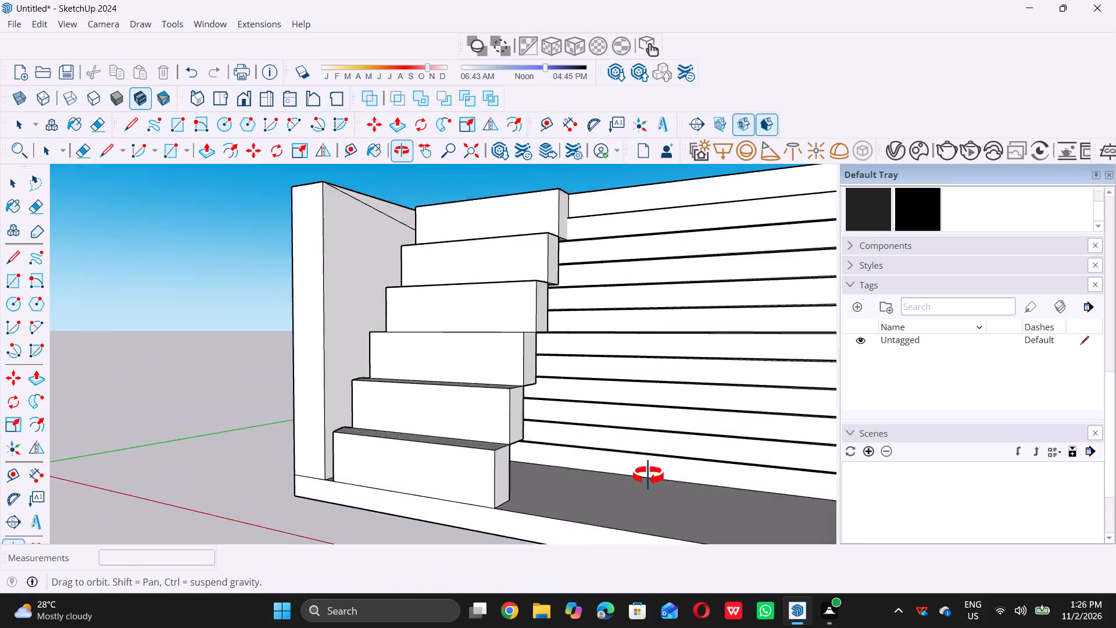
middle_click_drag(648, 476, 677, 486)
scroll(554, 480, "down", 10)
scroll(539, 359, "down", 6)
middle_click_drag(564, 430, 523, 410)
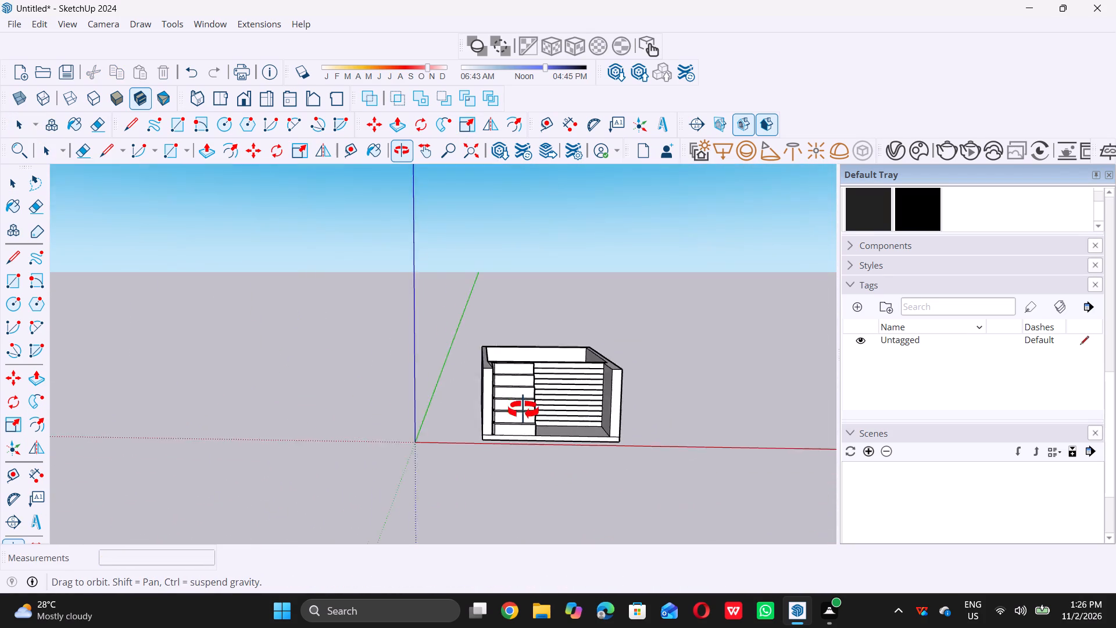
middle_click_drag(523, 410, 510, 432)
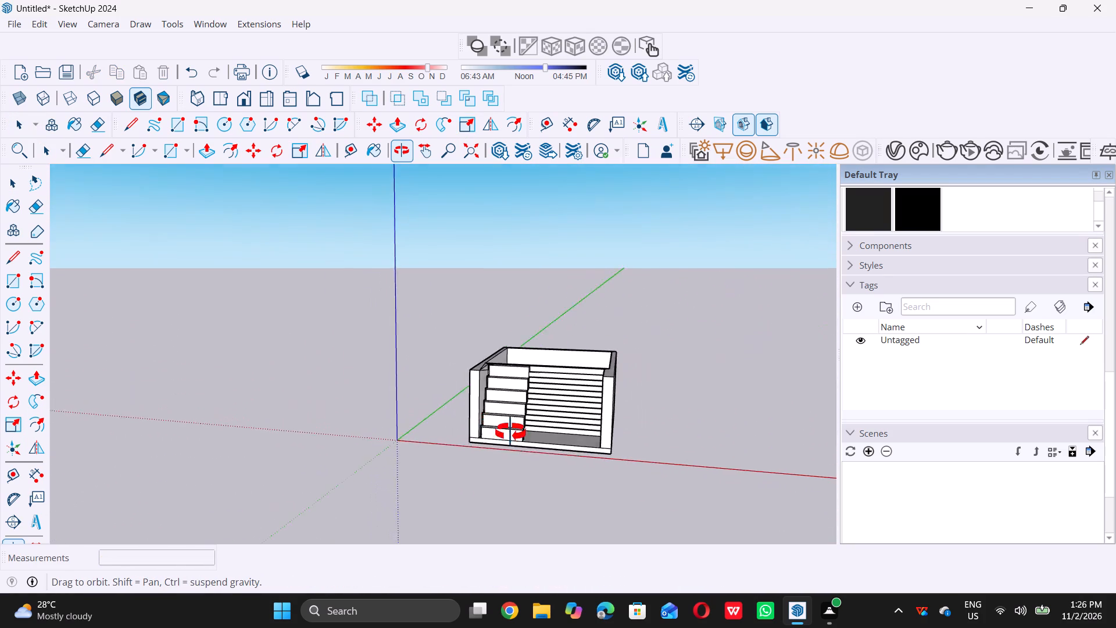
middle_click_drag(510, 432, 514, 423)
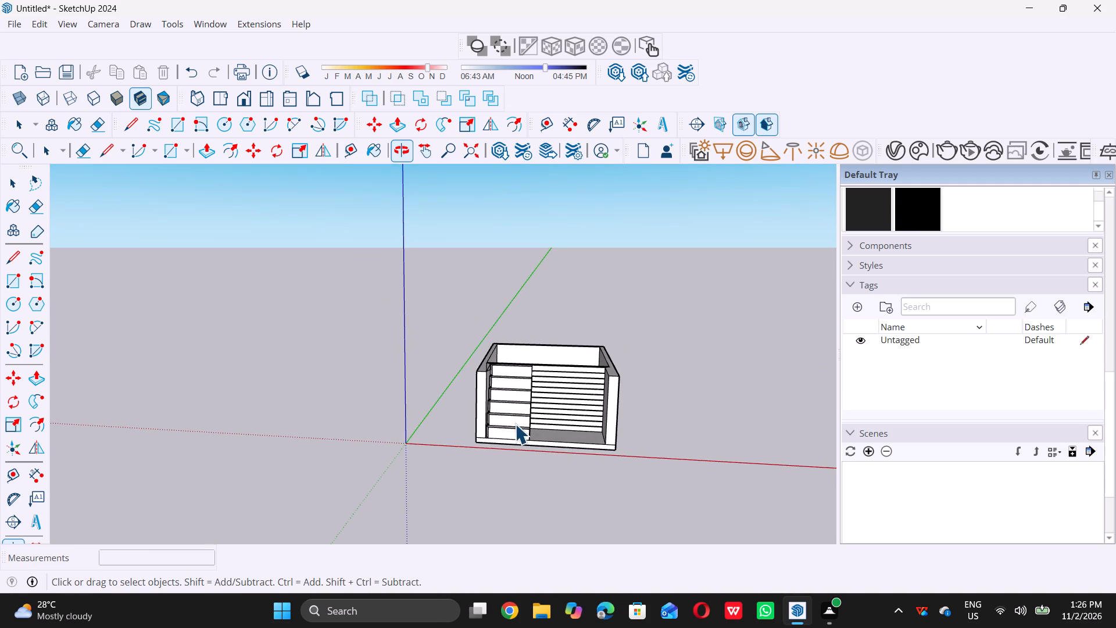
scroll(480, 411, "up", 1)
scroll(478, 409, "down", 6)
middle_click_drag(456, 391, 470, 448)
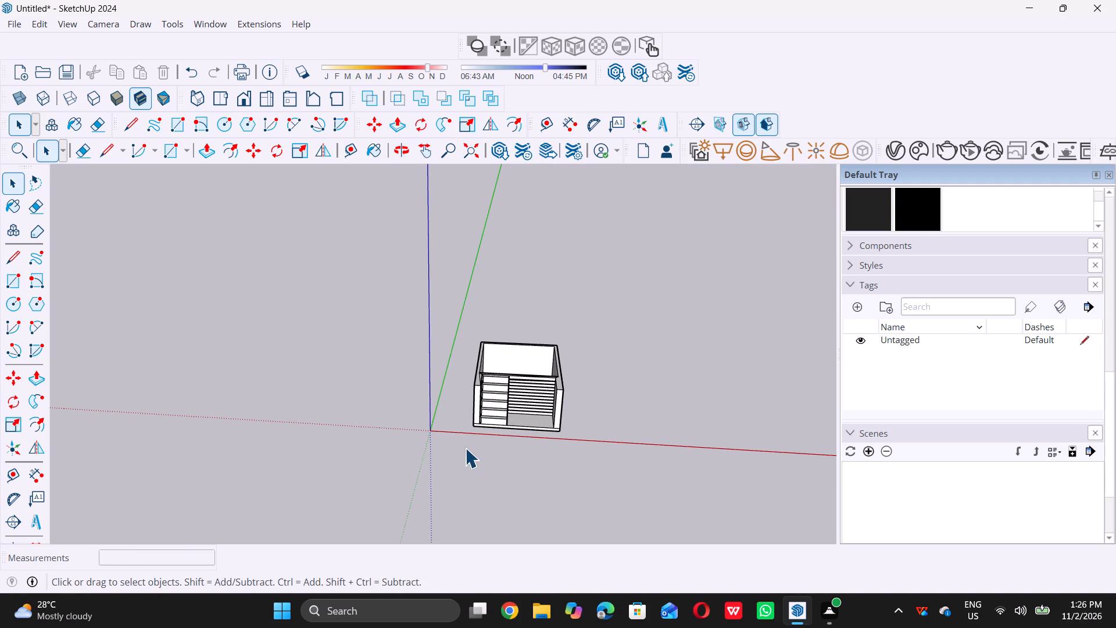
scroll(462, 444, "down", 4)
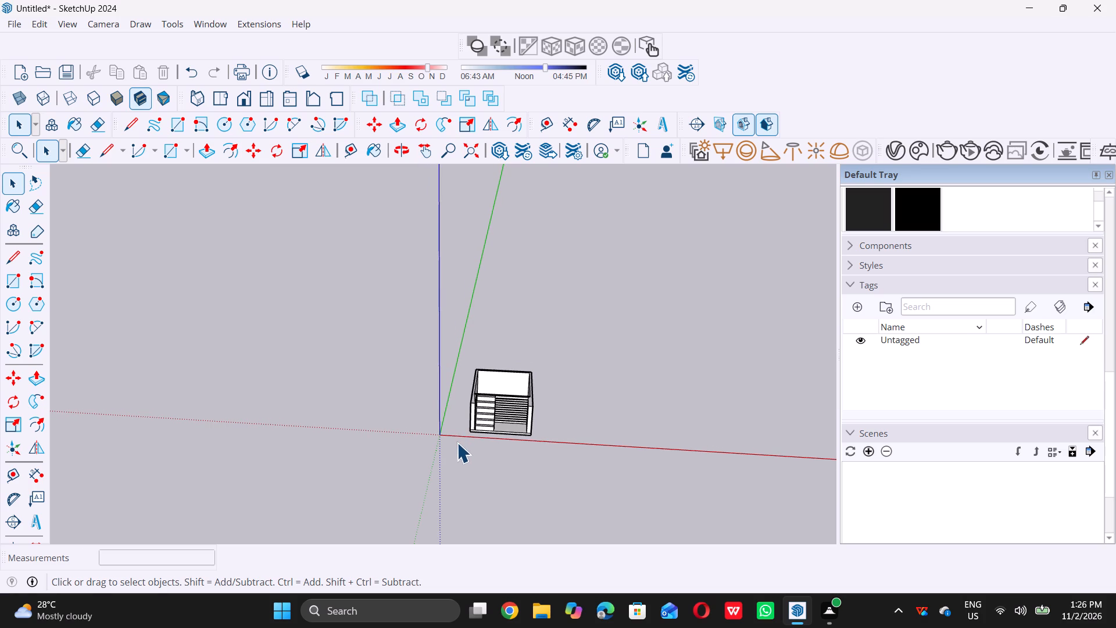
middle_click_drag(499, 445, 502, 418)
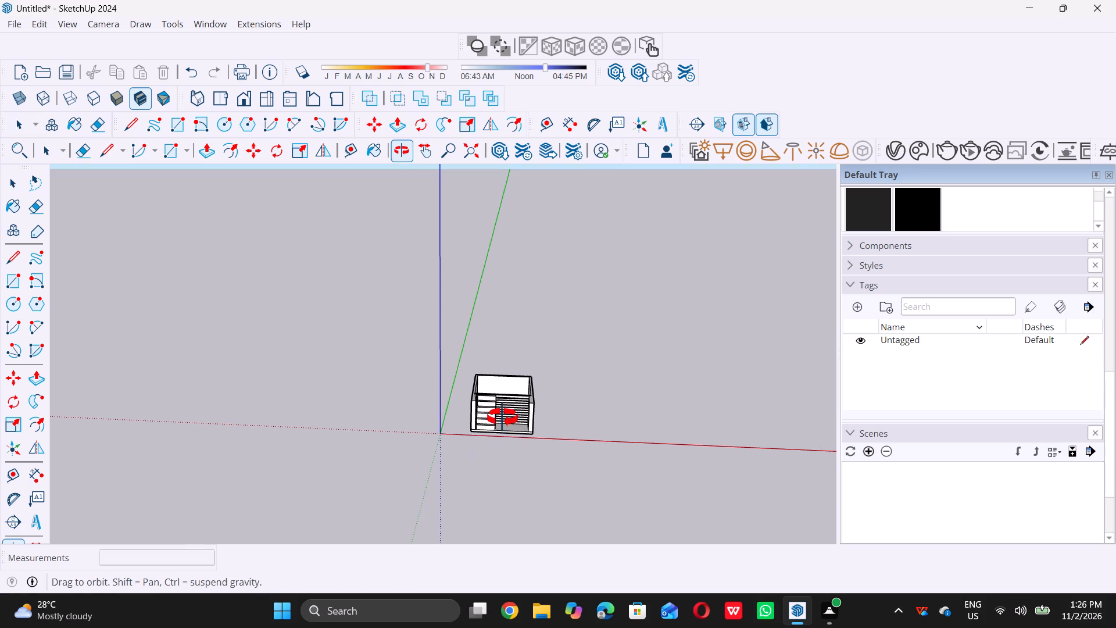
middle_click_drag(502, 418, 496, 422)
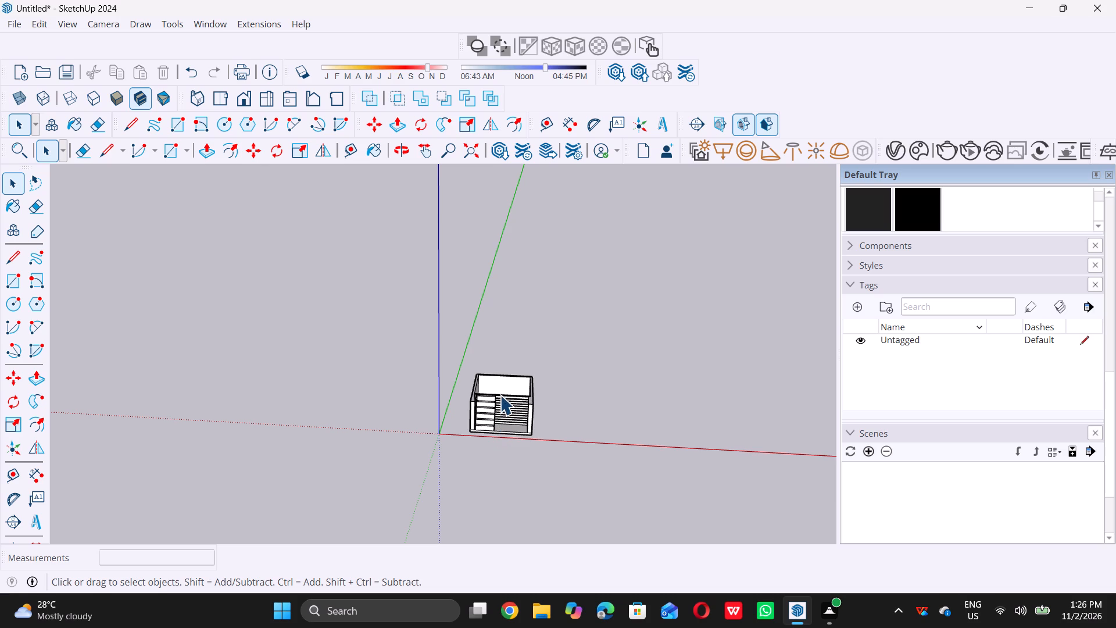
scroll(480, 382, "down", 3)
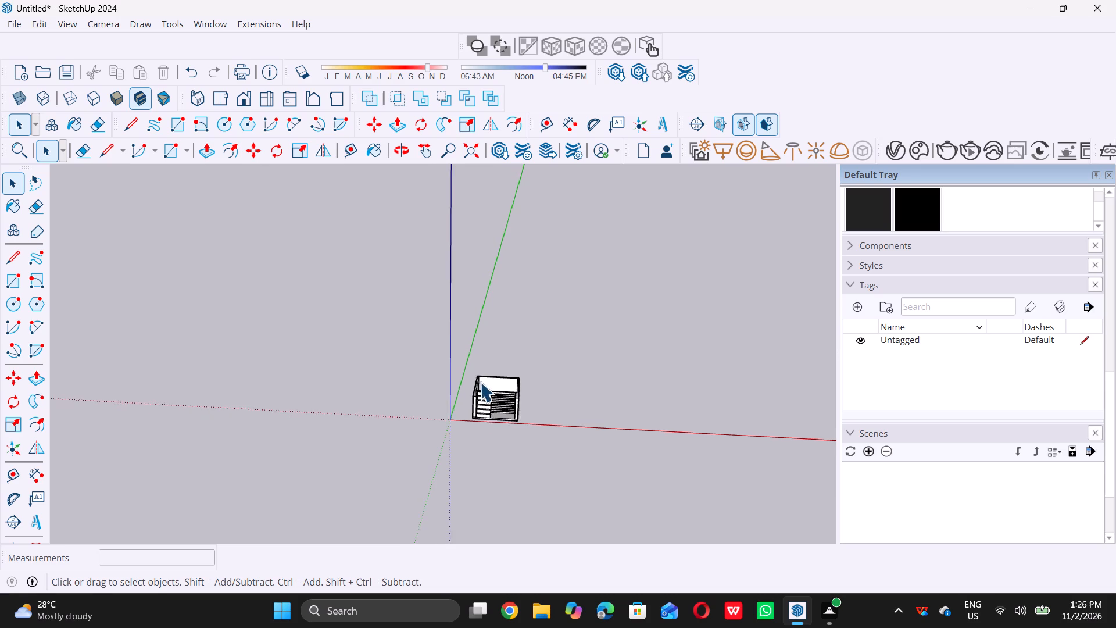
scroll(480, 382, "down", 1)
middle_click_drag(435, 390, 369, 477)
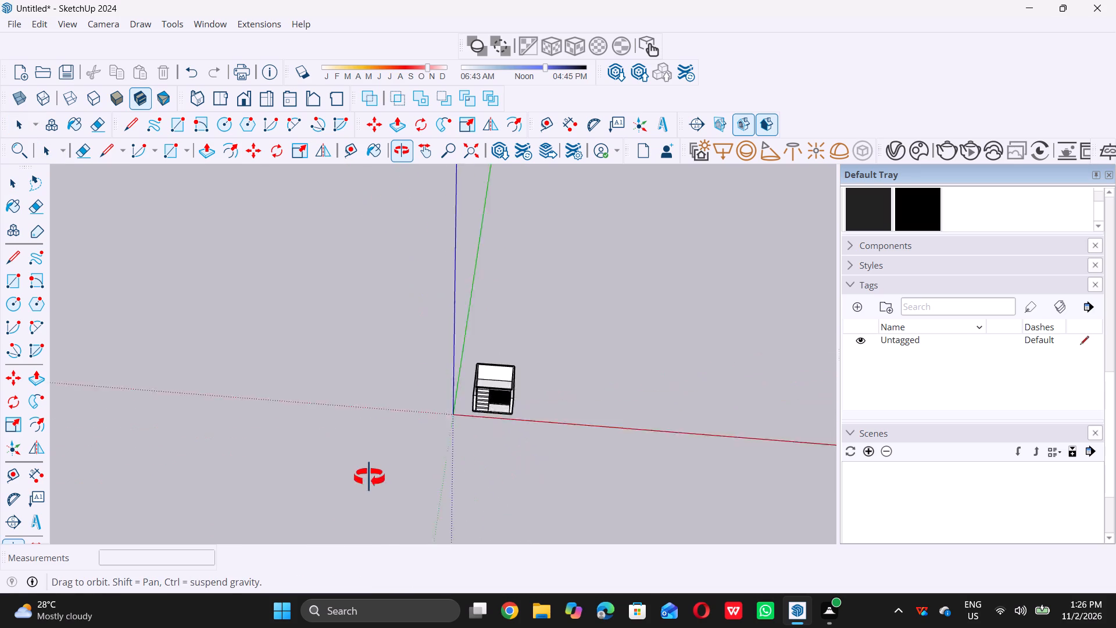
middle_click_drag(369, 477, 238, 480)
middle_click(235, 479)
middle_click(228, 476)
middle_click_drag(337, 417, 471, 466)
scroll(522, 355, "up", 4)
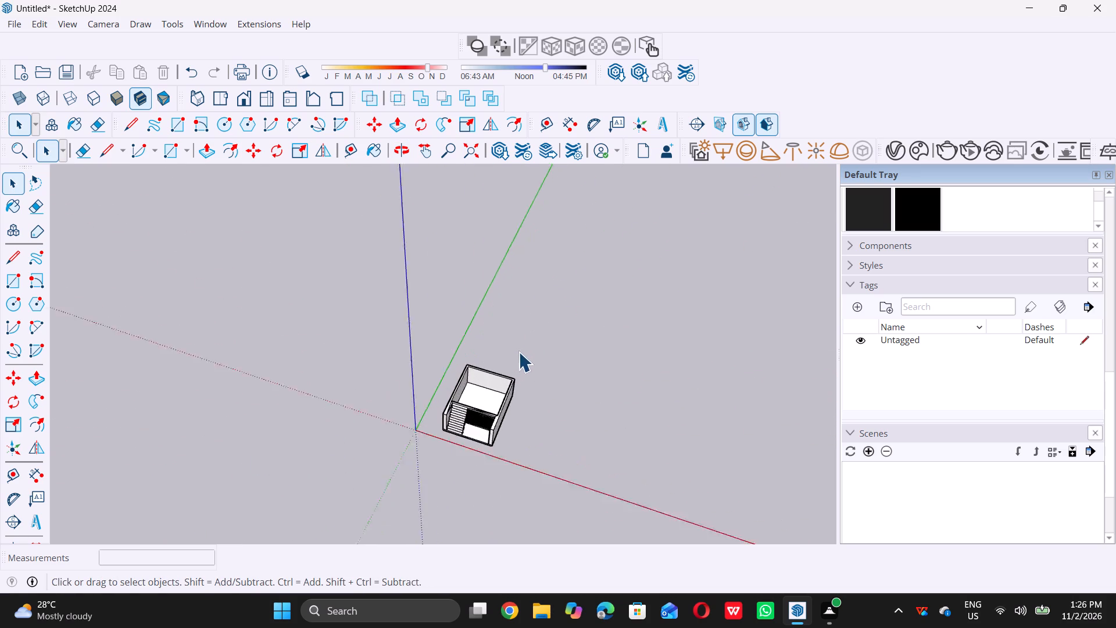
scroll(518, 352, "up", 6)
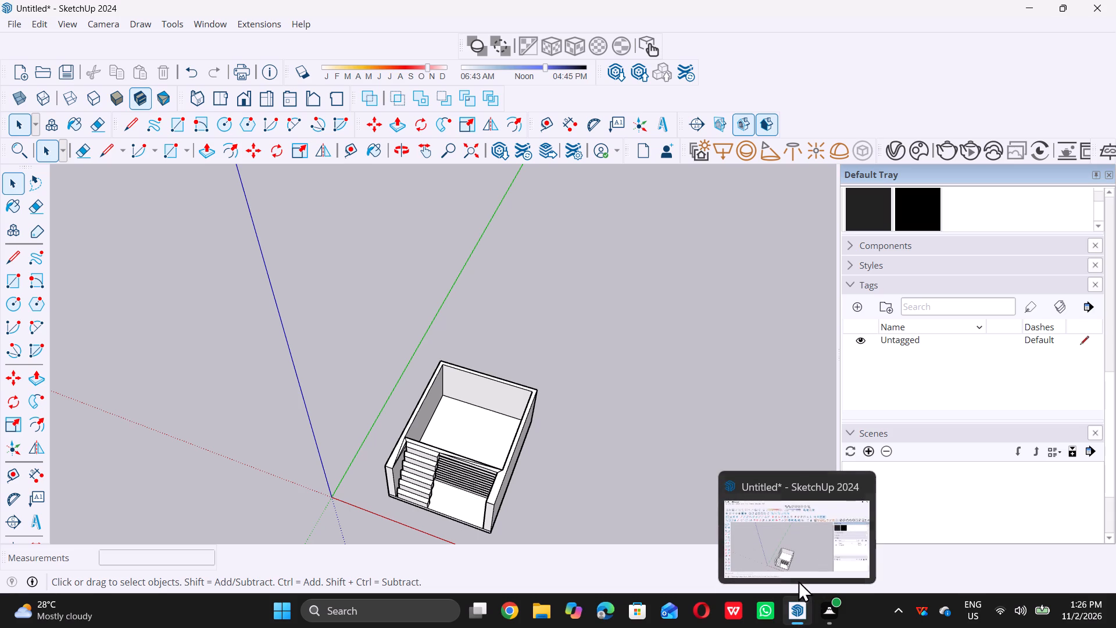
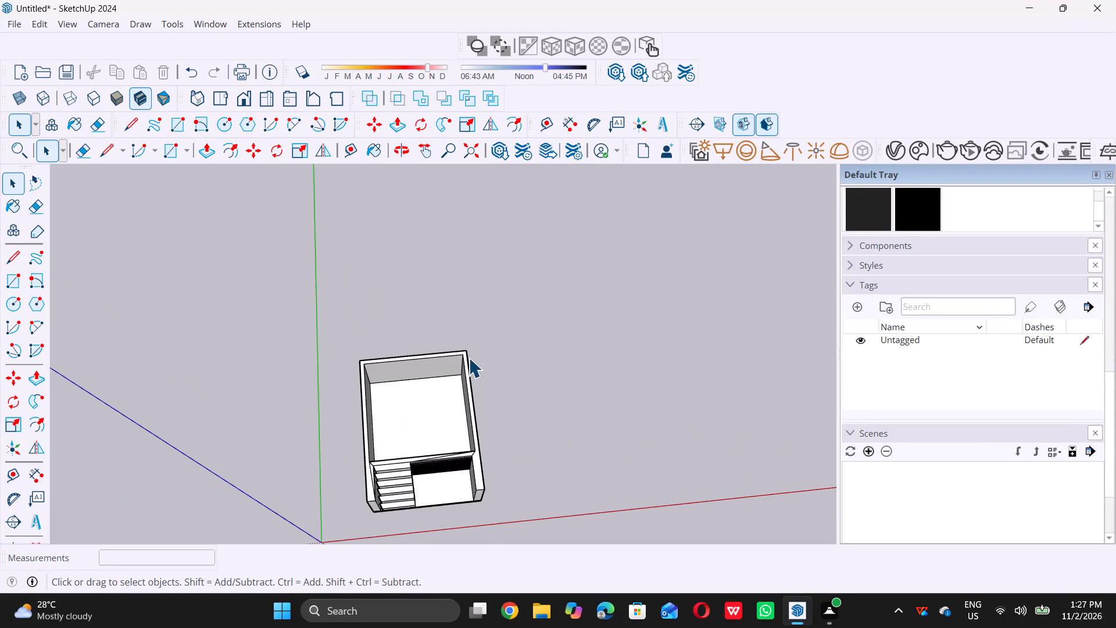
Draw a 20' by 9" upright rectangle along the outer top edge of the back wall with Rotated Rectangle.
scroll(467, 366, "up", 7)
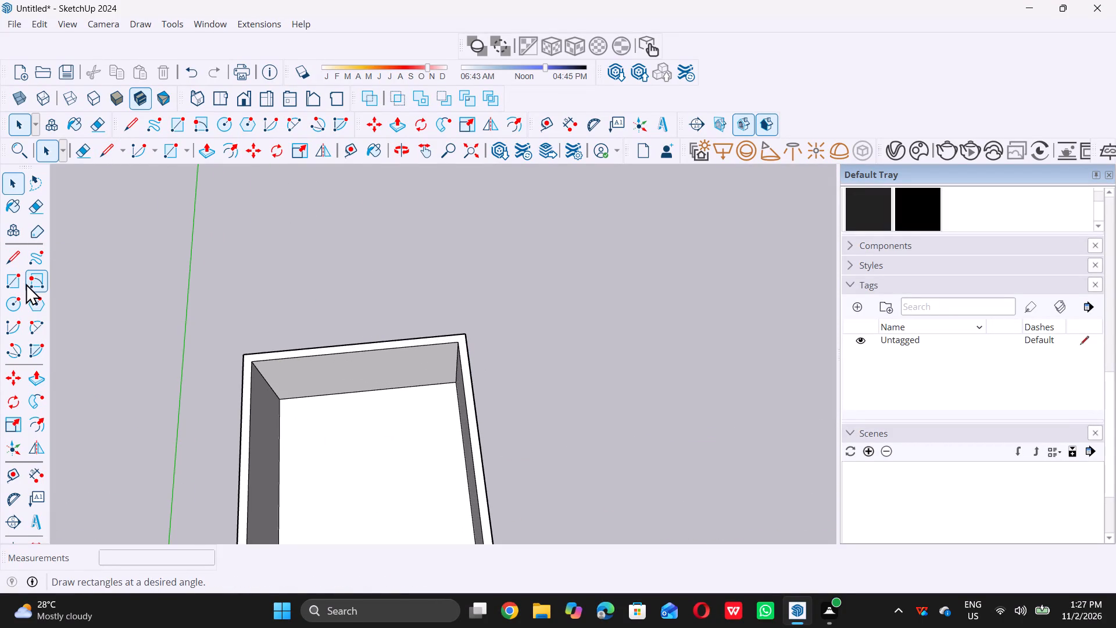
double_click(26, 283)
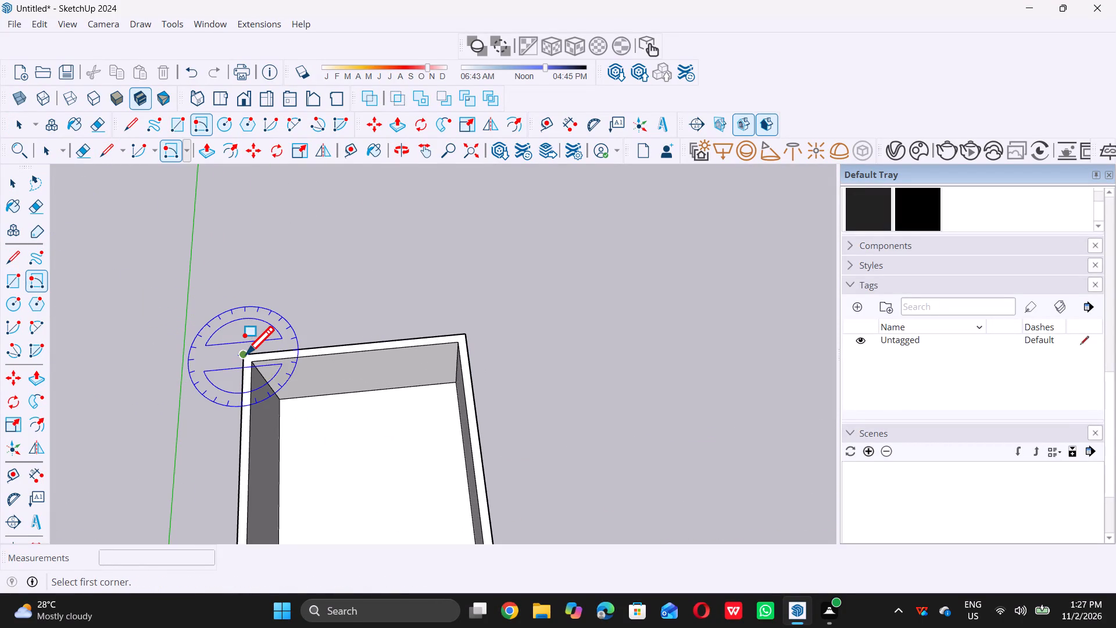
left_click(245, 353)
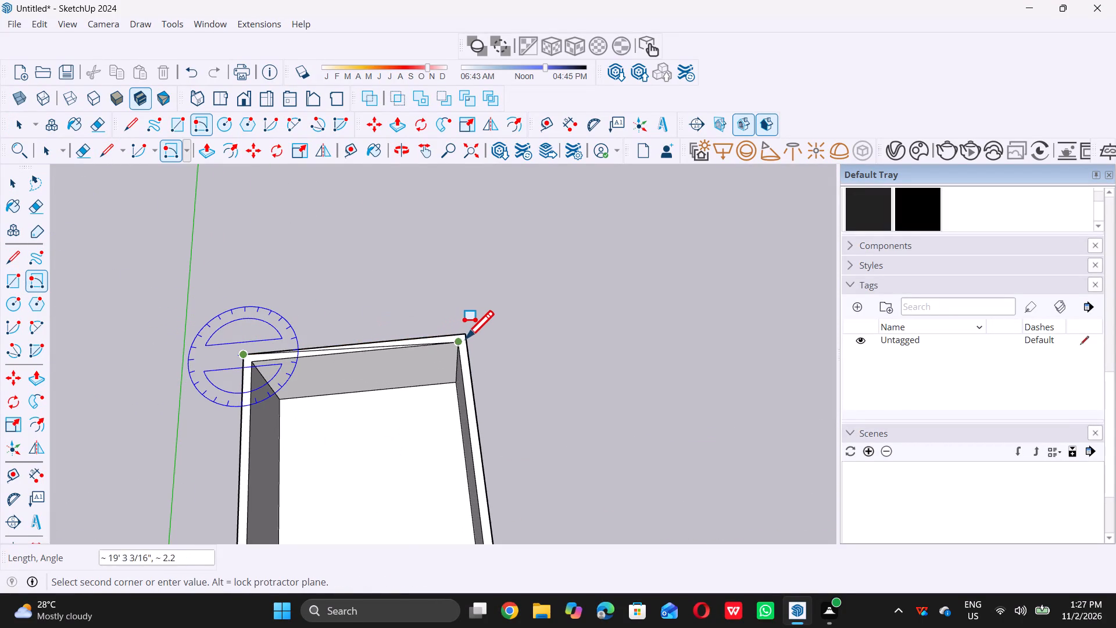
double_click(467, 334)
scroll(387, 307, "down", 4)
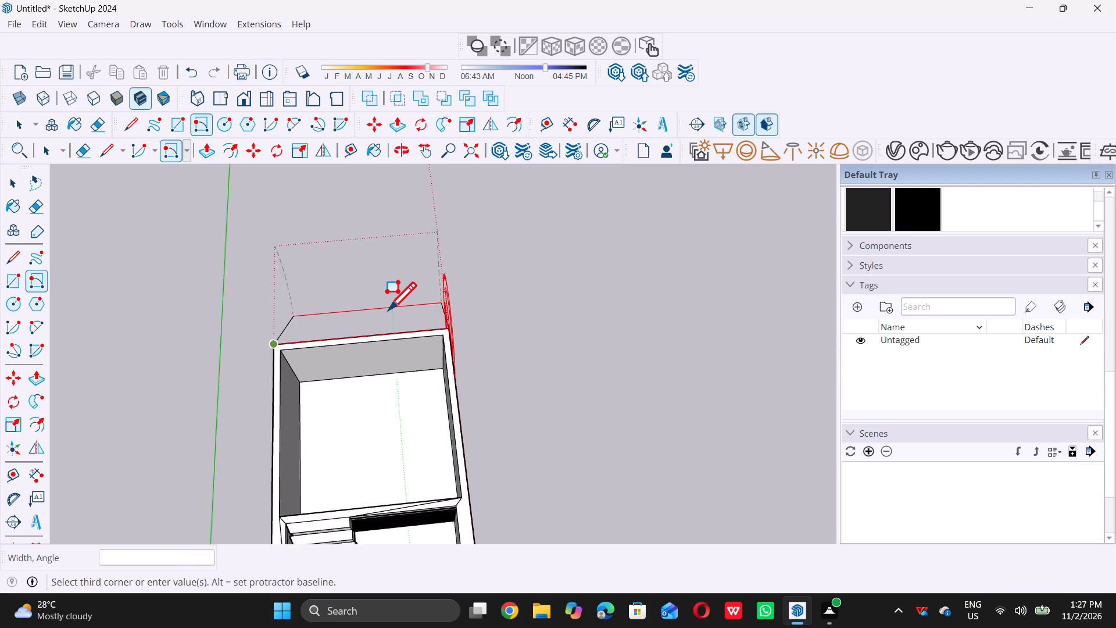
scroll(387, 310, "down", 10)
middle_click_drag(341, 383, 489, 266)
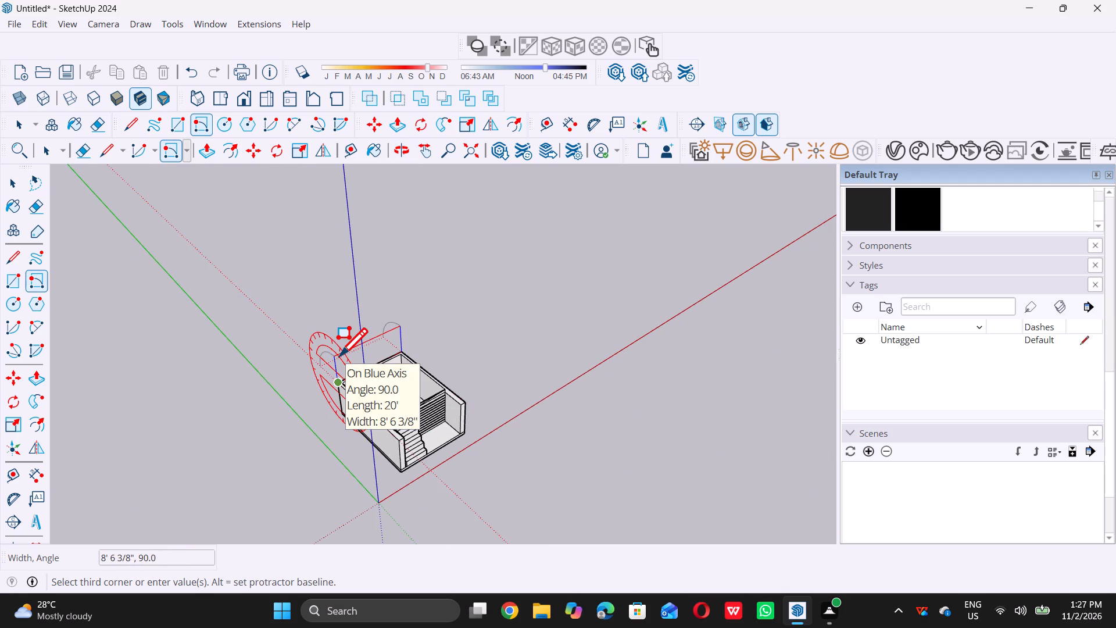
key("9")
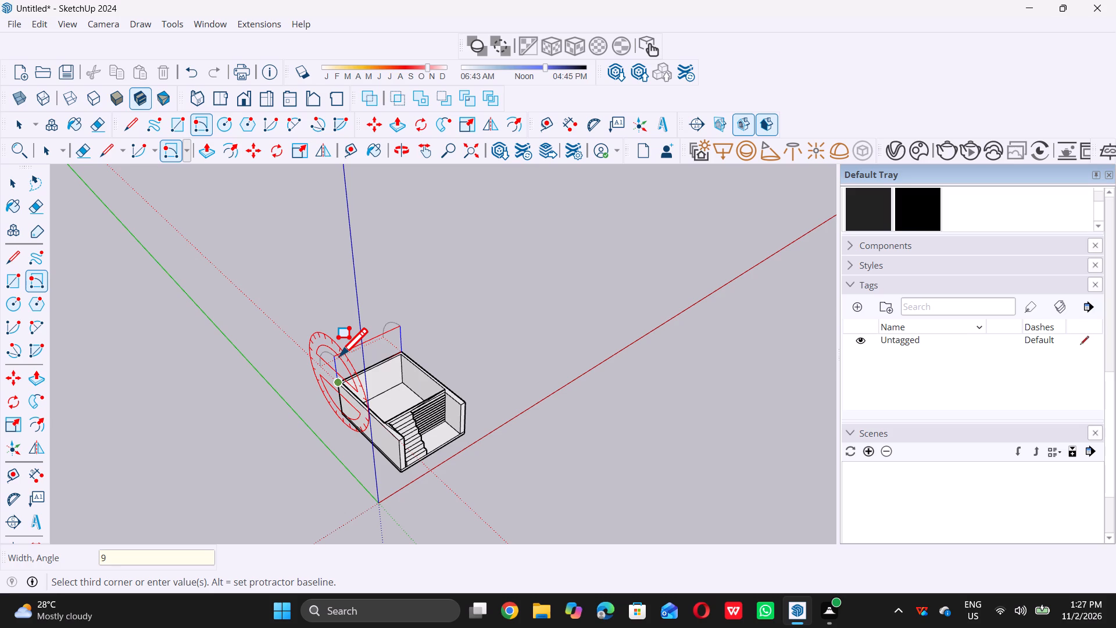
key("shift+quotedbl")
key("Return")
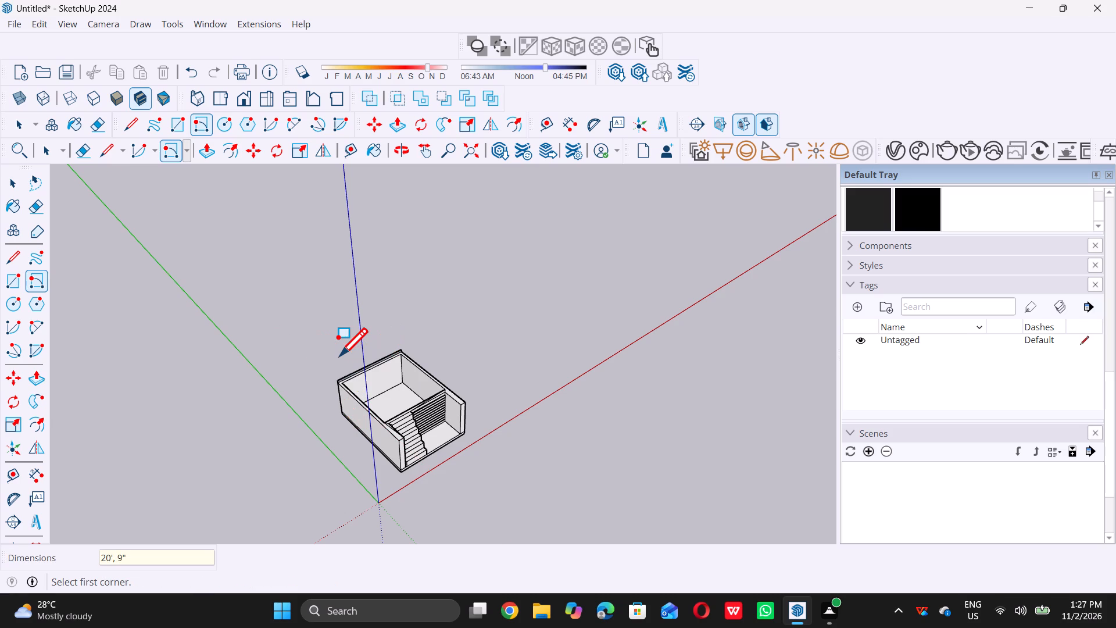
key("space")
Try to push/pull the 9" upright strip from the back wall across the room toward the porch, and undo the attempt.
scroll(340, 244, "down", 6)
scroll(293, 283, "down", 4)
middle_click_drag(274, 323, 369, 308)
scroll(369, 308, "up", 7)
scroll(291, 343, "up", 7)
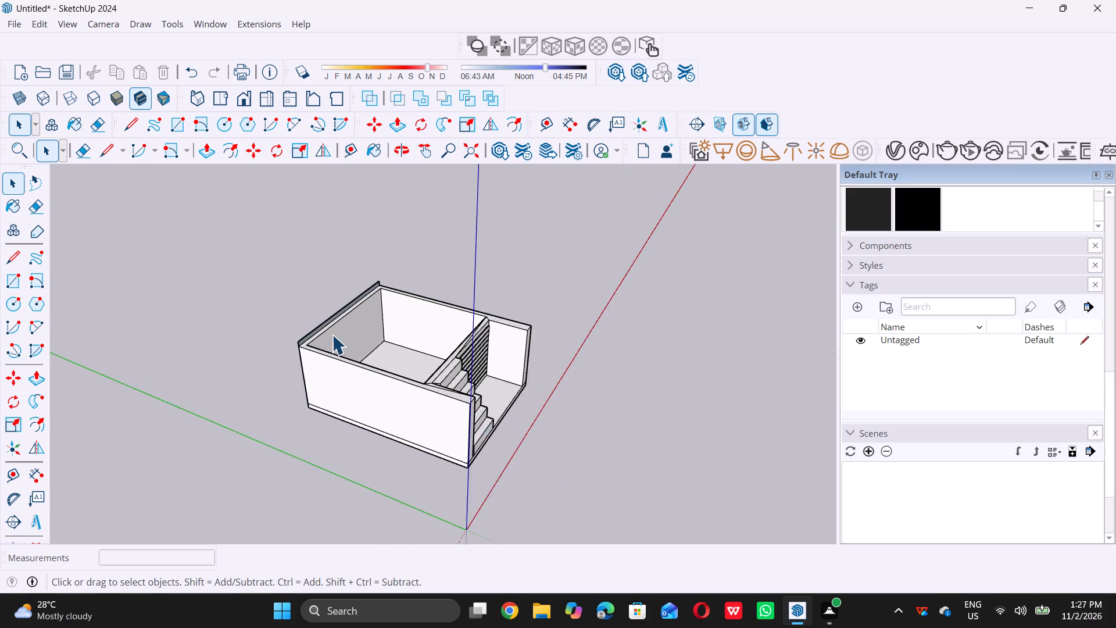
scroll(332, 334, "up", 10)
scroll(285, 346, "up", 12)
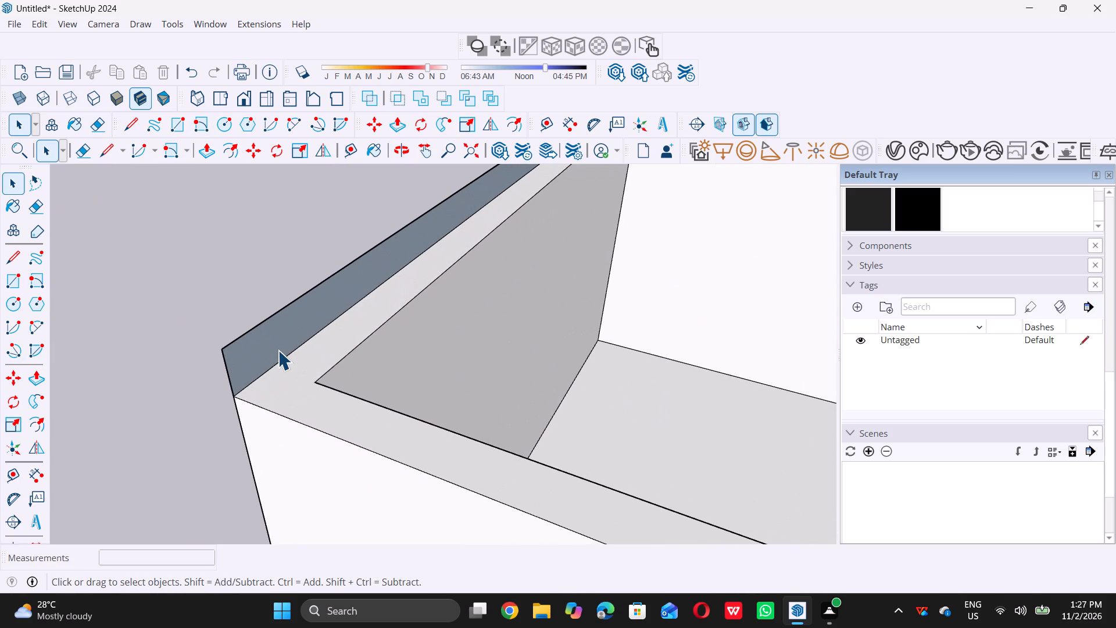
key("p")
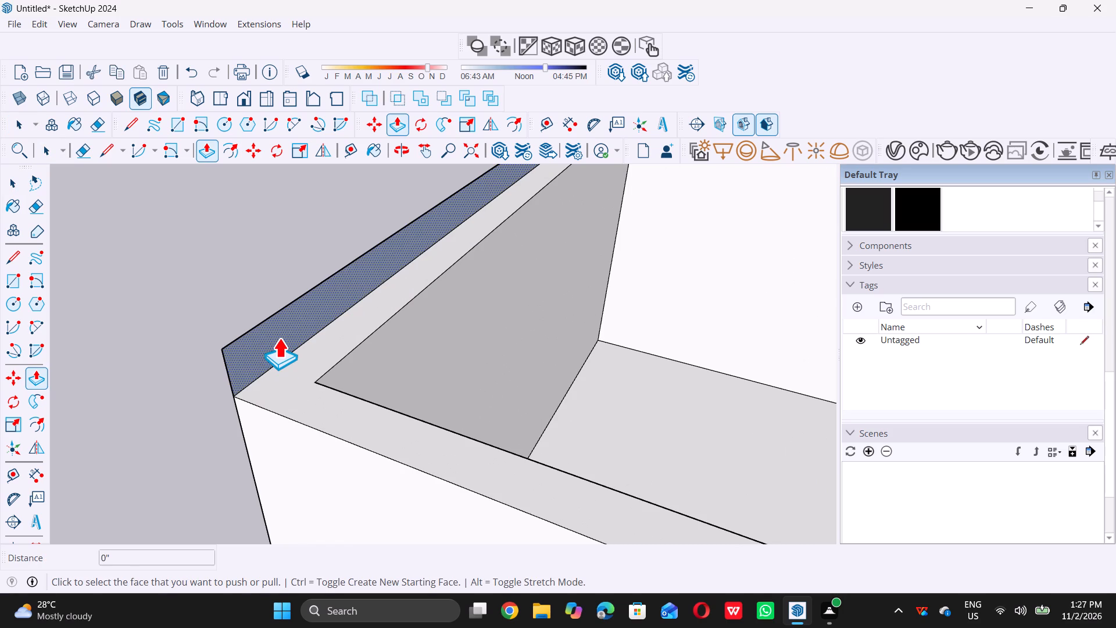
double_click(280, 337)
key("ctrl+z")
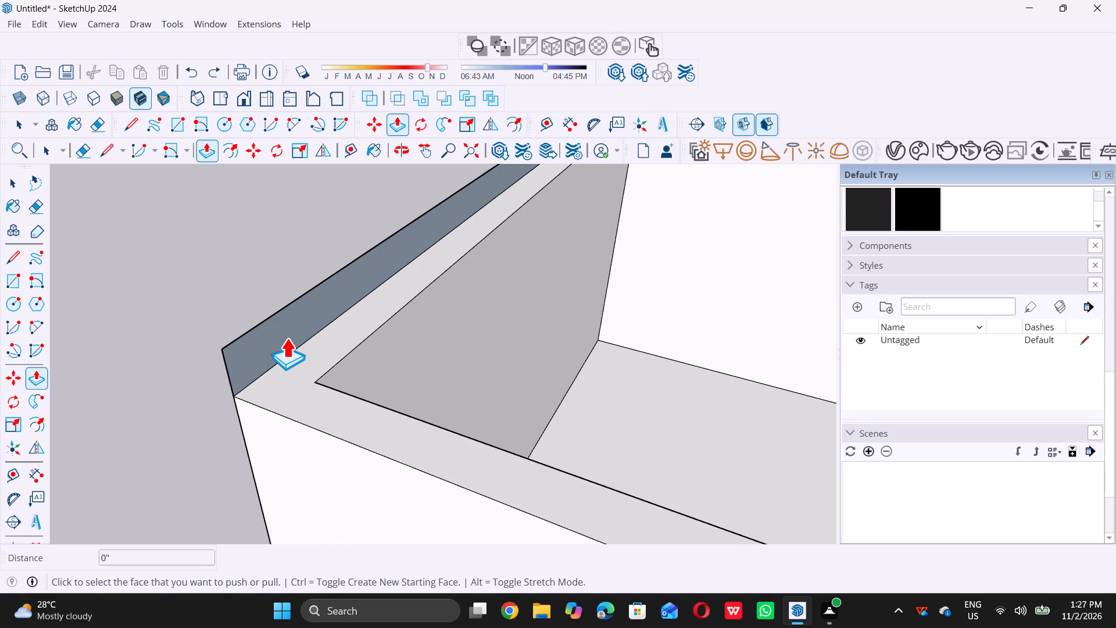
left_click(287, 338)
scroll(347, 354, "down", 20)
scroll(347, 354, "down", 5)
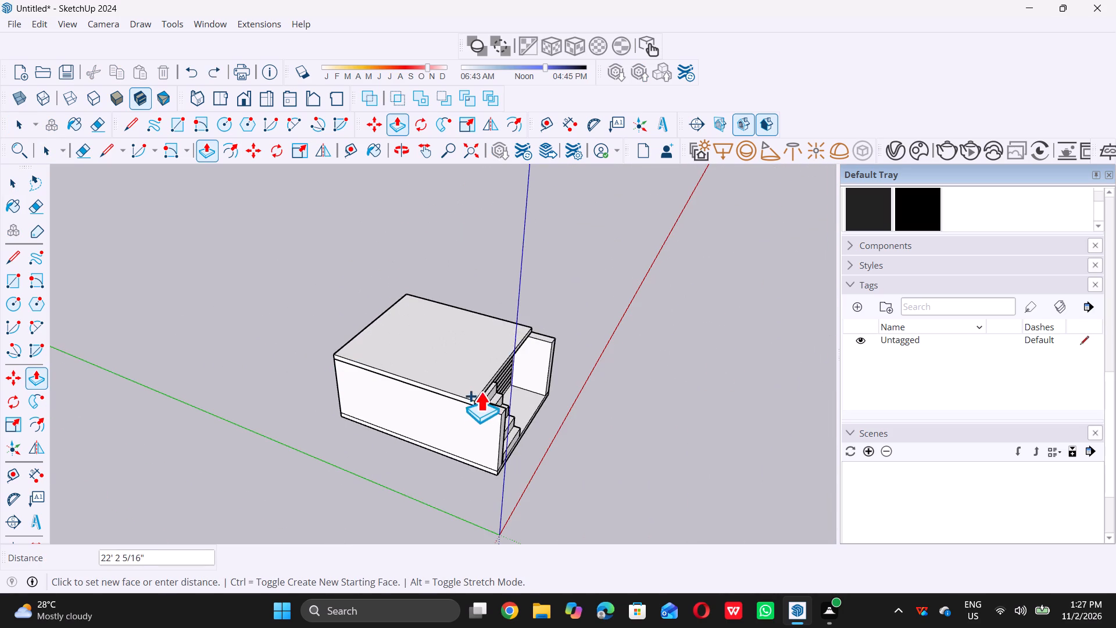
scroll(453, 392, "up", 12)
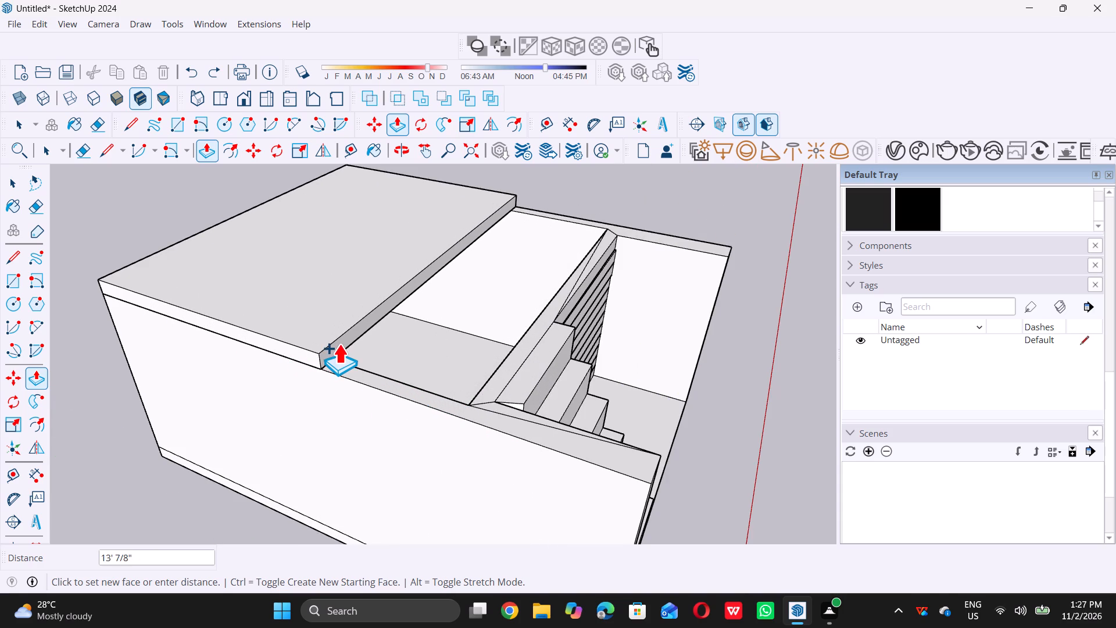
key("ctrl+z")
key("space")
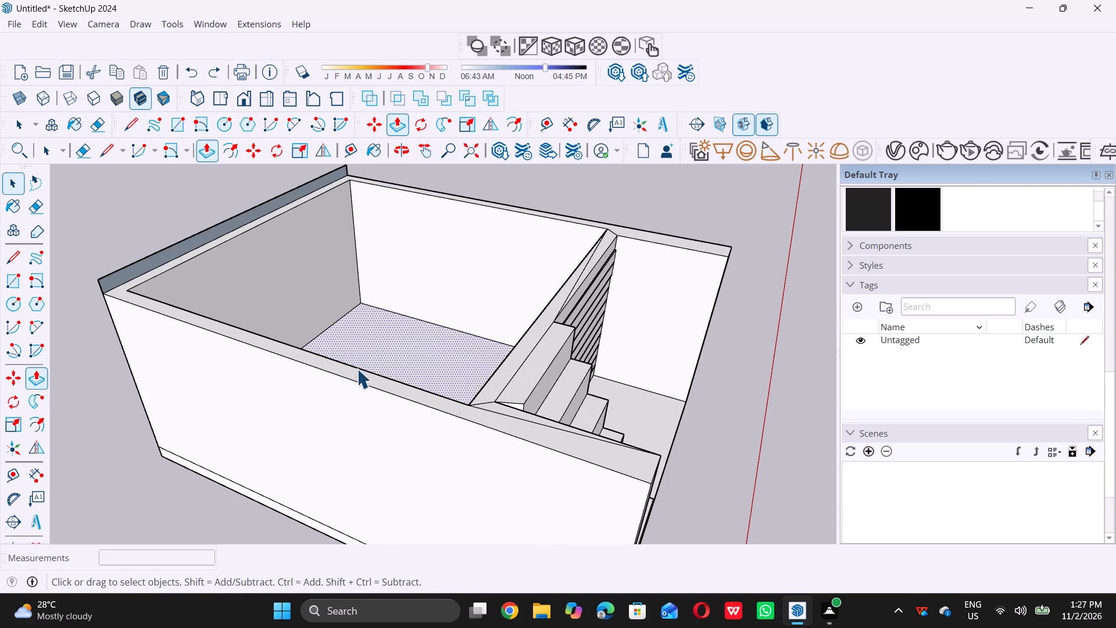
Undo the upright strip on the back wall and the scaling edits made to the staircase.
scroll(495, 376, "down", 4)
middle_click_drag(495, 379, 218, 373)
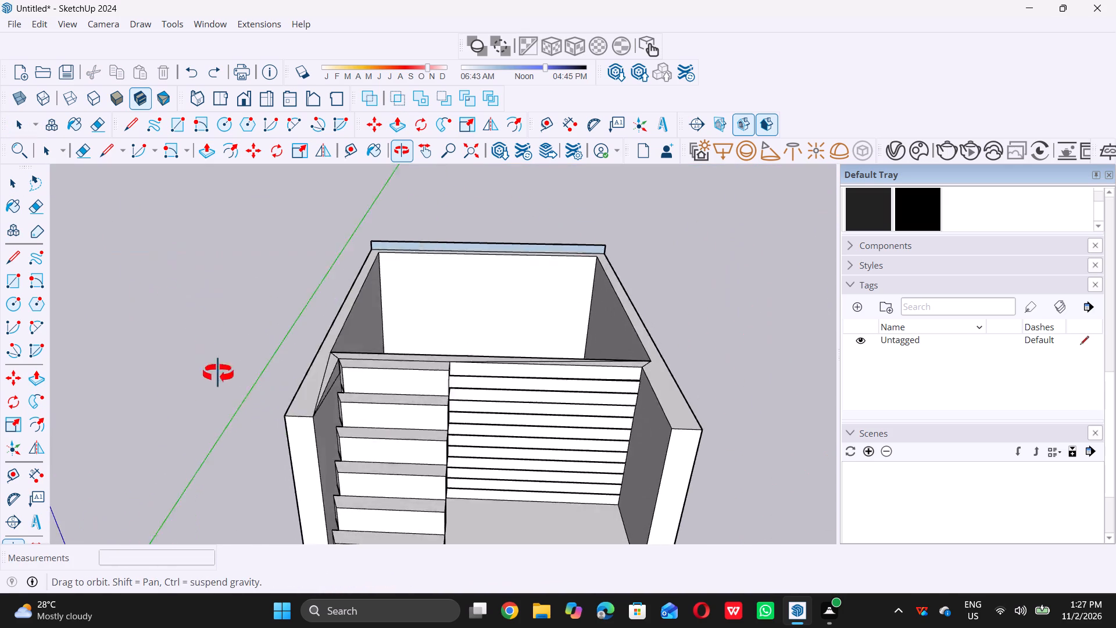
middle_click_drag(218, 373, 224, 396)
scroll(201, 332, "down", 6)
middle_click_drag(366, 331, 374, 409)
scroll(435, 384, "up", 10)
scroll(443, 356, "down", 3)
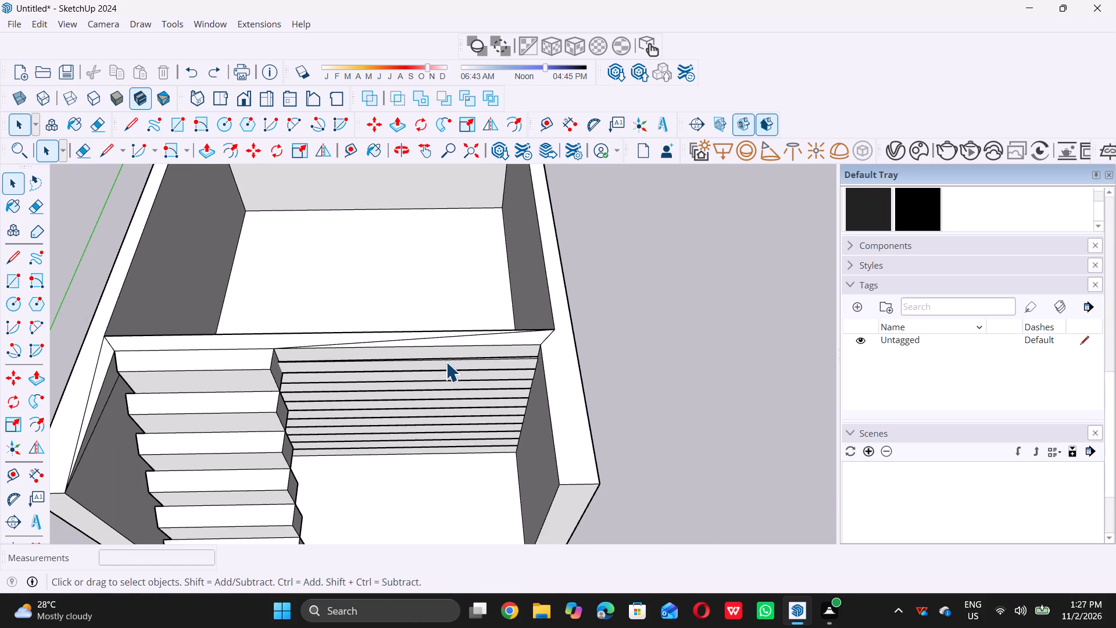
key("ctrl+z")
key("ctrl+z")
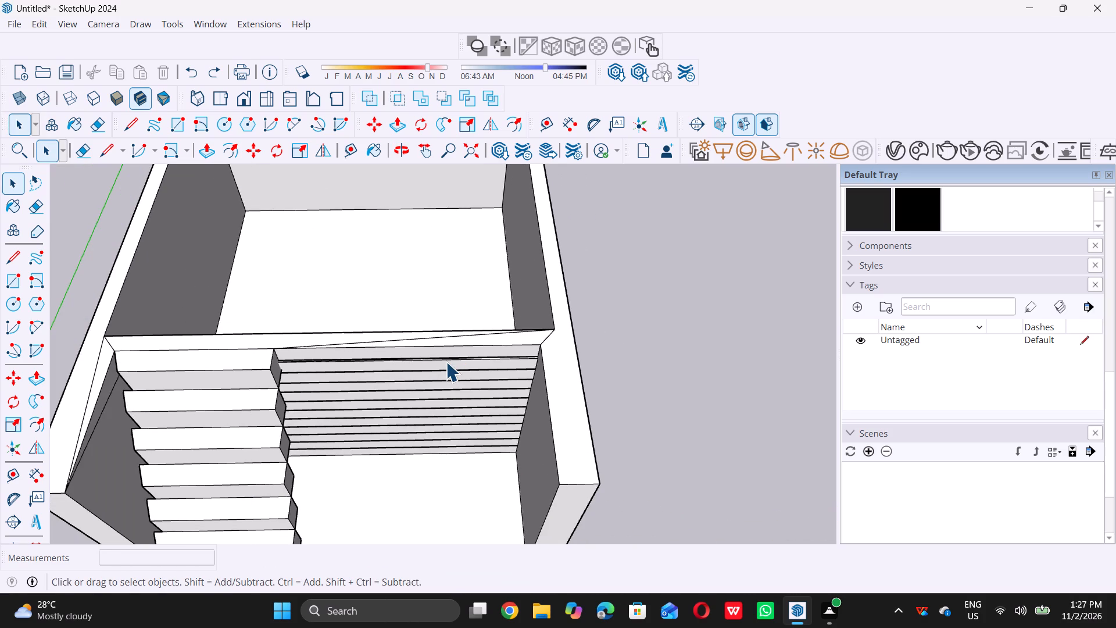
key("ctrl+z")
key("ctrl+z")
key("ctrl+z")
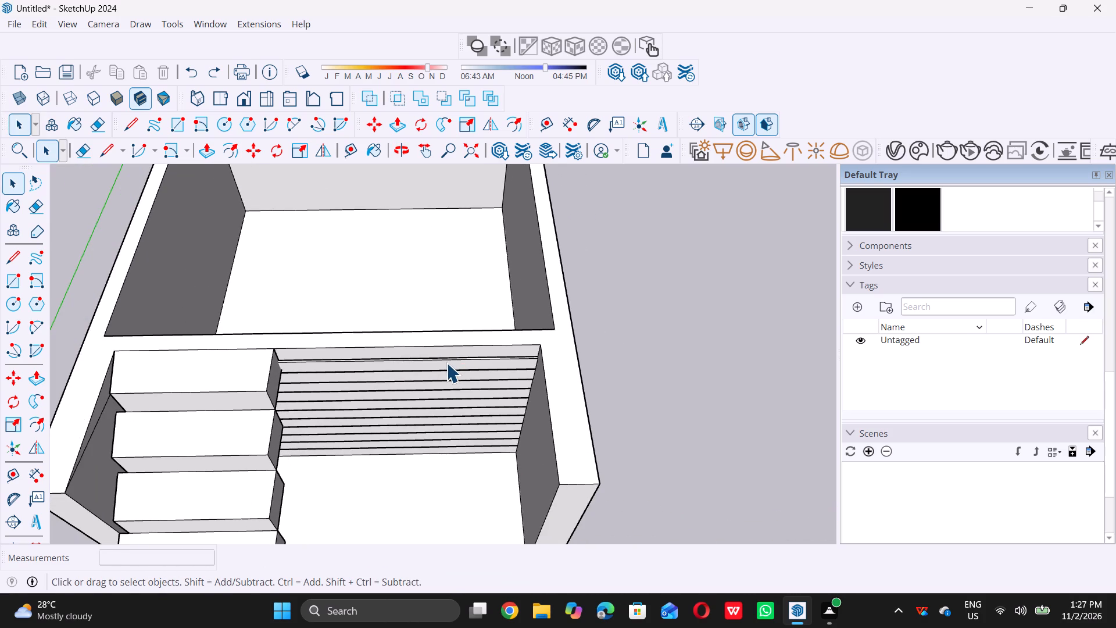
scroll(446, 361, "down", 12)
middle_click_drag(424, 377, 266, 293)
middle_click(266, 293)
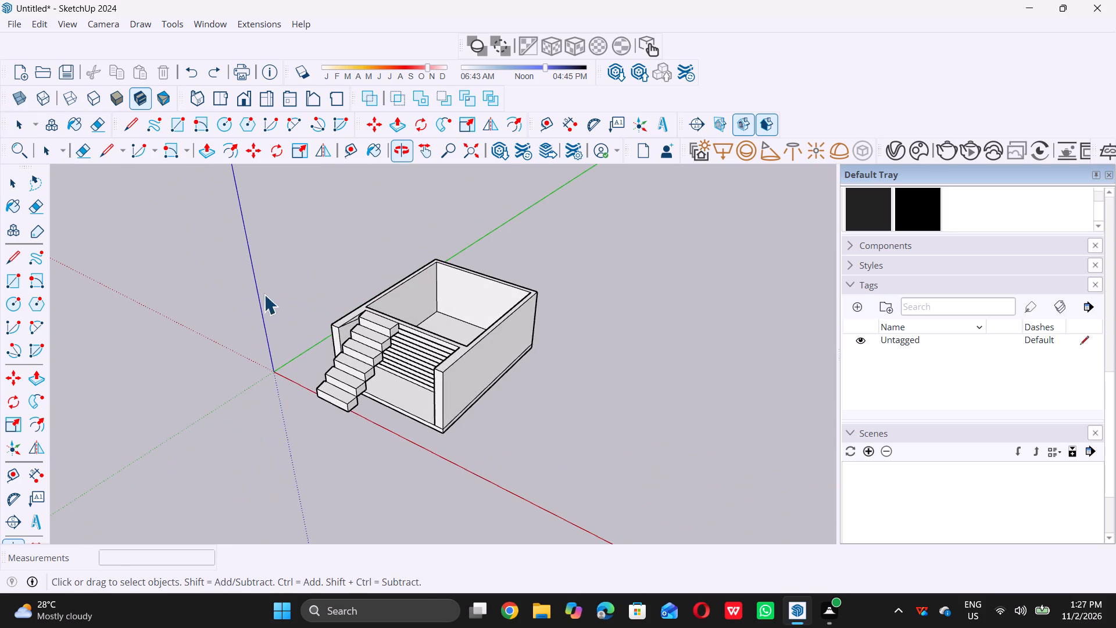
scroll(378, 377, "up", 1)
key("ctrl+z")
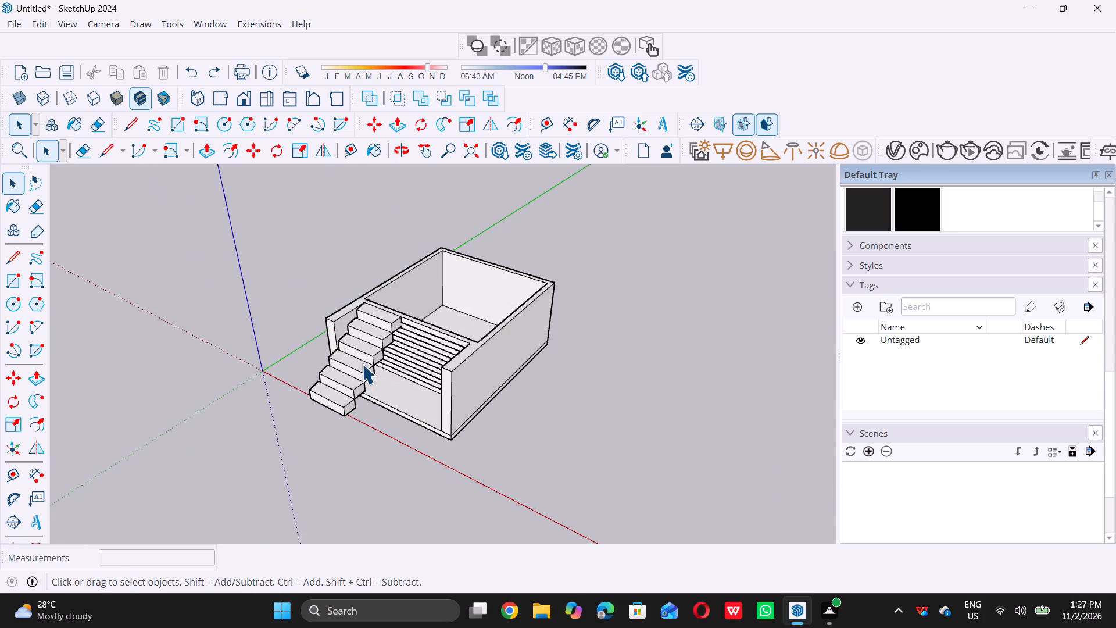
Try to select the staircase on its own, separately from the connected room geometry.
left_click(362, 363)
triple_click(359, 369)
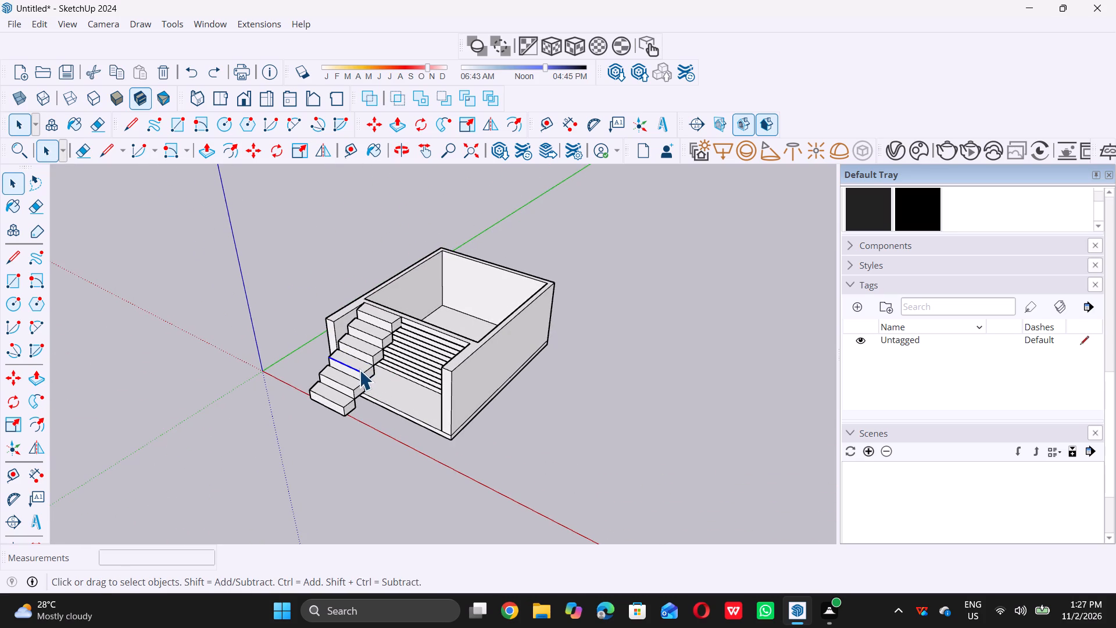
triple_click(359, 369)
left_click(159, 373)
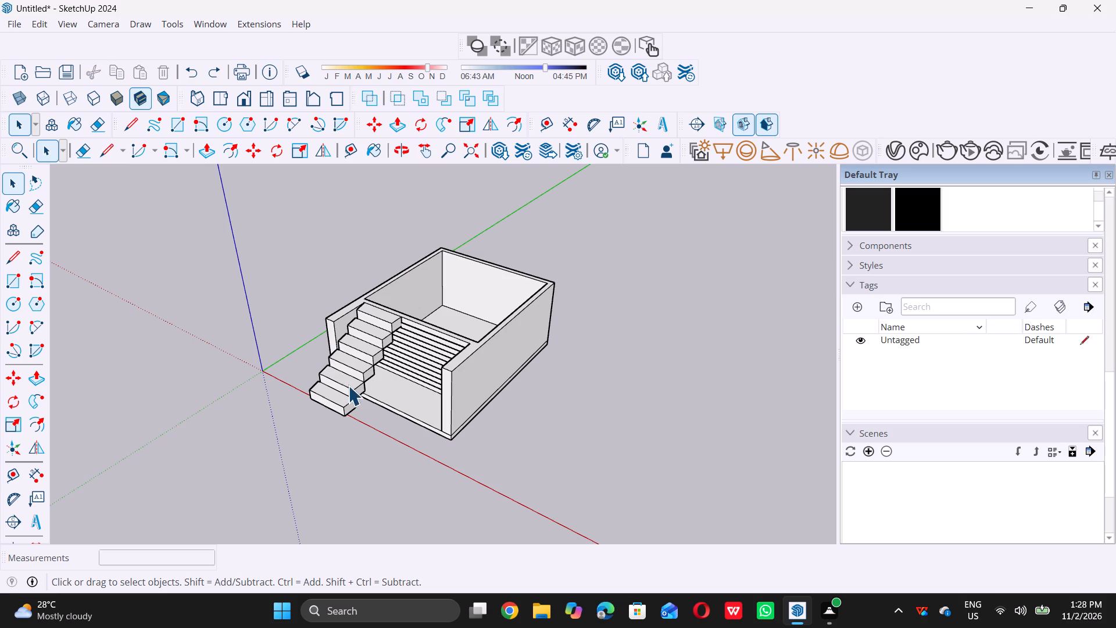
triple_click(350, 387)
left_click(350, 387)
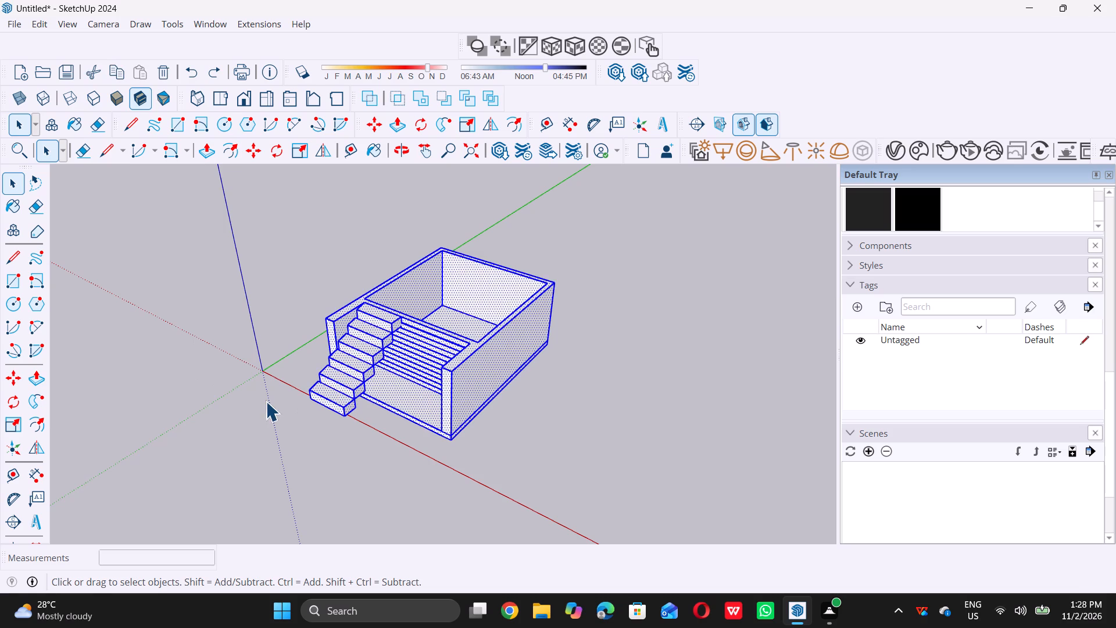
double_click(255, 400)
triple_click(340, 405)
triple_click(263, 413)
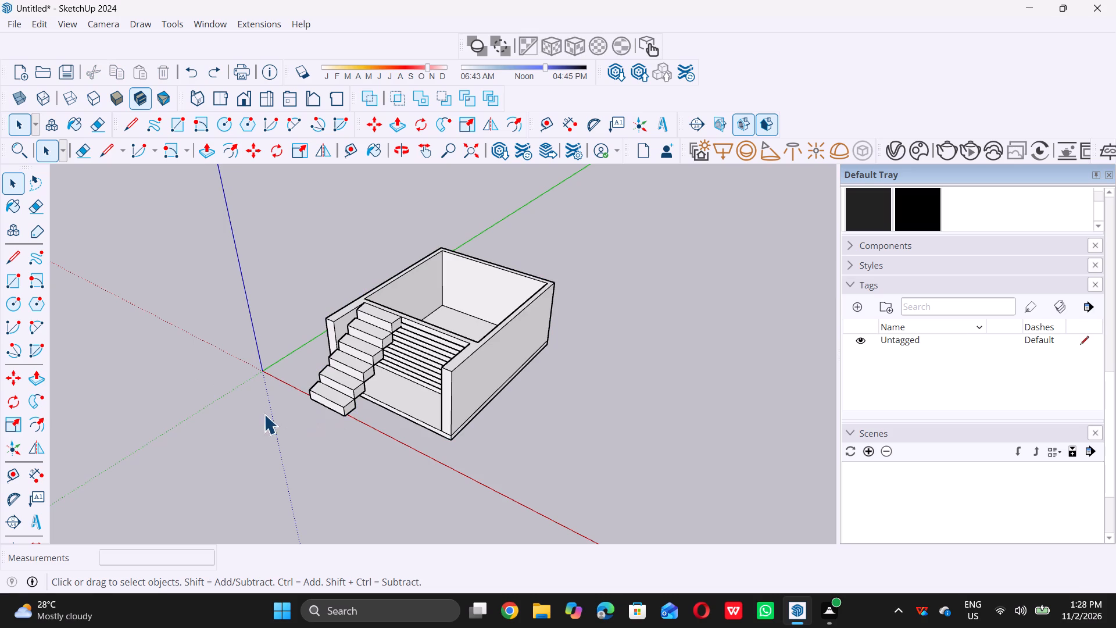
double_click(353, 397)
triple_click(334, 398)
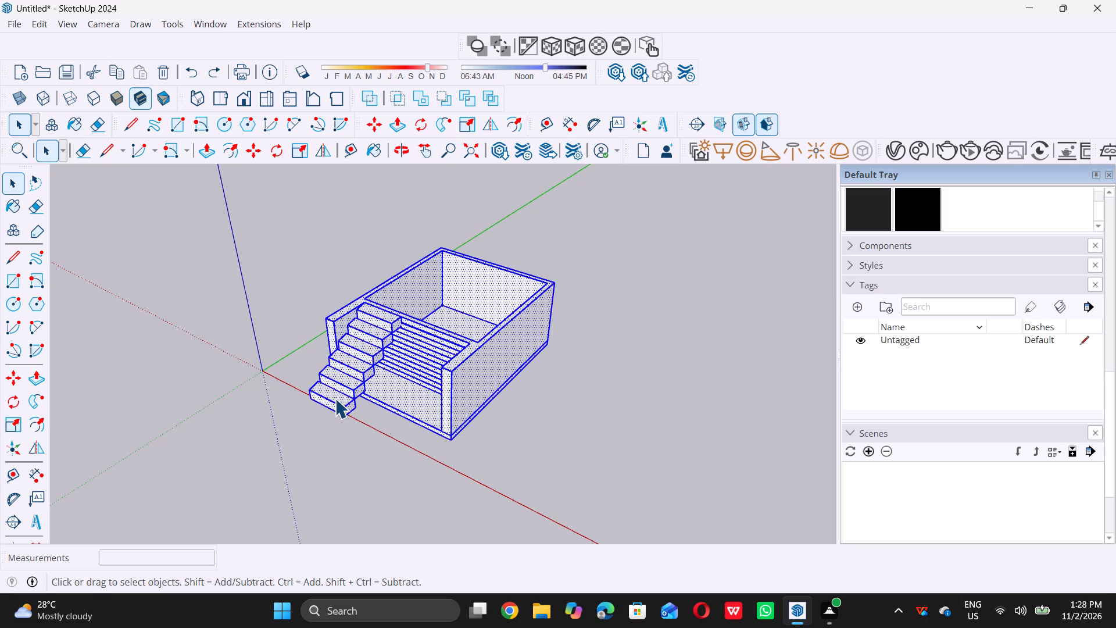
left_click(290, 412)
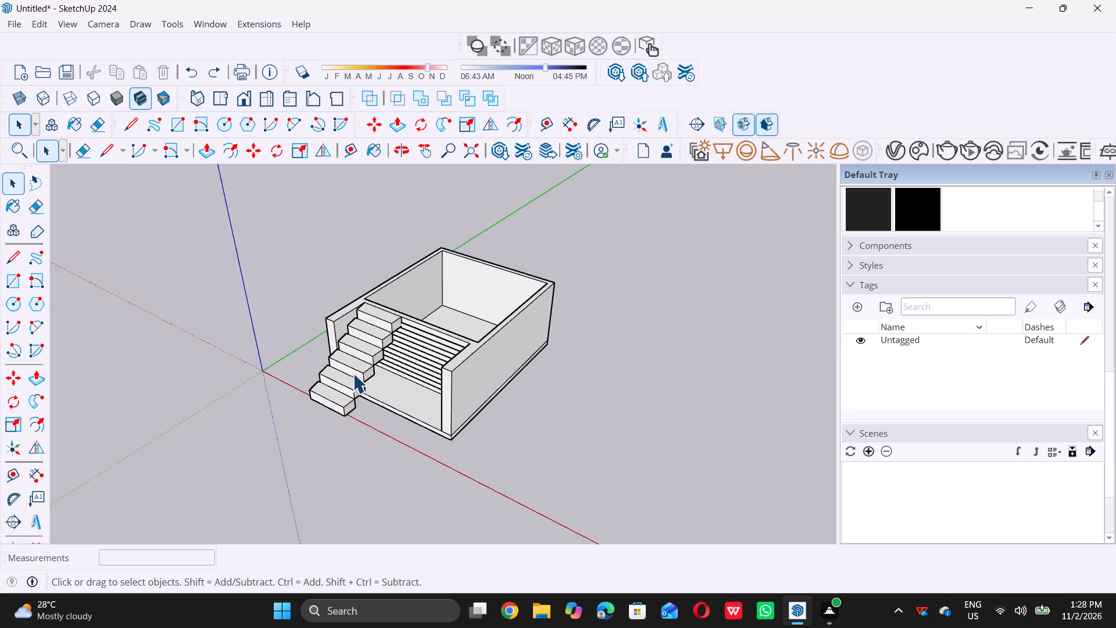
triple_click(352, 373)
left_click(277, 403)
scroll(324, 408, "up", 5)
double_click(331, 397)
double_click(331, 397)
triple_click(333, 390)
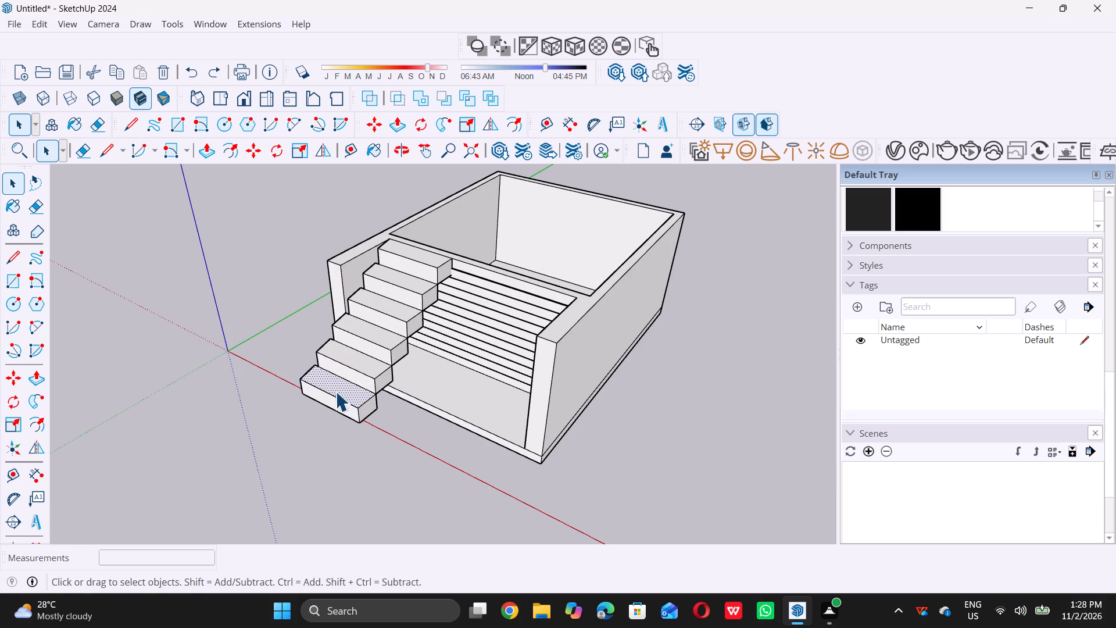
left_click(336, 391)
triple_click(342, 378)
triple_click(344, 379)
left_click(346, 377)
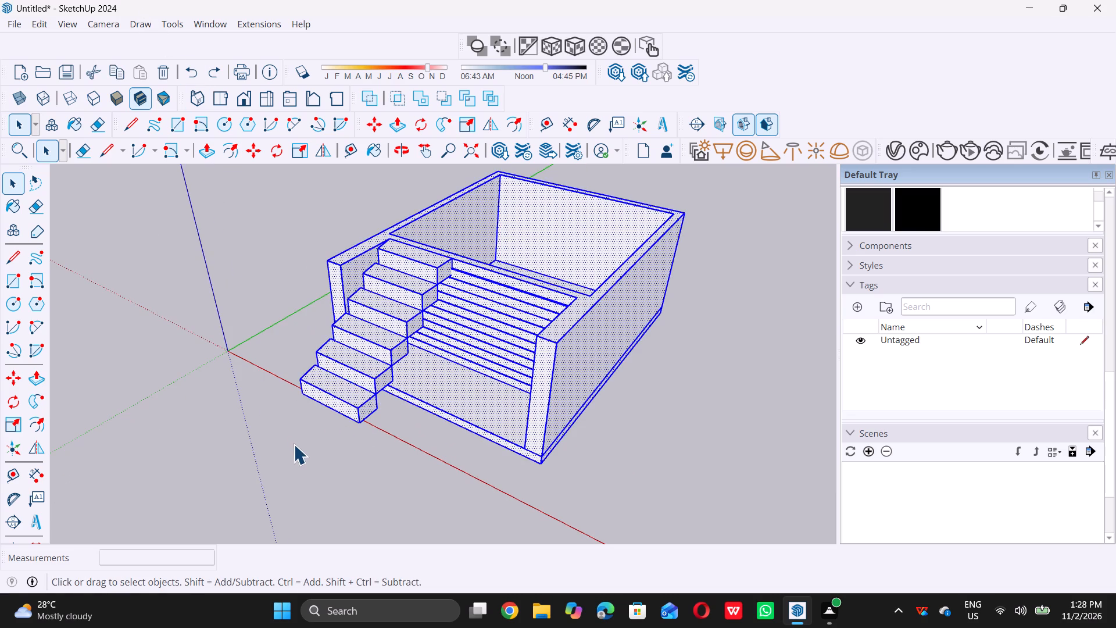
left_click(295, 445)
Undo the staircase's move into the porch.
key("ctrl+z")
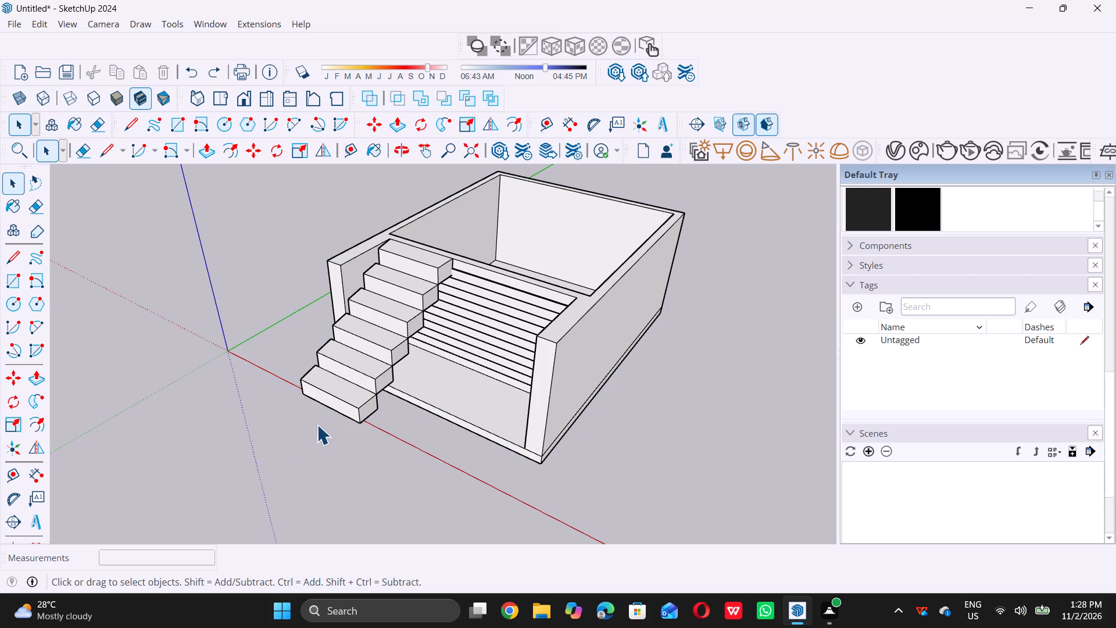
key("ctrl+z")
Select the entire freestanding staircase beside the room and make it a group.
scroll(321, 420, "down", 9)
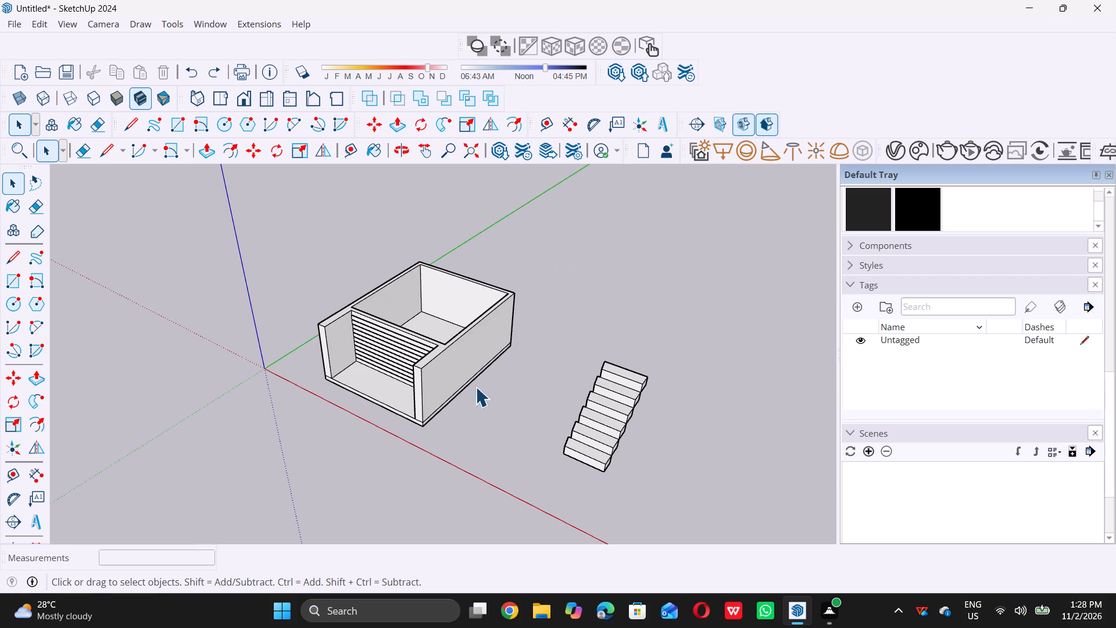
scroll(521, 419, "down", 5)
middle_click_drag(529, 442, 488, 370)
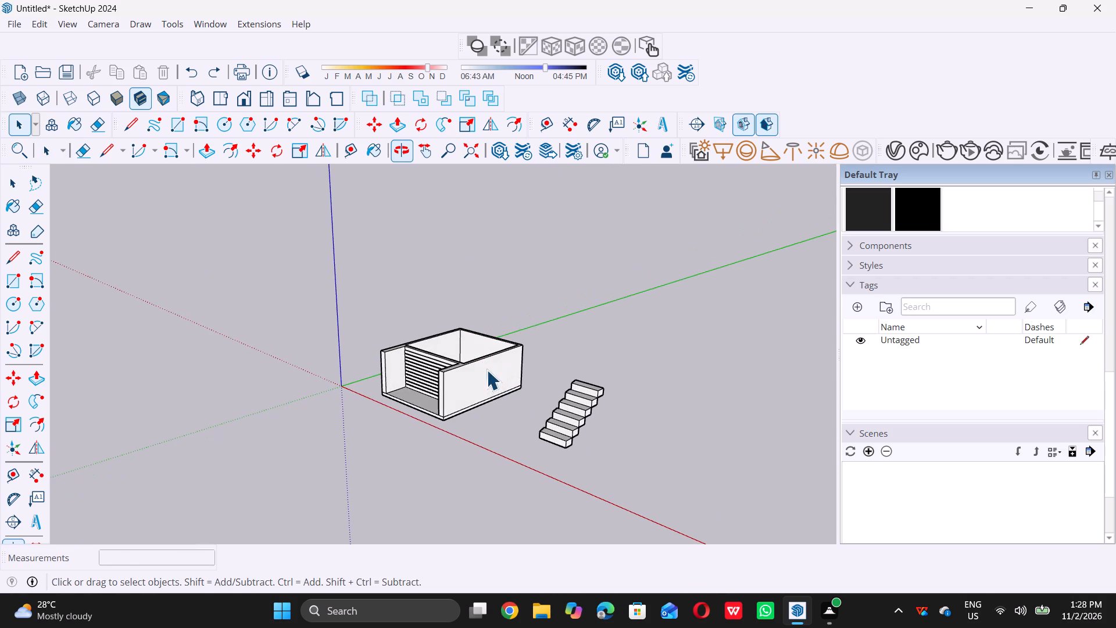
triple_click(576, 416)
triple_click(577, 416)
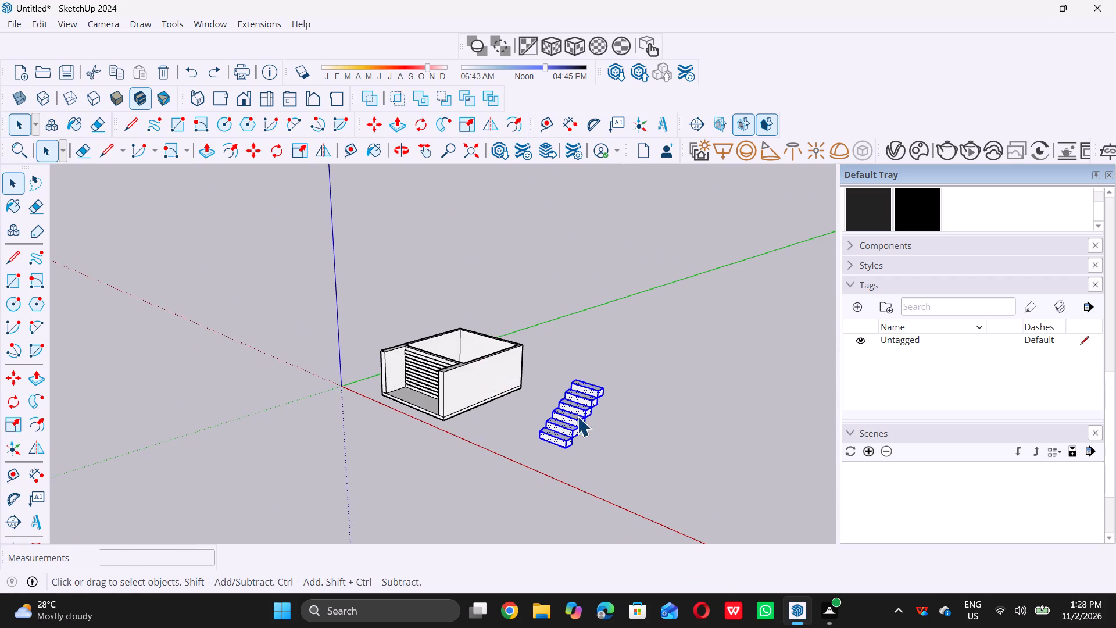
right_click(557, 444)
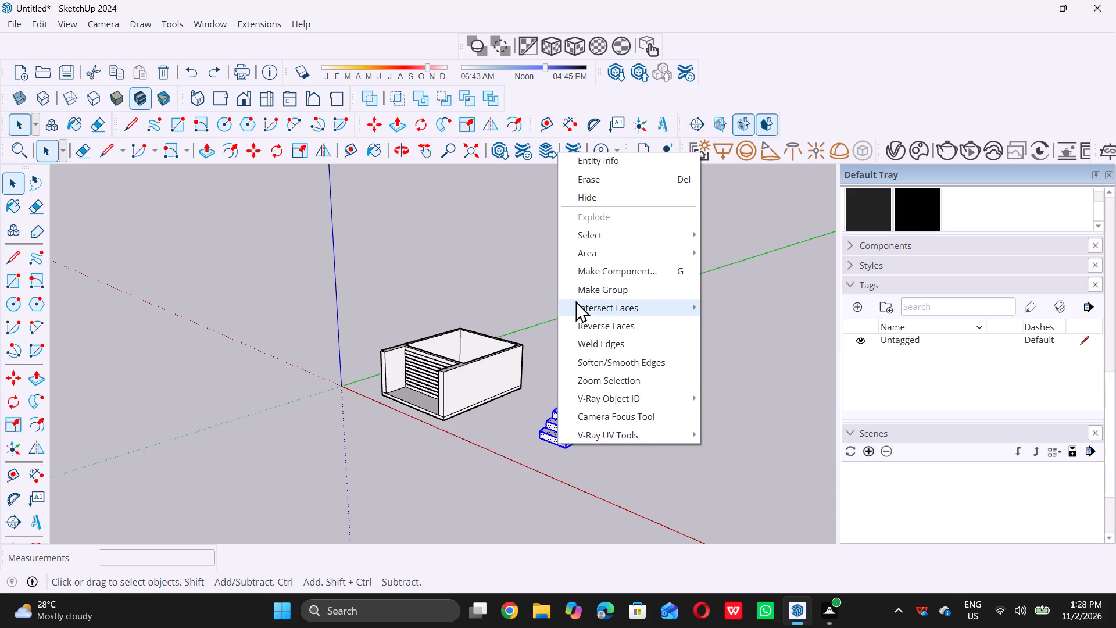
double_click(586, 292)
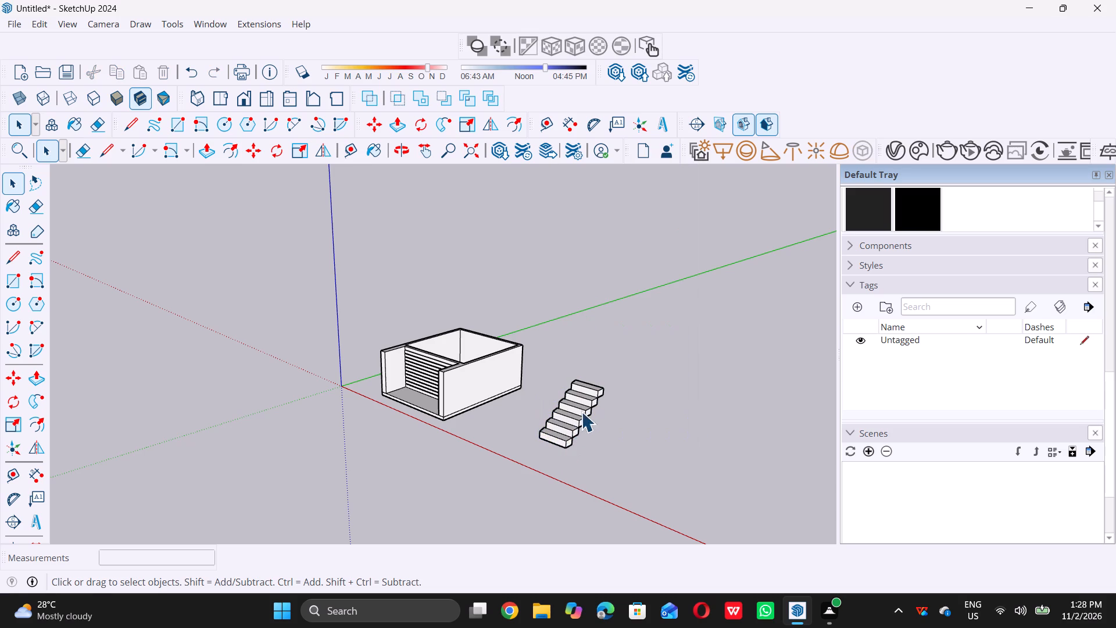
Move the staircase group from beside the room into the porch, with its top step against the grooved front wall.
scroll(598, 394, "up", 6)
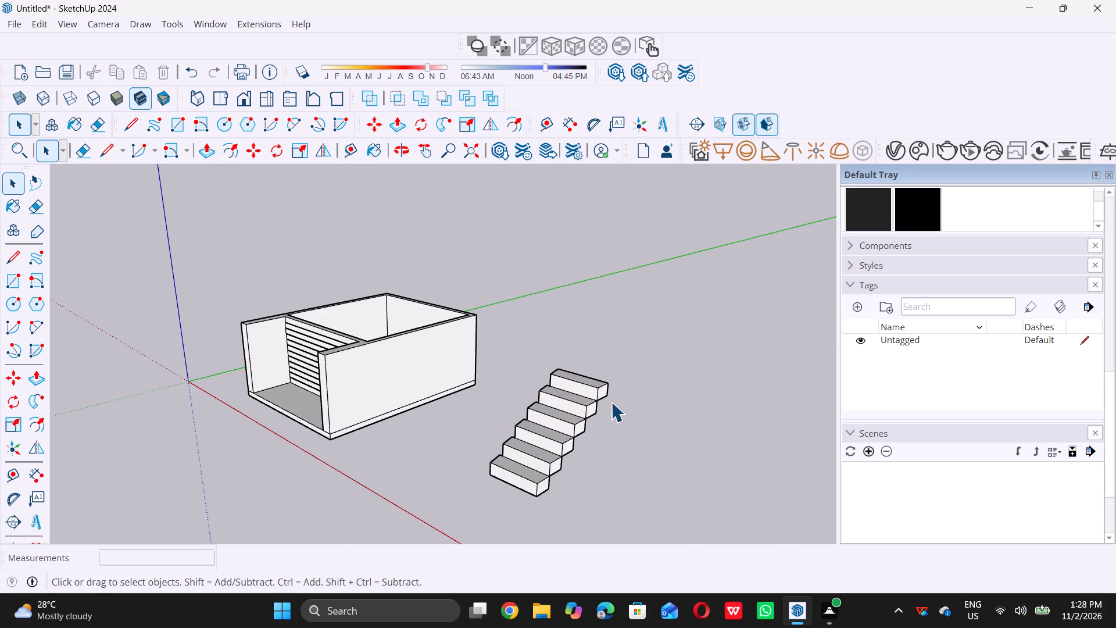
scroll(611, 402, "up", 5)
key("m")
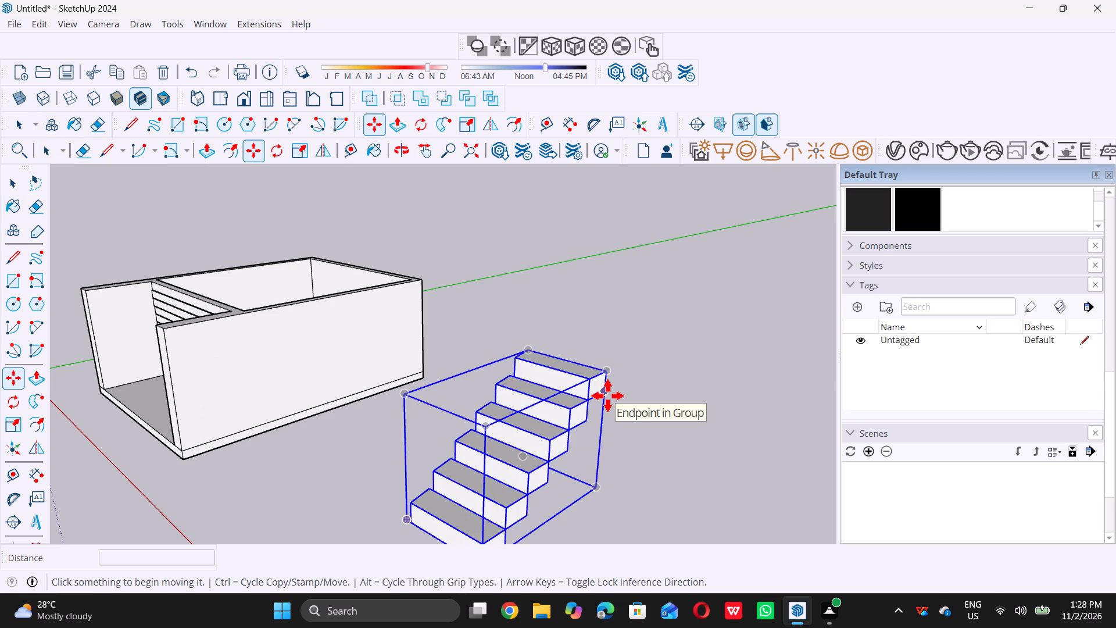
left_click(607, 394)
scroll(609, 397, "down", 4)
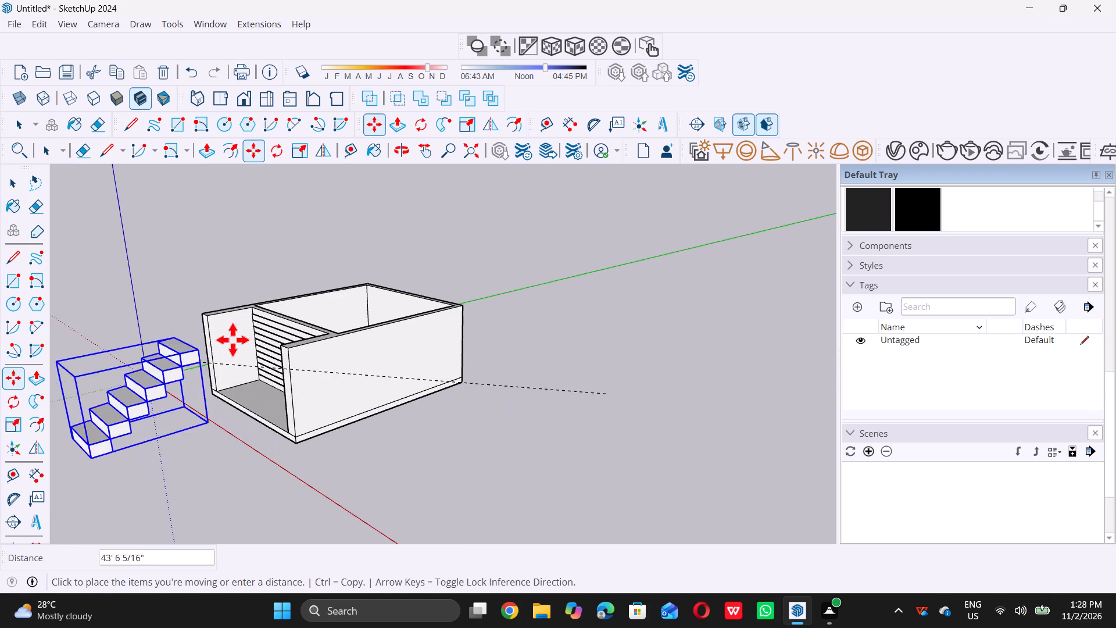
middle_click_drag(245, 346, 264, 436)
scroll(256, 399, "down", 1)
middle_click(264, 436)
scroll(282, 390, "up", 6)
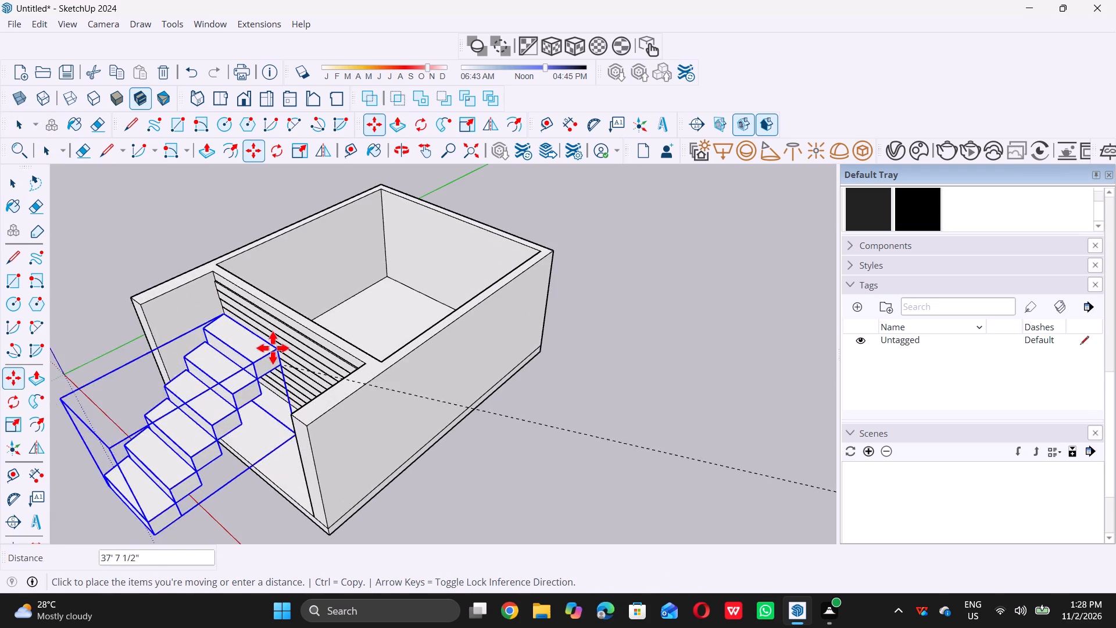
scroll(261, 314, "up", 5)
middle_click_drag(260, 319, 256, 404)
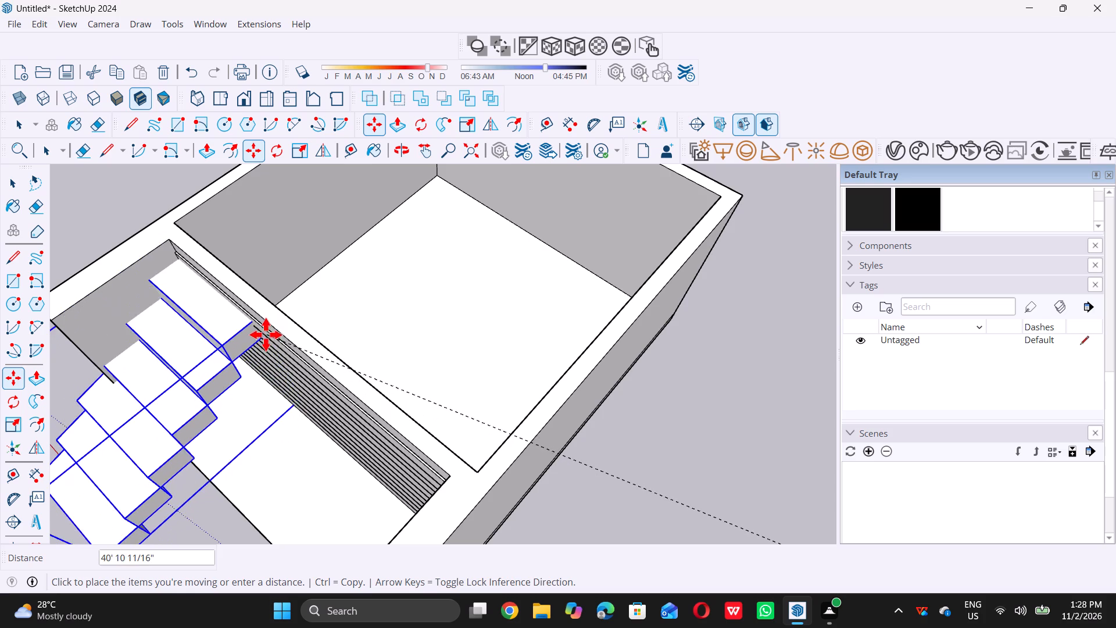
double_click(262, 329)
Shift the staircase group by its top back corner into the inner corner between the porch side wall and the grooved wall.
scroll(398, 398, "down", 5)
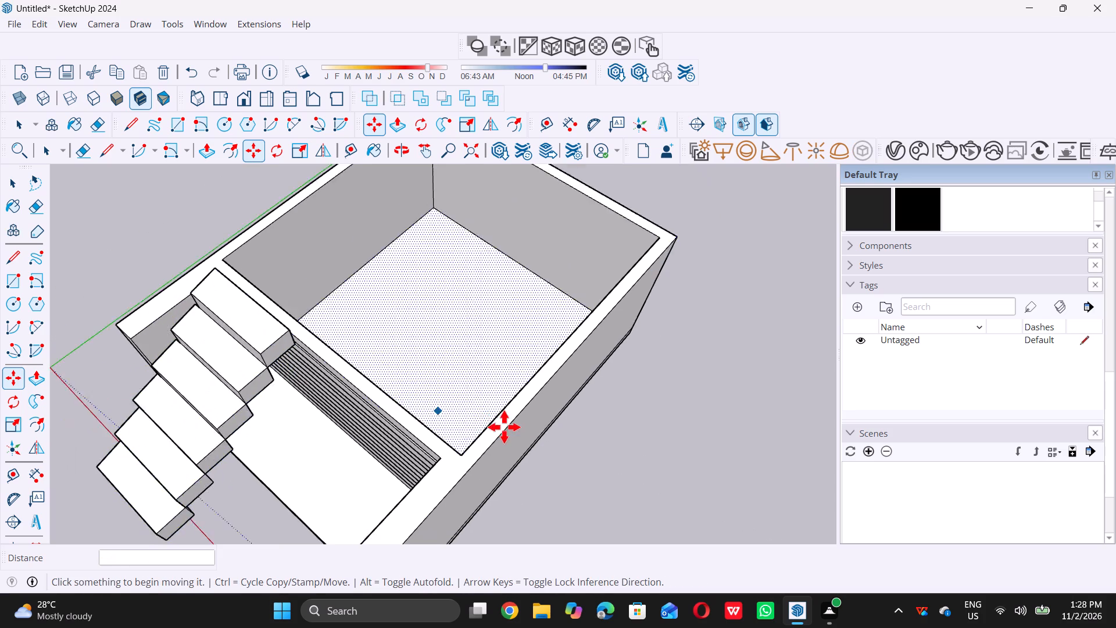
scroll(504, 427, "down", 1)
scroll(156, 292, "up", 6)
scroll(324, 323, "up", 4)
middle_click_drag(339, 313, 338, 339)
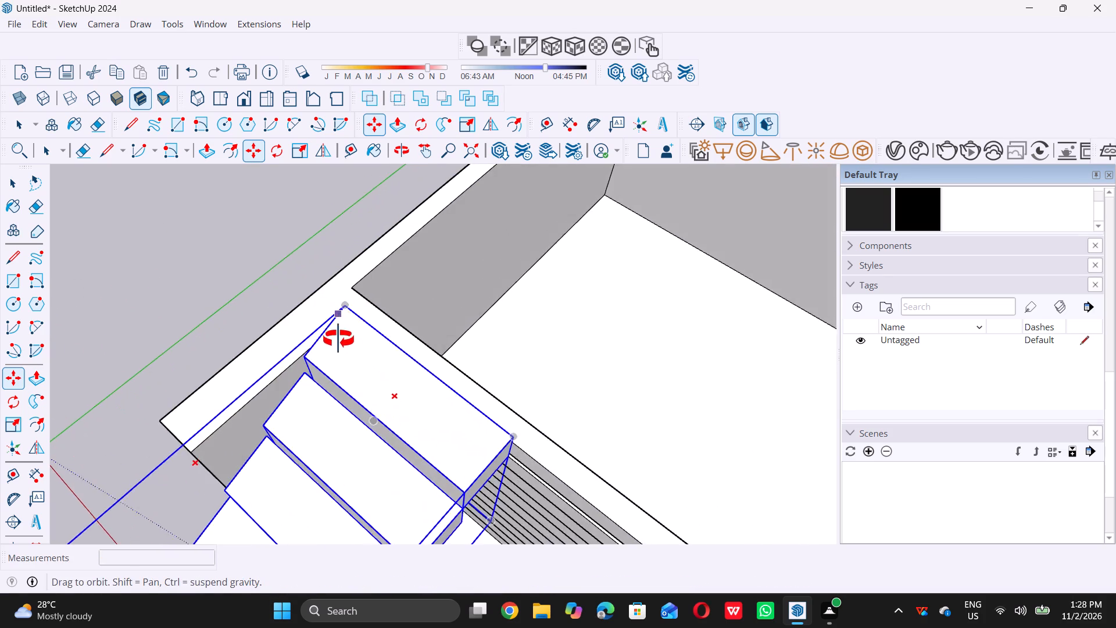
middle_click_drag(338, 339, 332, 373)
scroll(339, 337, "up", 6)
middle_click_drag(355, 343, 336, 402)
scroll(331, 419, "up", 6)
double_click(346, 416)
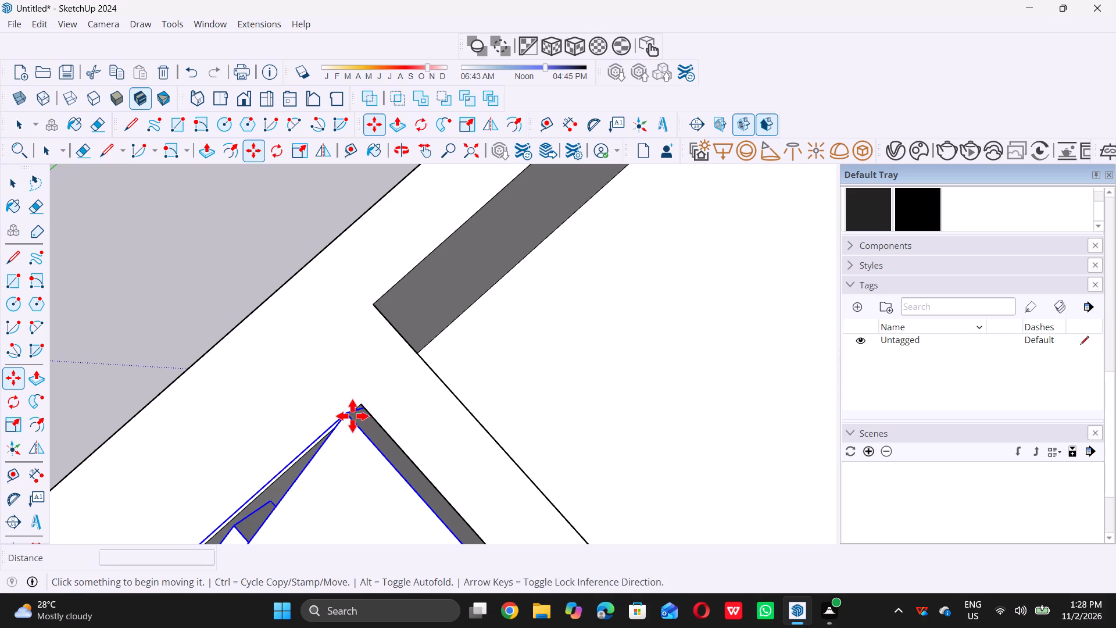
double_click(360, 406)
key("space")
Scale the staircase group down along the green axis so its depth fits inside the porch.
scroll(354, 408, "down", 2)
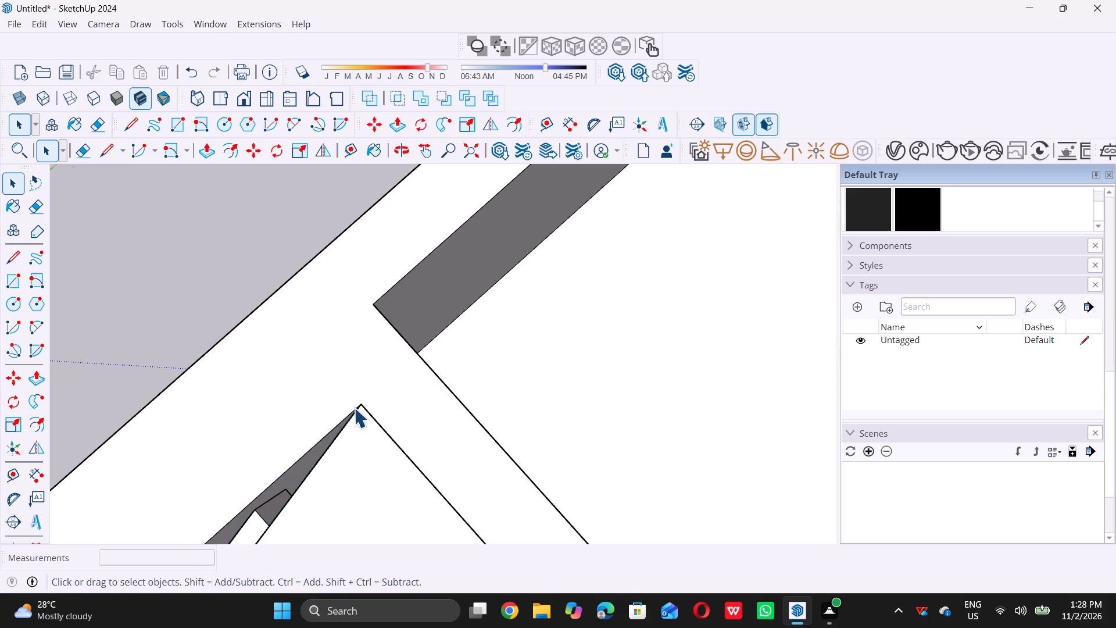
scroll(354, 408, "down", 20)
scroll(354, 408, "down", 10)
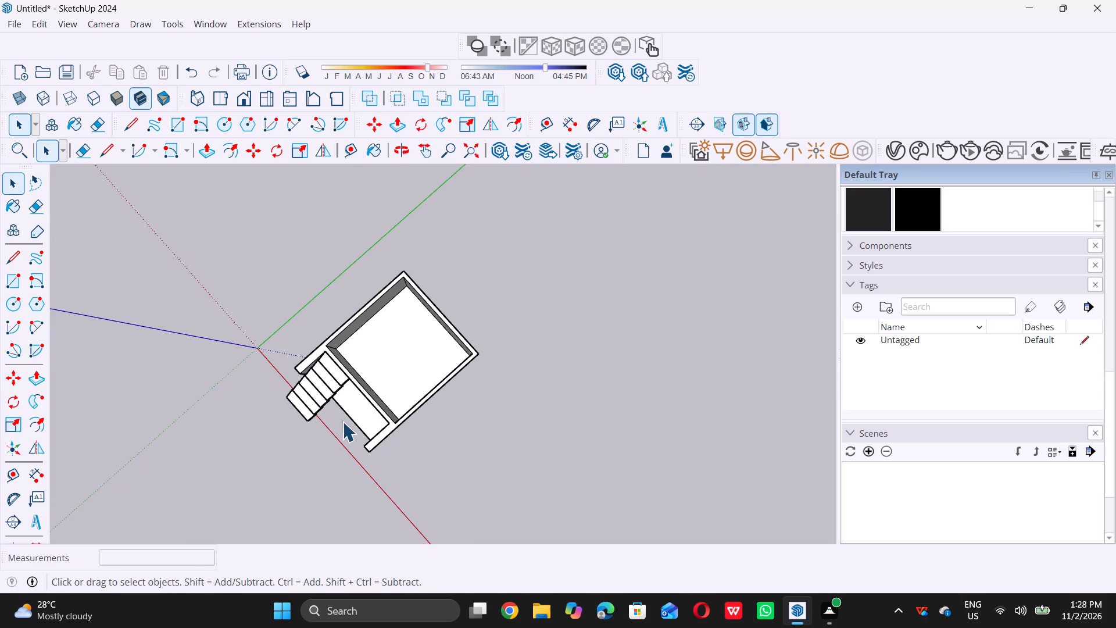
middle_click_drag(336, 427, 324, 272)
scroll(336, 427, "down", 1)
scroll(324, 272, "up", 1)
middle_click(324, 272)
middle_click_drag(338, 433, 339, 339)
middle_click_drag(281, 422, 287, 397)
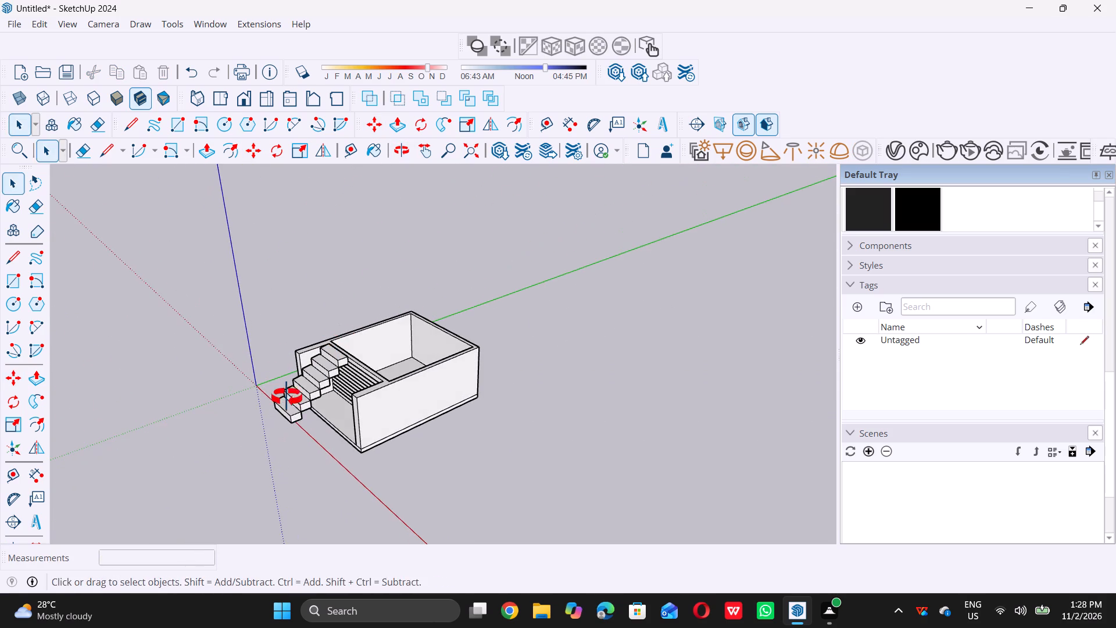
middle_click_drag(287, 397, 290, 380)
scroll(293, 397, "up", 10)
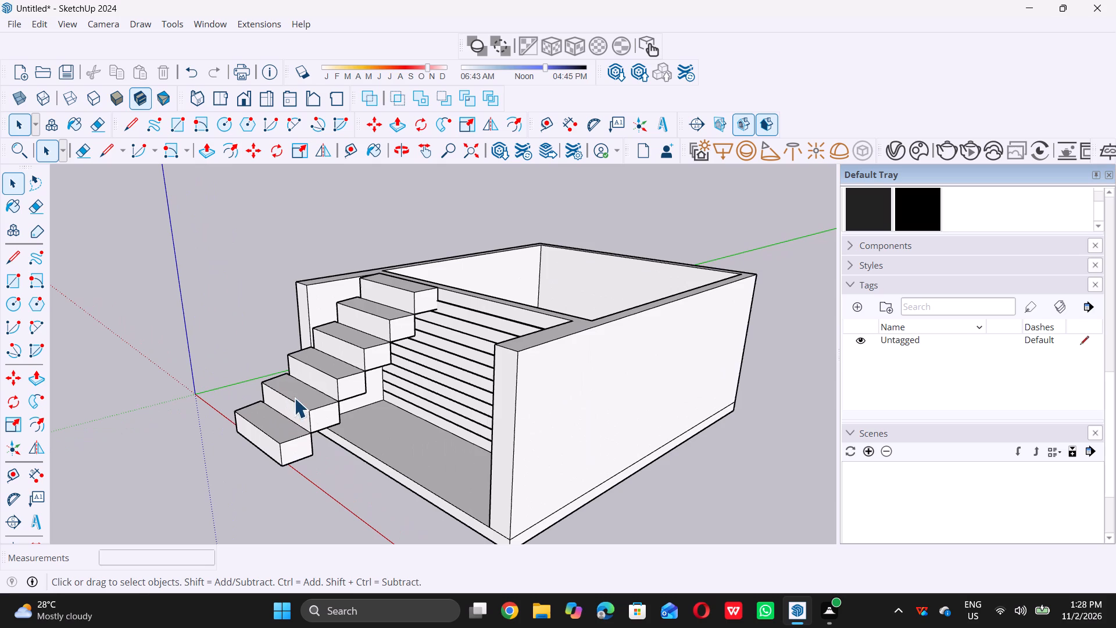
double_click(312, 423)
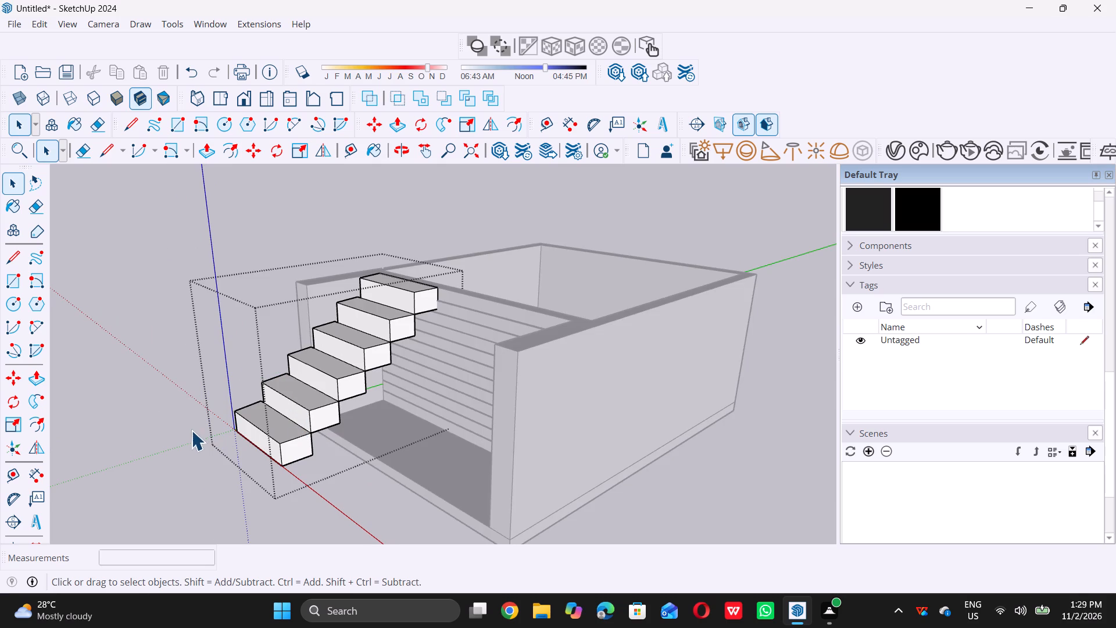
left_click(191, 430)
left_click(282, 436)
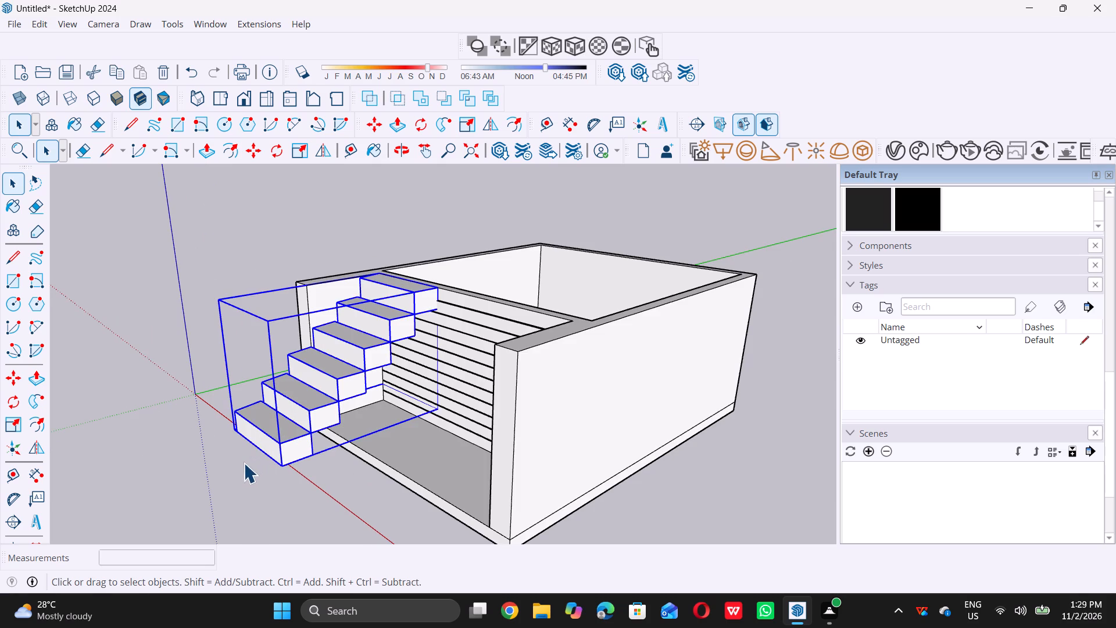
key("s")
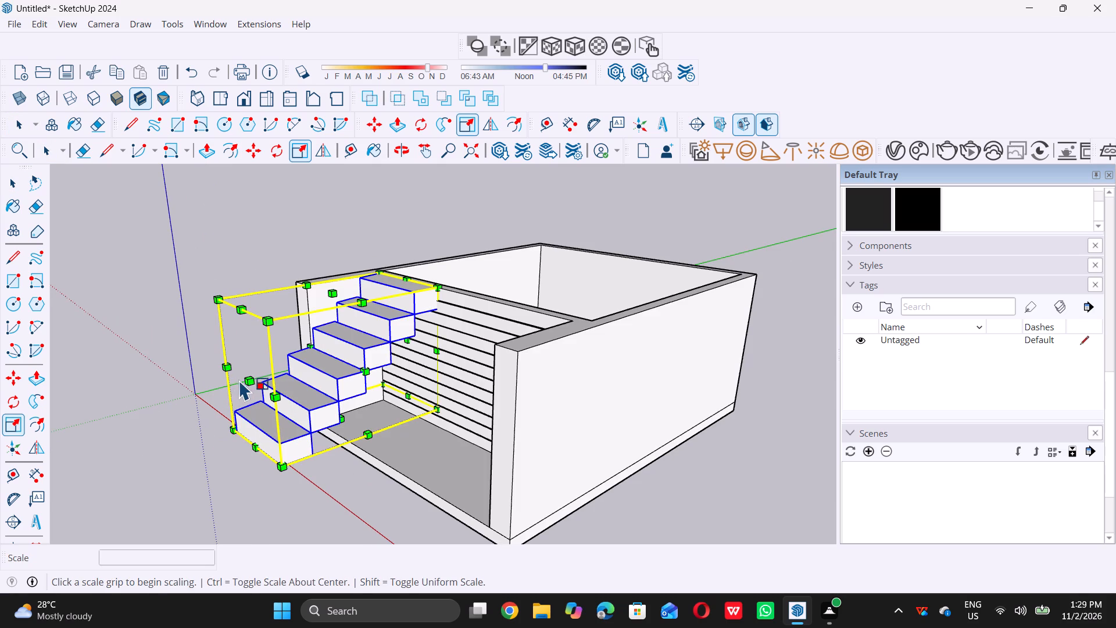
left_click(252, 376)
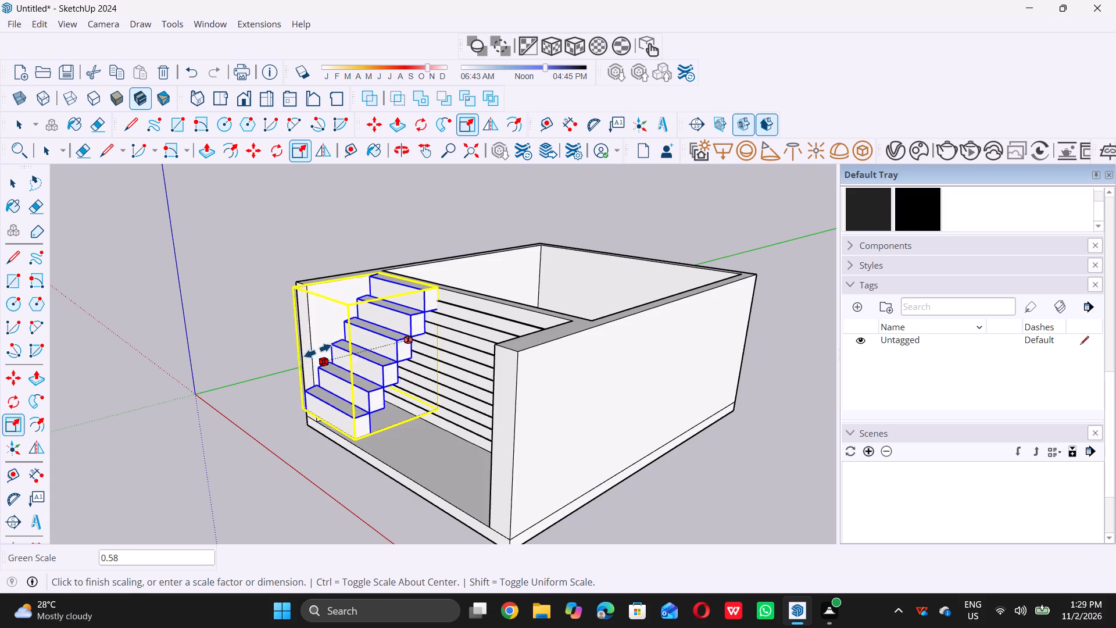
double_click(310, 342)
key("space")
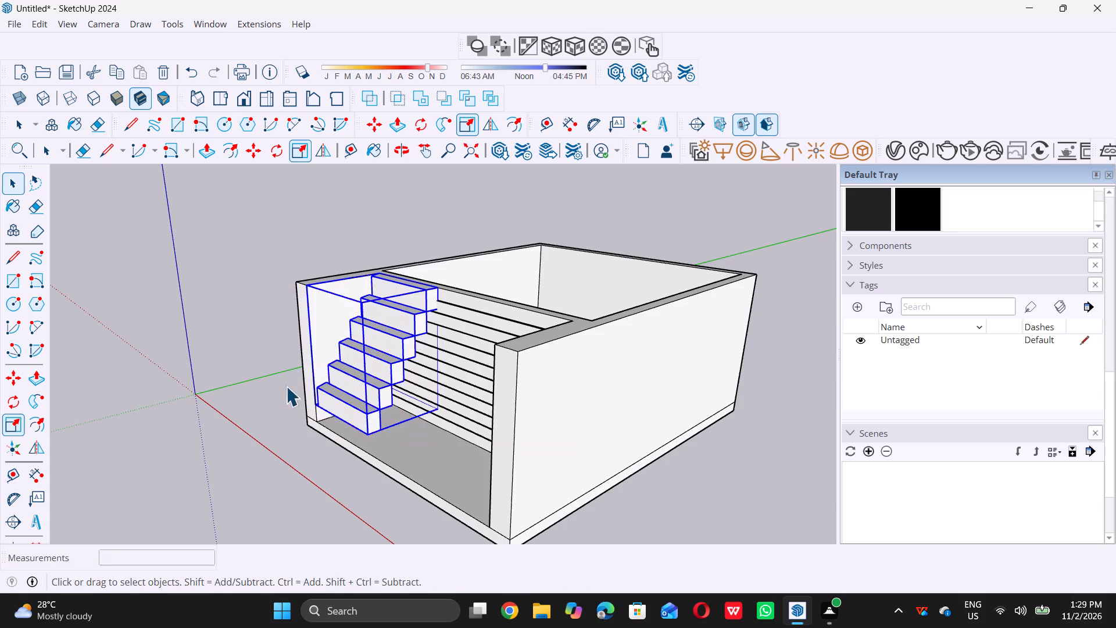
Scale the staircase group downward along the blue axis by about 1.16 so the bottom step meets the porch floor.
scroll(289, 419, "down", 5)
middle_click_drag(297, 474, 323, 416)
scroll(323, 416, "up", 3)
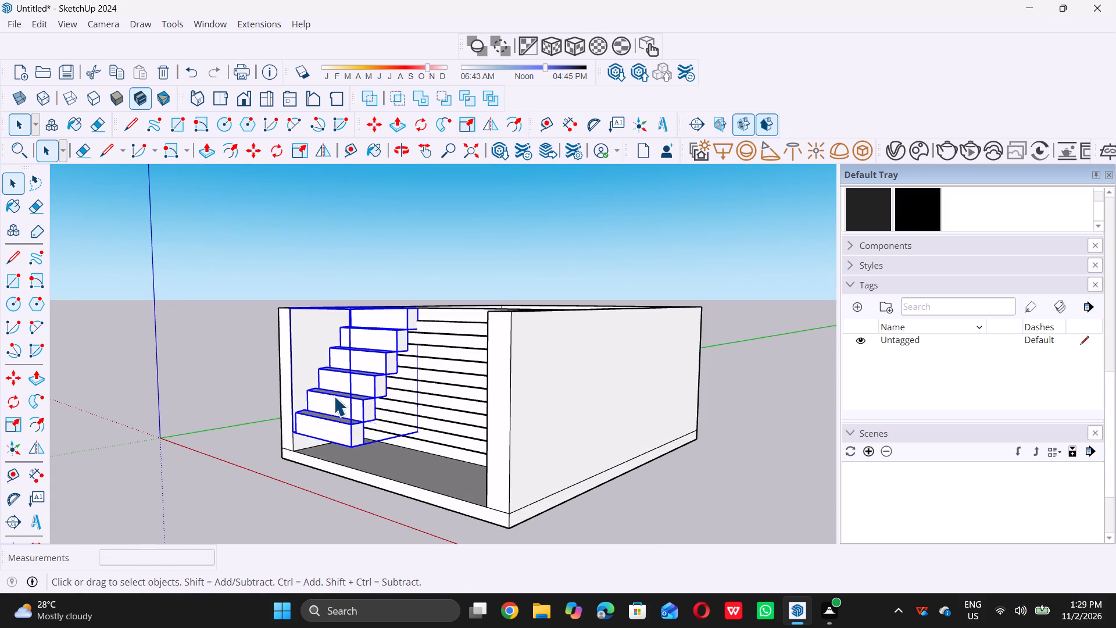
key("s")
middle_click_drag(373, 457, 376, 405)
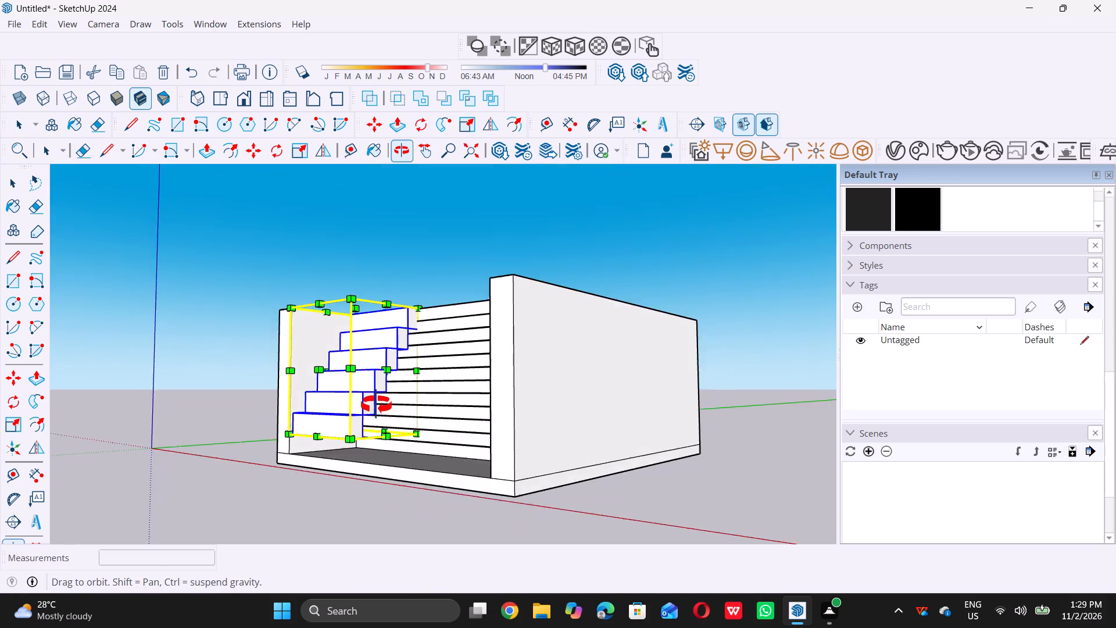
middle_click_drag(376, 405, 373, 386)
scroll(354, 424, "up", 9)
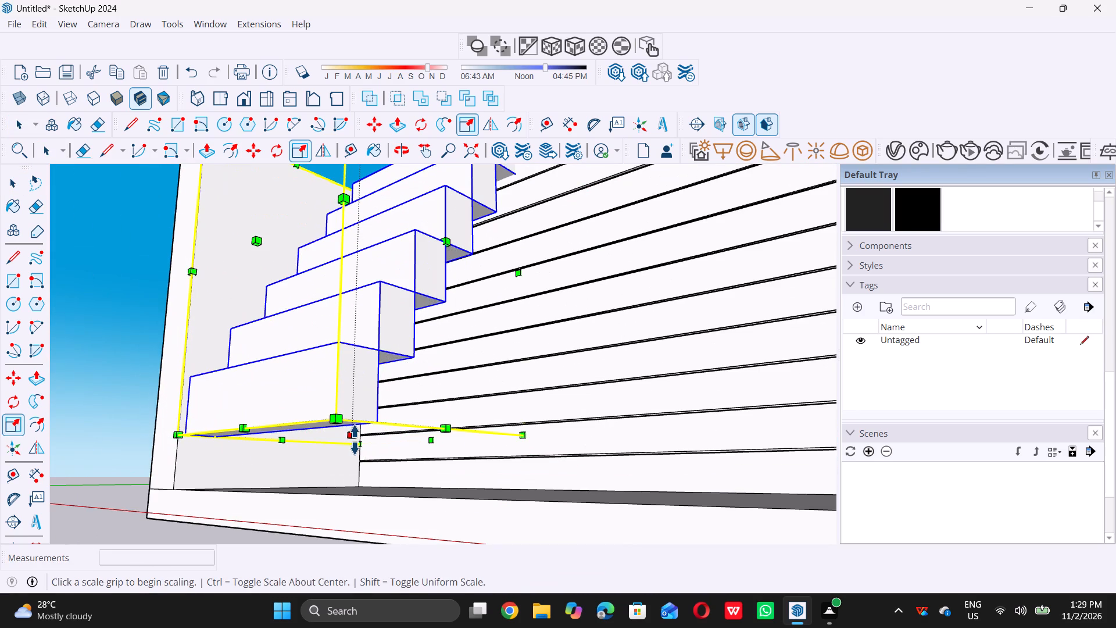
left_click(355, 438)
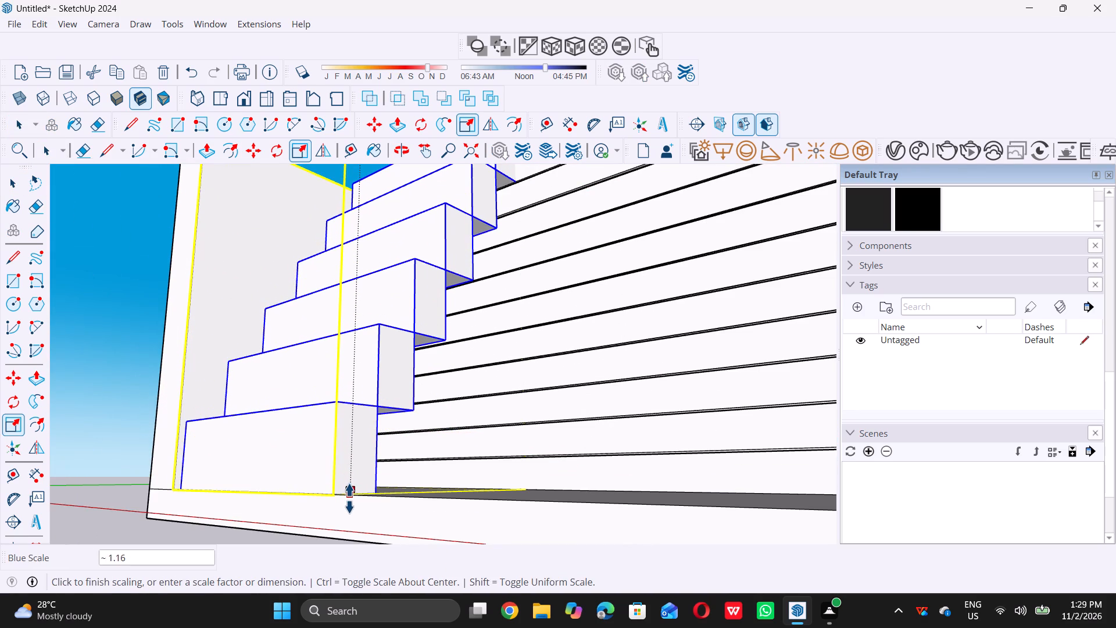
double_click(348, 499)
key("space")
double_click(99, 419)
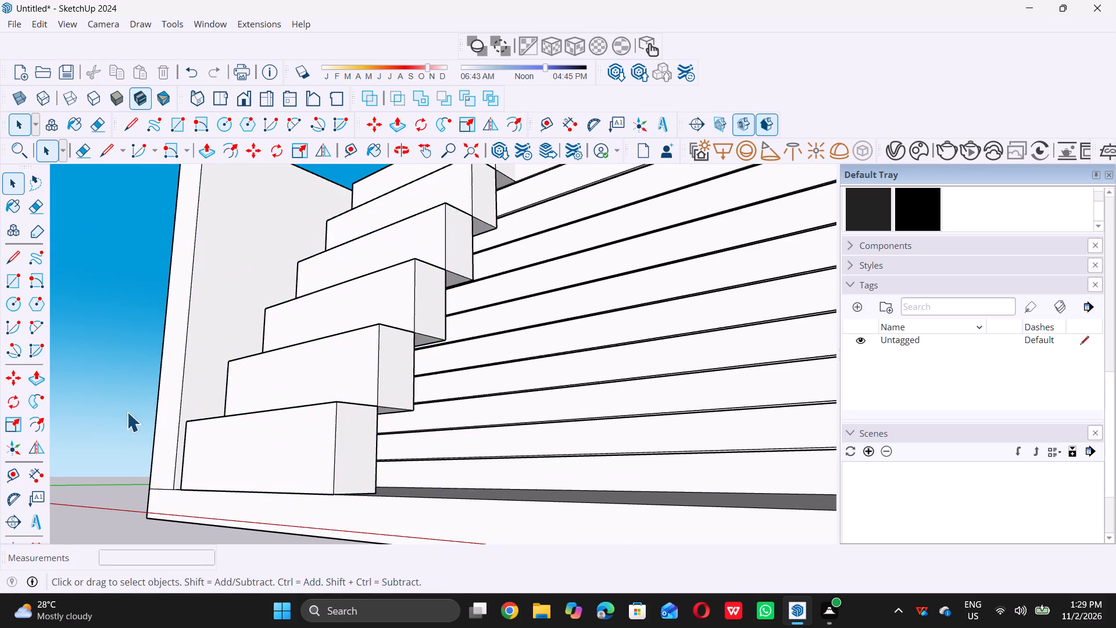
Examine from several angles how the staircase fits against the porch side wall, grooved wall and floor.
scroll(238, 402, "down", 5)
middle_click_drag(335, 384, 353, 549)
scroll(405, 454, "down", 10)
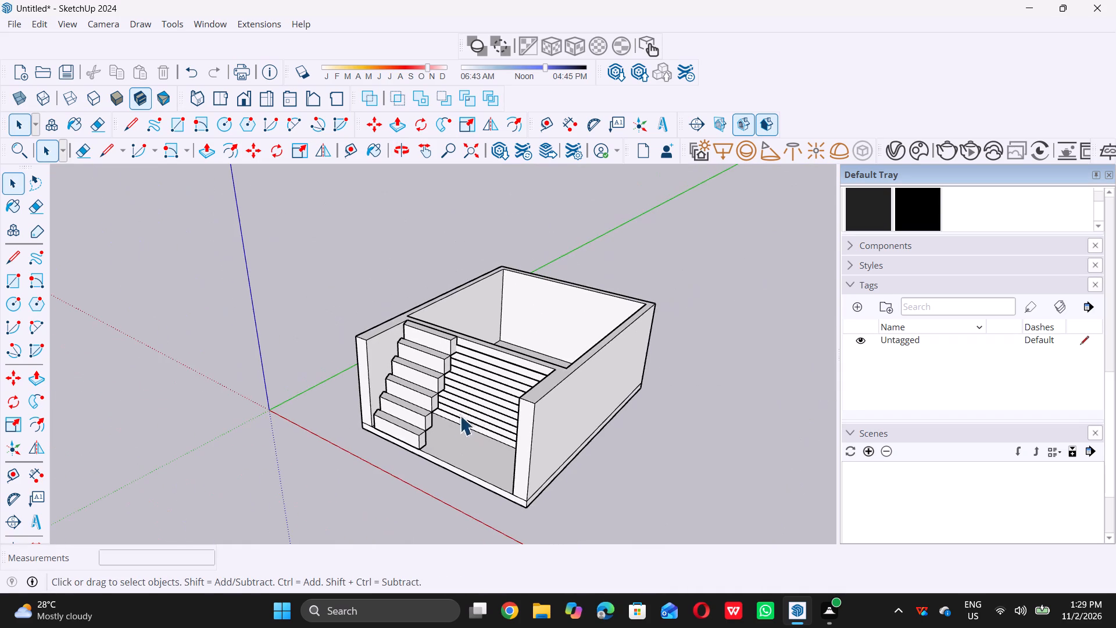
middle_click_drag(390, 430, 533, 388)
scroll(426, 390, "up", 6)
scroll(341, 404, "up", 11)
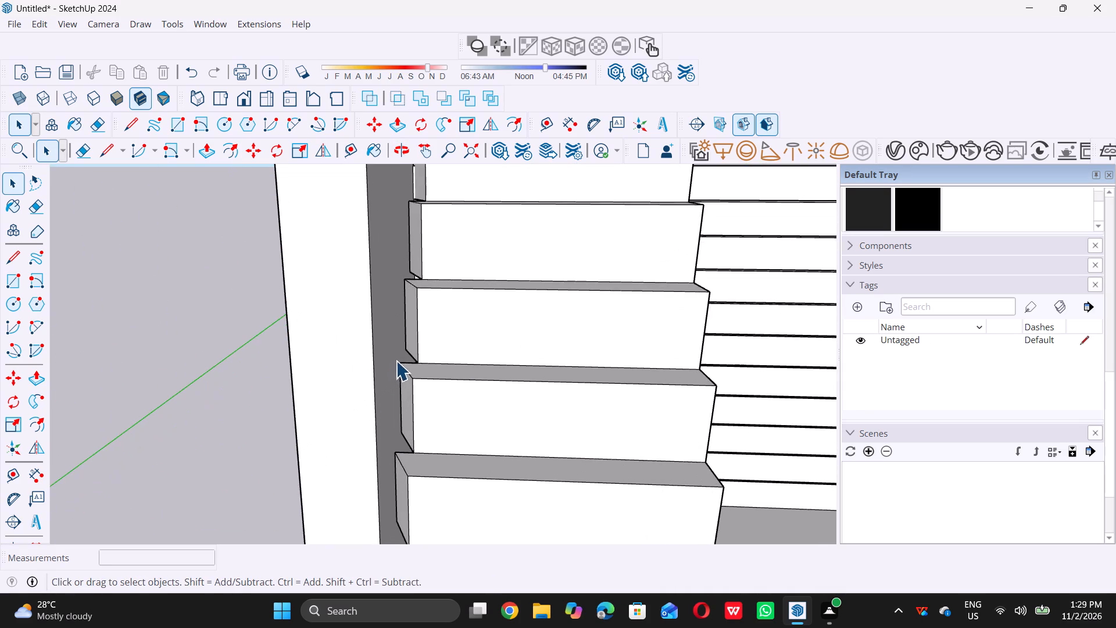
scroll(405, 358, "down", 5)
middle_click_drag(388, 377, 275, 518)
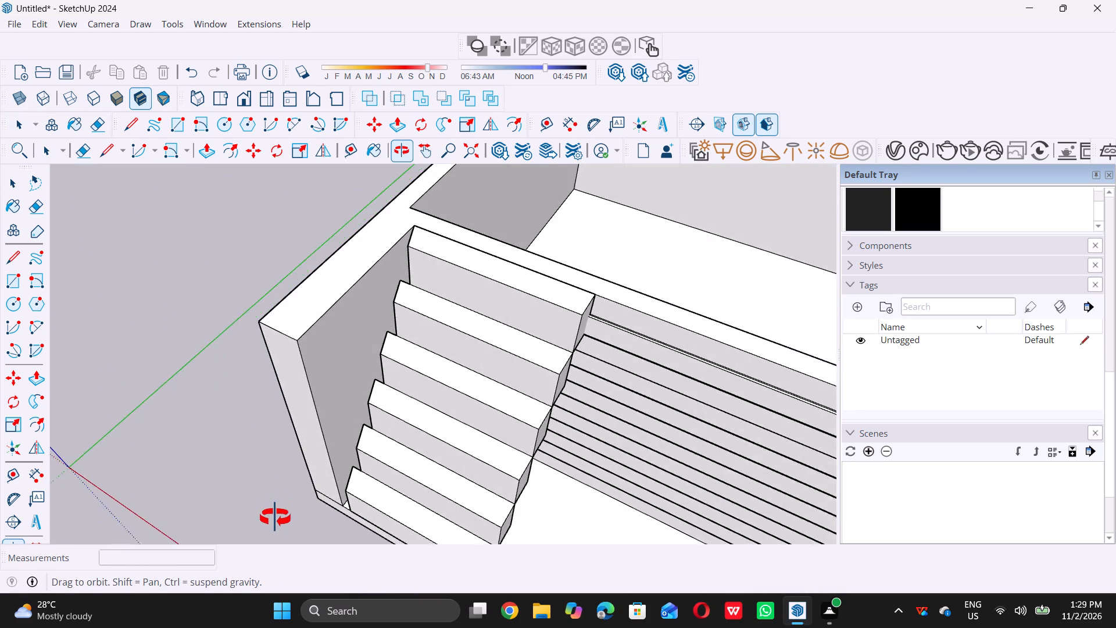
middle_click_drag(275, 518, 105, 370)
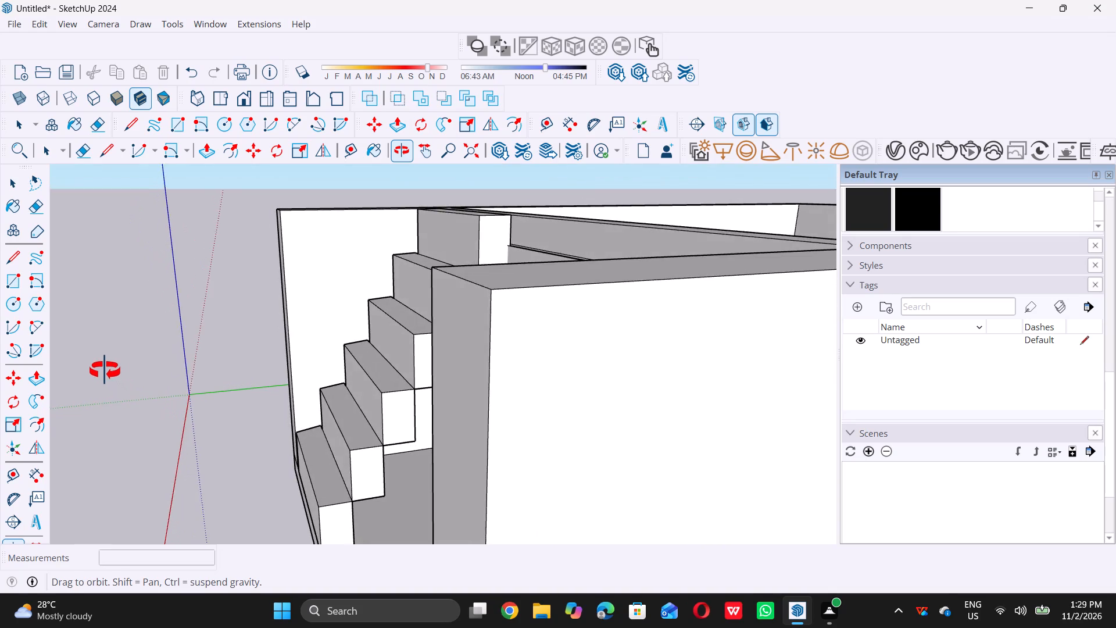
middle_click_drag(105, 370, 152, 358)
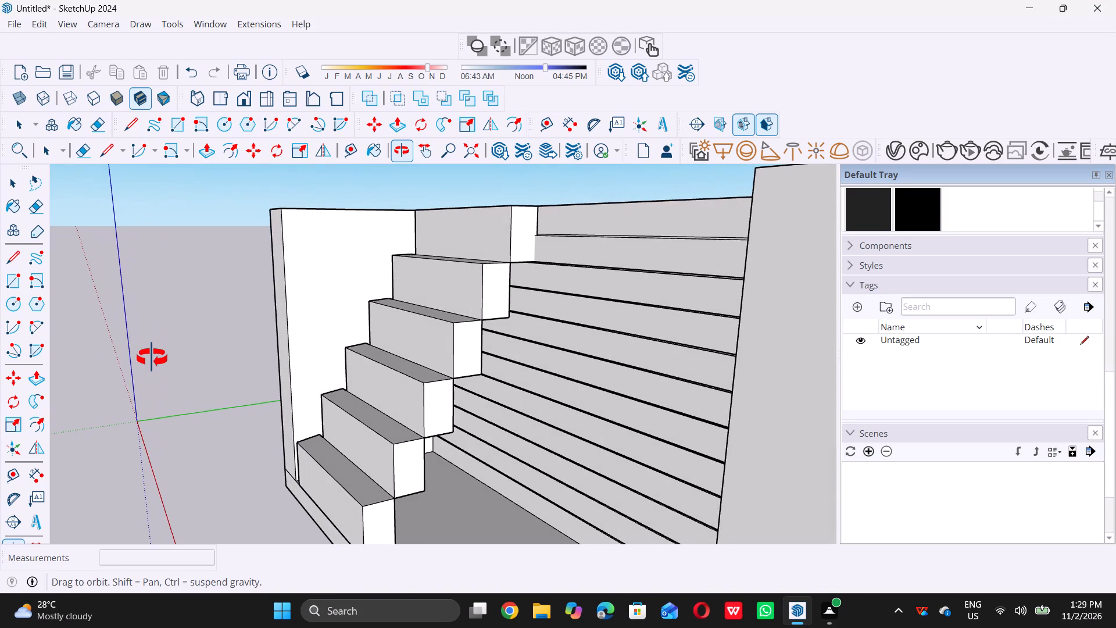
middle_click_drag(152, 358, 165, 337)
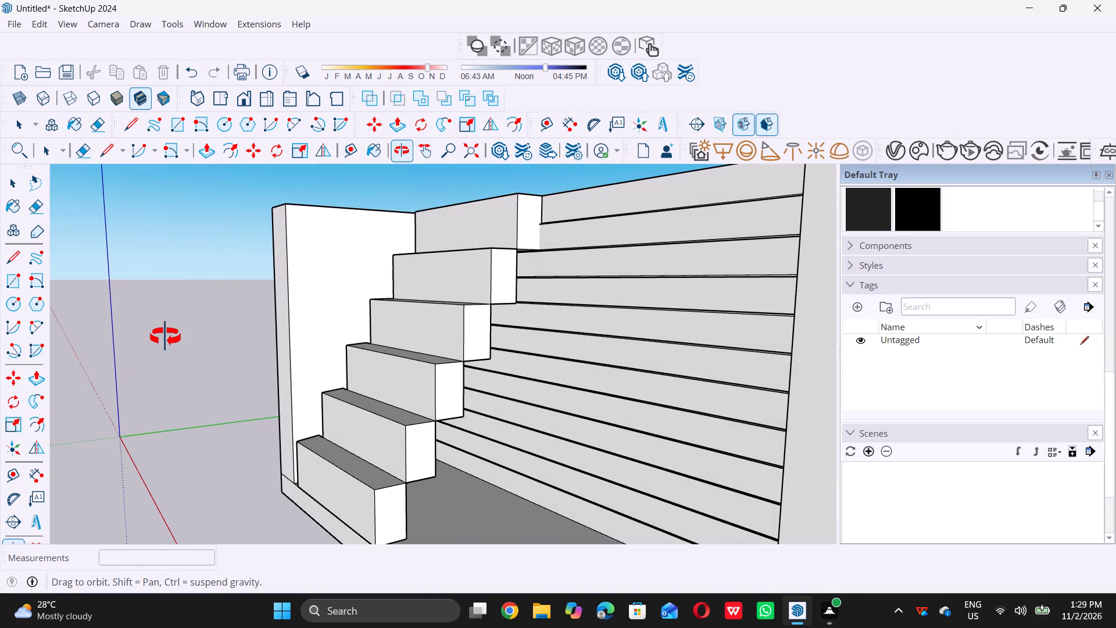
middle_click_drag(165, 337, 96, 324)
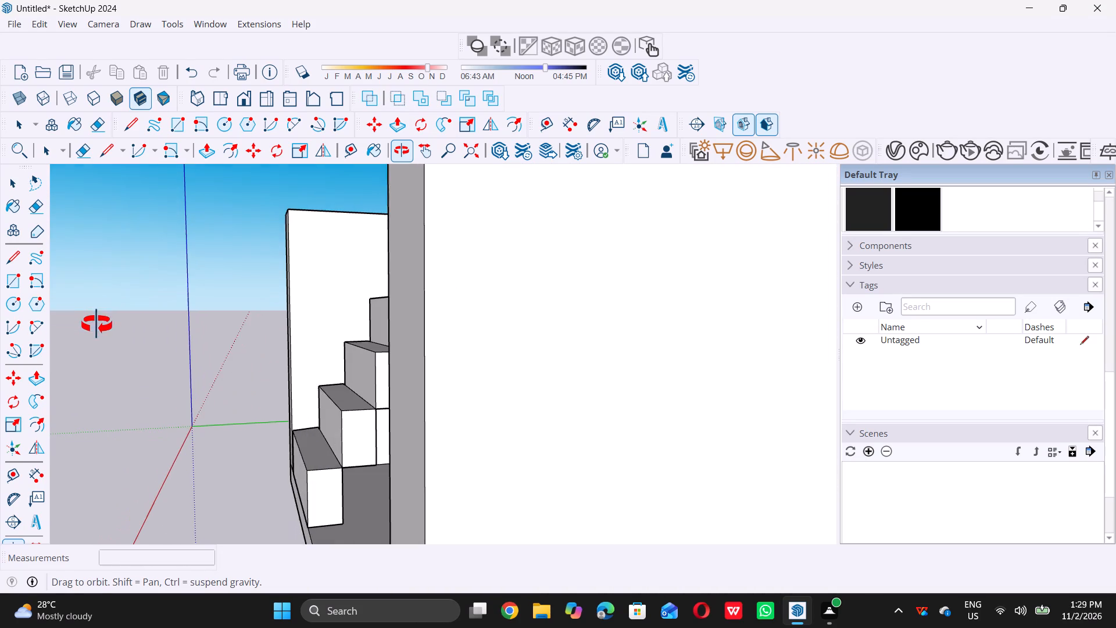
middle_click_drag(96, 324, 97, 326)
scroll(146, 345, "down", 5)
middle_click_drag(201, 381, 277, 414)
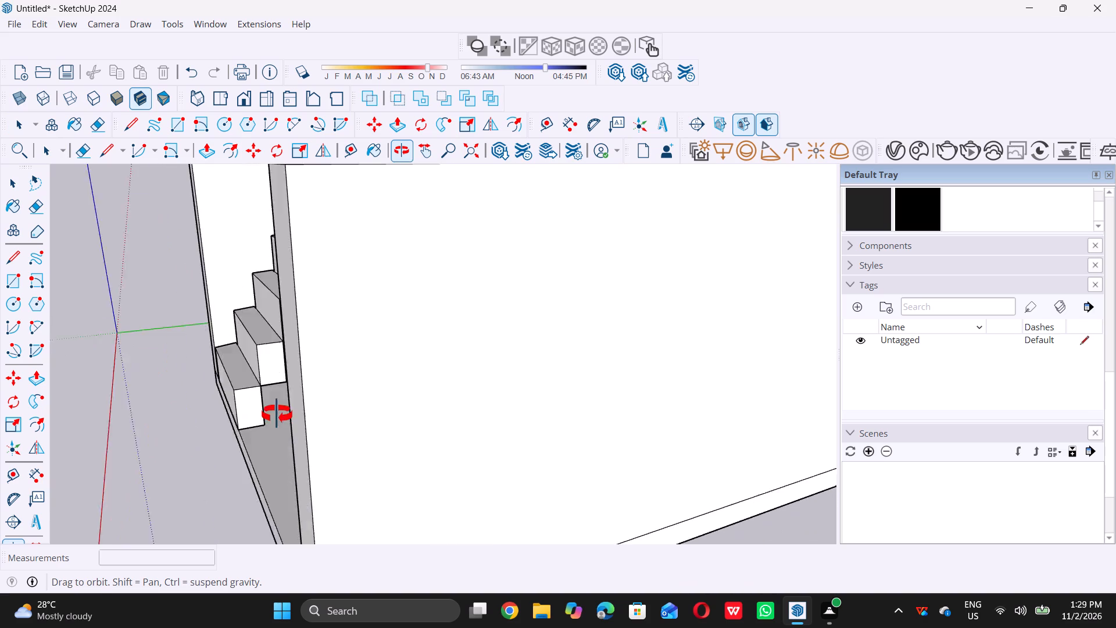
middle_click_drag(277, 414, 291, 405)
scroll(264, 288, "up", 6)
scroll(269, 286, "down", 13)
middle_click_drag(305, 454, 330, 438)
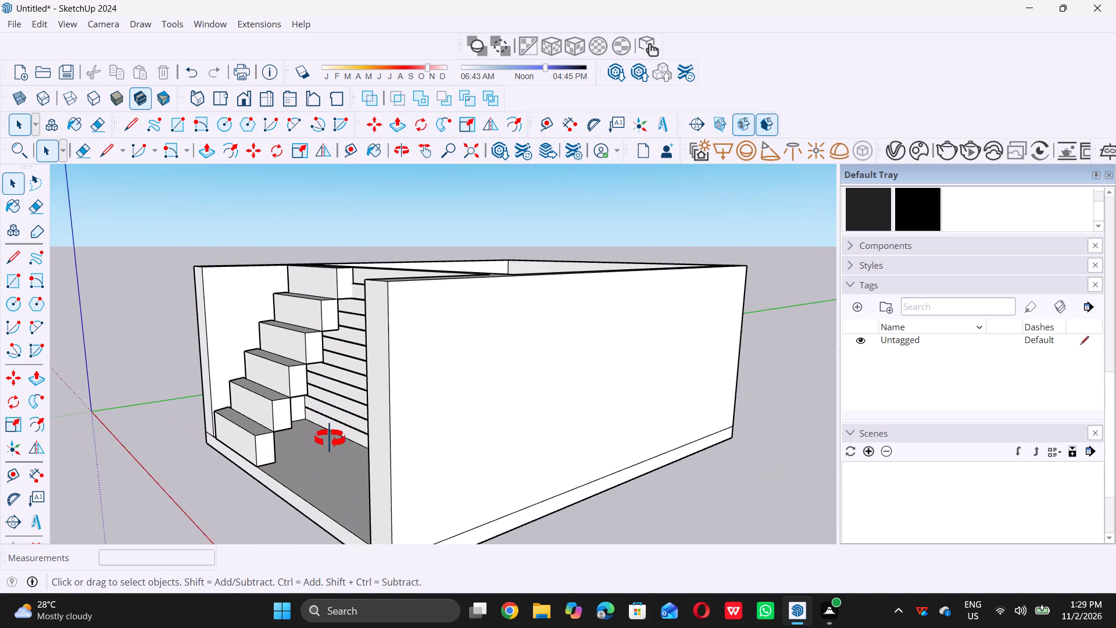
middle_click_drag(330, 438, 594, 515)
scroll(594, 515, "up", 1)
scroll(374, 439, "down", 6)
middle_click_drag(348, 435, 347, 436)
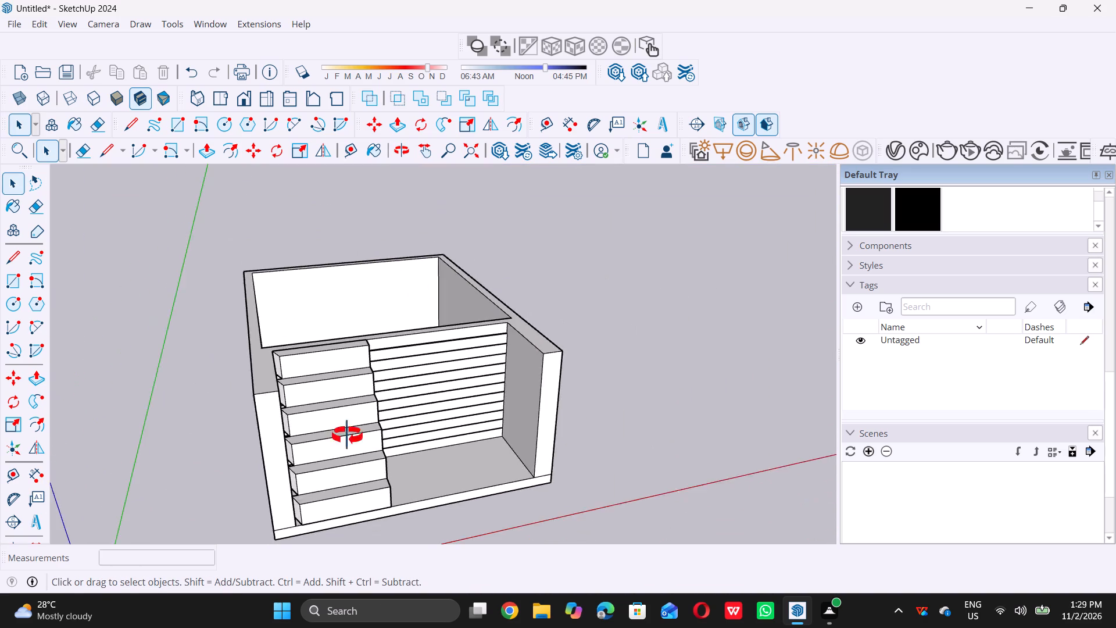
middle_click_drag(347, 436, 278, 475)
scroll(278, 409, "up", 6)
scroll(282, 359, "up", 5)
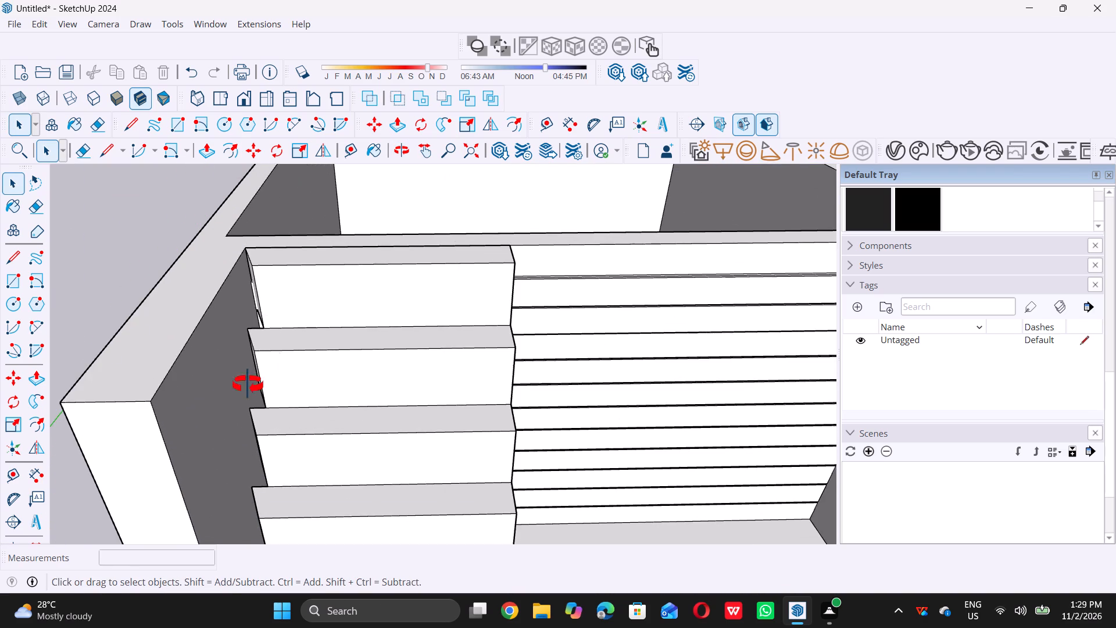
middle_click_drag(251, 380, 196, 471)
scroll(196, 469, "down", 1)
middle_click(195, 471)
scroll(277, 367, "up", 13)
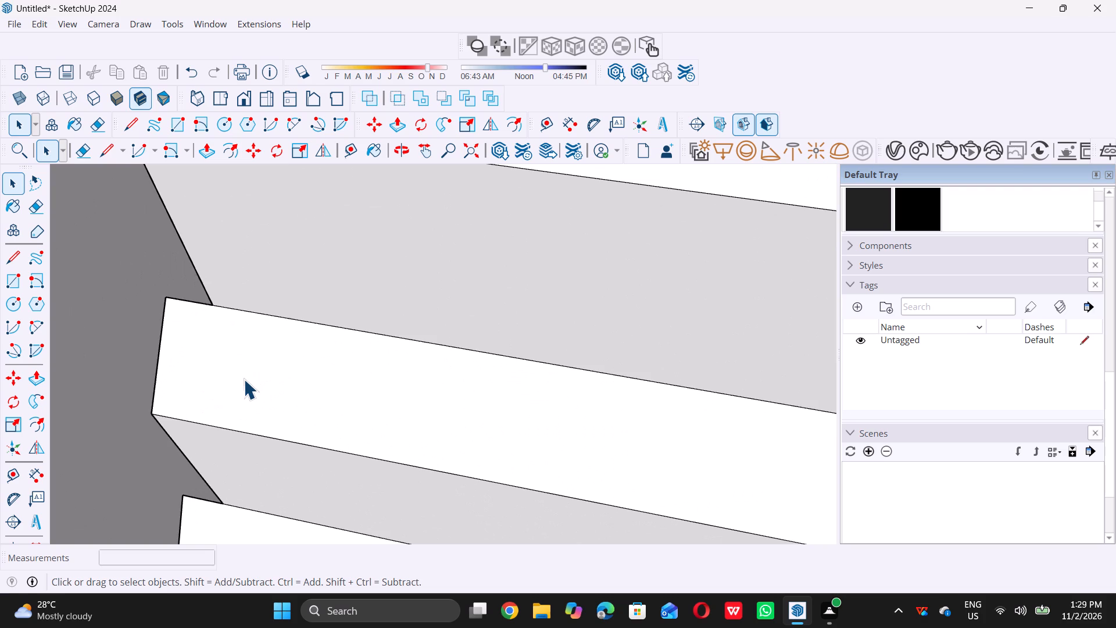
scroll(244, 379, "down", 20)
scroll(244, 379, "down", 6)
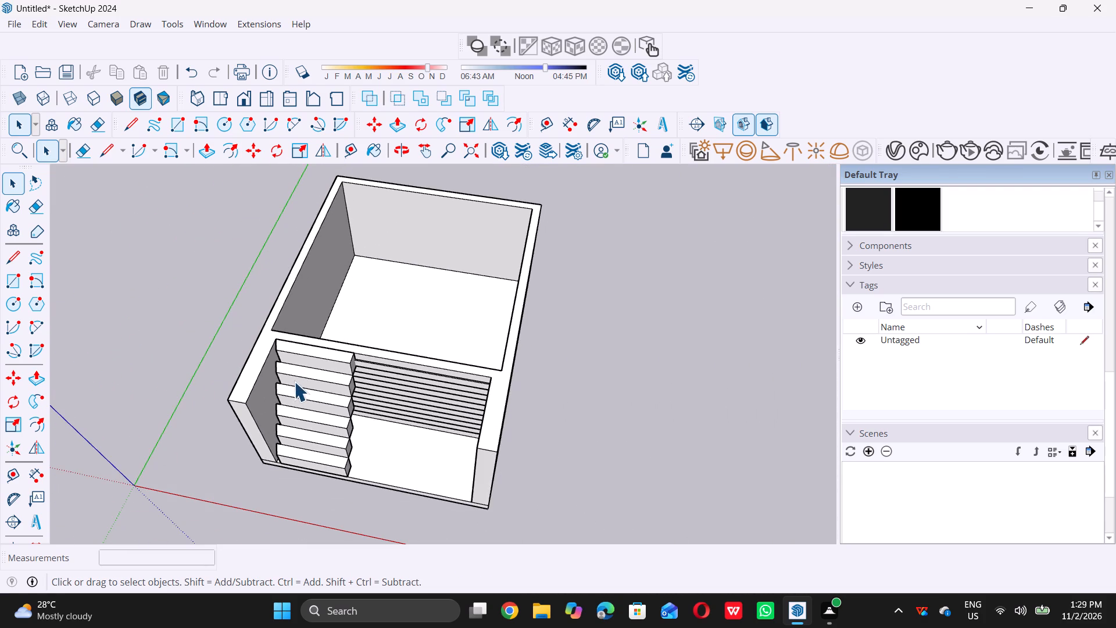
Undo the recent scaling of the staircase group and its moves into the porch.
key("ctrl+z")
key("ctrl+z")
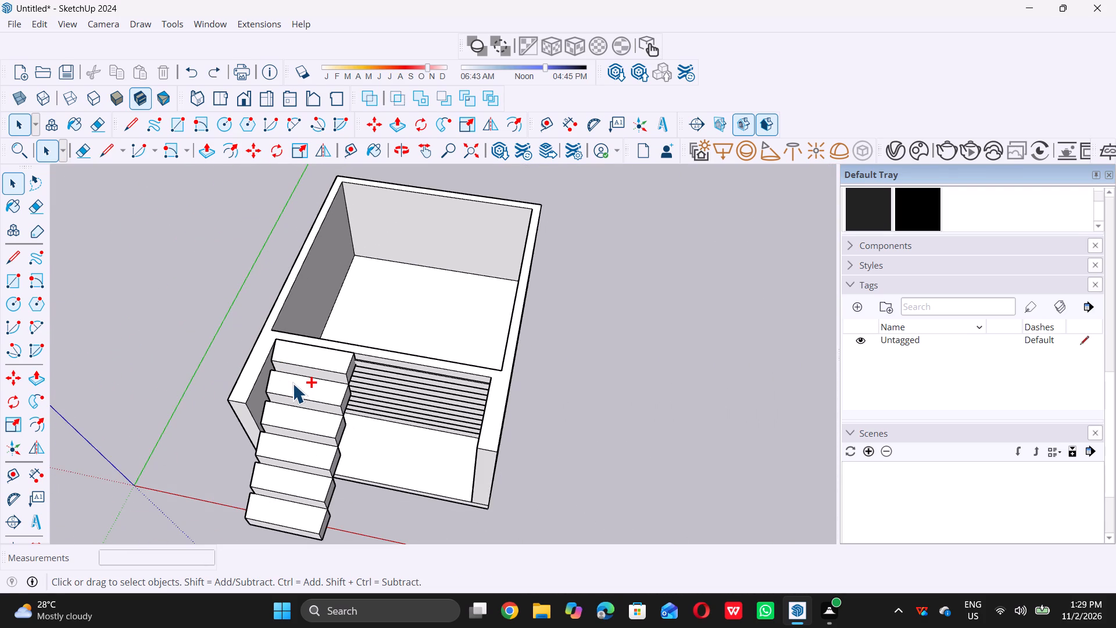
key("ctrl+z")
key("ctrl+z")
key("ctrl+z")
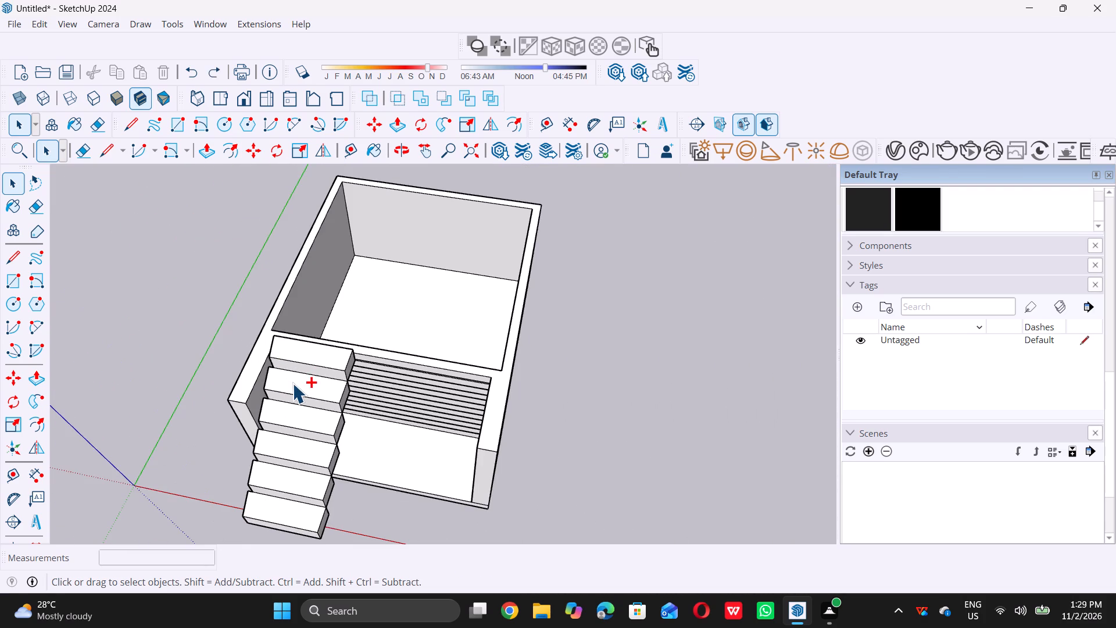
key("ctrl+z")
Examine the porch, its side wall and the staircase group beside the room from several angles.
scroll(428, 421, "down", 5)
middle_click_drag(314, 444, 299, 367)
middle_click(298, 363)
middle_click_drag(326, 441, 293, 366)
middle_click(293, 366)
middle_click_drag(314, 433, 242, 404)
scroll(312, 388, "up", 6)
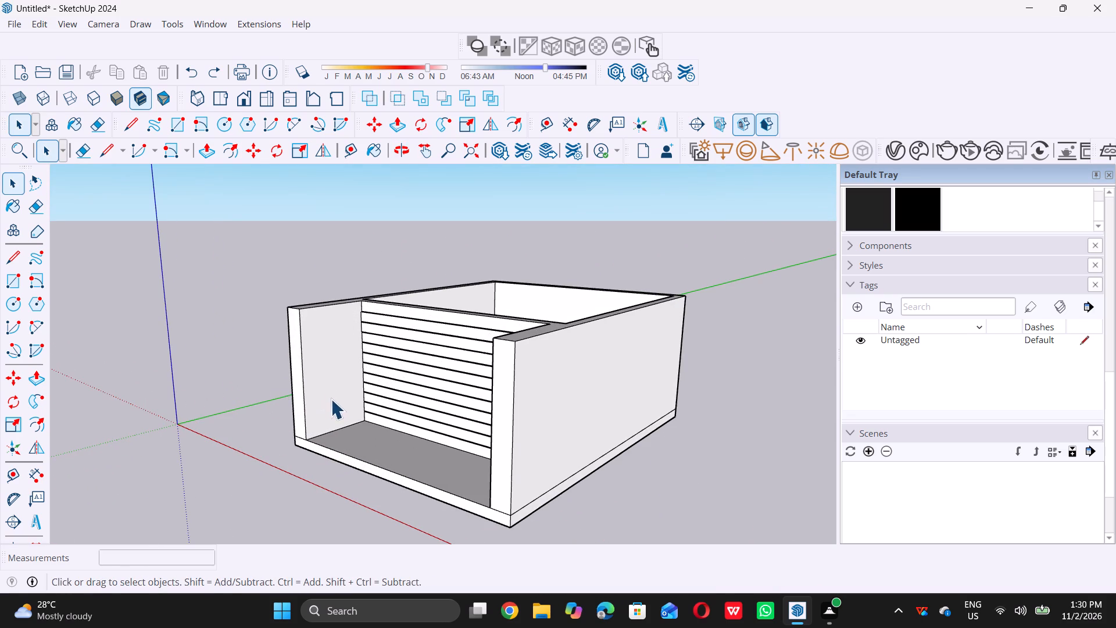
middle_click_drag(331, 399, 269, 395)
middle_click(269, 395)
middle_click_drag(282, 403, 285, 405)
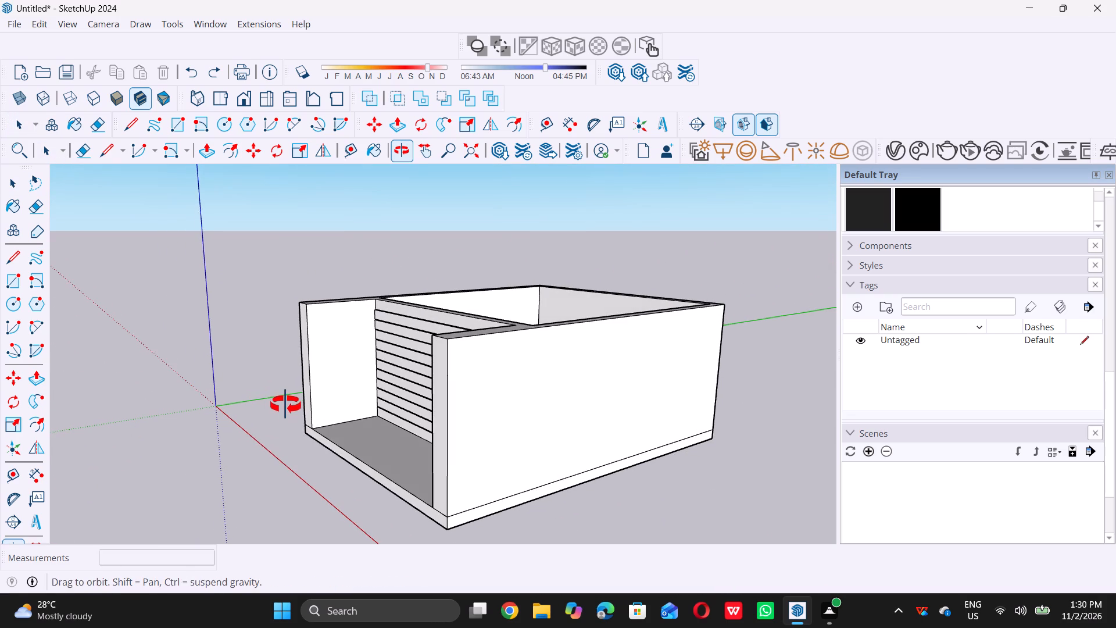
middle_click_drag(285, 405, 289, 406)
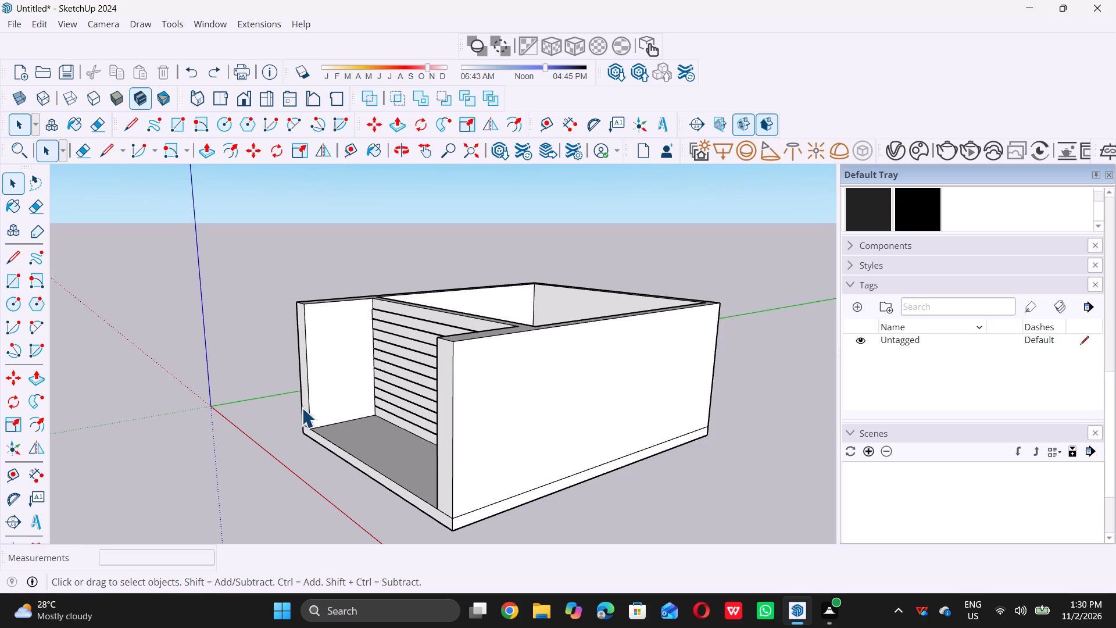
scroll(287, 397, "down", 10)
middle_click_drag(296, 411, 321, 411)
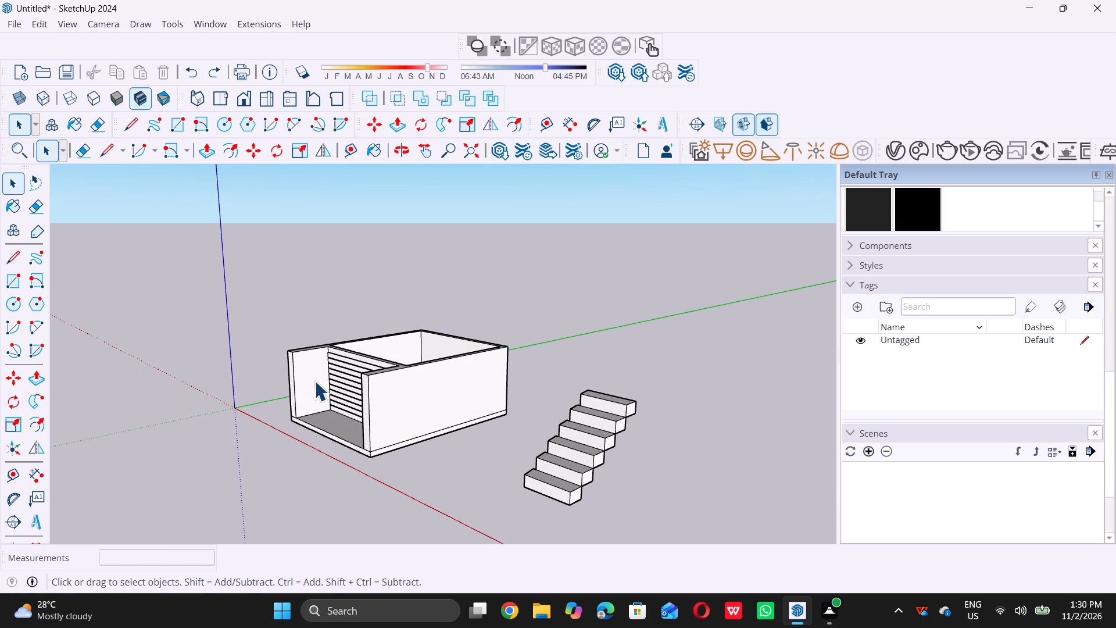
Scale the staircase group down along the green axis by about 0.67 to shorten its depth.
left_click(560, 451)
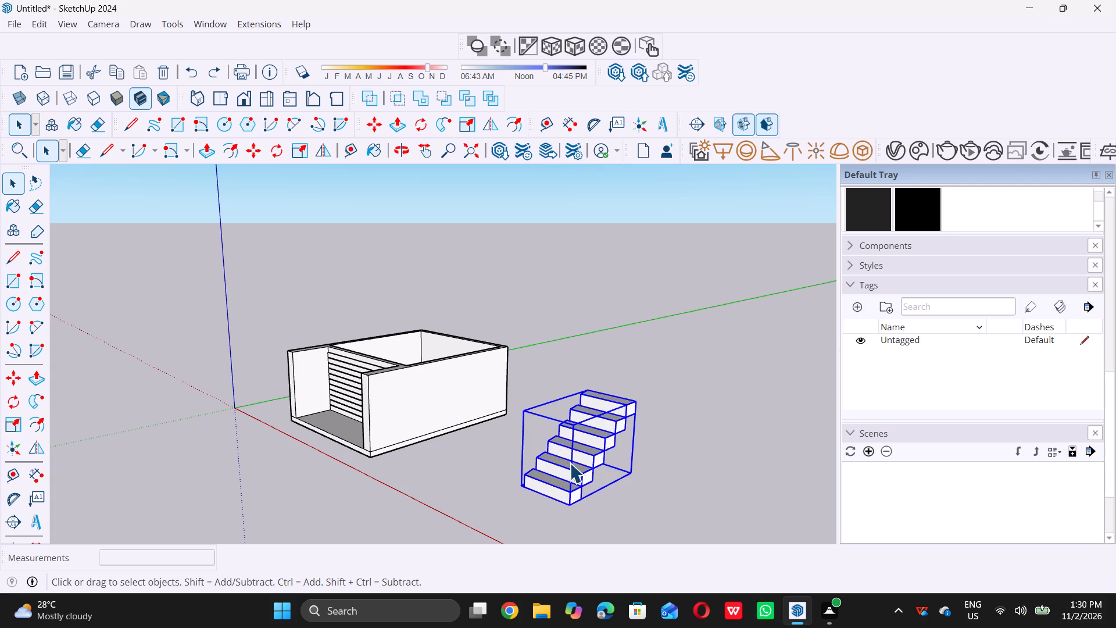
key("s")
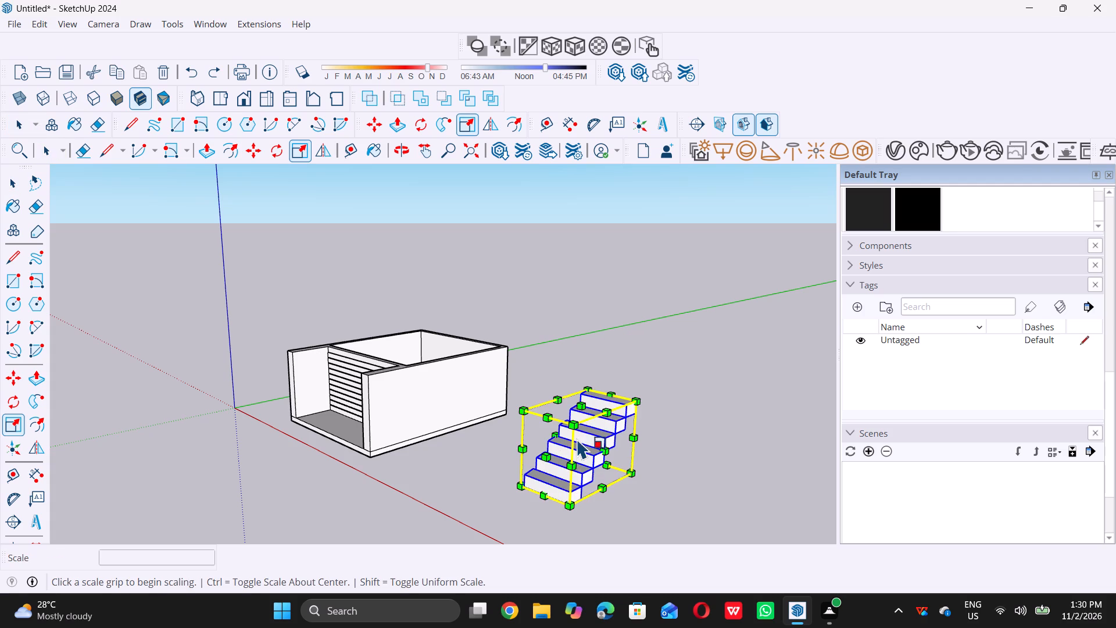
triple_click(581, 404)
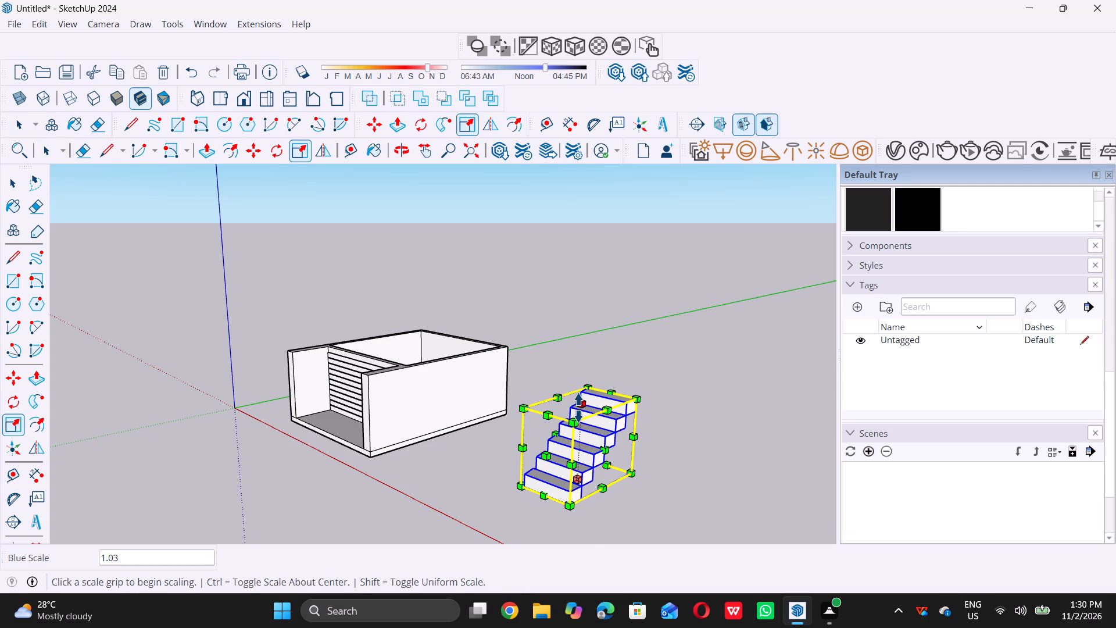
triple_click(548, 459)
double_click(542, 459)
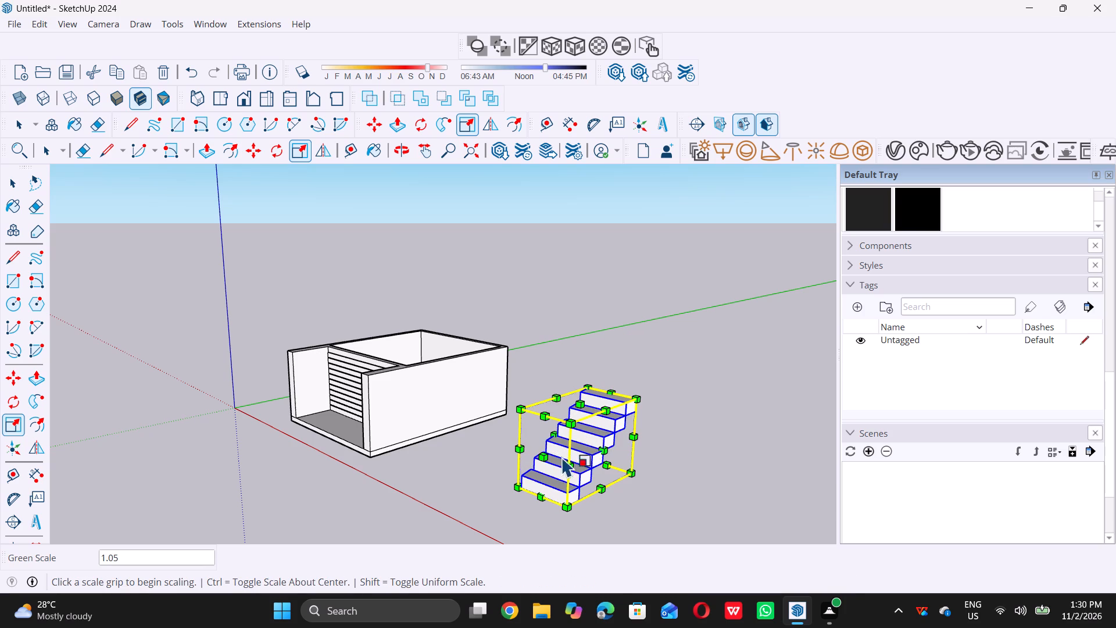
double_click(545, 455)
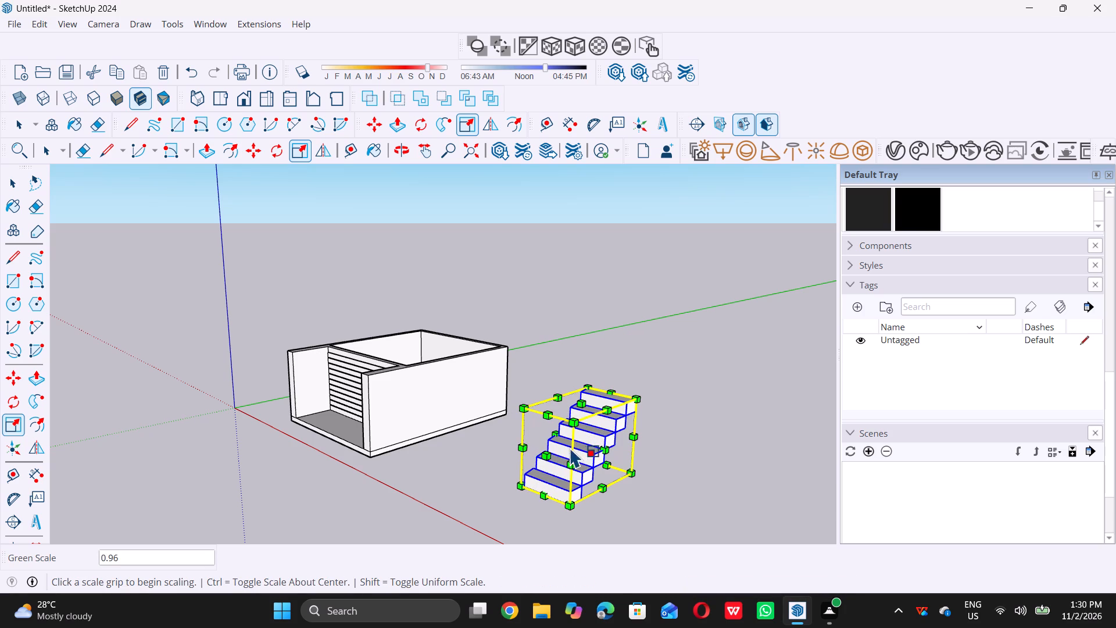
triple_click(542, 456)
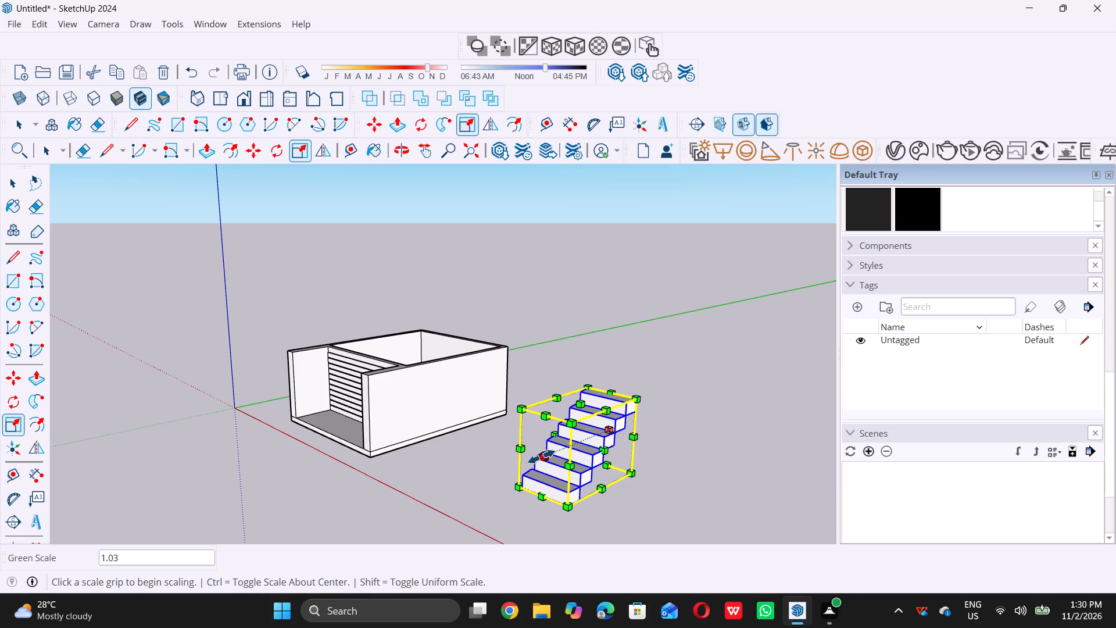
double_click(541, 456)
left_click_drag(541, 456, 549, 456)
scroll(546, 457, "up", 3)
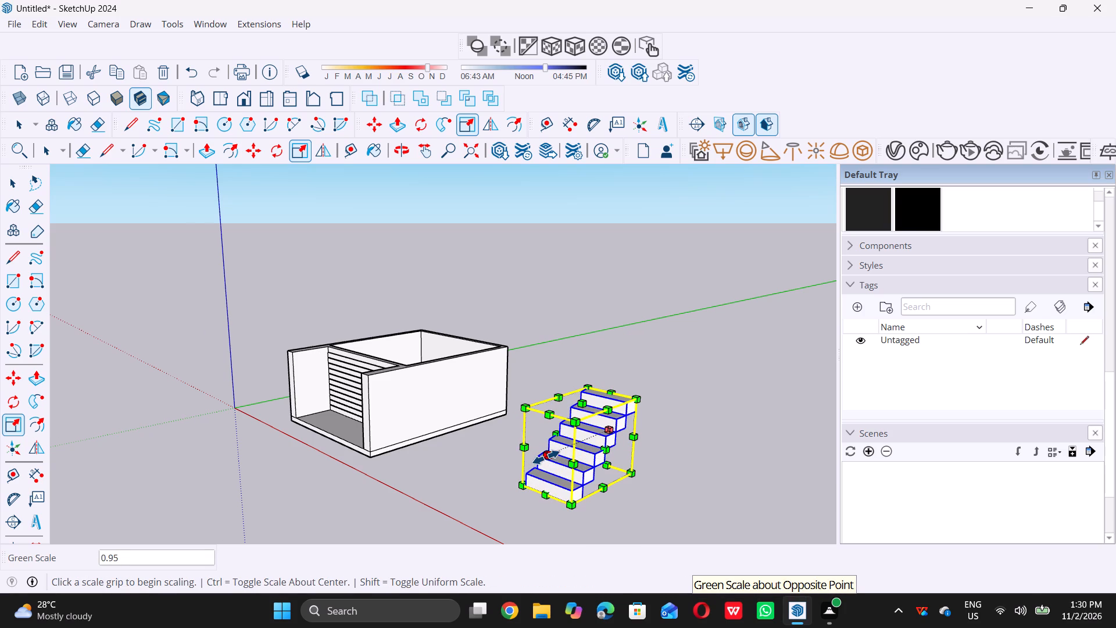
scroll(546, 457, "up", 2)
double_click(551, 454)
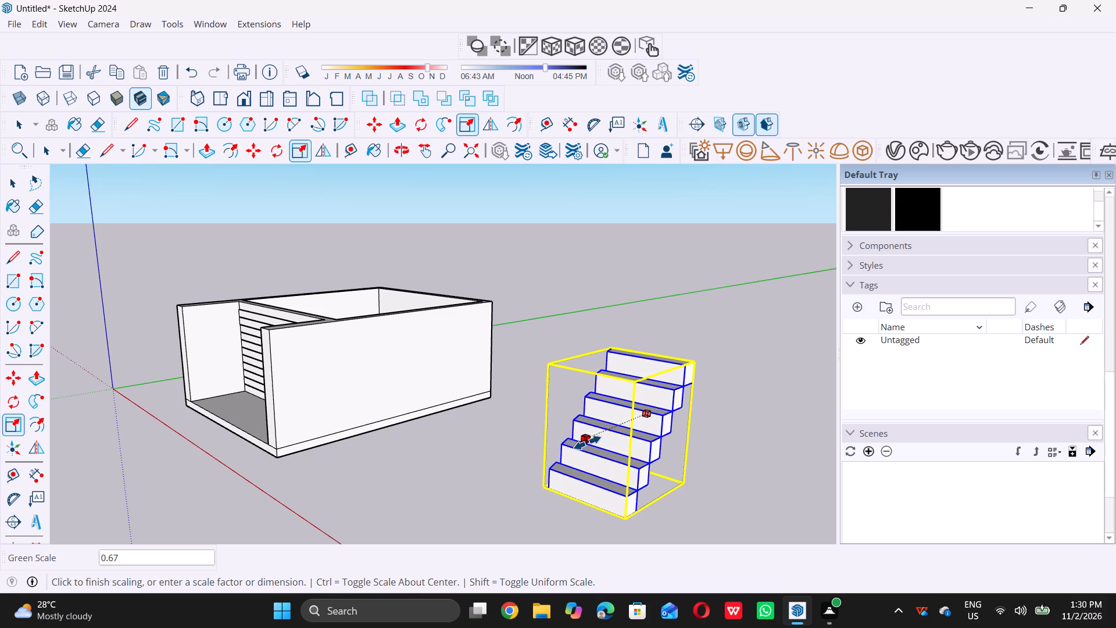
double_click(587, 443)
key("space")
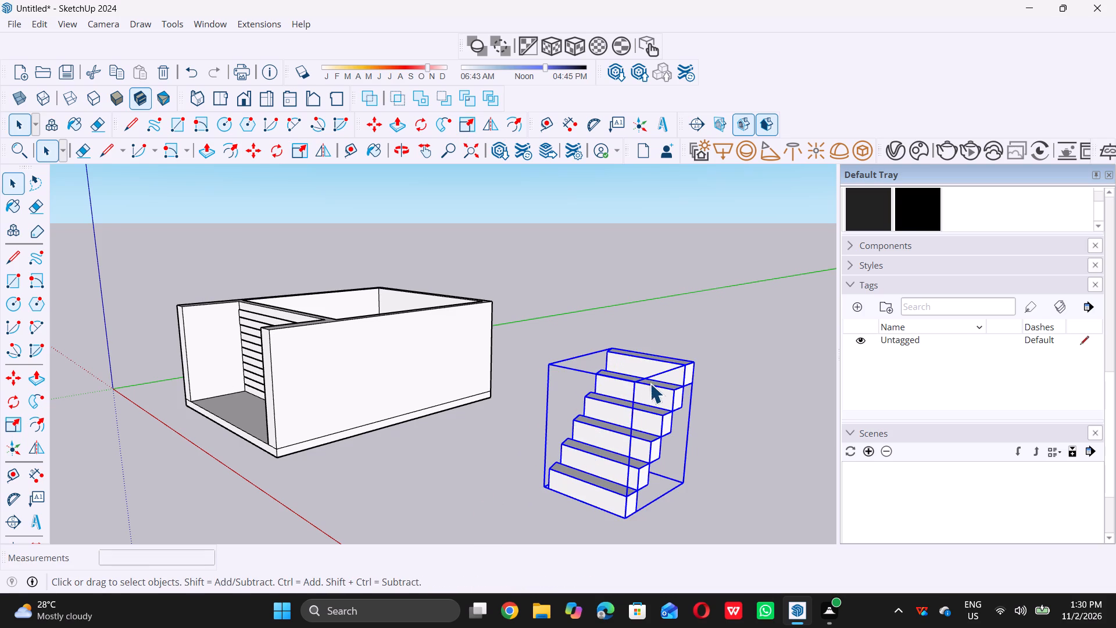
Move the staircase group by its top back corner to the inner top corner between the porch side wall and the grooved wall.
middle_click_drag(639, 397, 618, 476)
scroll(544, 422, "down", 12)
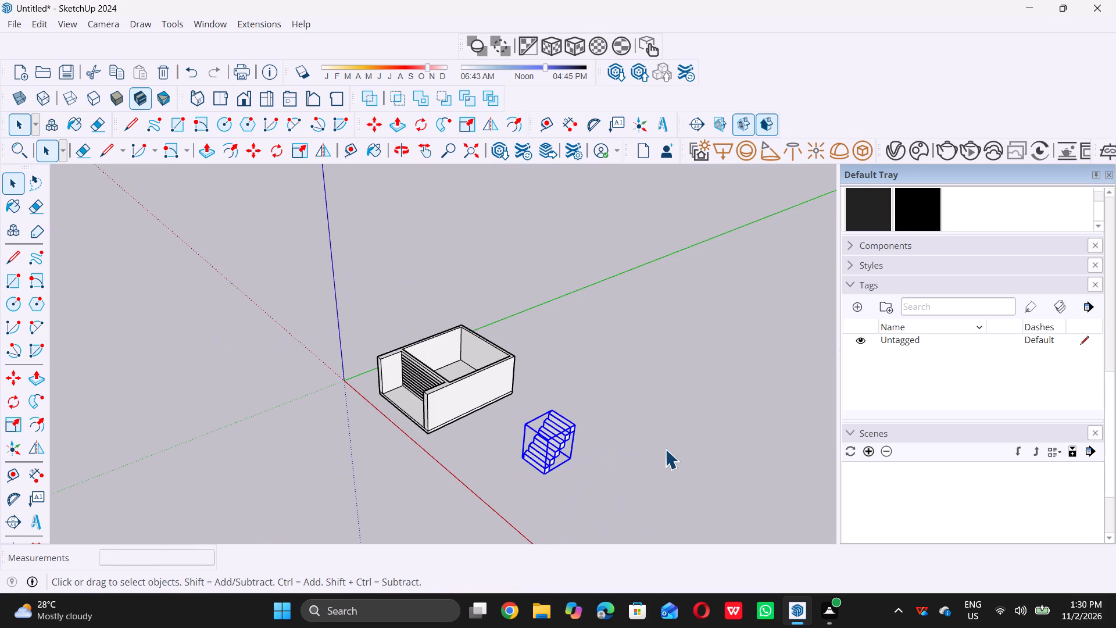
left_click(666, 448)
scroll(553, 456, "up", 6)
scroll(588, 415, "up", 10)
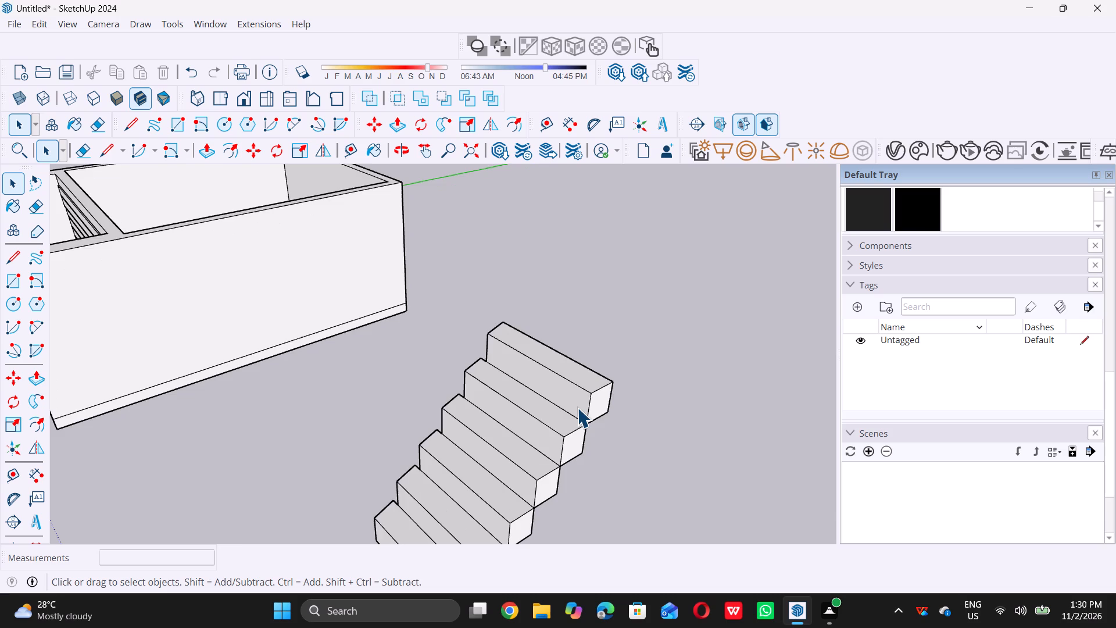
scroll(577, 408, "down", 12)
left_click(545, 443)
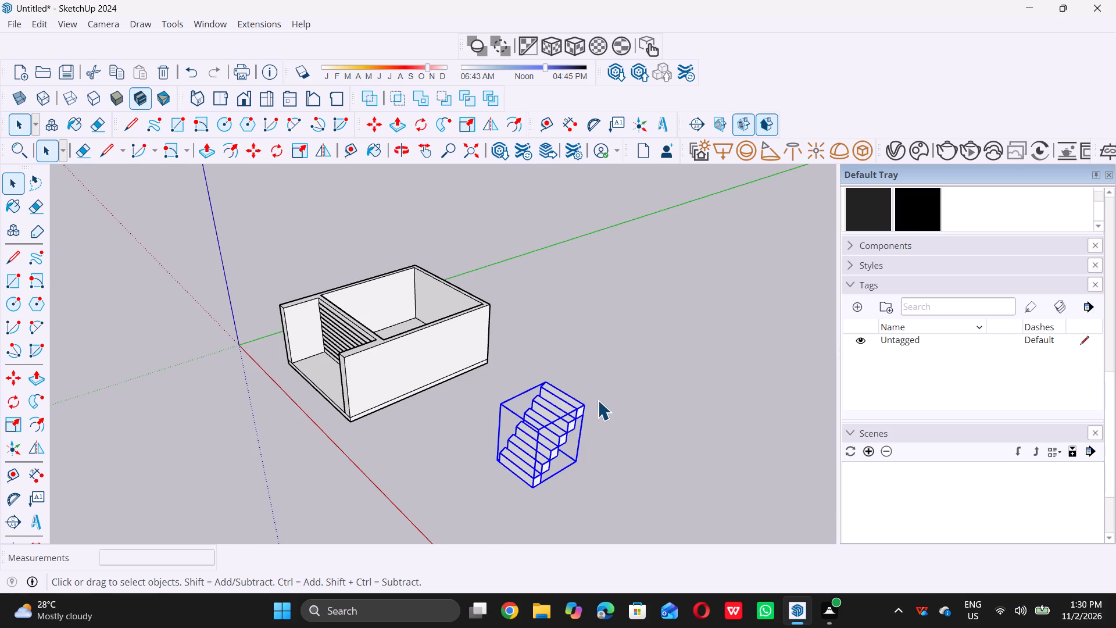
key("m")
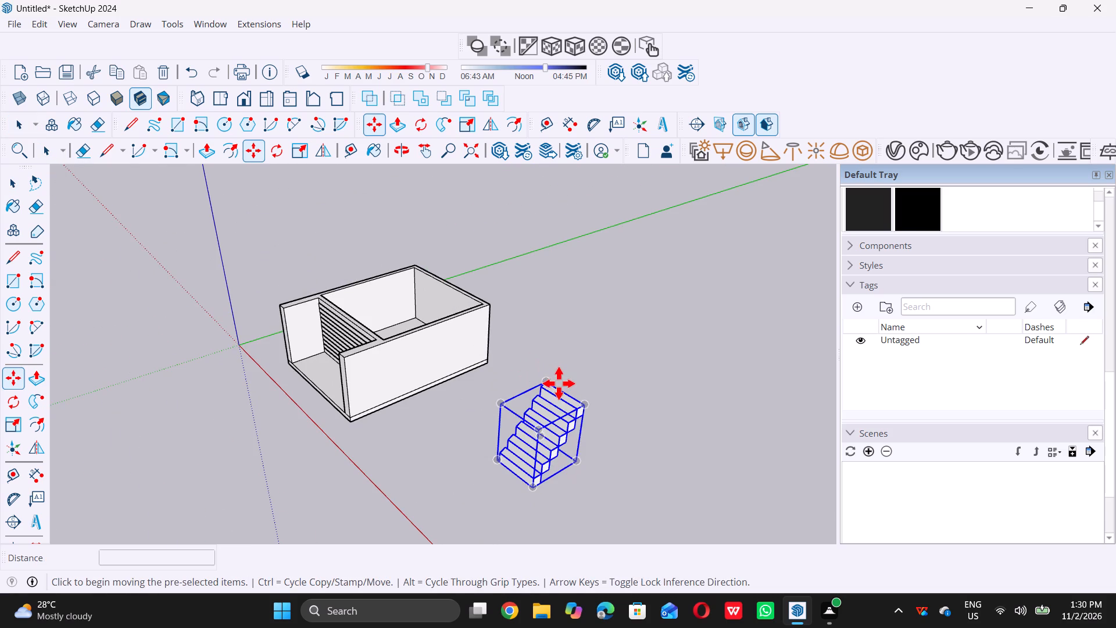
left_click(548, 376)
scroll(548, 377, "down", 6)
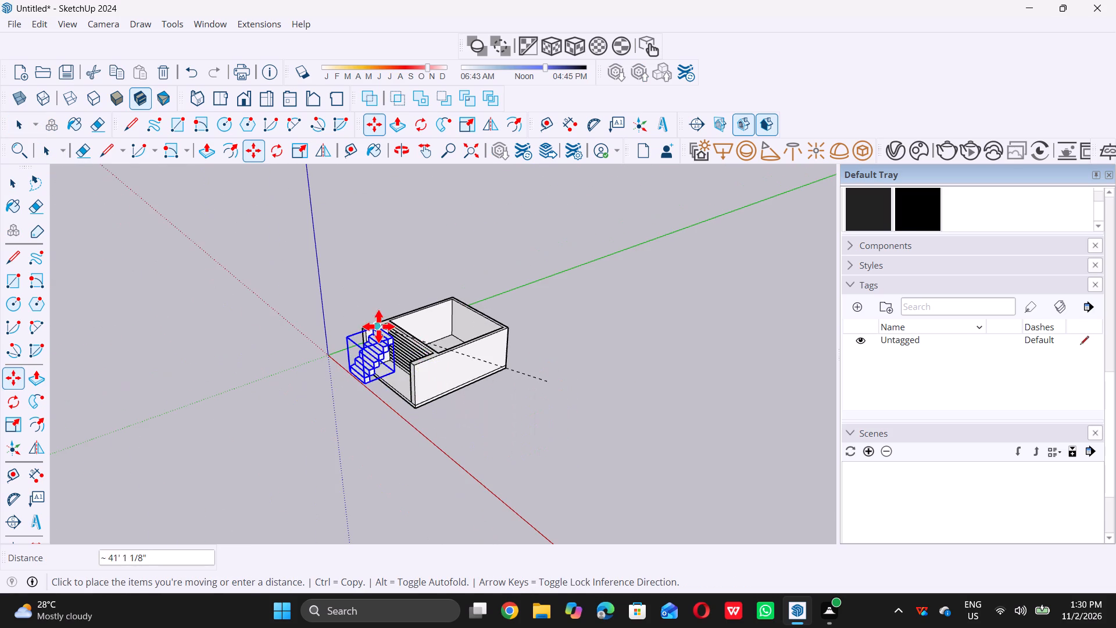
scroll(378, 326, "up", 10)
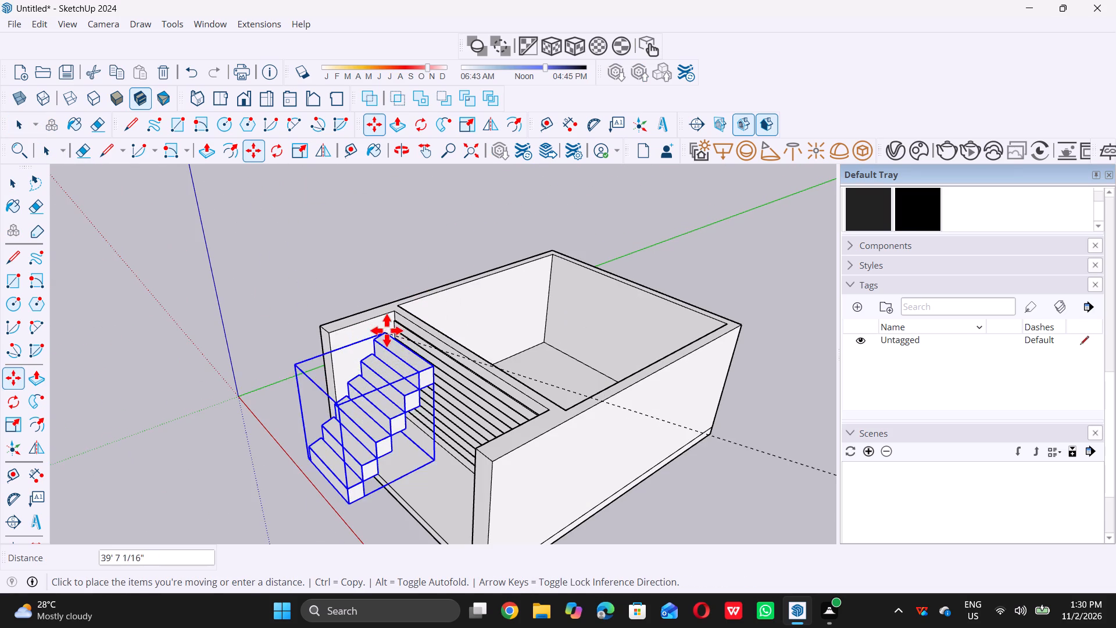
scroll(381, 317, "up", 3)
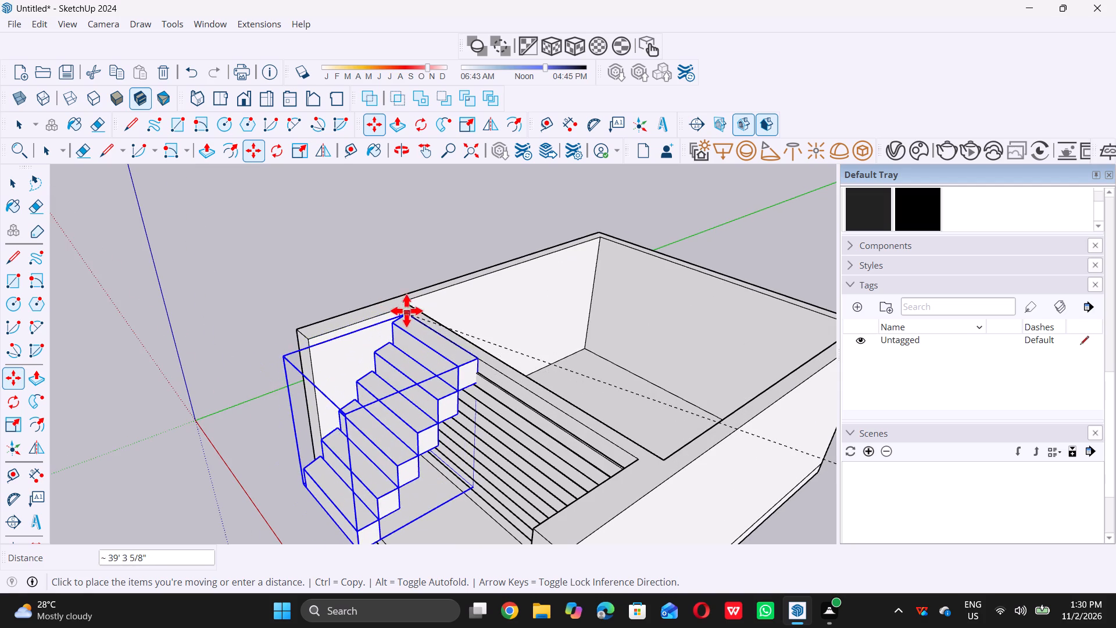
left_click(402, 309)
key("space")
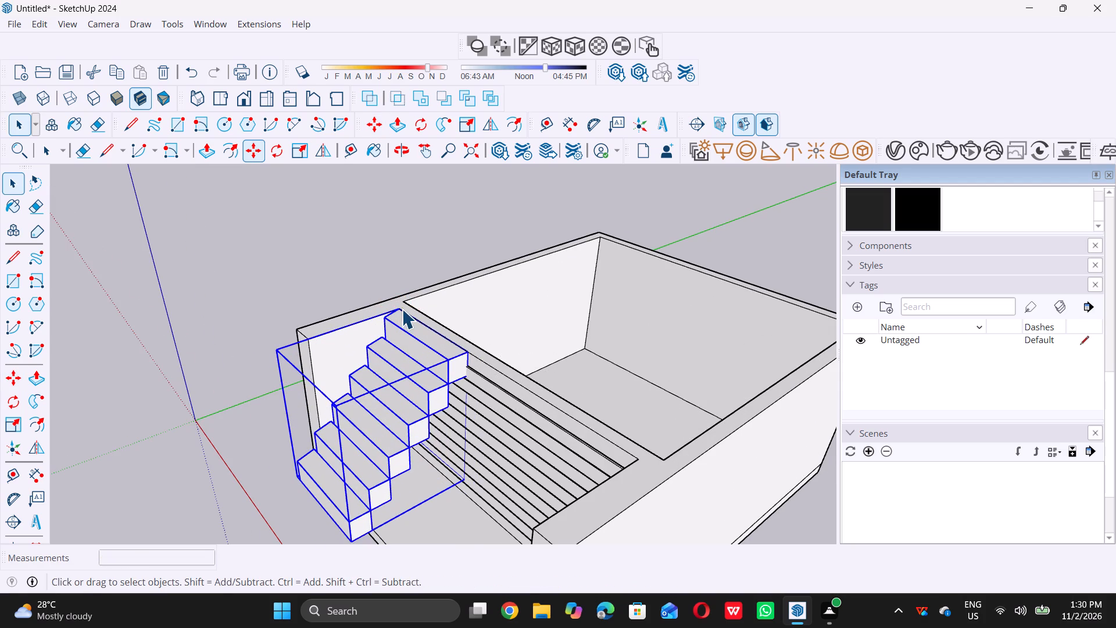
Scale the staircase group downward along the blue axis by about 1.11 to bring the bottom step to the porch floor.
scroll(412, 317, "down", 5)
middle_click_drag(438, 407, 431, 322)
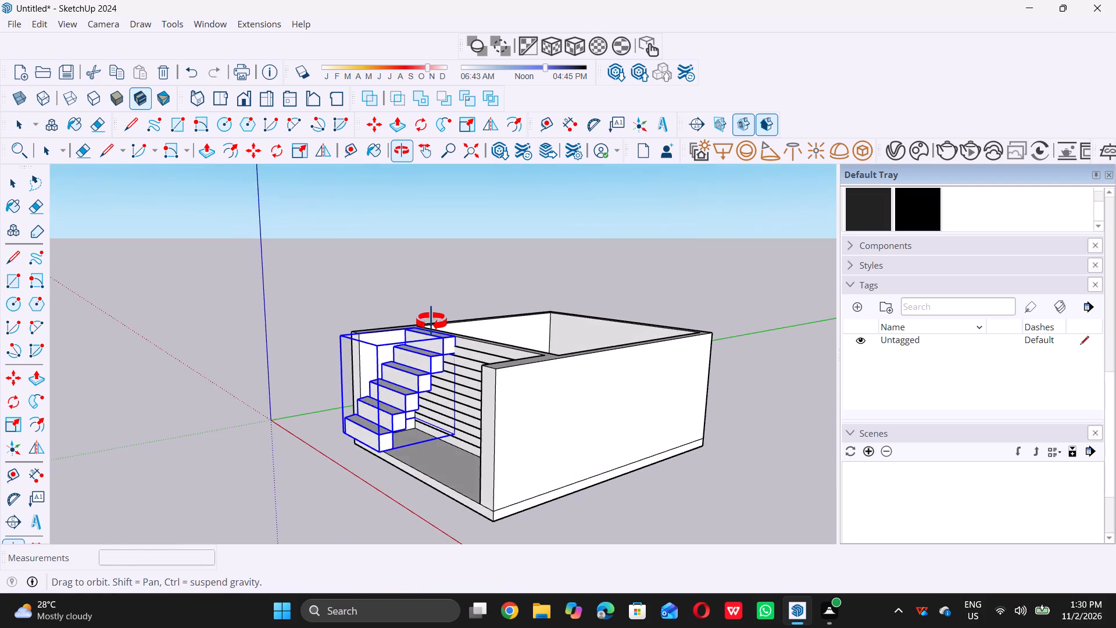
middle_click_drag(431, 322, 451, 302)
middle_click(451, 302)
middle_click_drag(351, 411, 347, 405)
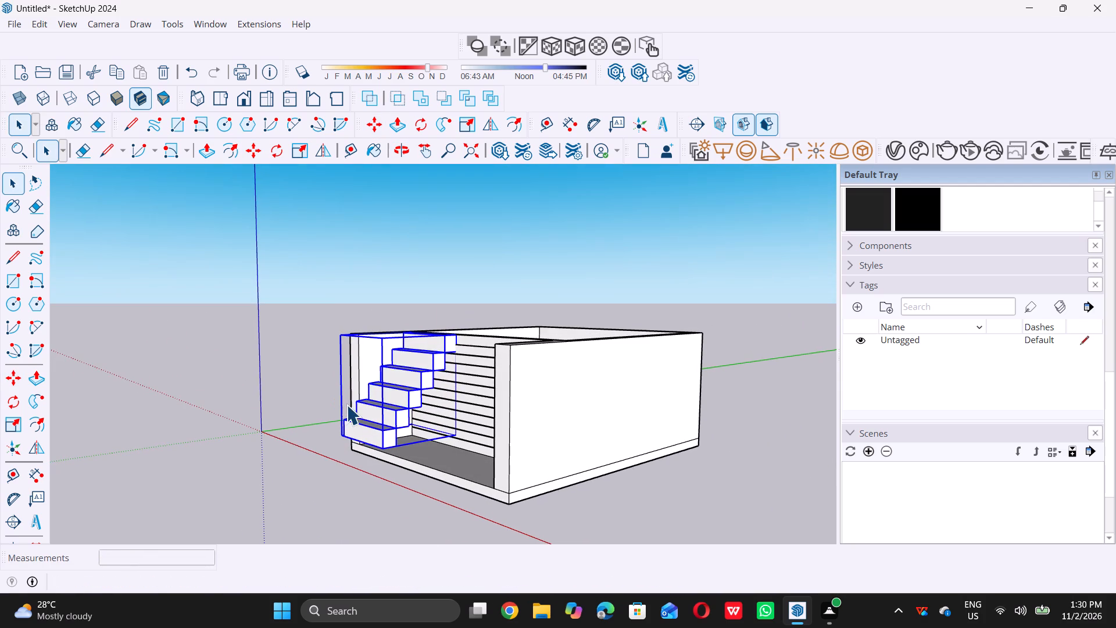
key("s")
middle_click_drag(389, 456, 391, 436)
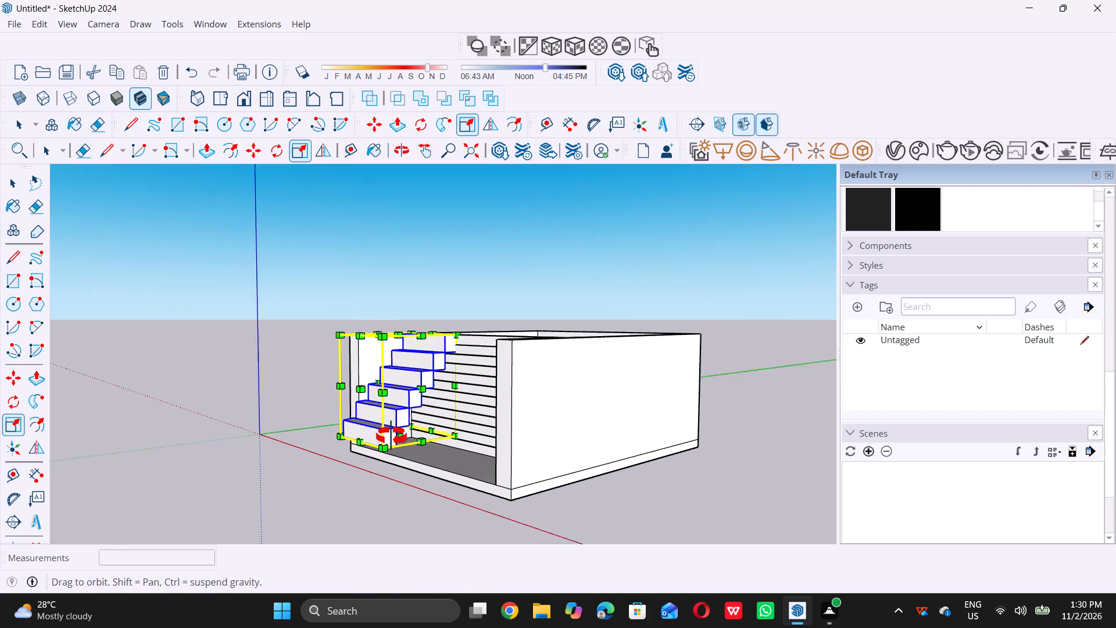
middle_click_drag(391, 436, 384, 423)
scroll(393, 448, "up", 7)
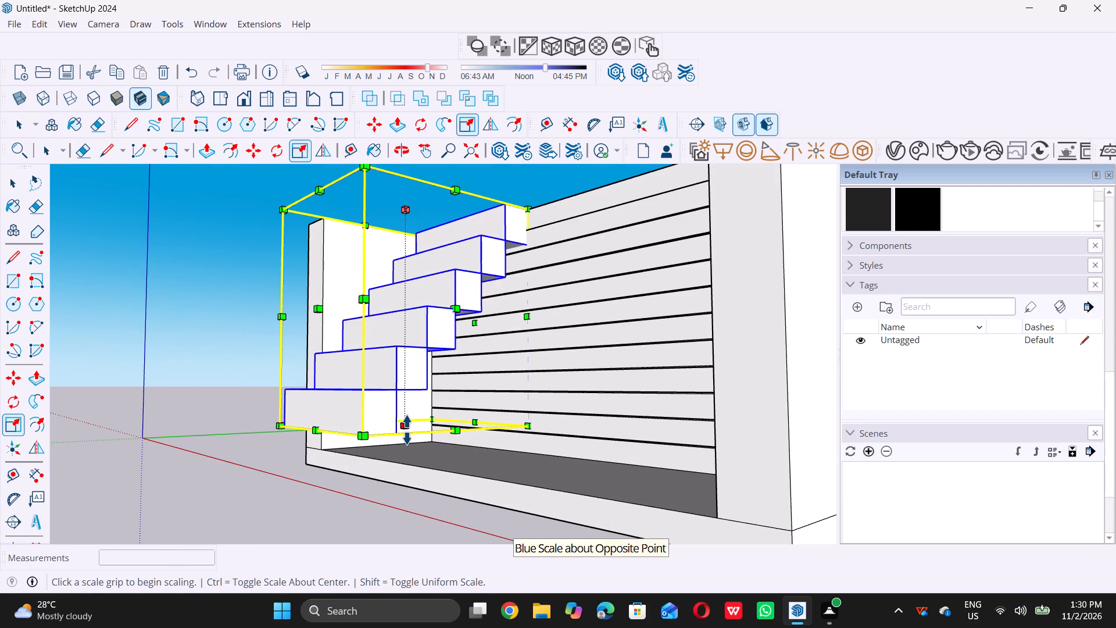
triple_click(407, 429)
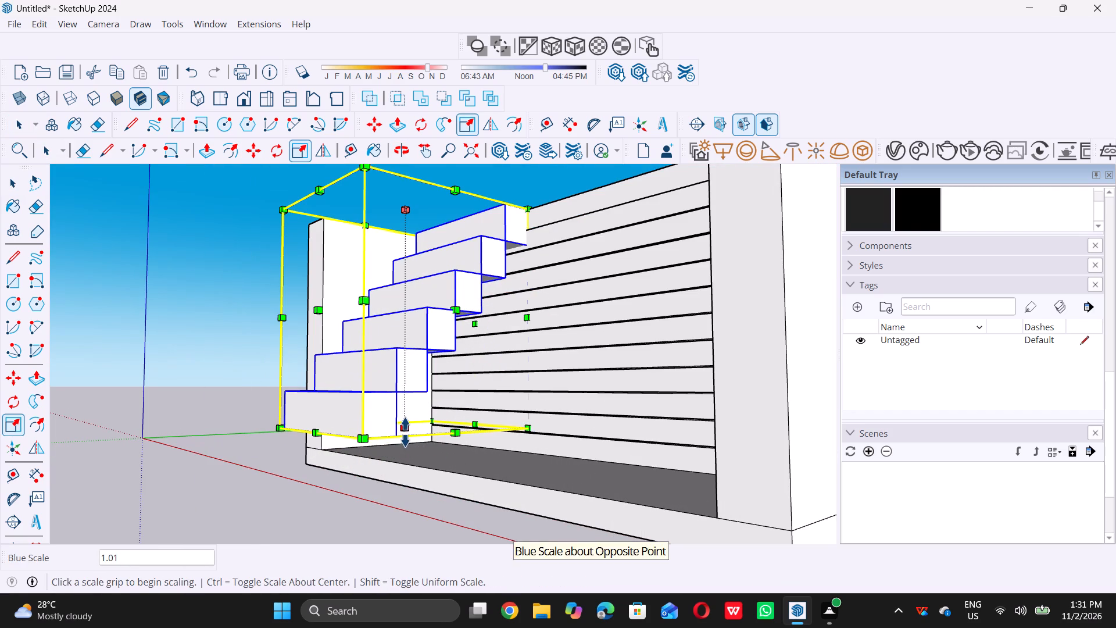
double_click(405, 430)
left_click(408, 463)
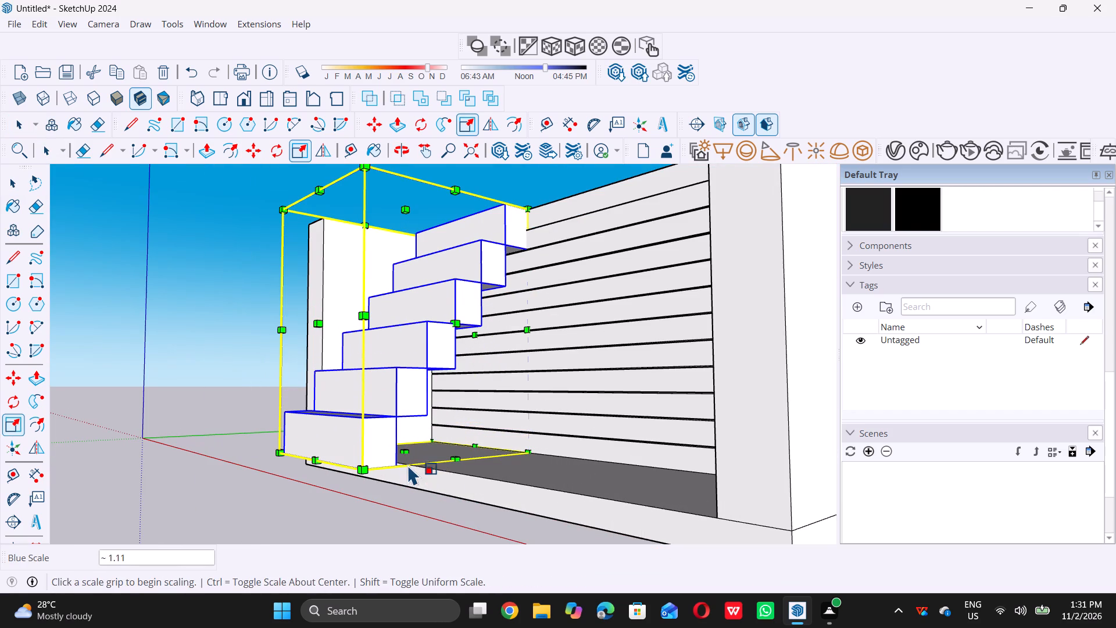
key("space")
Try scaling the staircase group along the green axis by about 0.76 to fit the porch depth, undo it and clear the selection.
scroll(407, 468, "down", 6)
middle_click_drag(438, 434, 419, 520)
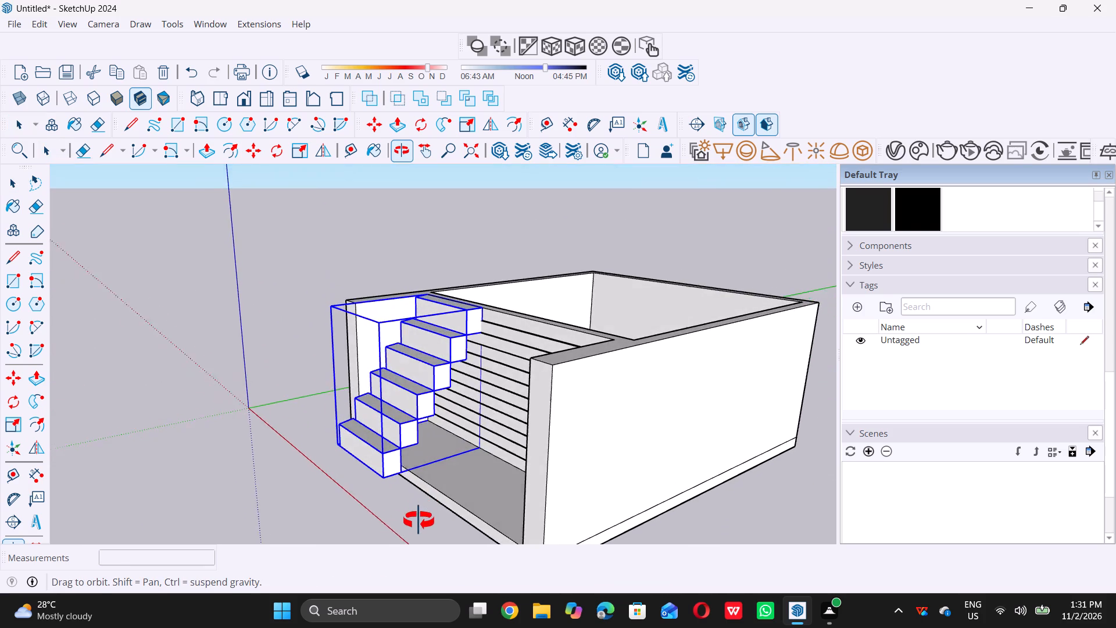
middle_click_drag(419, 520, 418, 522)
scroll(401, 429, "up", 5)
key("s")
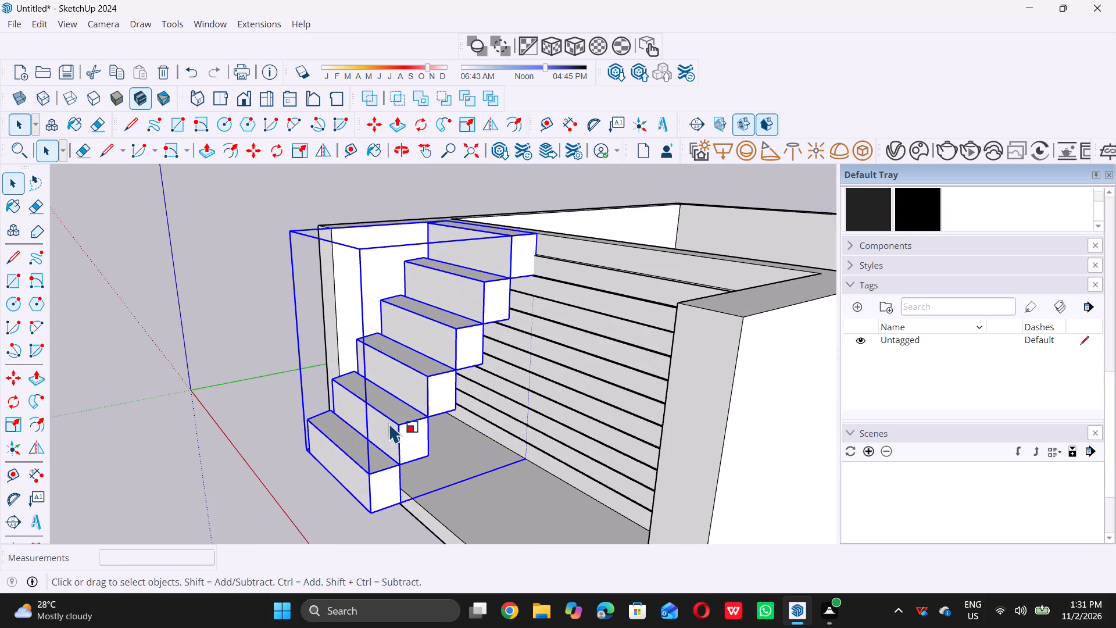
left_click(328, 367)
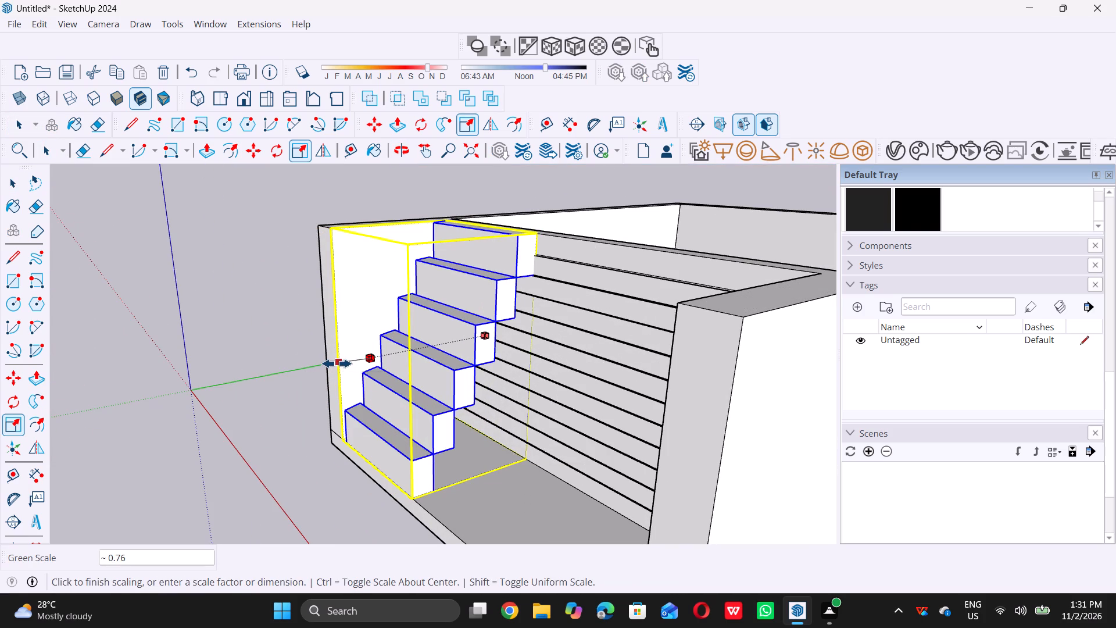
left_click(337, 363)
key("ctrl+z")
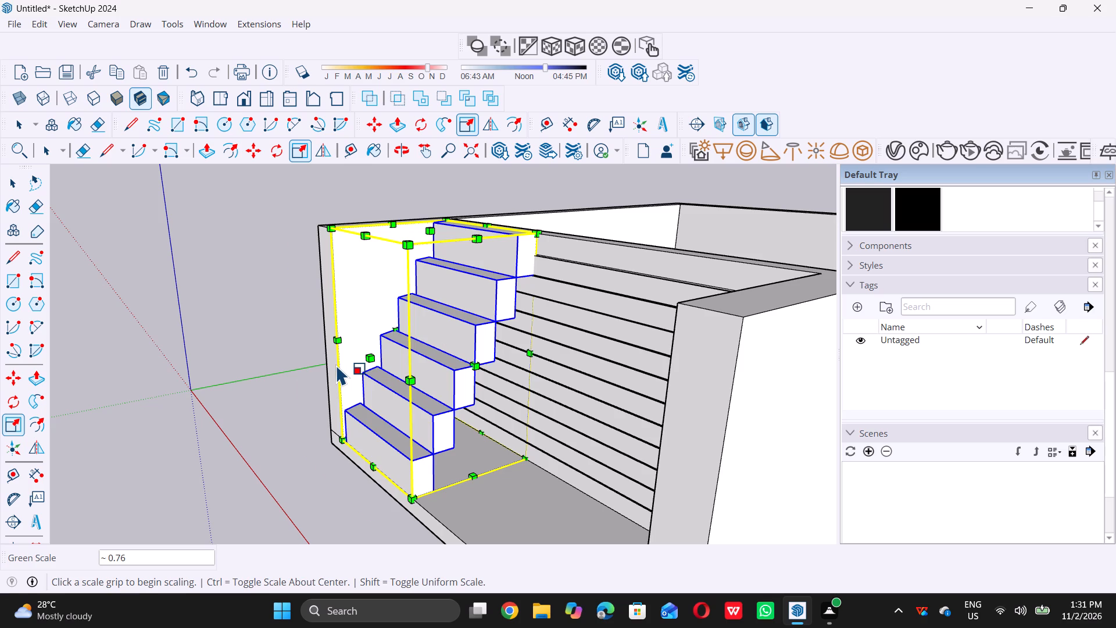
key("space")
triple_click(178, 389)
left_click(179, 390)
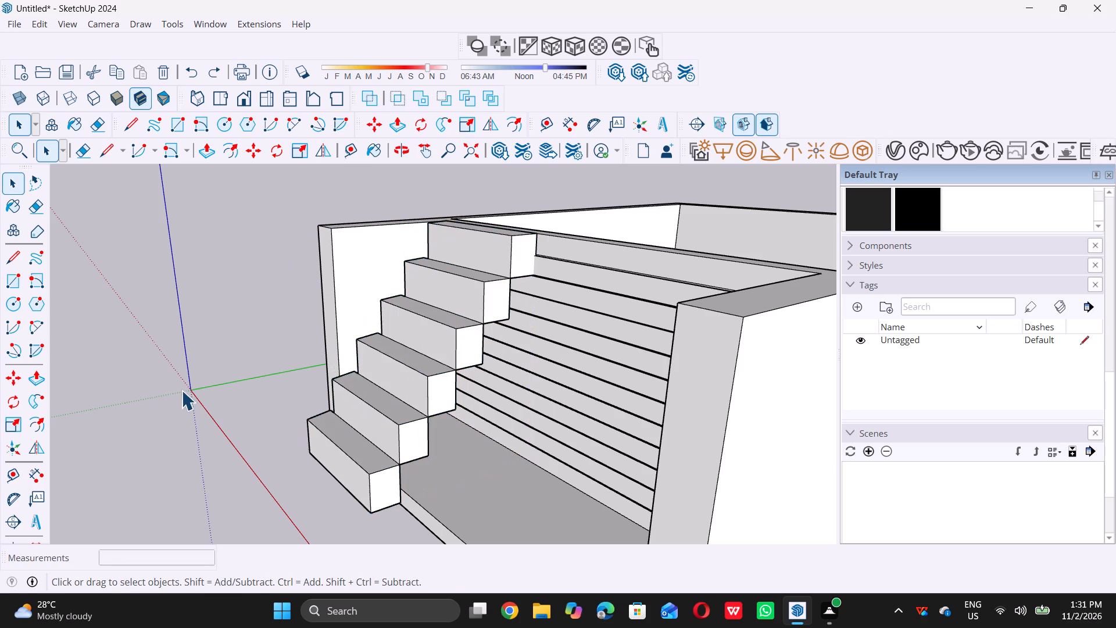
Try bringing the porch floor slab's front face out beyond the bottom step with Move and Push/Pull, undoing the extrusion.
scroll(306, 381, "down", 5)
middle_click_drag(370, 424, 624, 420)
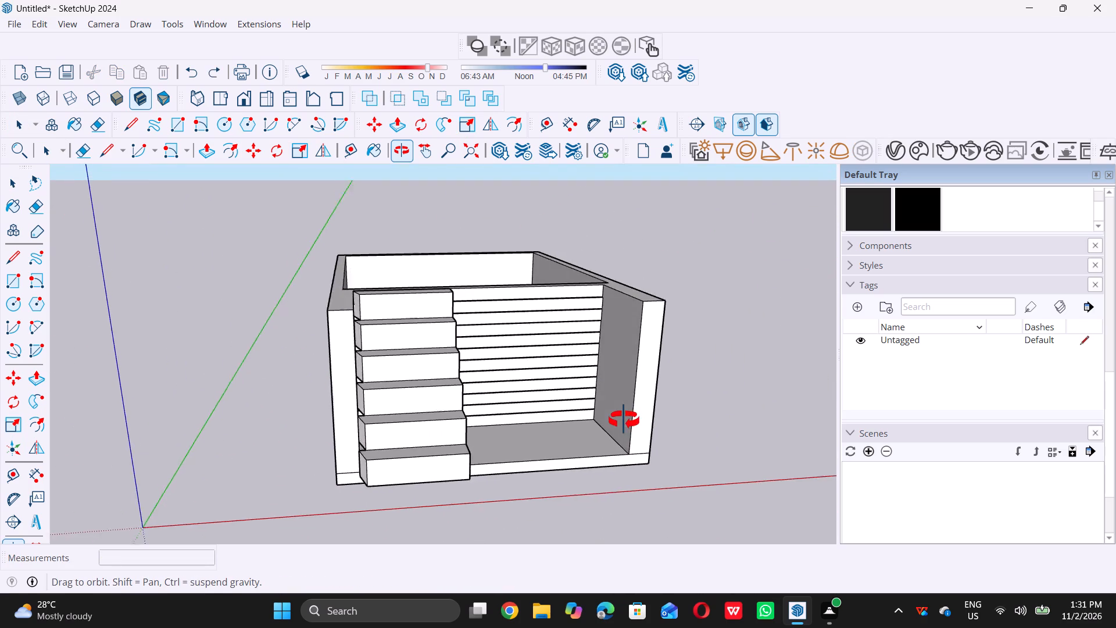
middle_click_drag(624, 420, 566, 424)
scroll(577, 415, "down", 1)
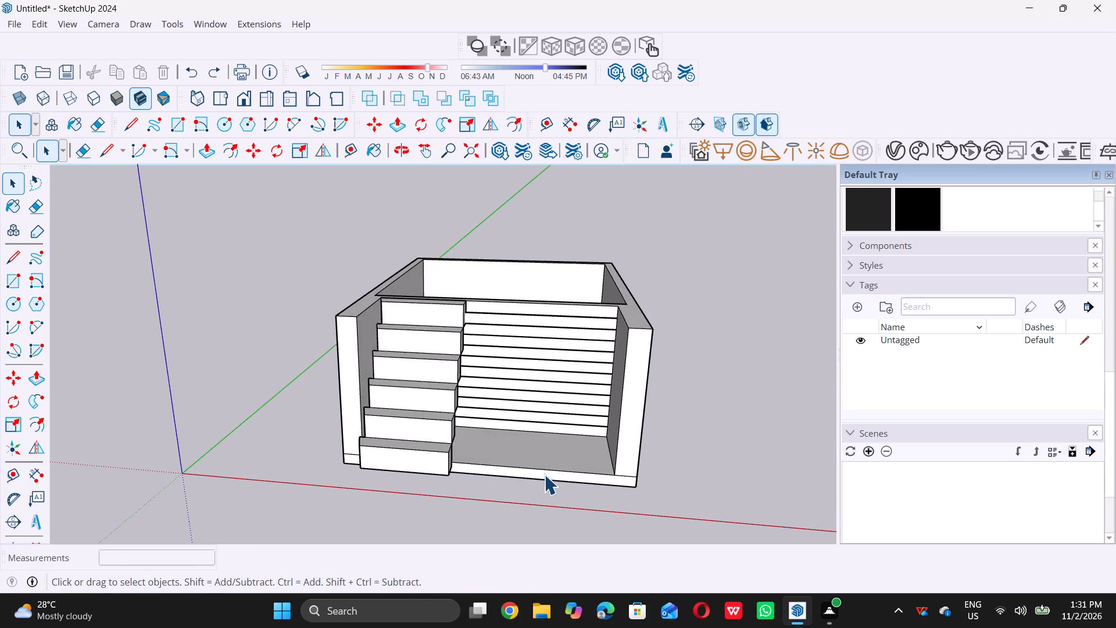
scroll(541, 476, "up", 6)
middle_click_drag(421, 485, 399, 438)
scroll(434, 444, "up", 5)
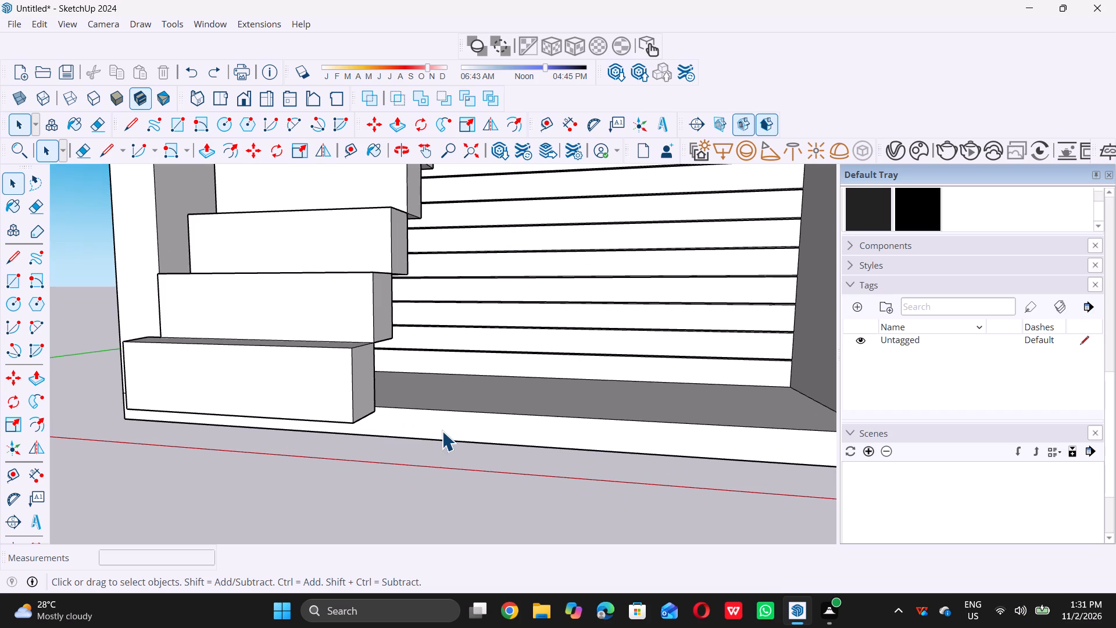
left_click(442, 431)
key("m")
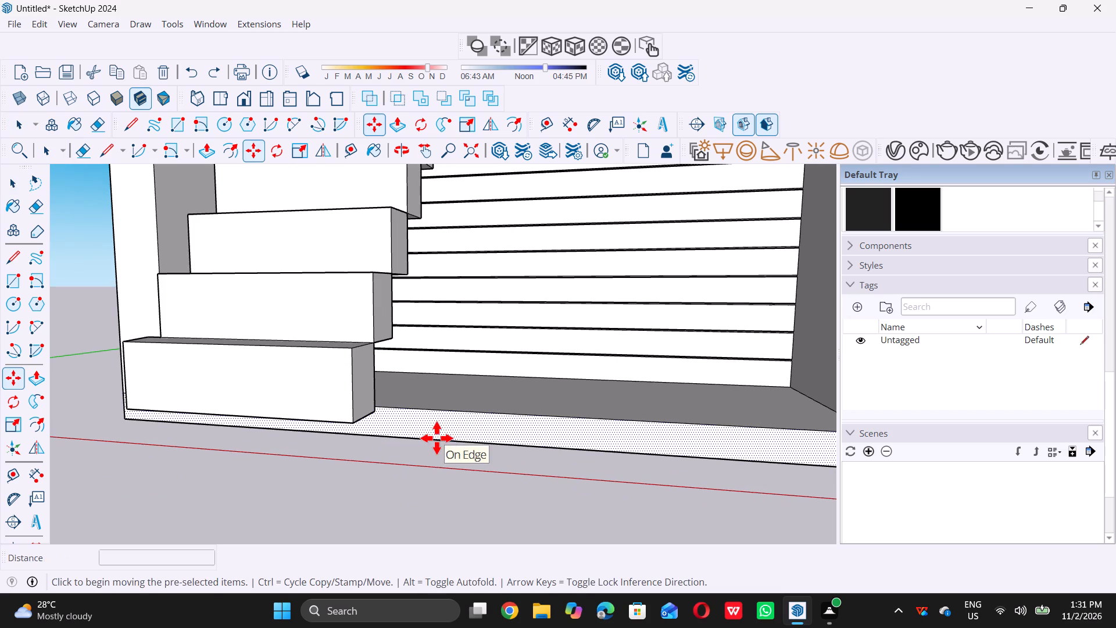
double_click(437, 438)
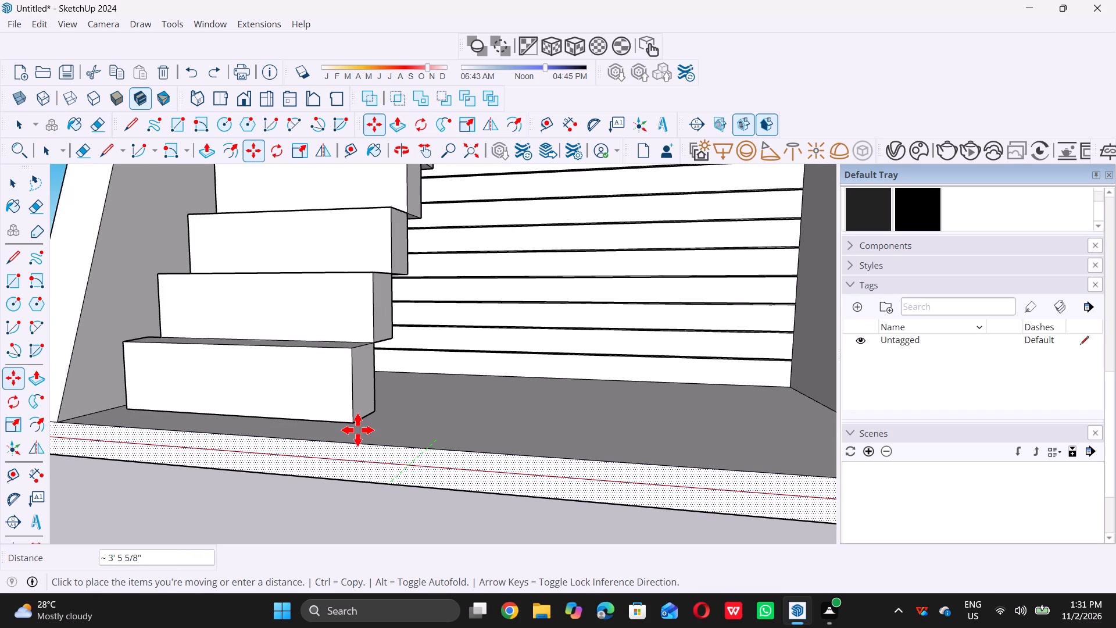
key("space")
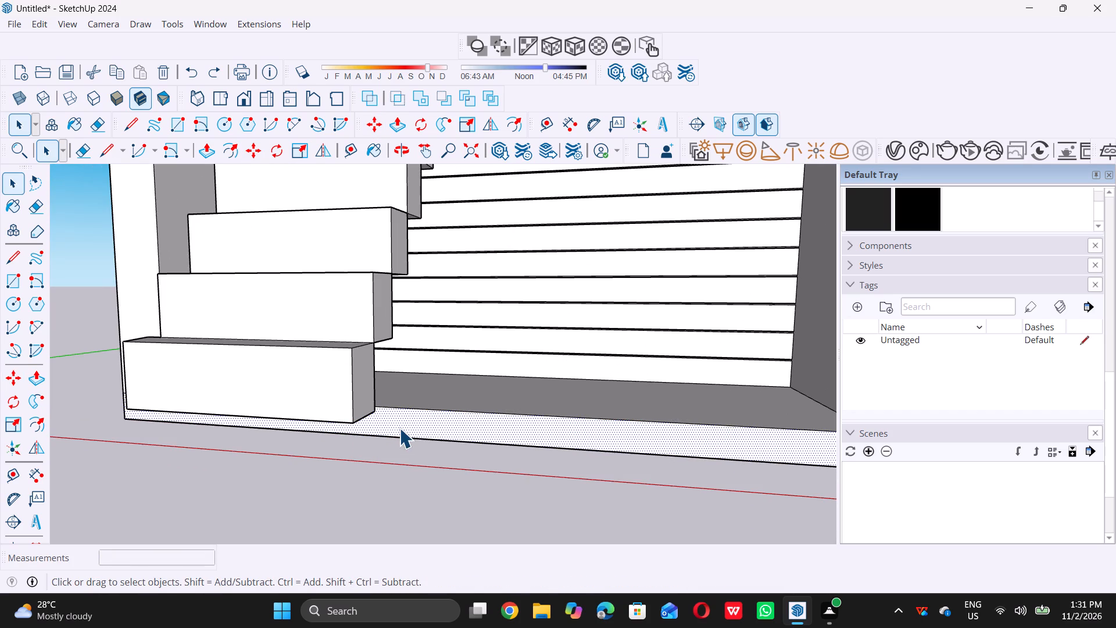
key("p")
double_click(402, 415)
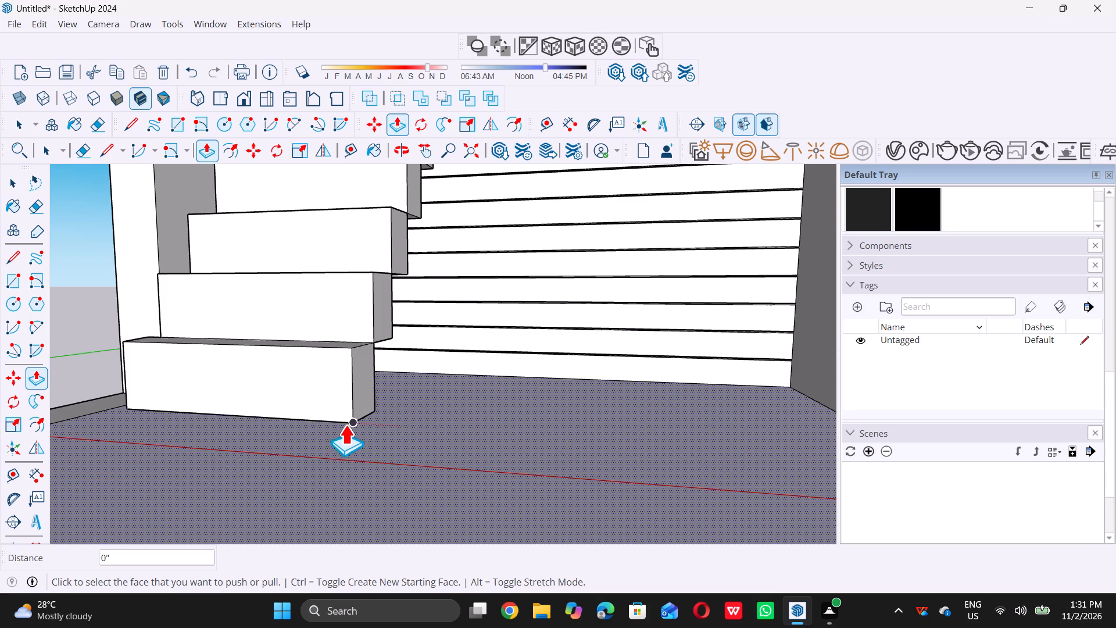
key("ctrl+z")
Push/pull the porch slab's front face outward about 1' 10" to line up with the bottom step's front corner.
double_click(383, 416)
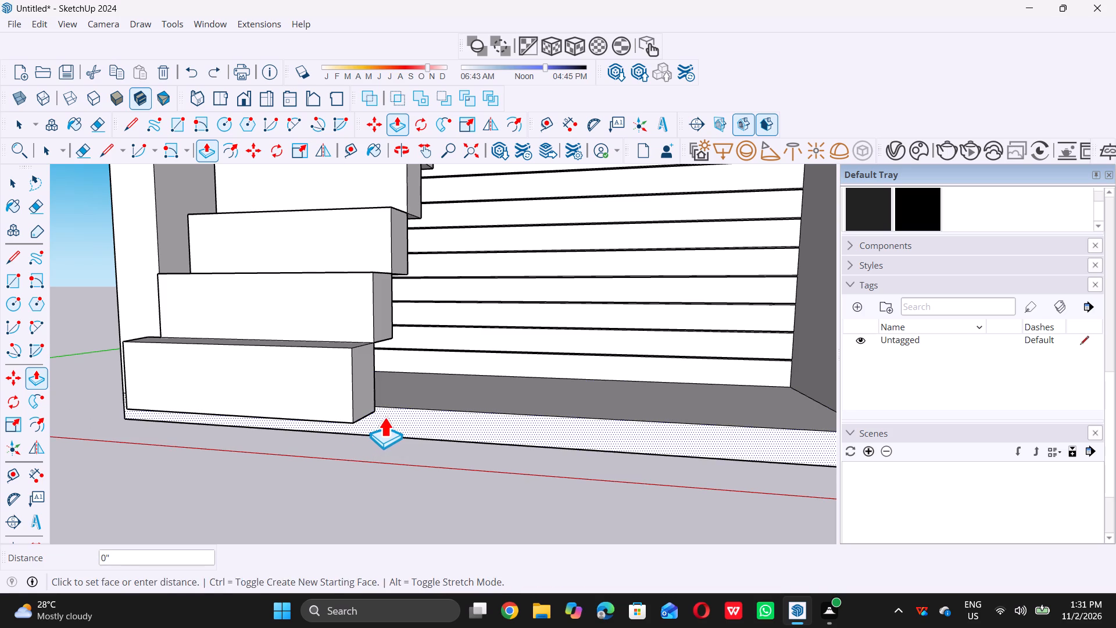
left_click(396, 408)
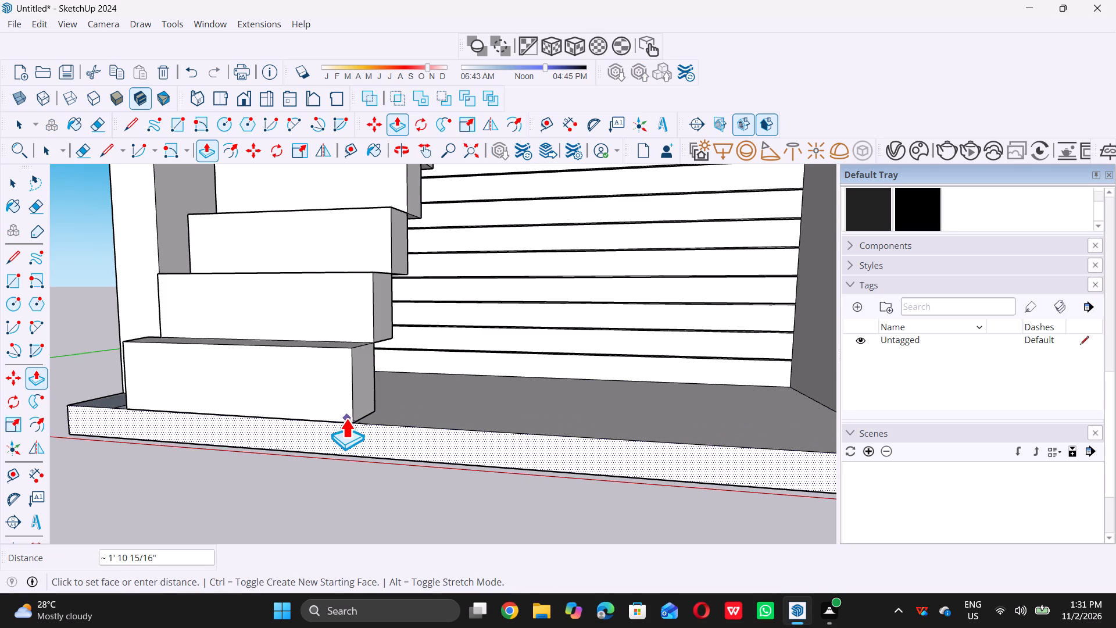
left_click(346, 418)
key("space")
Extend the front end of the porch side wall opposite the staircase about 1' 10" to the slab's front edge.
scroll(352, 424, "down", 16)
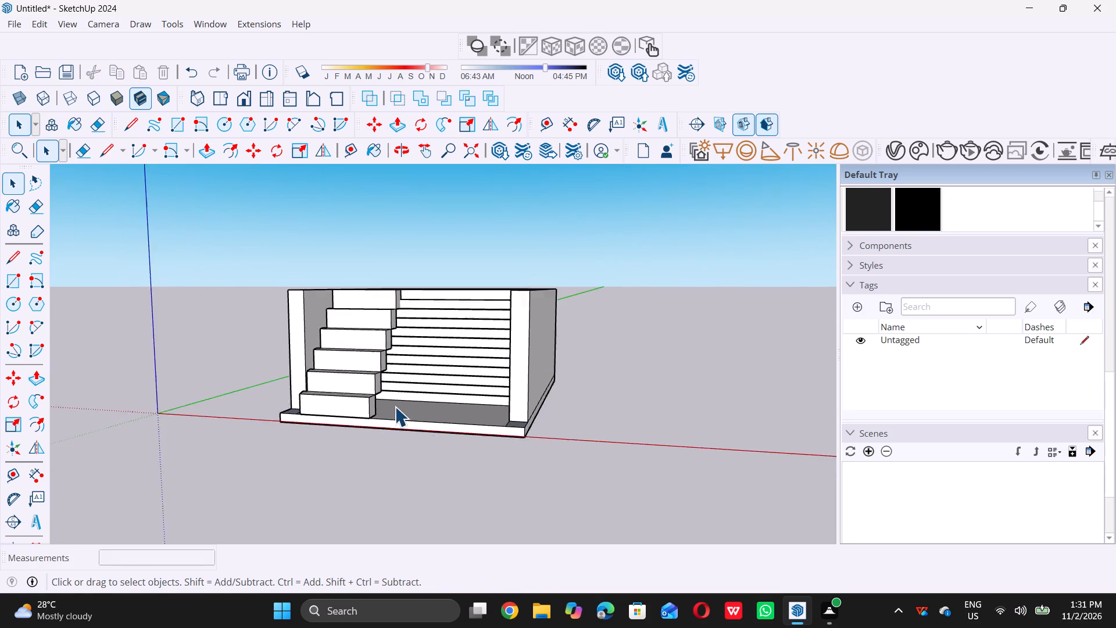
scroll(395, 406, "down", 2)
middle_click_drag(395, 406, 448, 470)
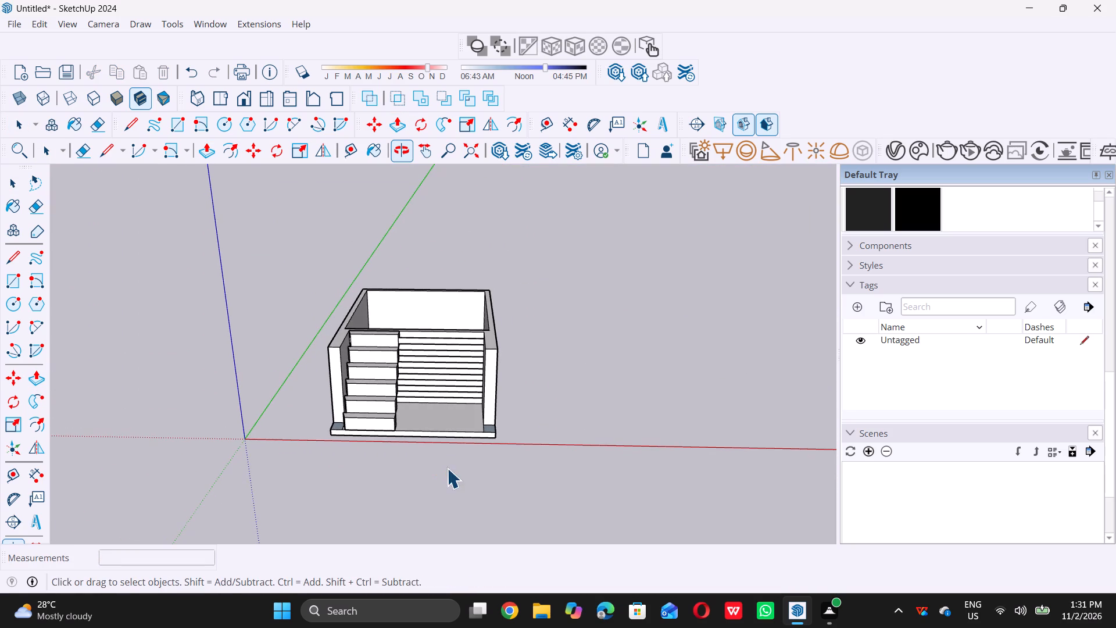
middle_click_drag(440, 422, 325, 486)
scroll(463, 411, "up", 1)
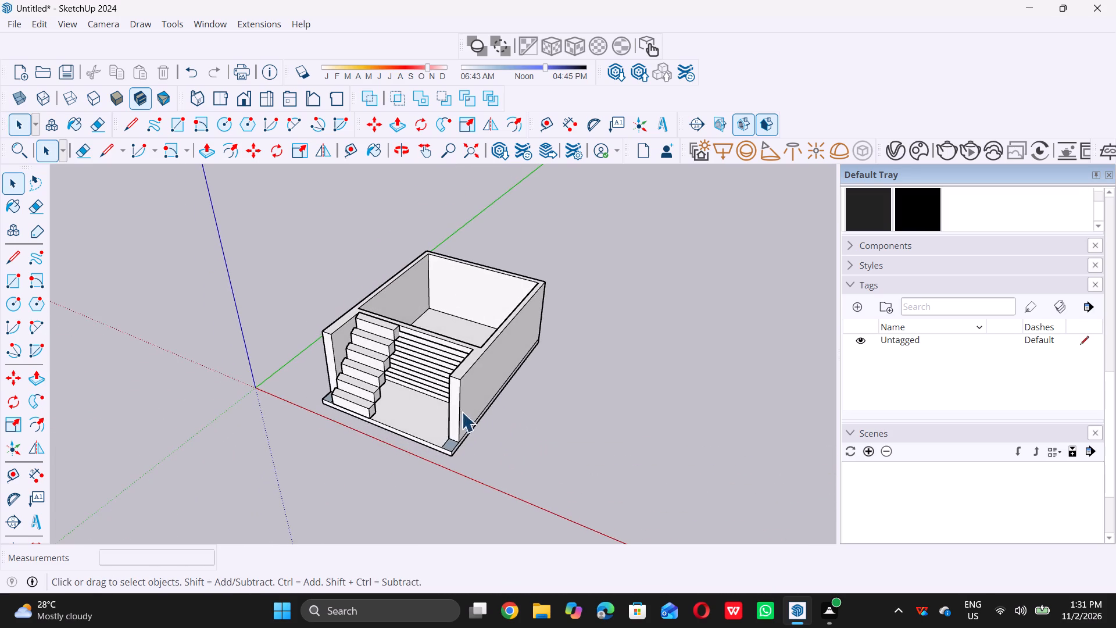
scroll(462, 412, "up", 8)
double_click(462, 427)
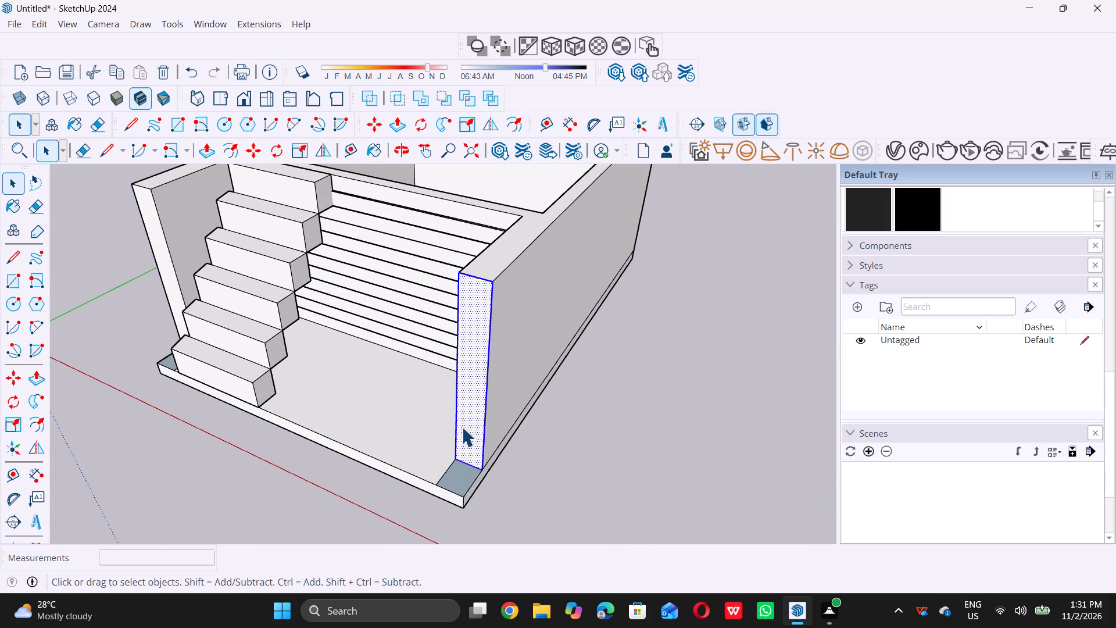
key("p")
left_click(464, 427)
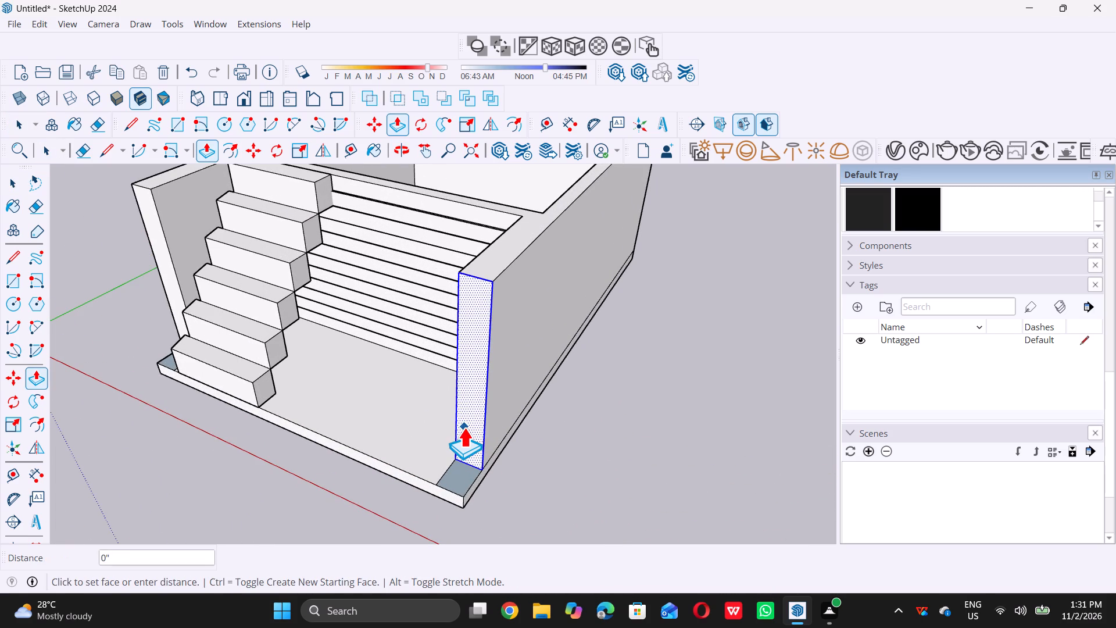
double_click(463, 502)
key("space")
triple_click(733, 507)
Extend the front end of the porch side wall beside the staircase about 1' 10" to the slab's front edge.
scroll(738, 479, "down", 6)
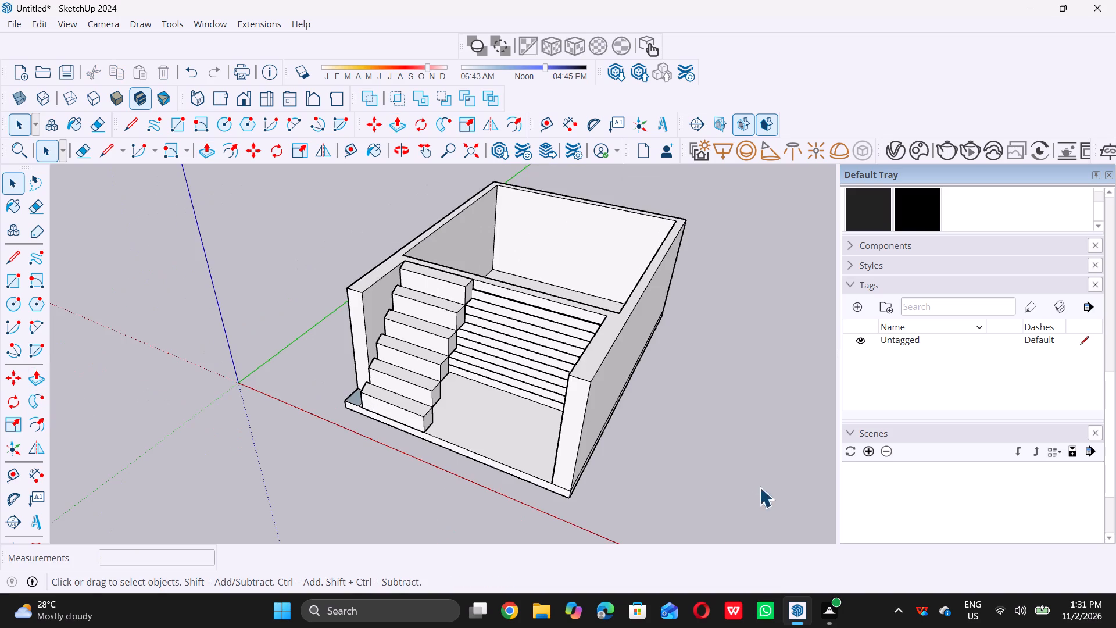
middle_click_drag(328, 402, 397, 374)
middle_click(397, 373)
scroll(356, 380, "up", 8)
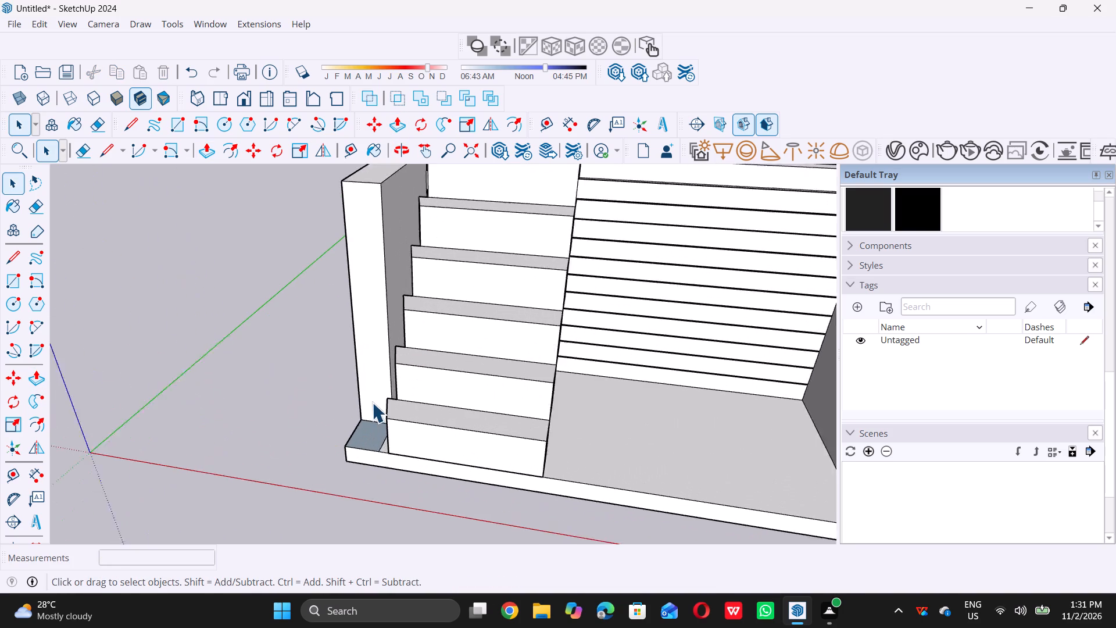
left_click(372, 402)
key("p")
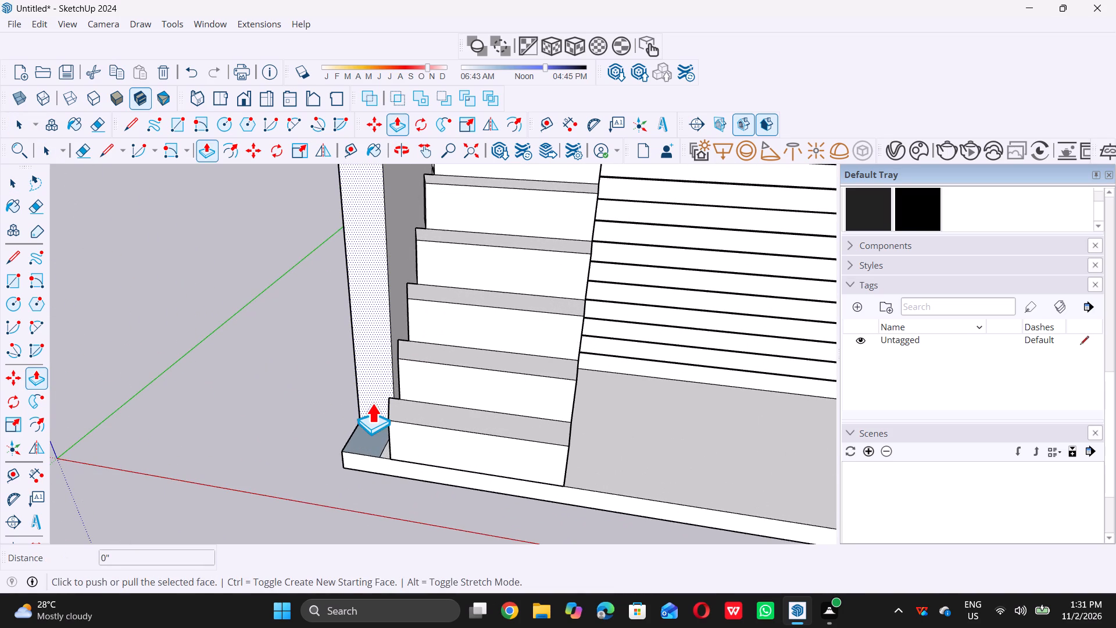
left_click(372, 403)
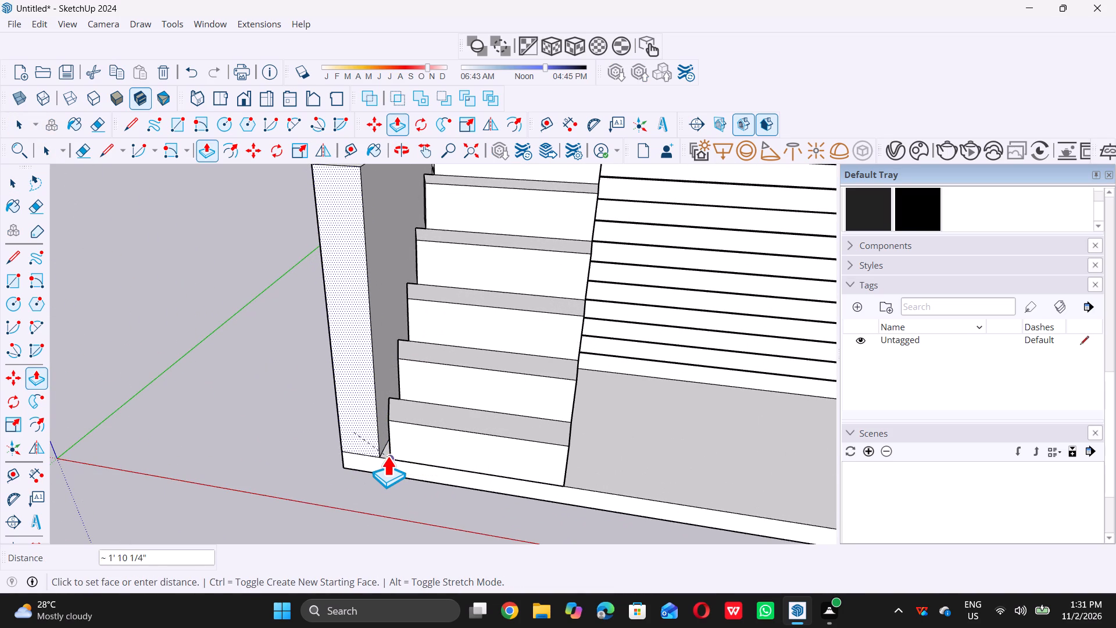
double_click(387, 456)
key("space")
key("space")
triple_click(237, 474)
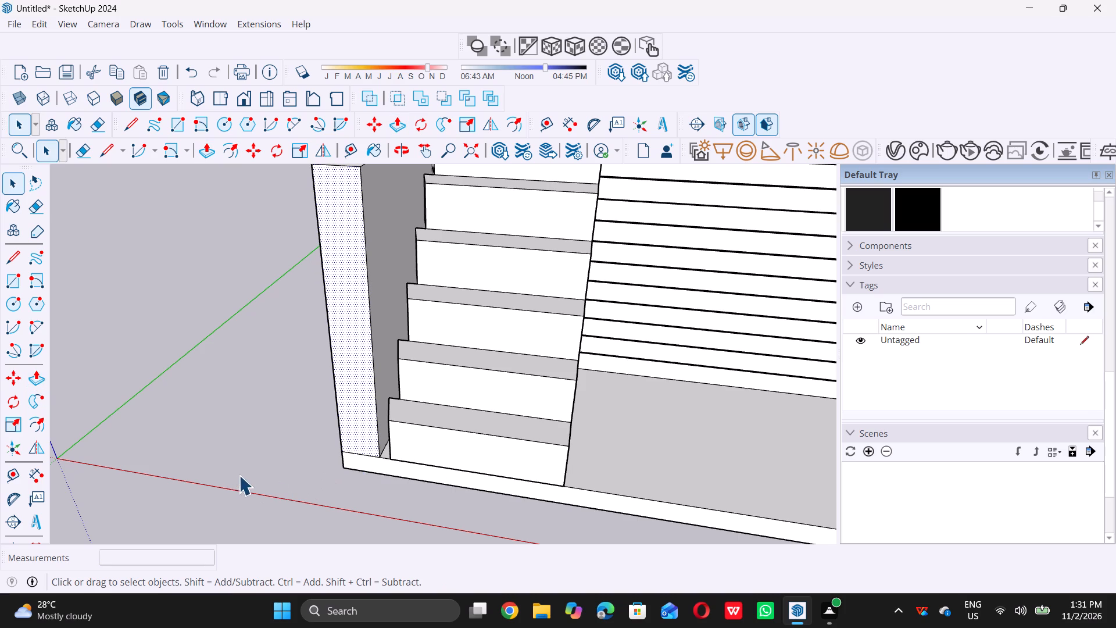
Examine the fit of the staircase, side walls and porch slab from above and from the front.
scroll(639, 353, "down", 2)
middle_click_drag(628, 362, 524, 461)
scroll(436, 463, "up", 6)
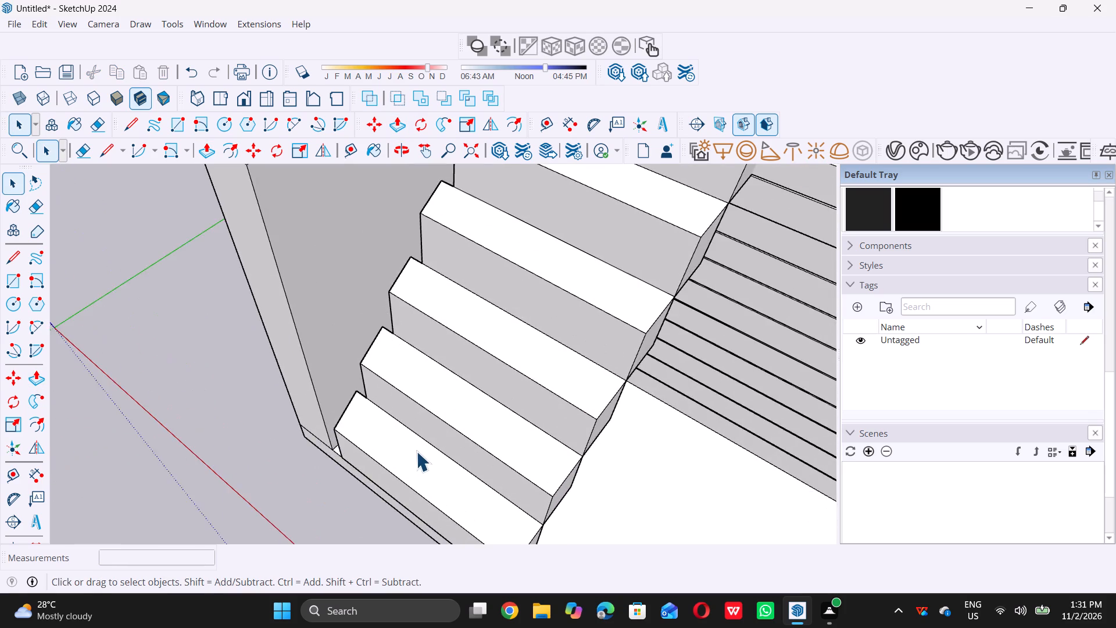
scroll(415, 450, "up", 7)
scroll(412, 434, "down", 20)
scroll(412, 434, "down", 5)
middle_click_drag(487, 402, 489, 402)
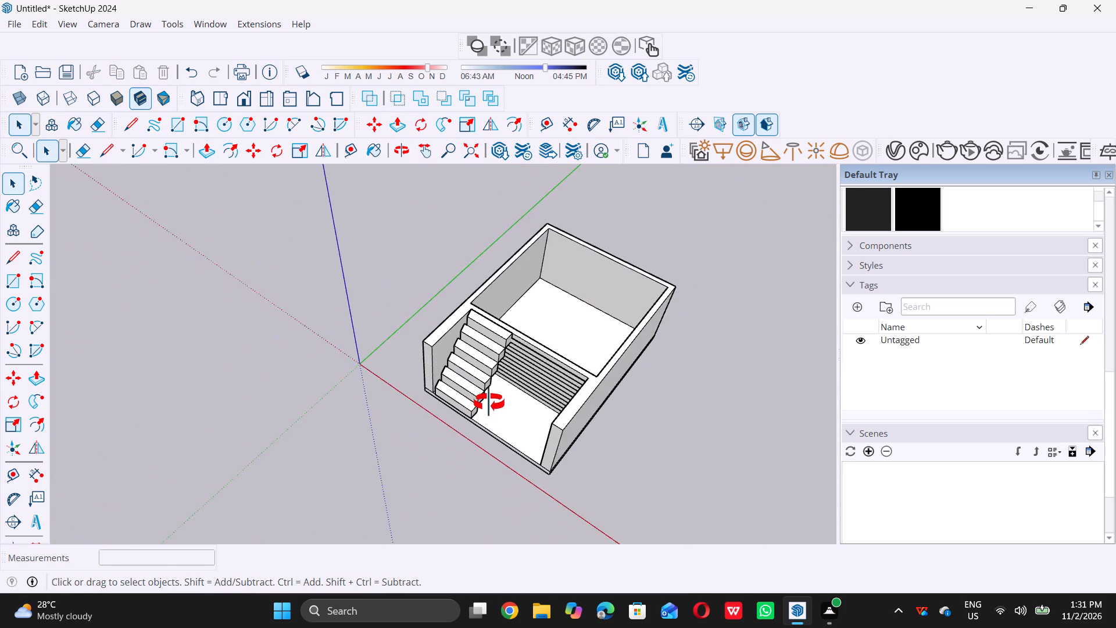
middle_click_drag(489, 402, 557, 266)
middle_click_drag(538, 403, 582, 334)
scroll(424, 391, "up", 6)
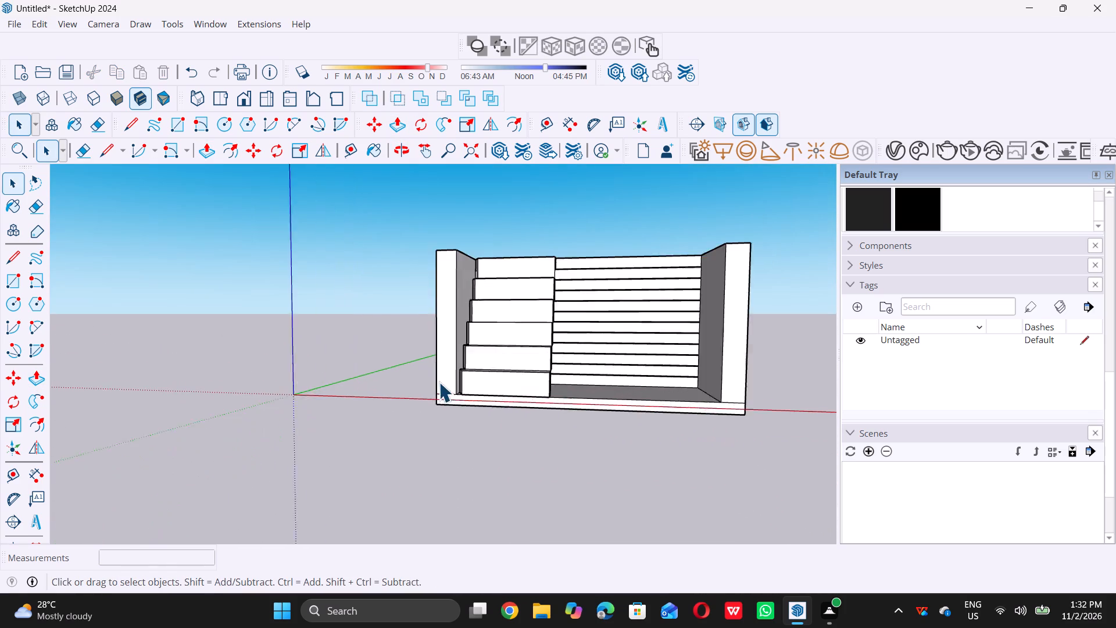
scroll(439, 382, "up", 1)
scroll(435, 390, "down", 8)
Draw an upright 20' by 9" rotated rectangle along the outer top edge of the room's back wall.
middle_click_drag(485, 360, 834, 501)
scroll(459, 409, "down", 1)
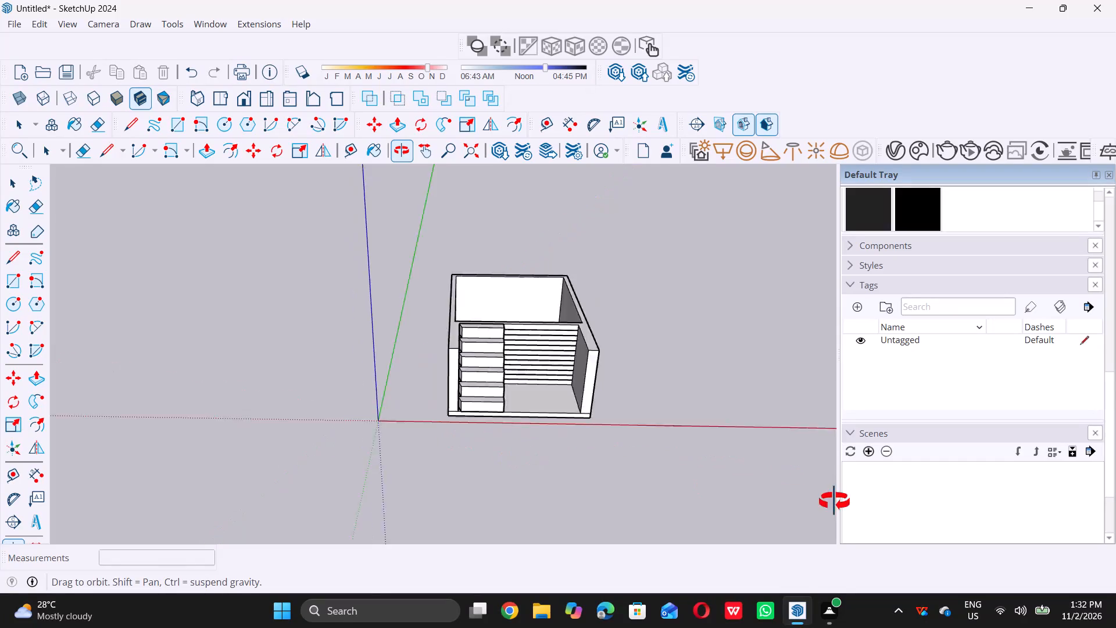
middle_click_drag(834, 501, 922, 509)
scroll(318, 302, "up", 6)
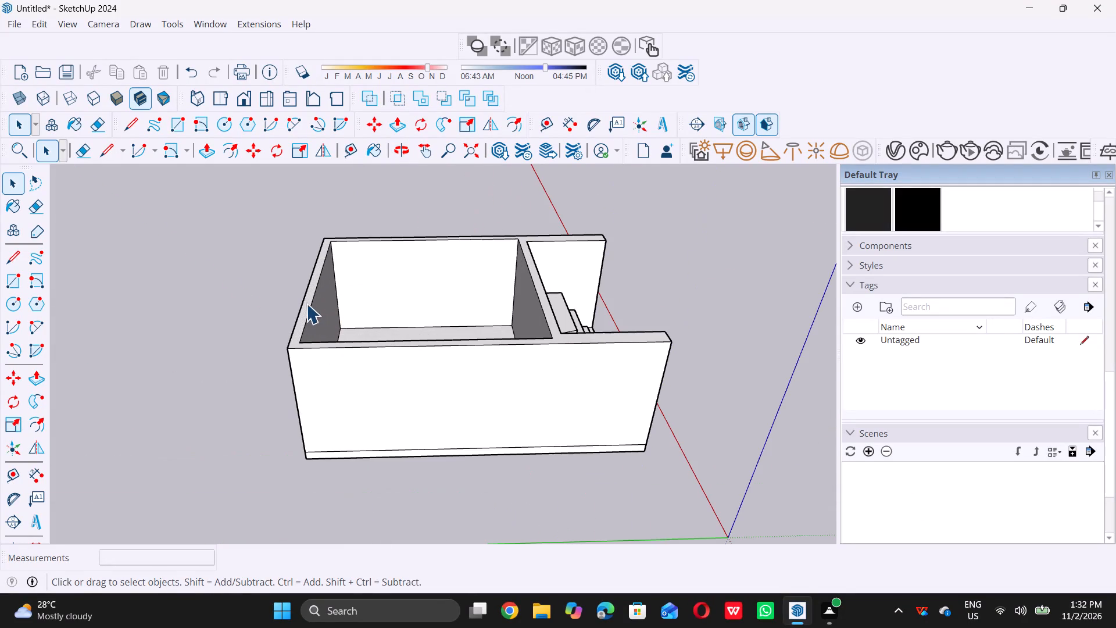
triple_click(32, 276)
left_click(32, 276)
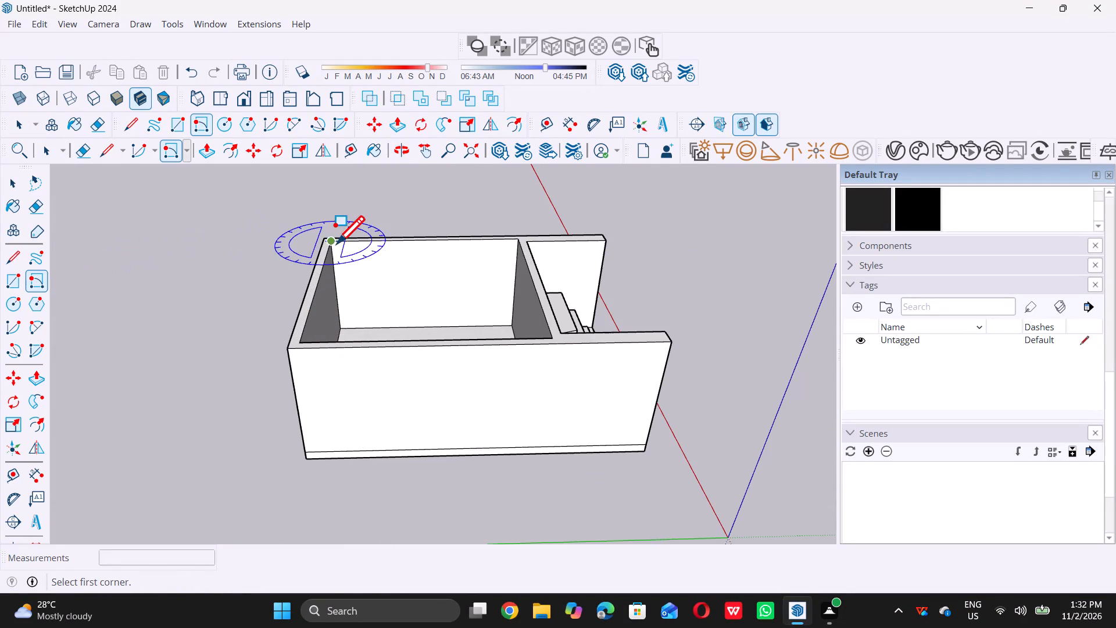
scroll(323, 237, "up", 10)
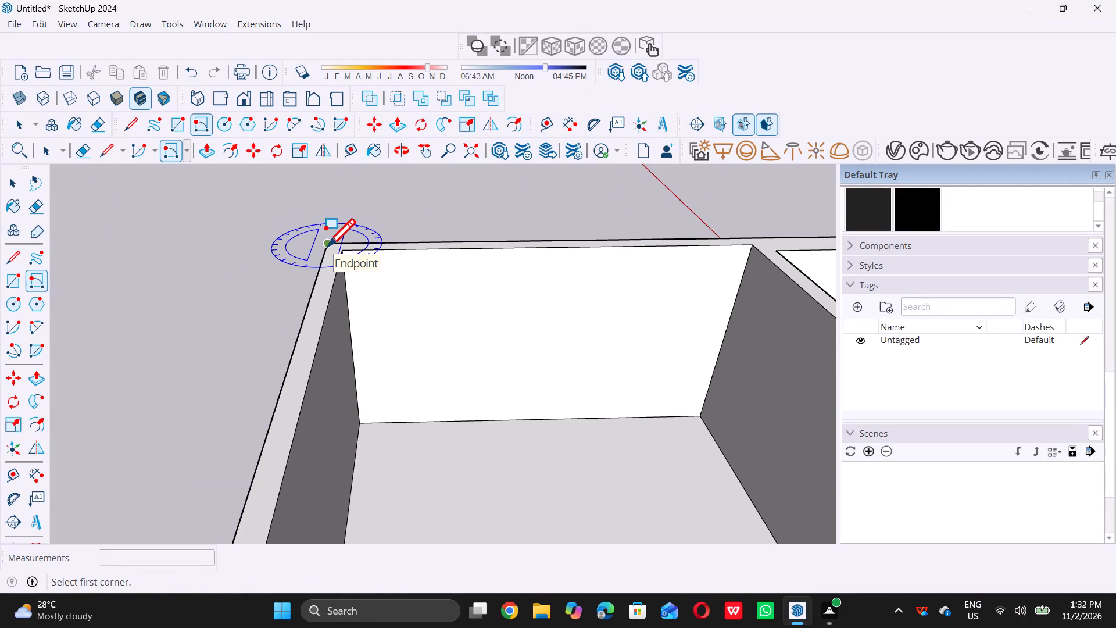
double_click(325, 247)
scroll(325, 247, "down", 8)
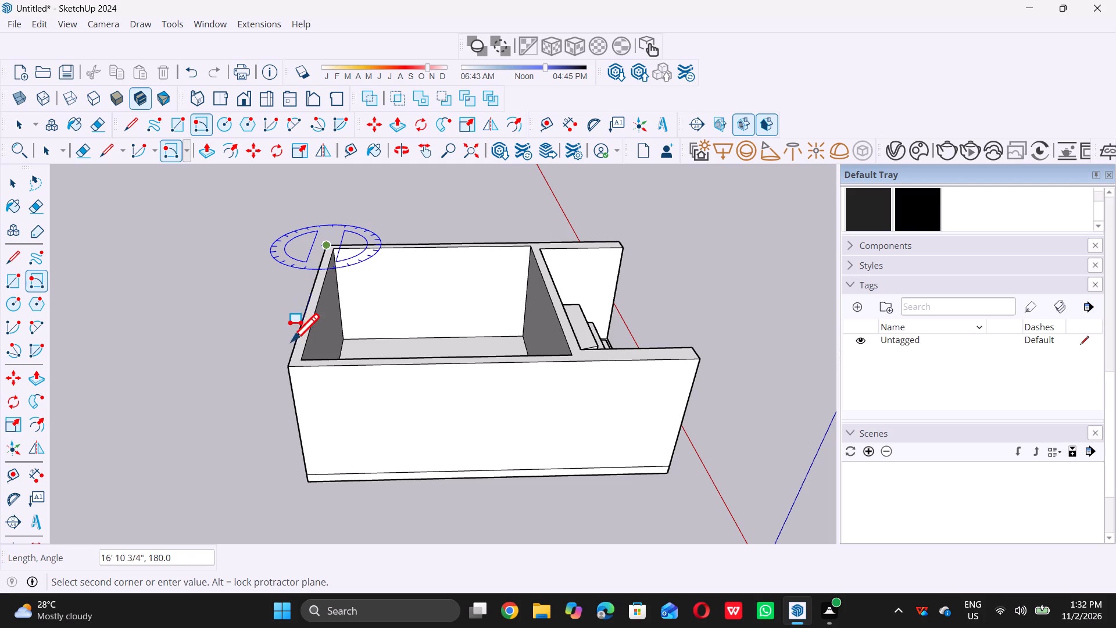
double_click(288, 365)
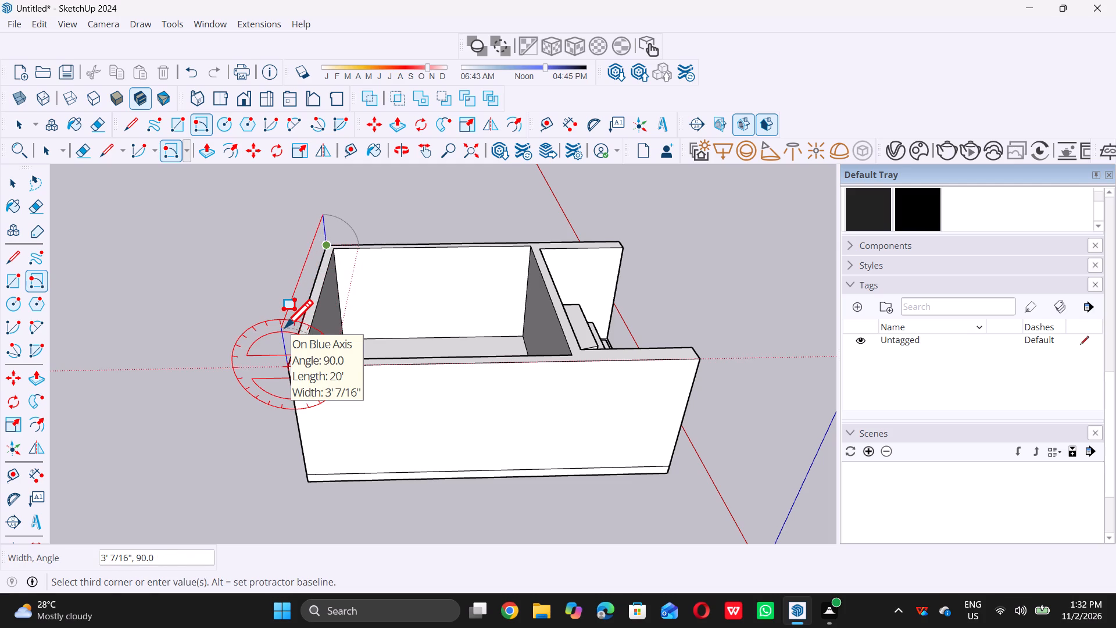
key("9")
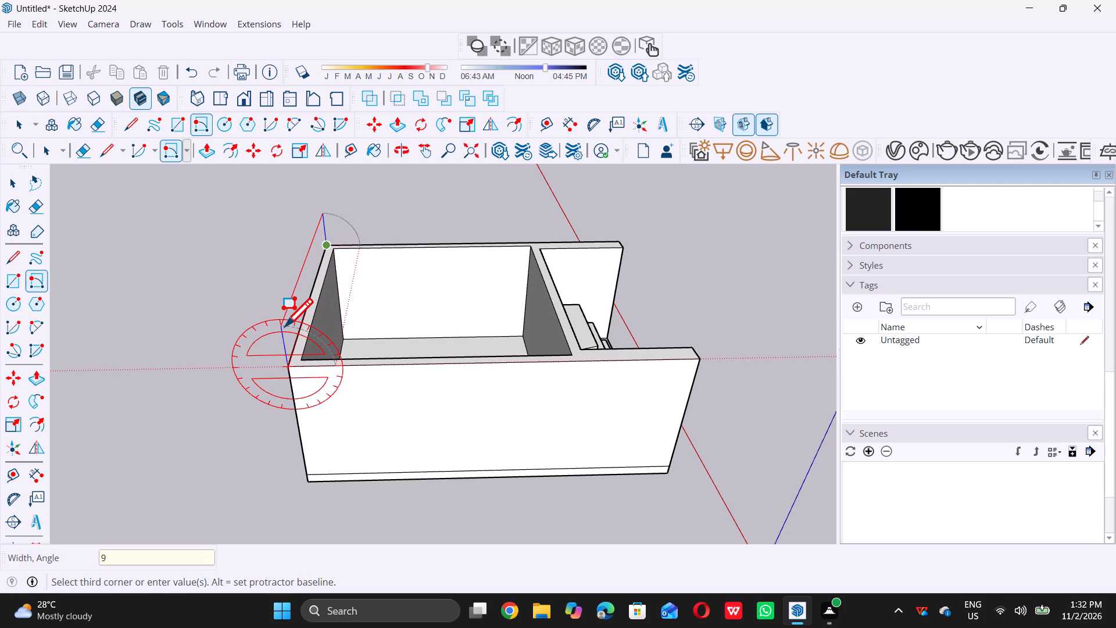
key("shift+quotedbl")
key("Return")
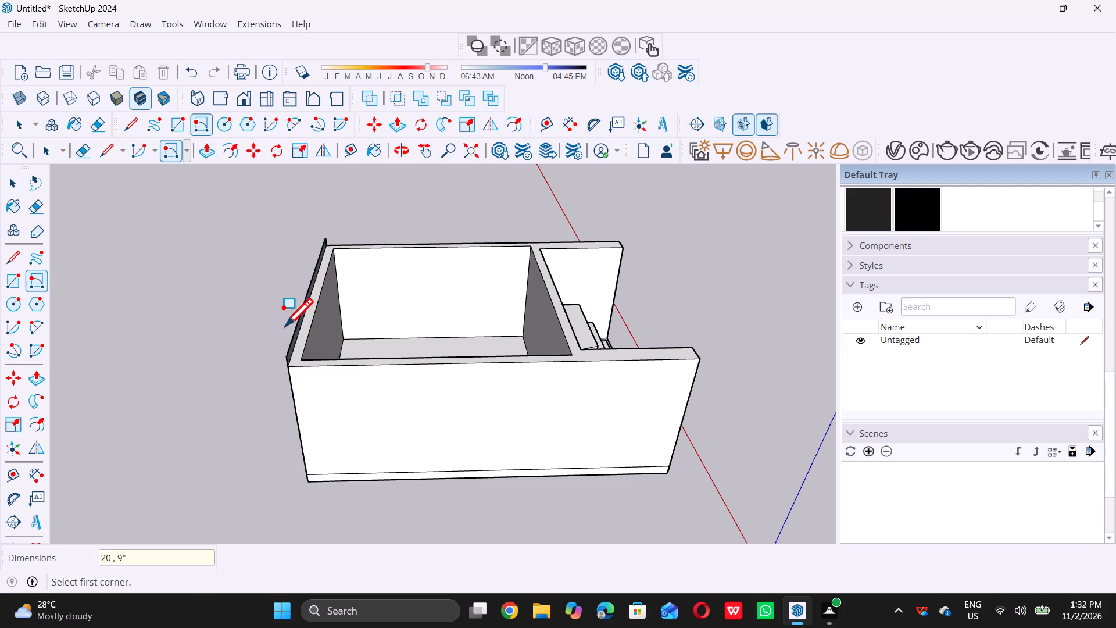
key("space")
Push/Pull the 20' by 9" upright face from the back wall across the open room onto the front wall, forming a 9" thick roof slab.
scroll(311, 315, "down", 2)
middle_click_drag(309, 312, 249, 341)
middle_click(249, 341)
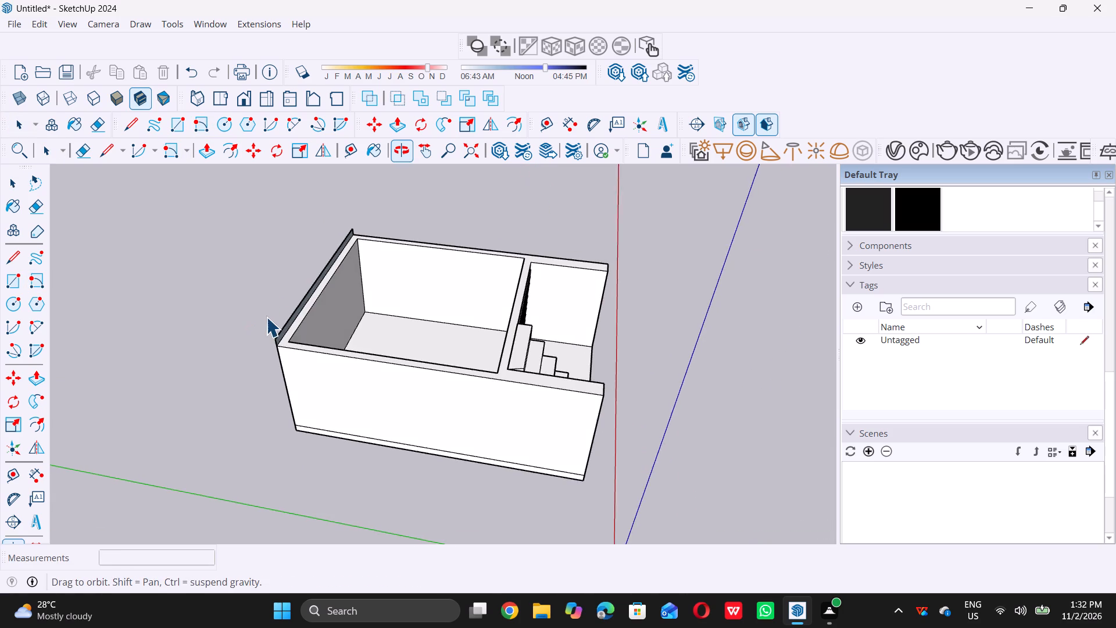
scroll(268, 315, "up", 13)
scroll(301, 361, "up", 9)
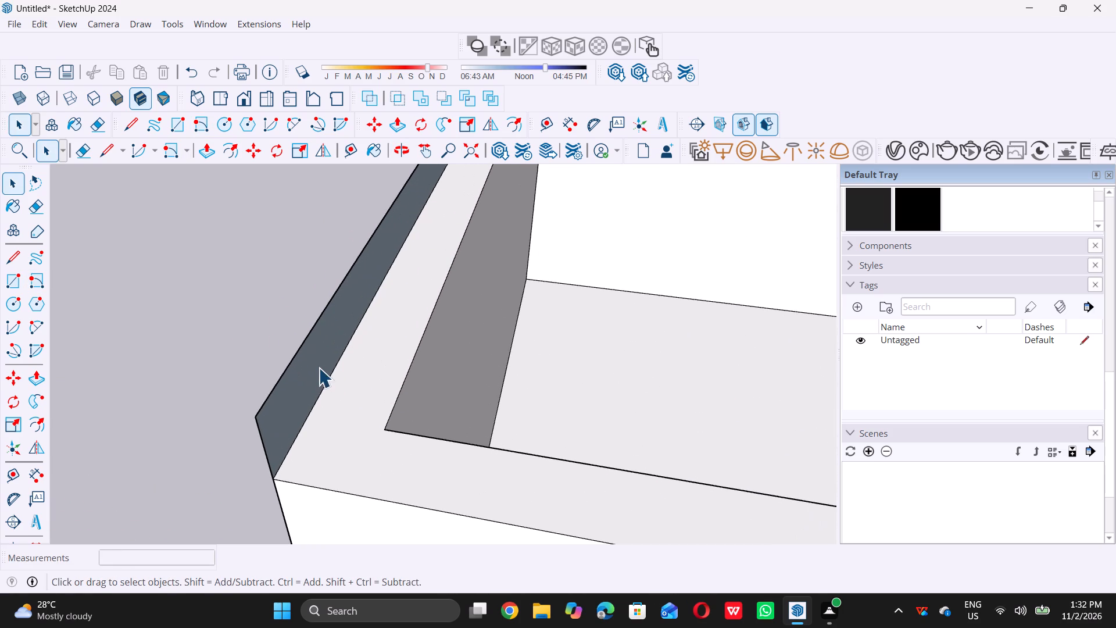
left_click(315, 364)
key("p")
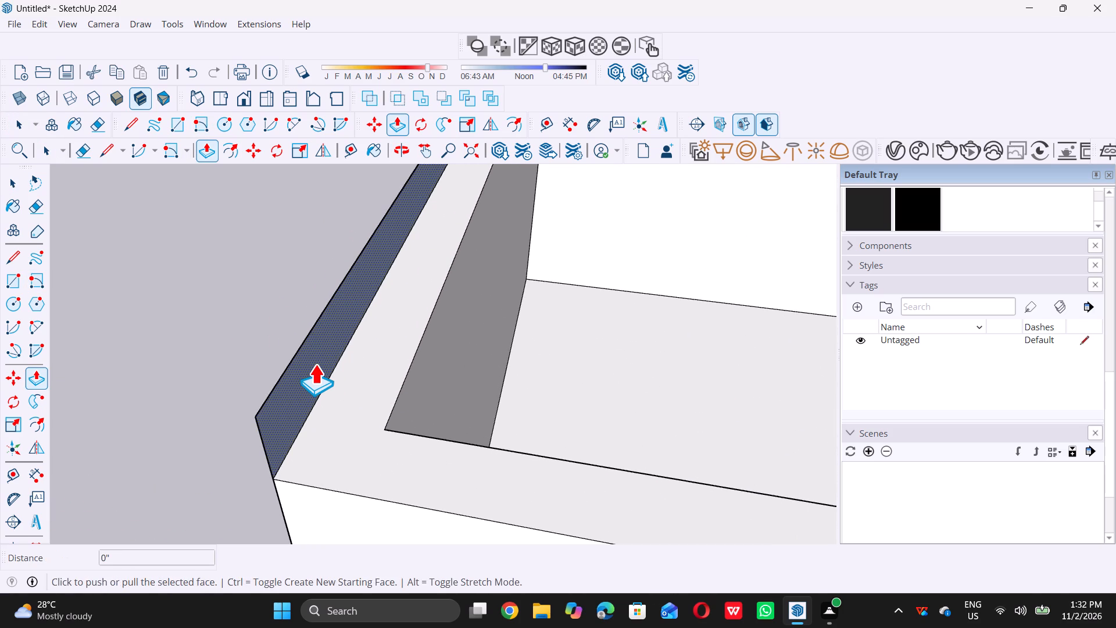
double_click(315, 365)
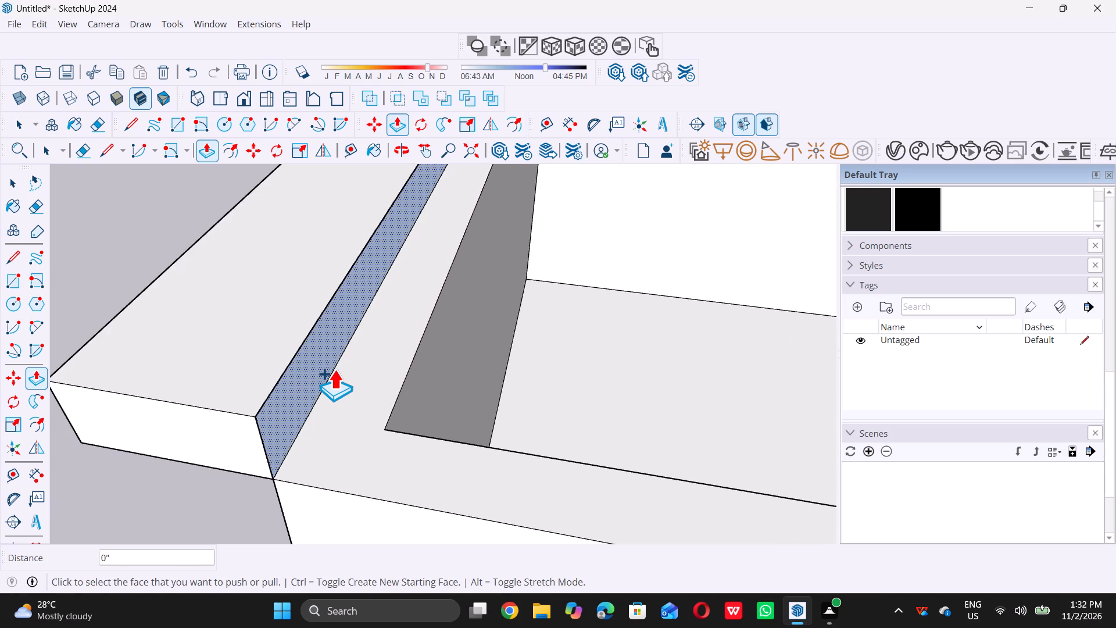
key("ctrl+z")
left_click(324, 374)
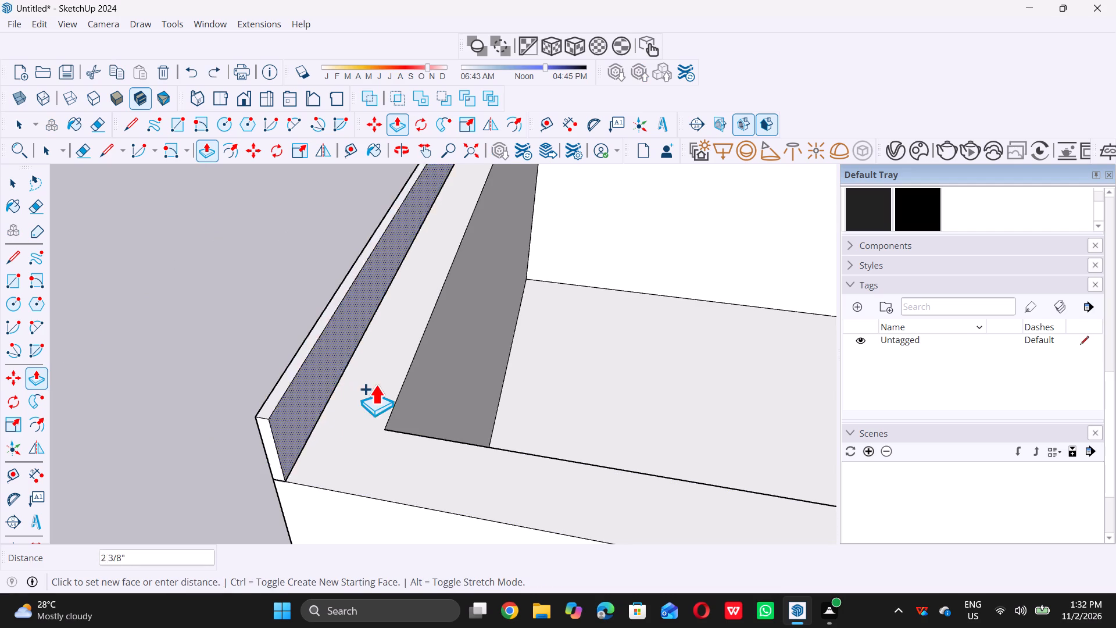
scroll(379, 384, "down", 20)
scroll(379, 384, "down", 4)
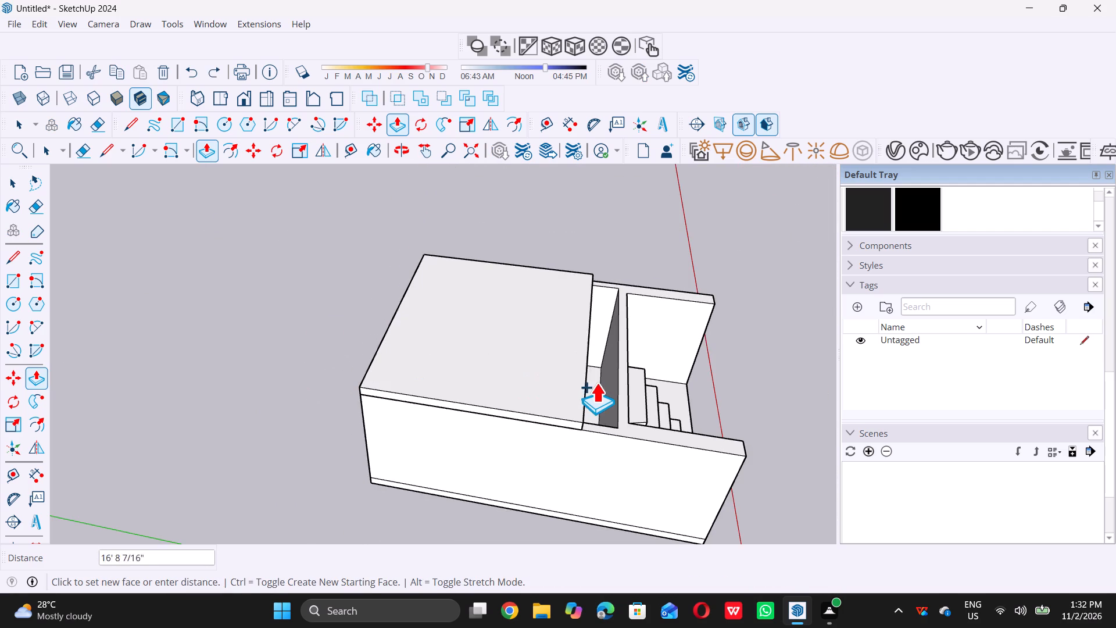
scroll(621, 412, "up", 6)
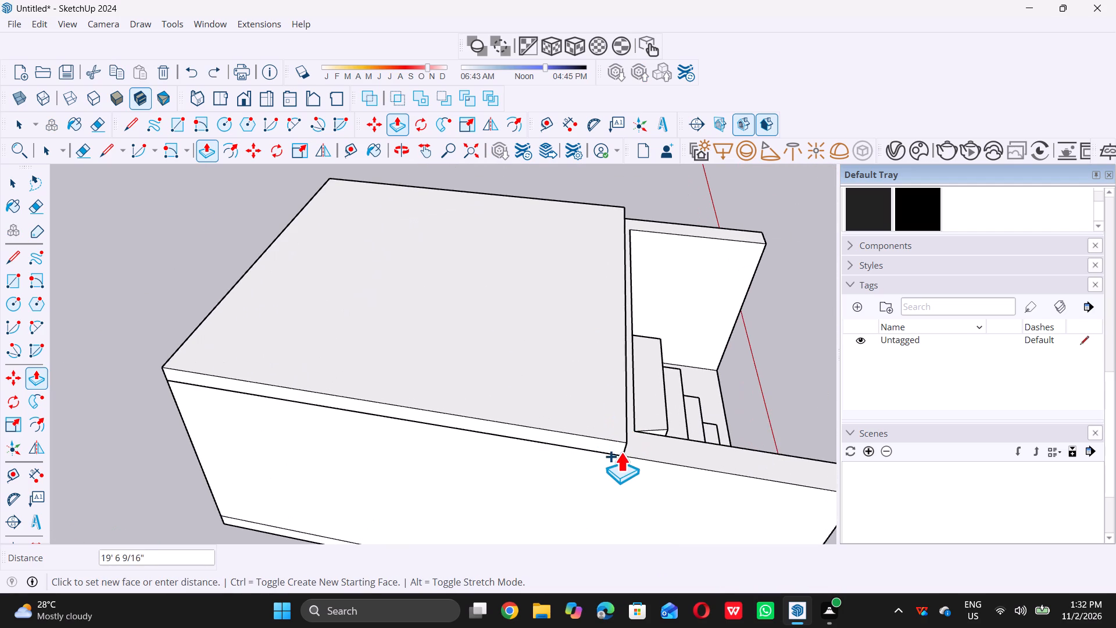
scroll(592, 442, "down", 1)
middle_click_drag(591, 438, 521, 398)
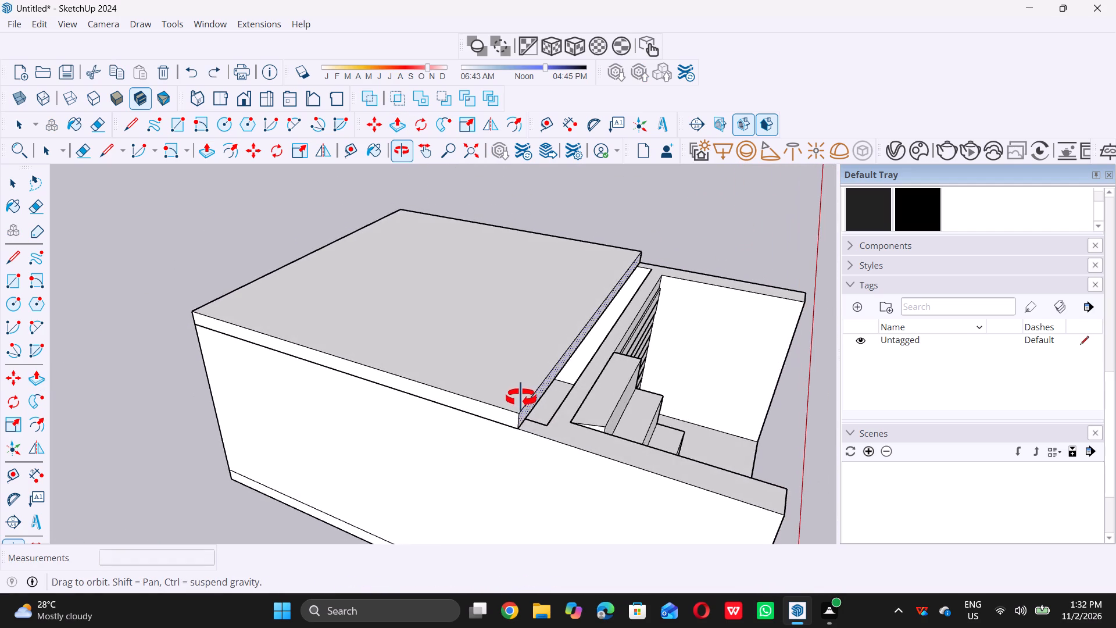
middle_click_drag(521, 398, 521, 392)
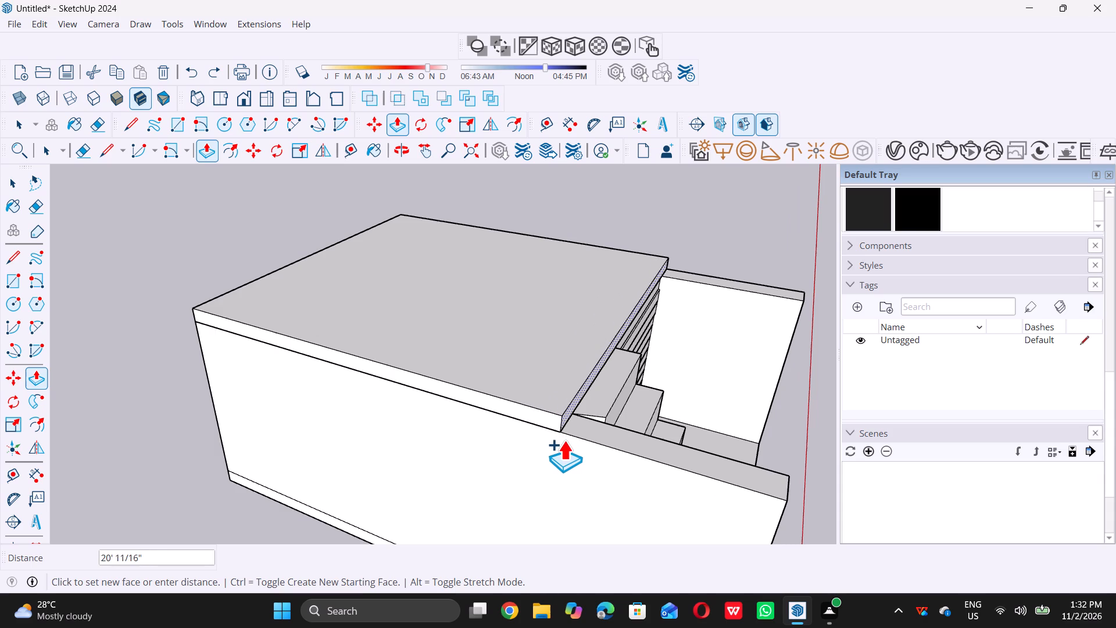
scroll(549, 418, "up", 6)
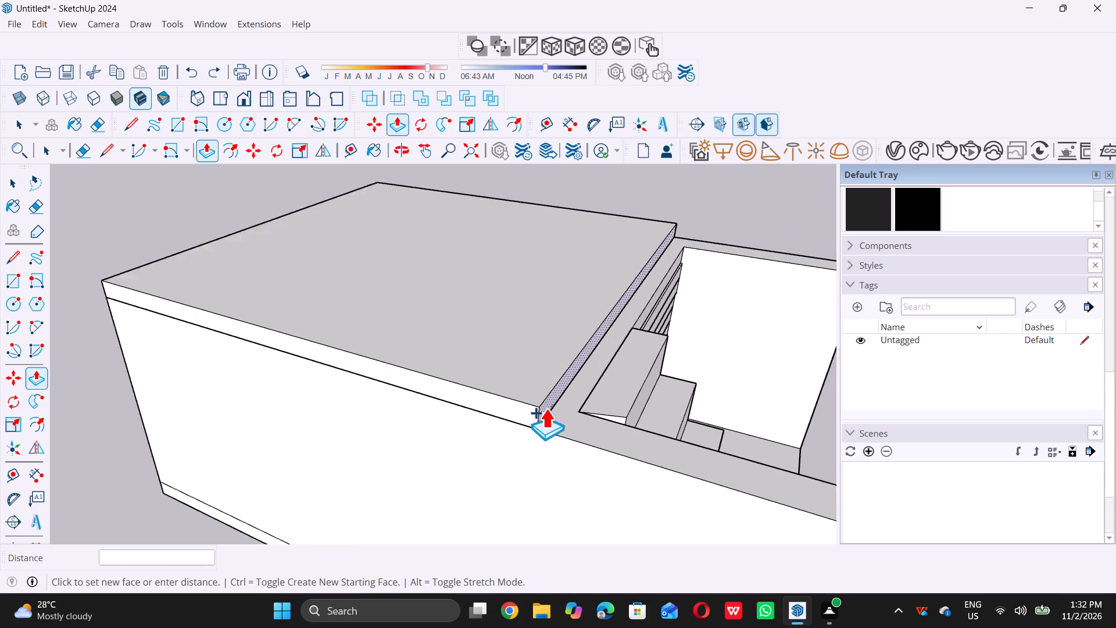
left_click(555, 409)
key("space")
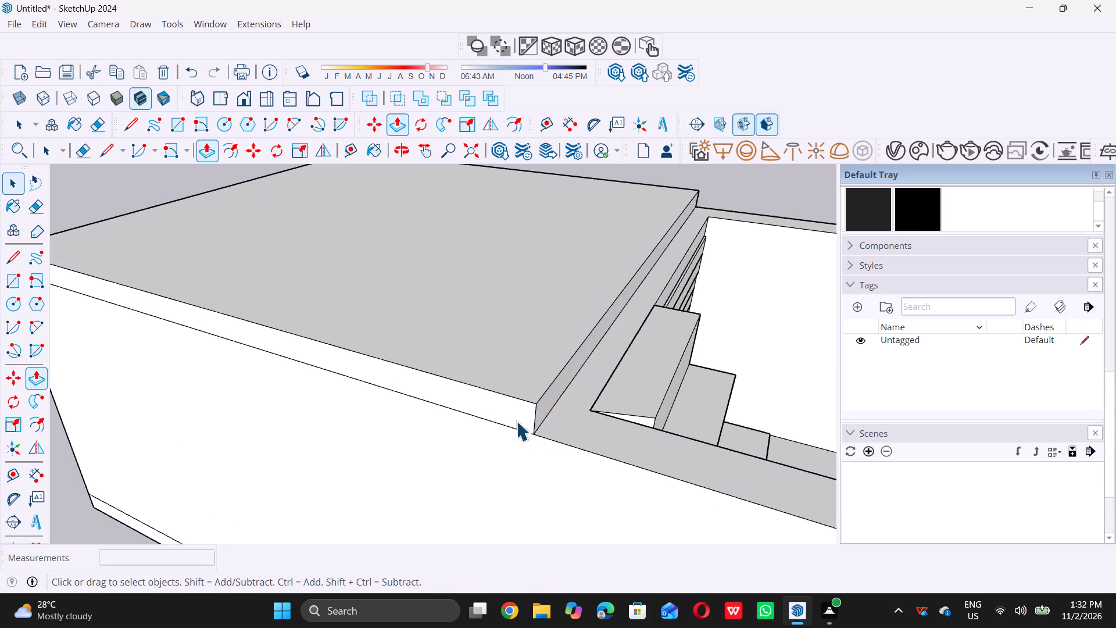
Examine the roof slab over the room from the front, above the staircase and grooved wall.
scroll(435, 412, "down", 15)
middle_click_drag(552, 419, 273, 323)
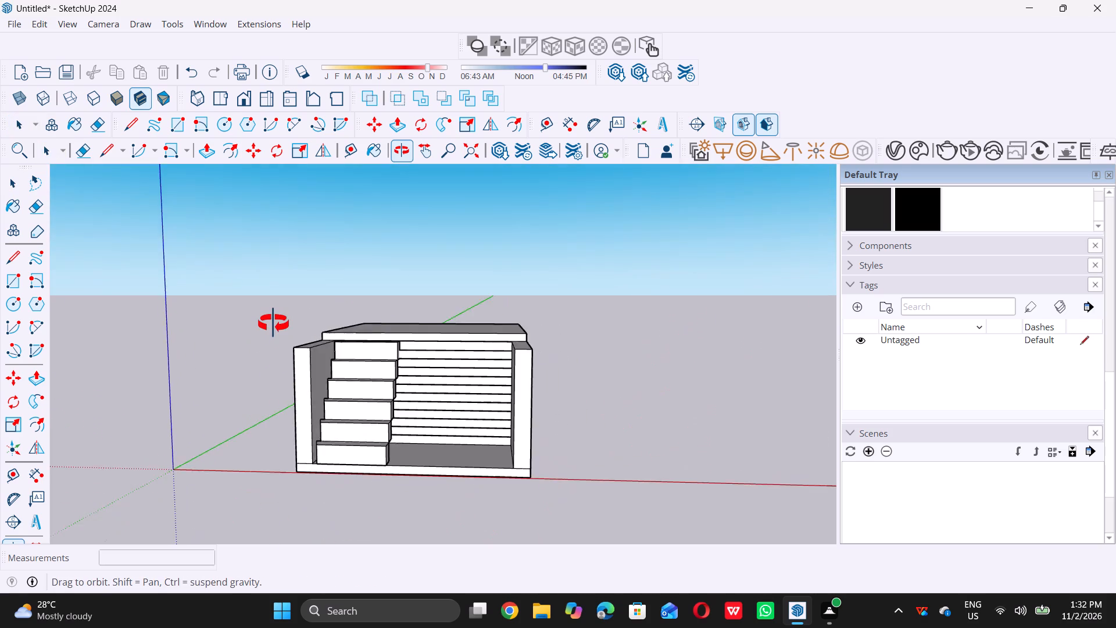
middle_click_drag(273, 323, 263, 352)
scroll(266, 352, "up", 4)
scroll(268, 352, "down", 6)
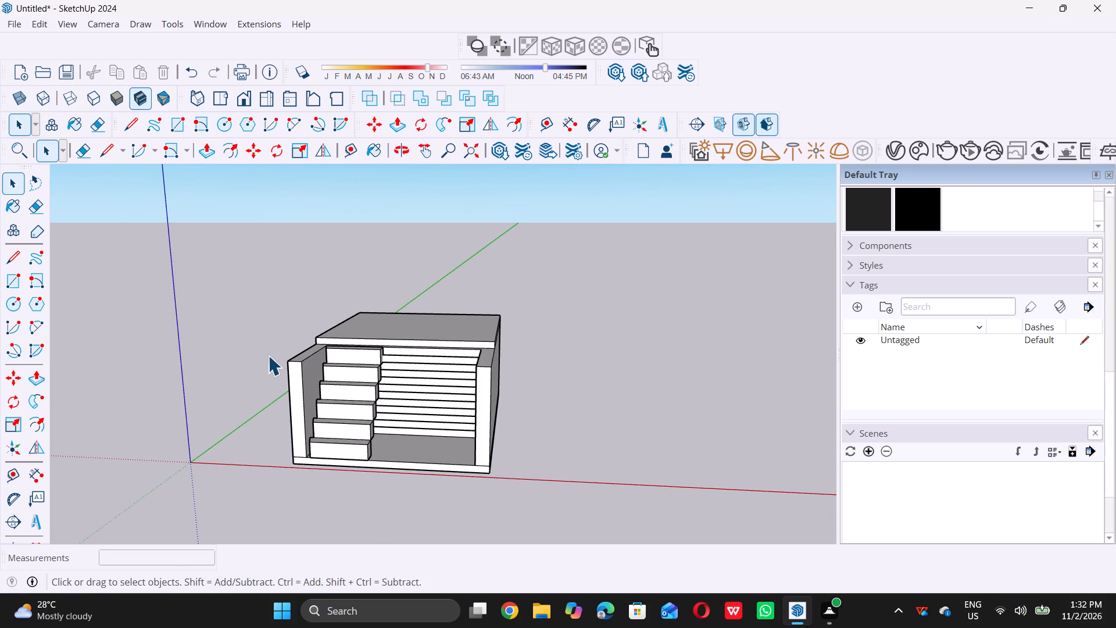
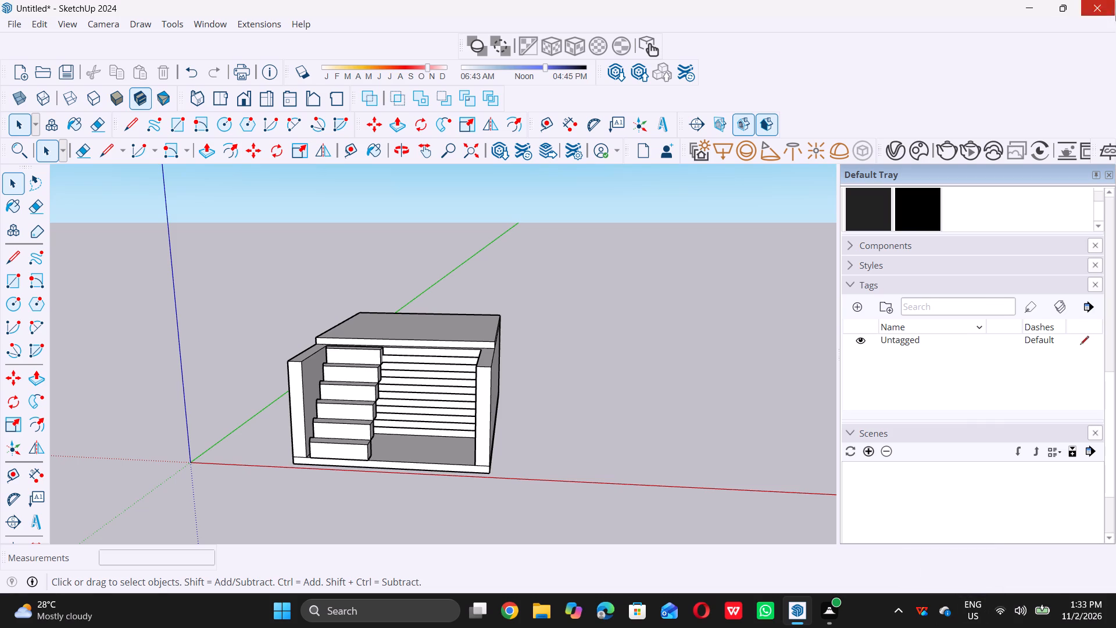
Push/Pull the roof slab's front face outward about 2' 8" over the porch, toward the top of the staircase.
scroll(245, 352, "down", 7)
middle_click_drag(310, 276, 317, 356)
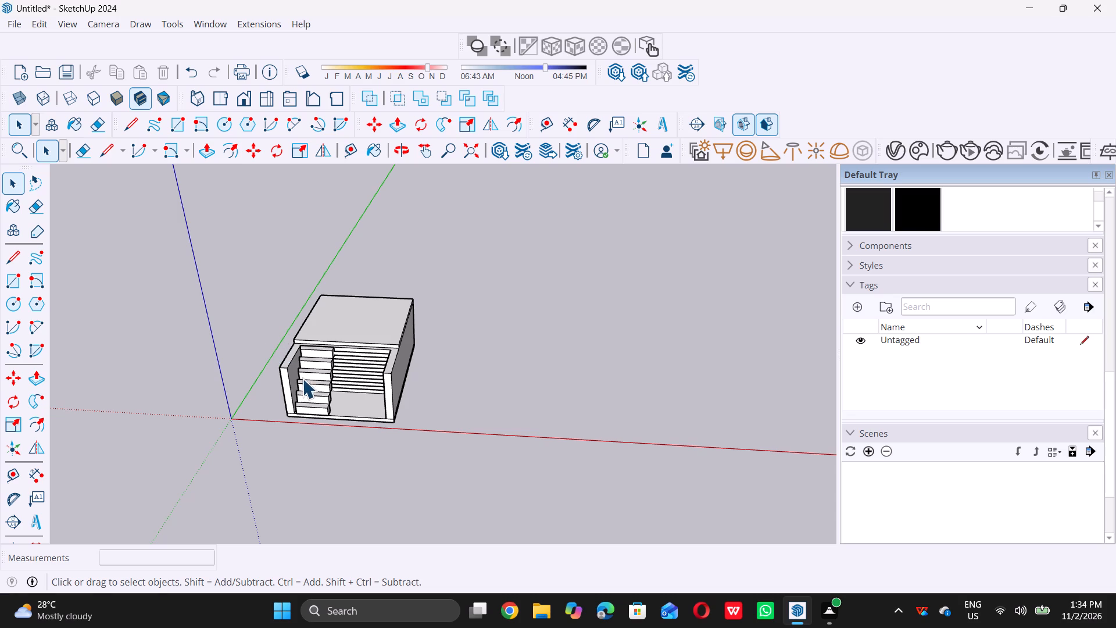
middle_click_drag(301, 418, 266, 377)
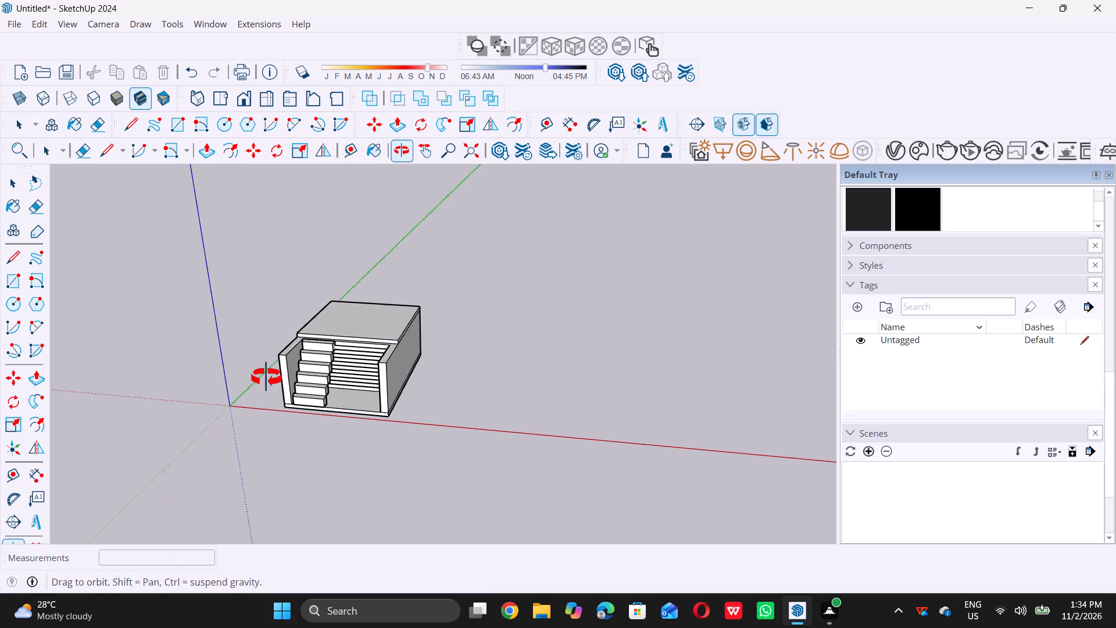
middle_click_drag(266, 377, 227, 380)
middle_click(226, 380)
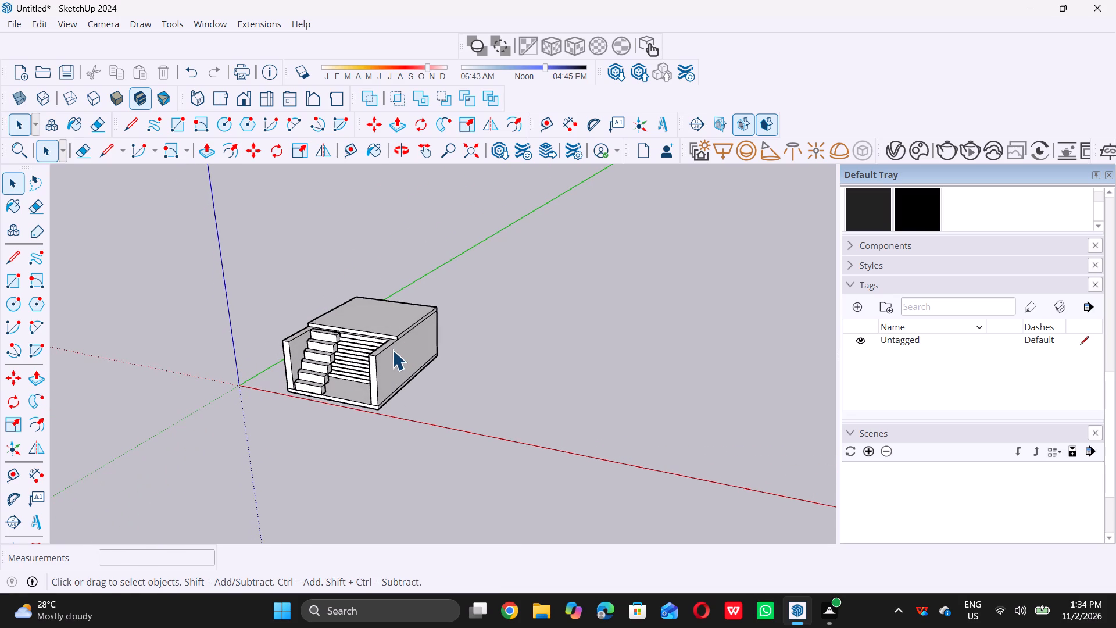
middle_click_drag(360, 364, 341, 359)
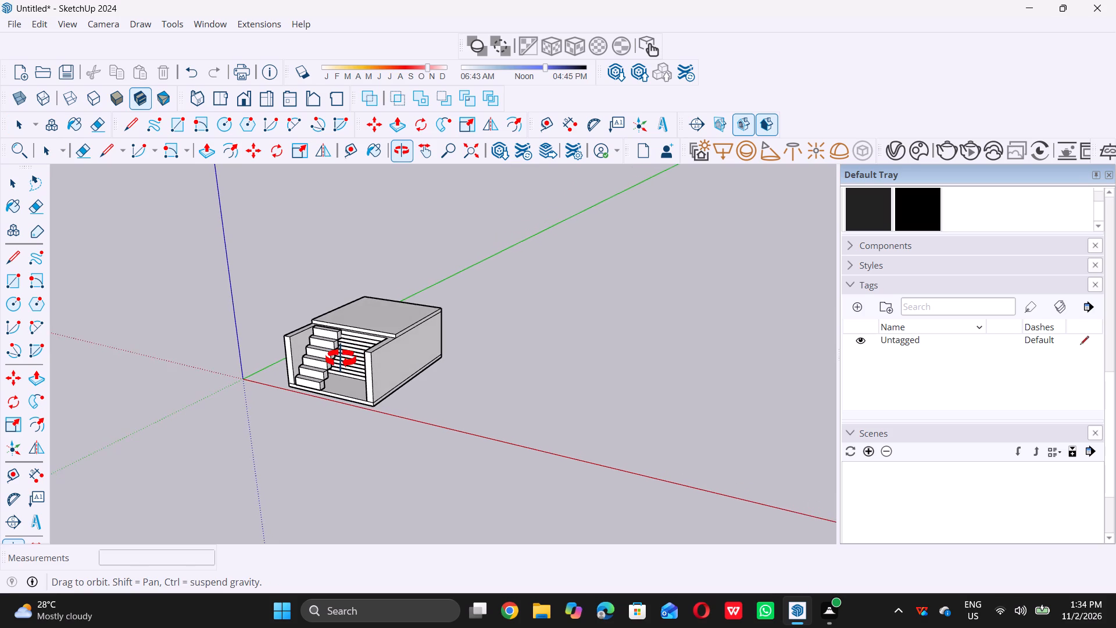
middle_click_drag(341, 359, 344, 341)
scroll(324, 349, "up", 6)
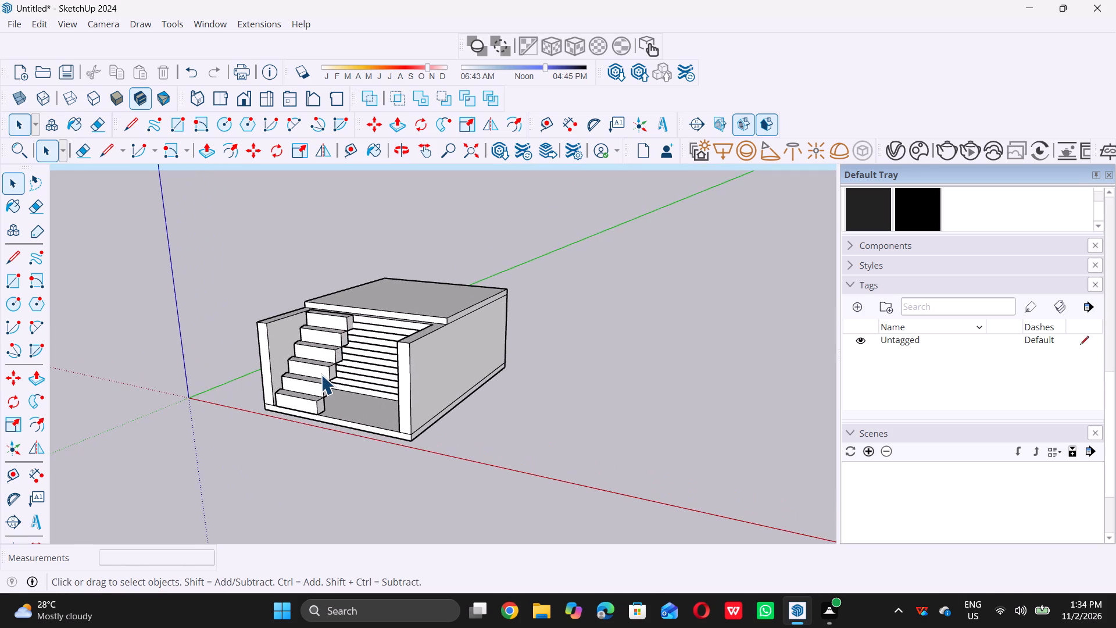
scroll(444, 307, "up", 10)
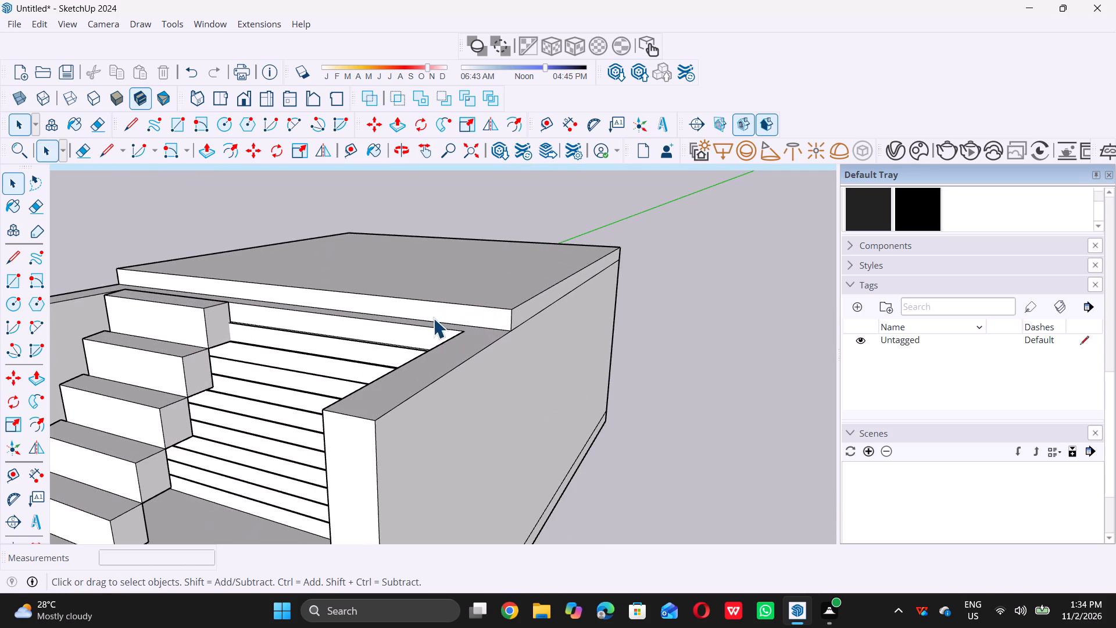
double_click(437, 315)
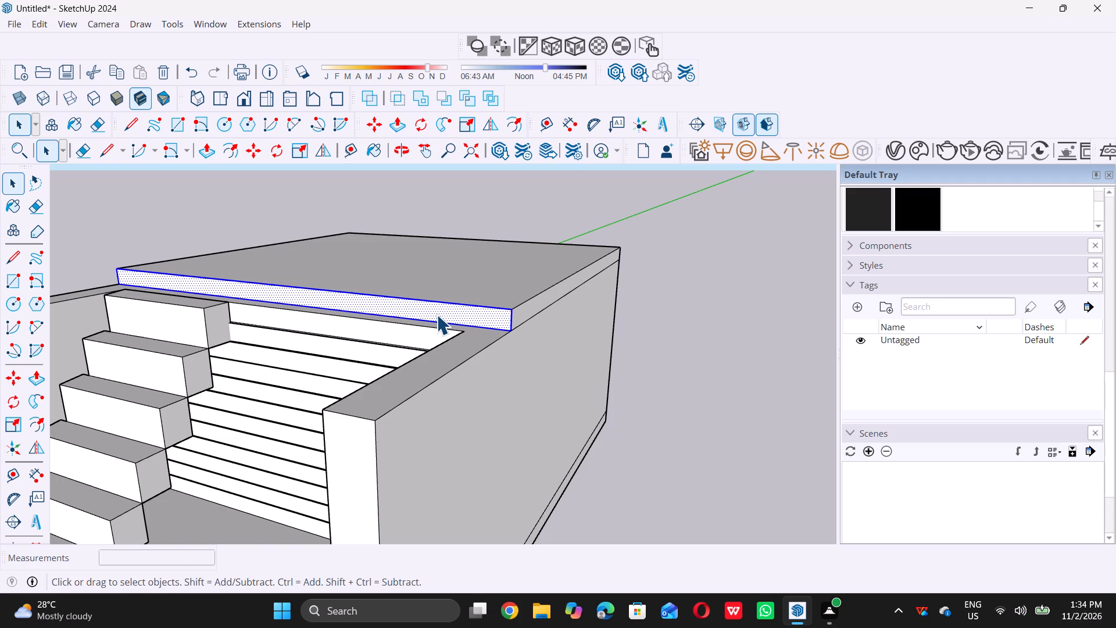
key("p")
left_click(438, 311)
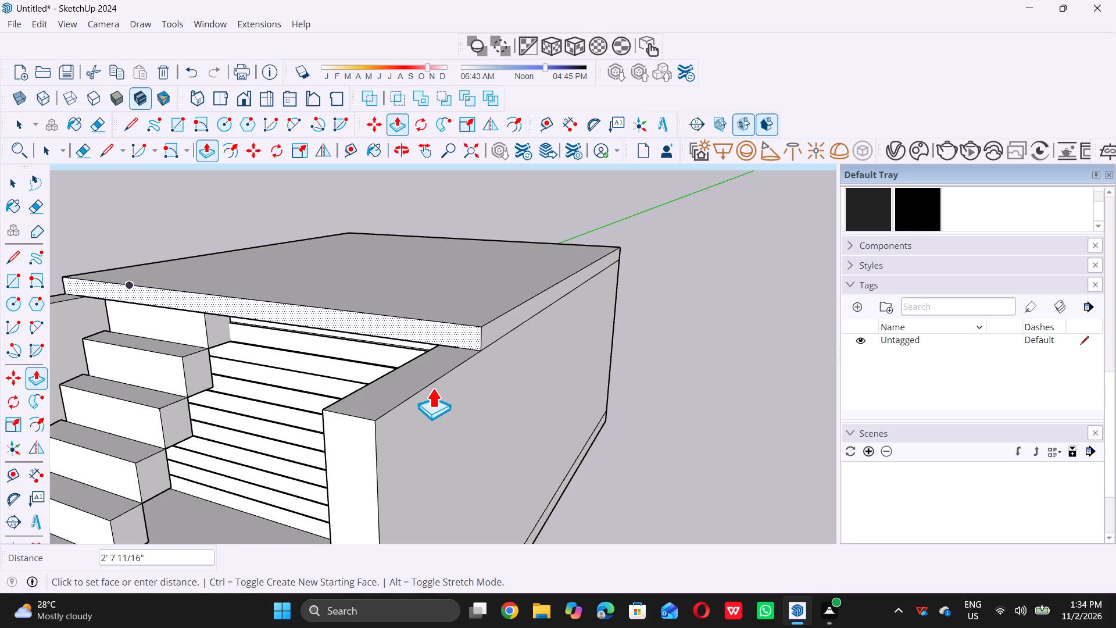
left_click(432, 388)
key("space")
left_click_drag(673, 472, 674, 472)
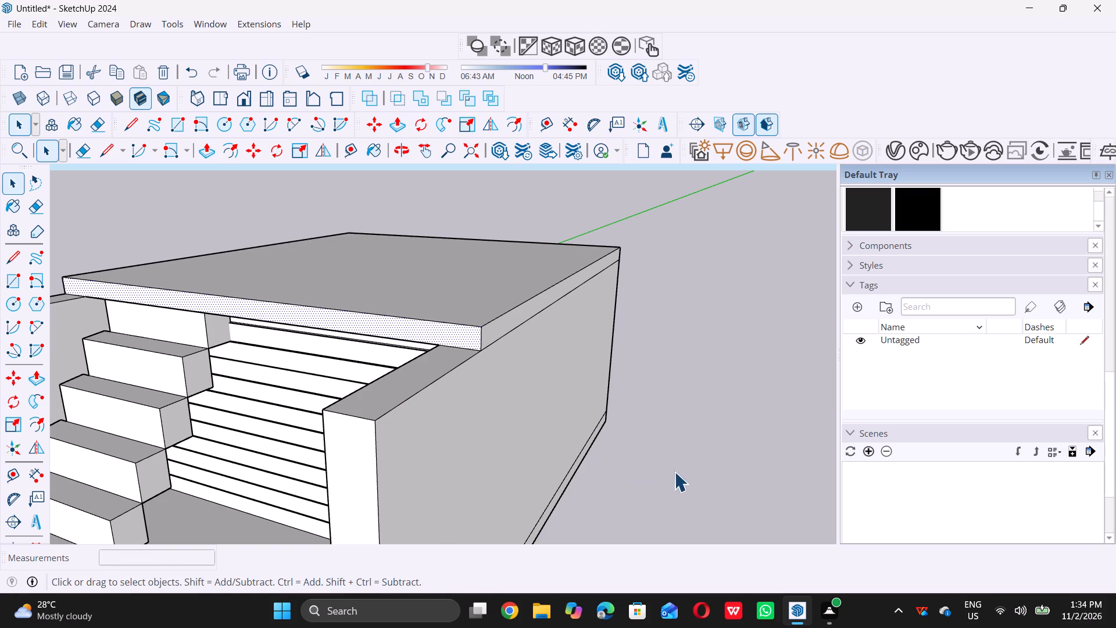
left_click_drag(674, 472, 678, 470)
left_click(679, 469)
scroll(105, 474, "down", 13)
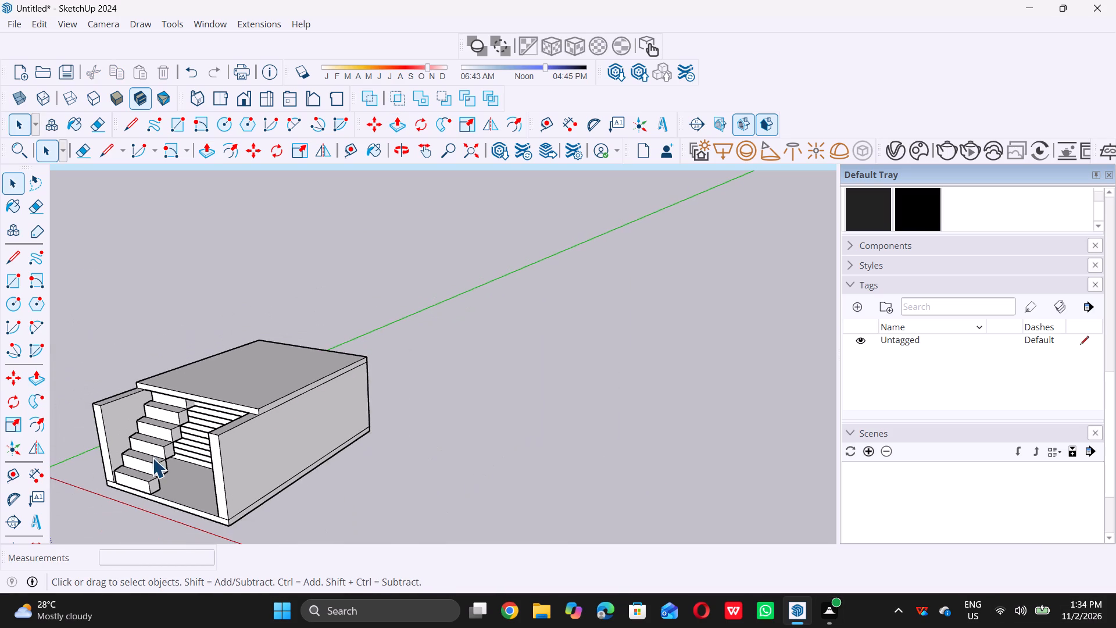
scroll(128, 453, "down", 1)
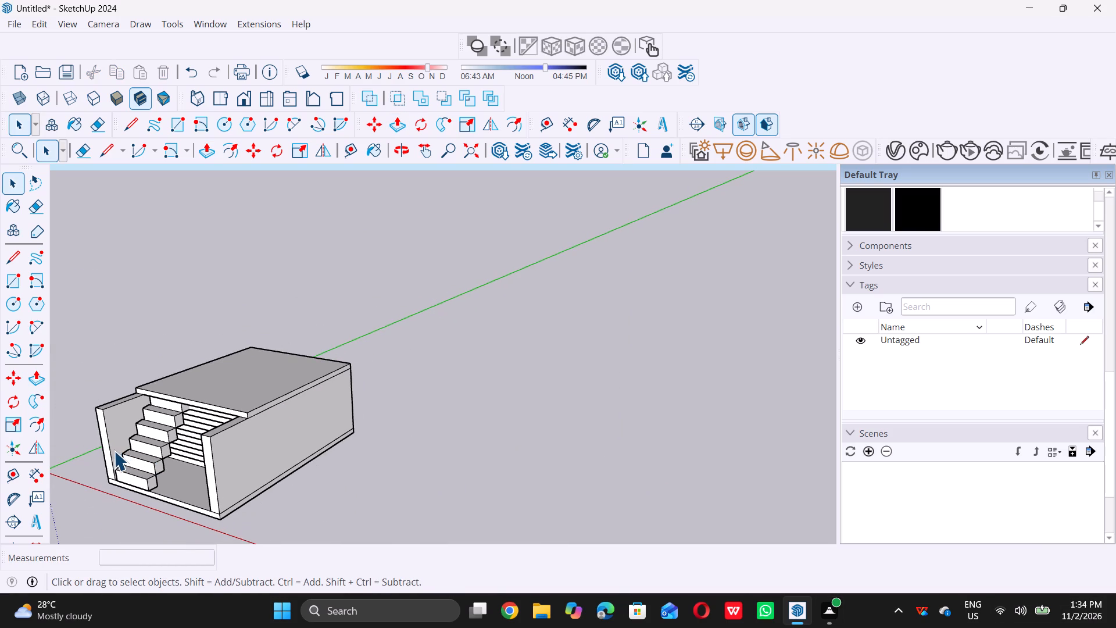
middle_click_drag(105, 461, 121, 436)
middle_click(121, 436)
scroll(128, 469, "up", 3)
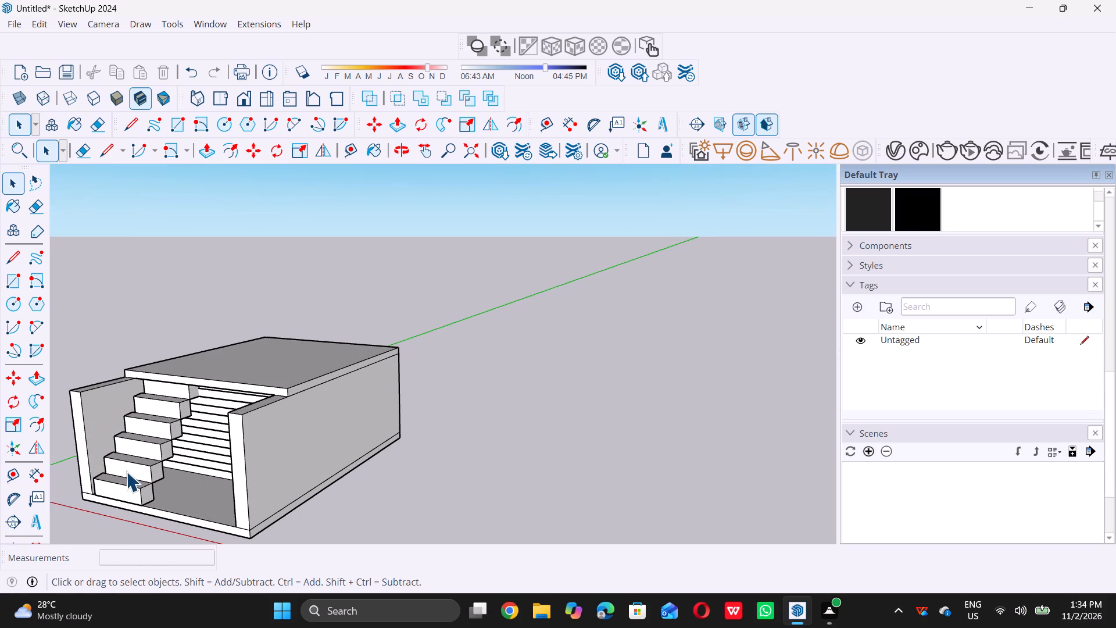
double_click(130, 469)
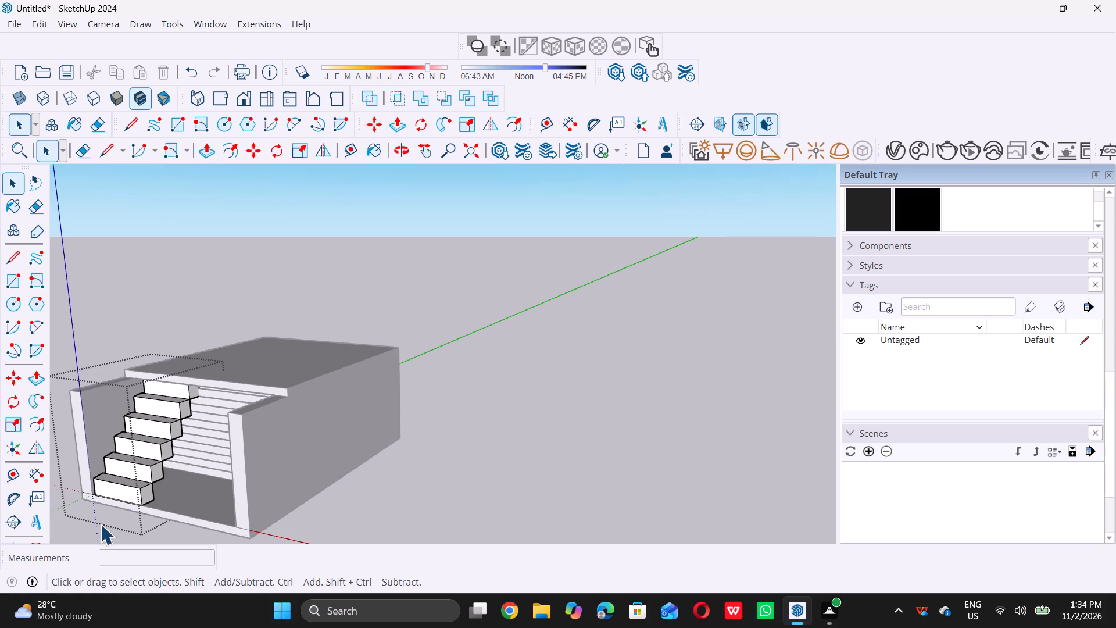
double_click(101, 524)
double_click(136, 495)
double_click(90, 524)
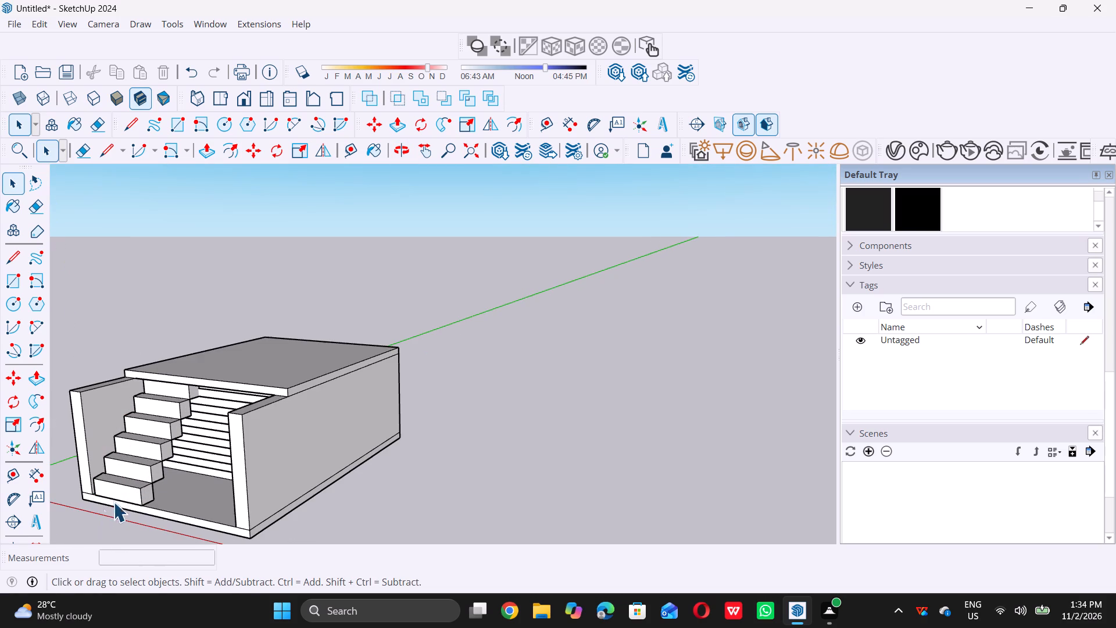
Move the whole staircase outward about 1' 11" so its top step sits at the extended roof slab's front edge.
left_click(135, 494)
scroll(211, 437, "down", 6)
middle_click_drag(260, 474, 264, 478)
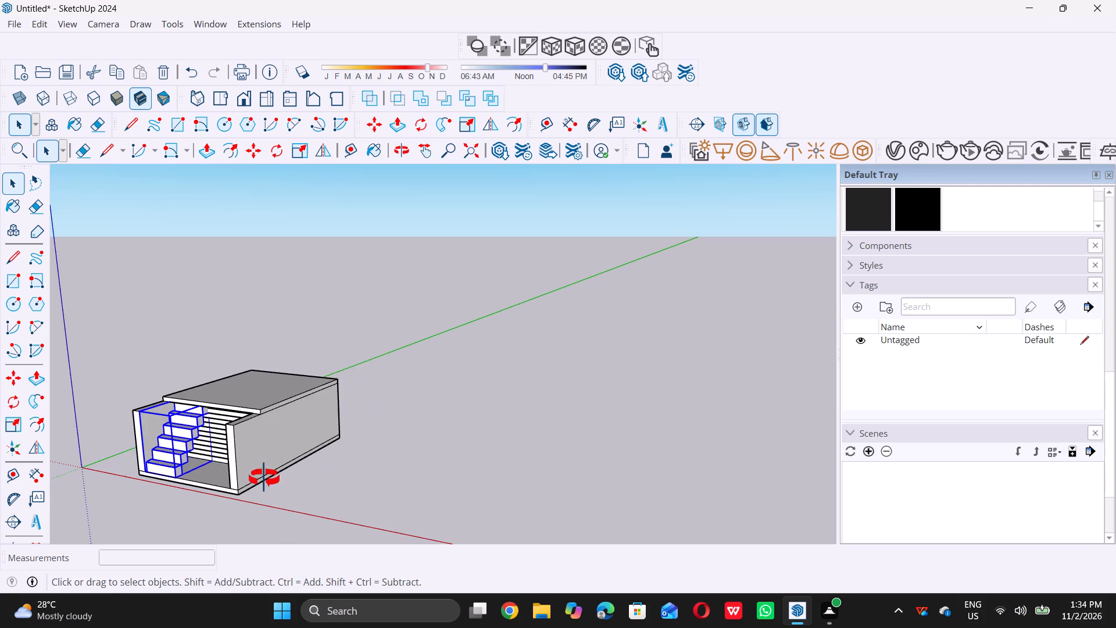
middle_click_drag(264, 478, 279, 522)
middle_click(279, 522)
scroll(135, 429, "up", 6)
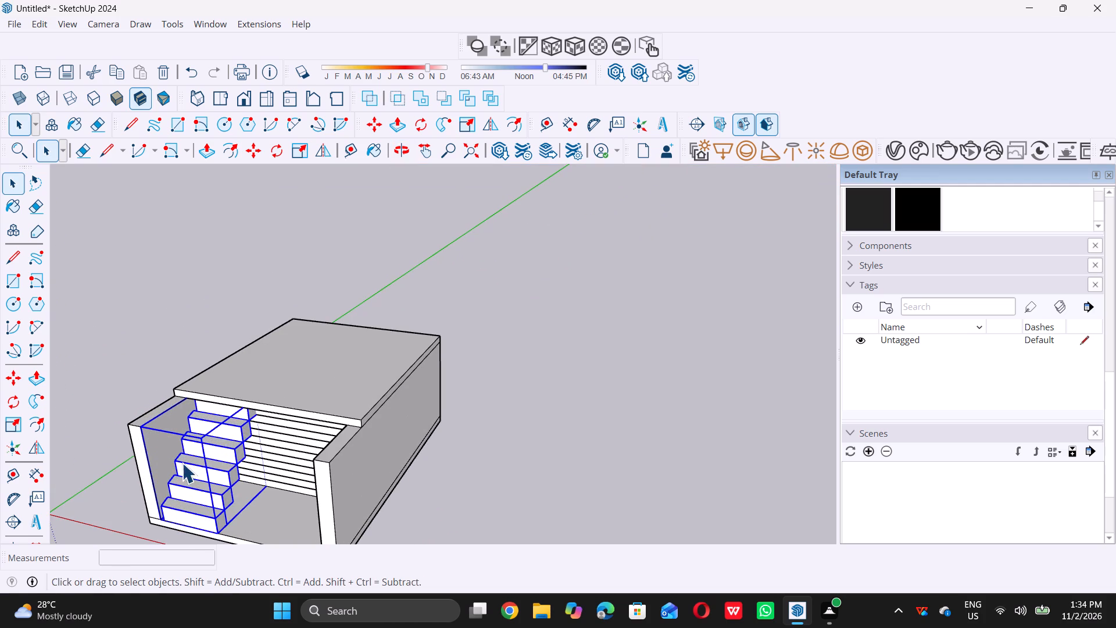
key("m")
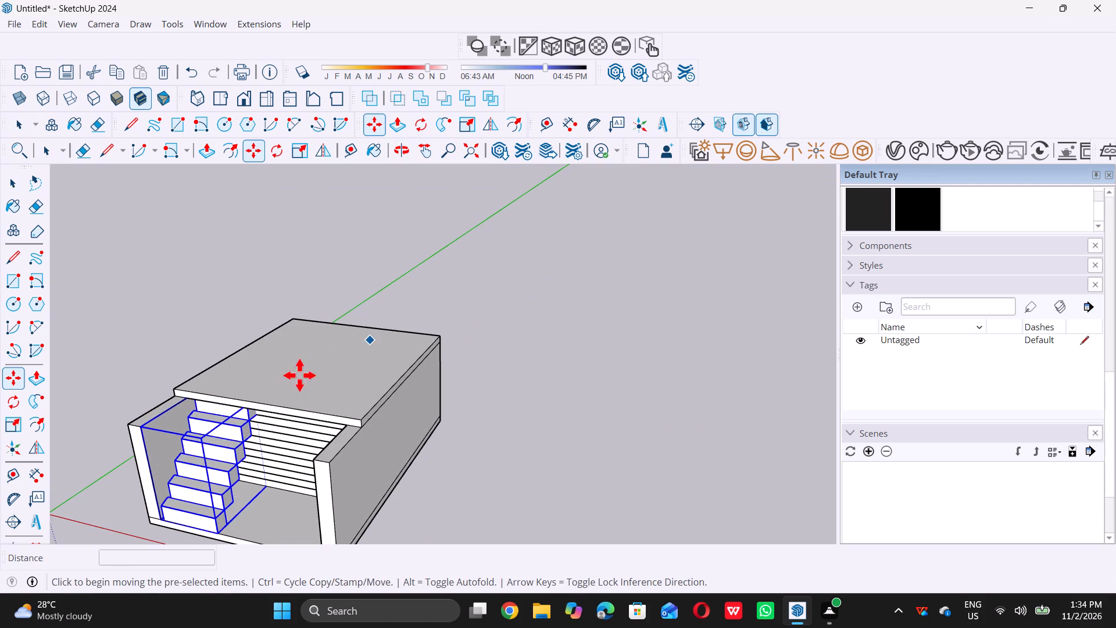
double_click(255, 397)
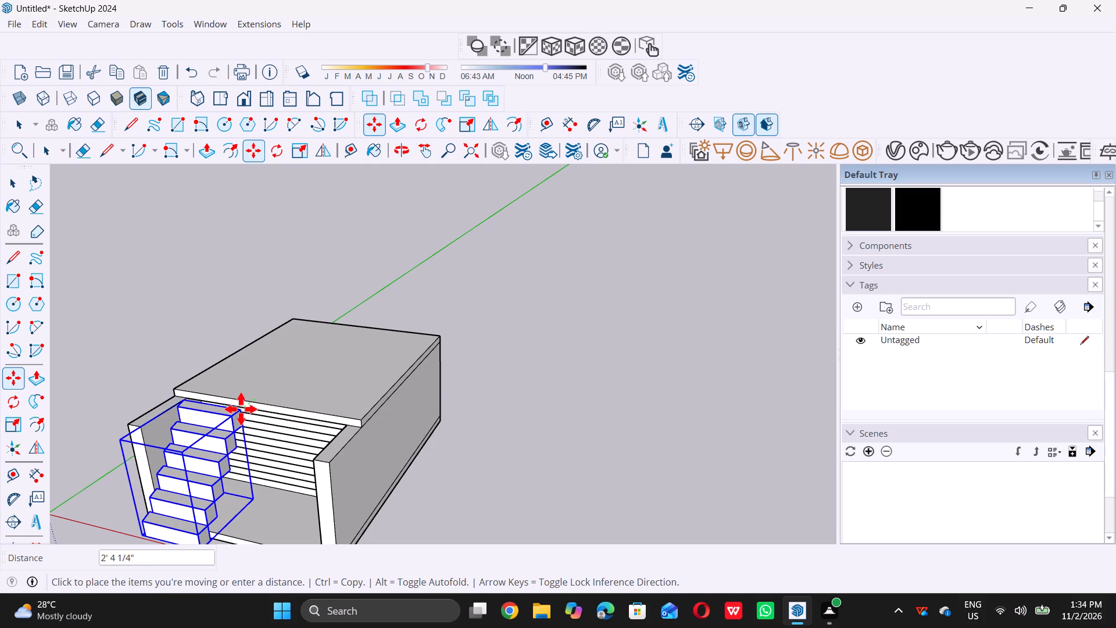
scroll(239, 409, "up", 4)
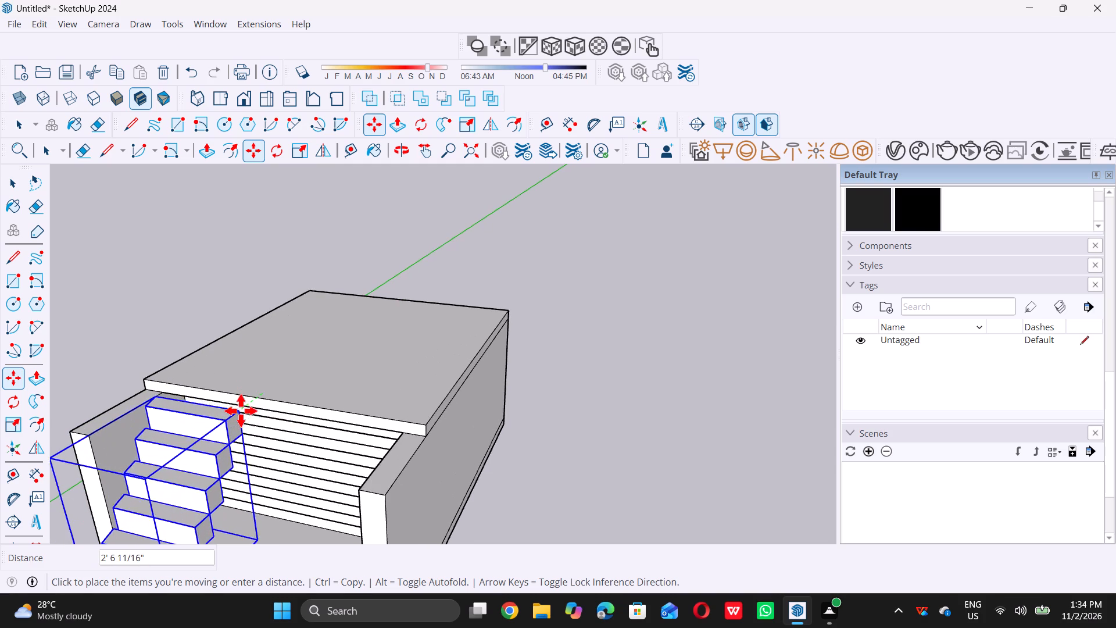
left_click(247, 405)
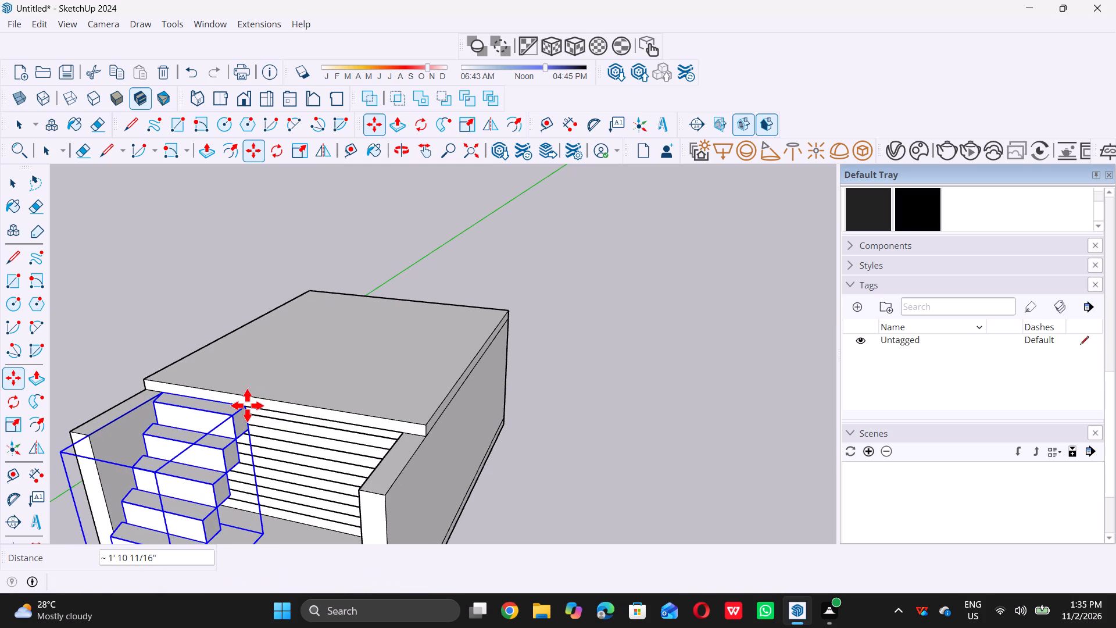
key("space")
left_click(670, 448)
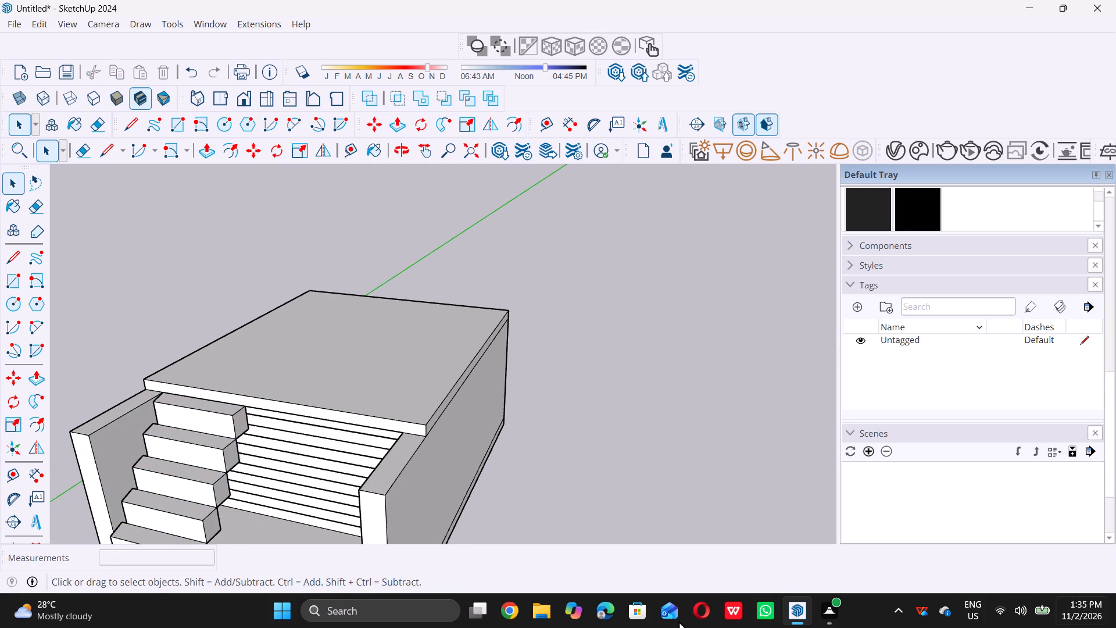
Examine the fit of the staircase against the extended roof slab and side walls from the front and the opposite side.
scroll(424, 393, "down", 5)
scroll(345, 379, "down", 2)
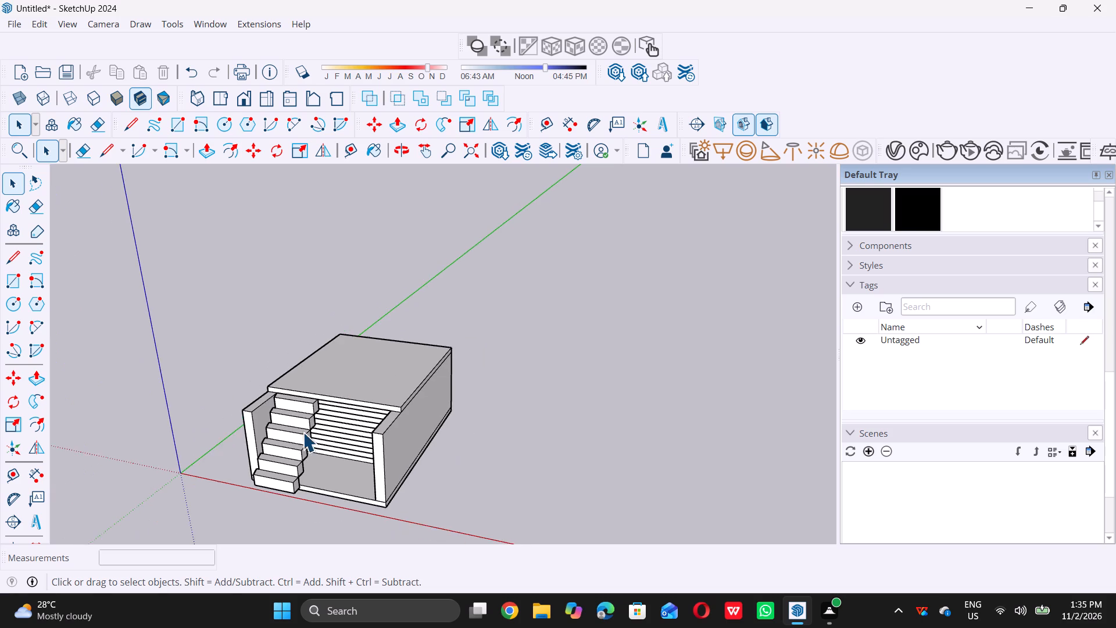
scroll(303, 432, "down", 2)
middle_click_drag(286, 460, 316, 431)
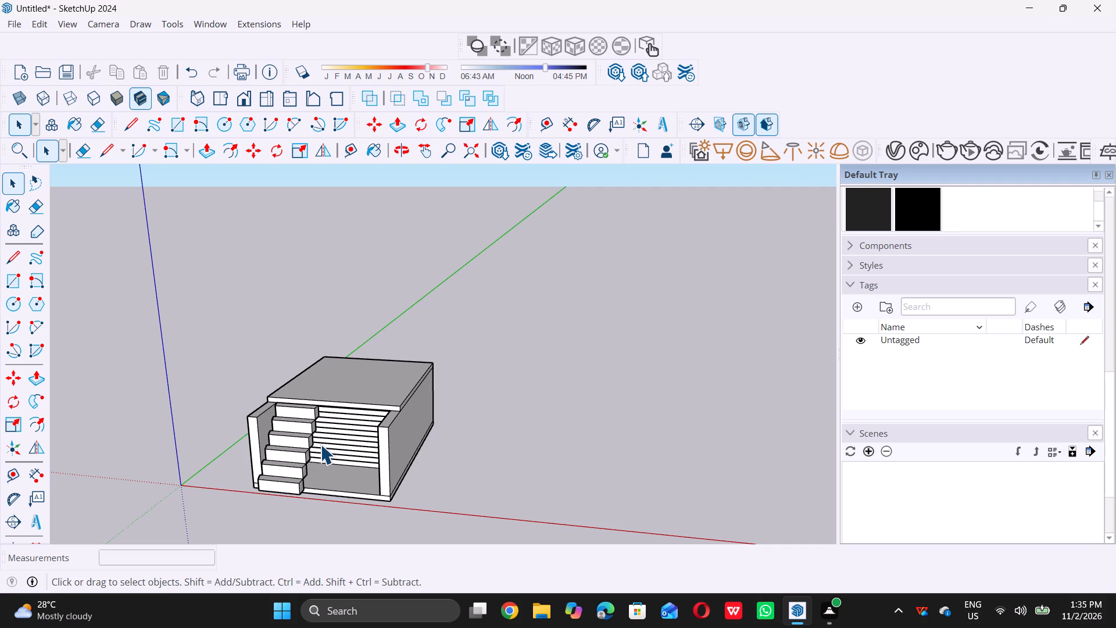
scroll(104, 337, "down", 6)
middle_click_drag(105, 394, 317, 361)
scroll(266, 422, "up", 6)
middle_click_drag(273, 441, 251, 431)
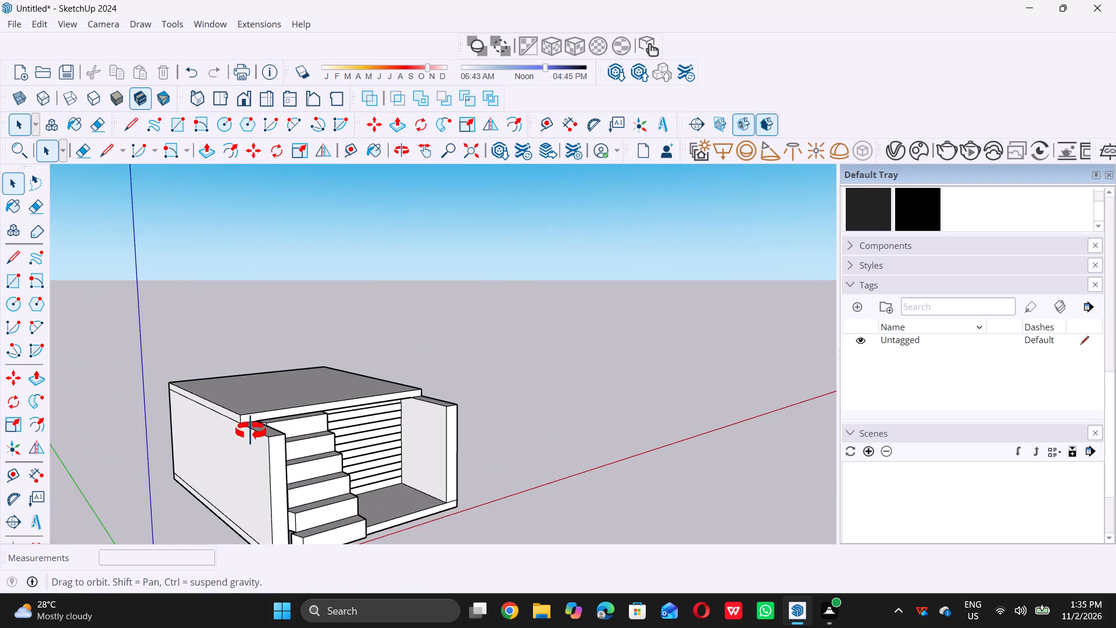
middle_click_drag(251, 431, 224, 371)
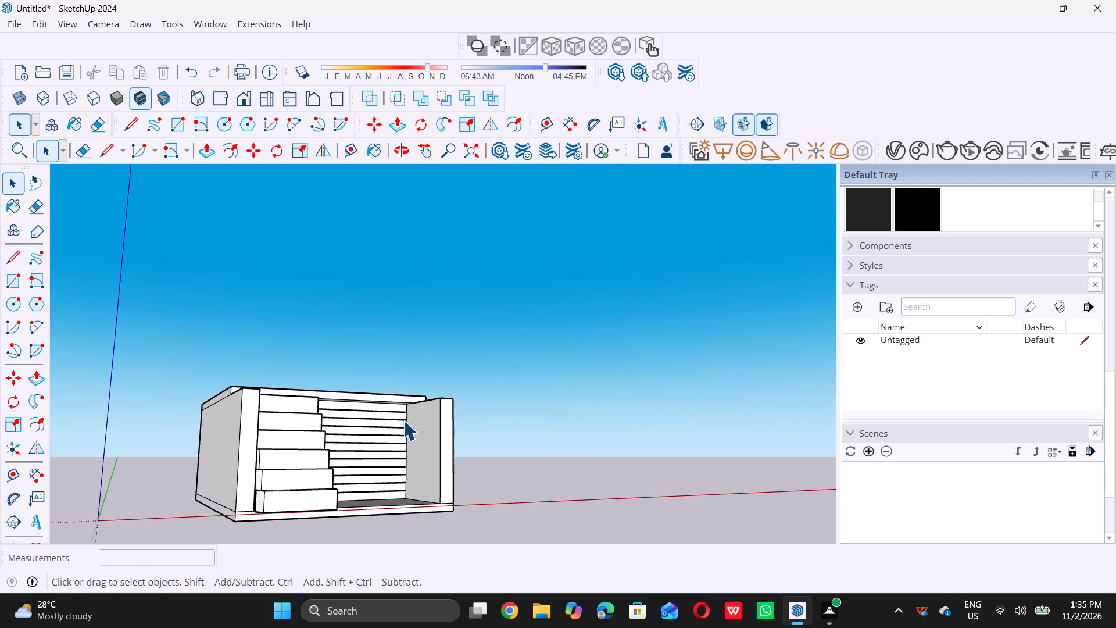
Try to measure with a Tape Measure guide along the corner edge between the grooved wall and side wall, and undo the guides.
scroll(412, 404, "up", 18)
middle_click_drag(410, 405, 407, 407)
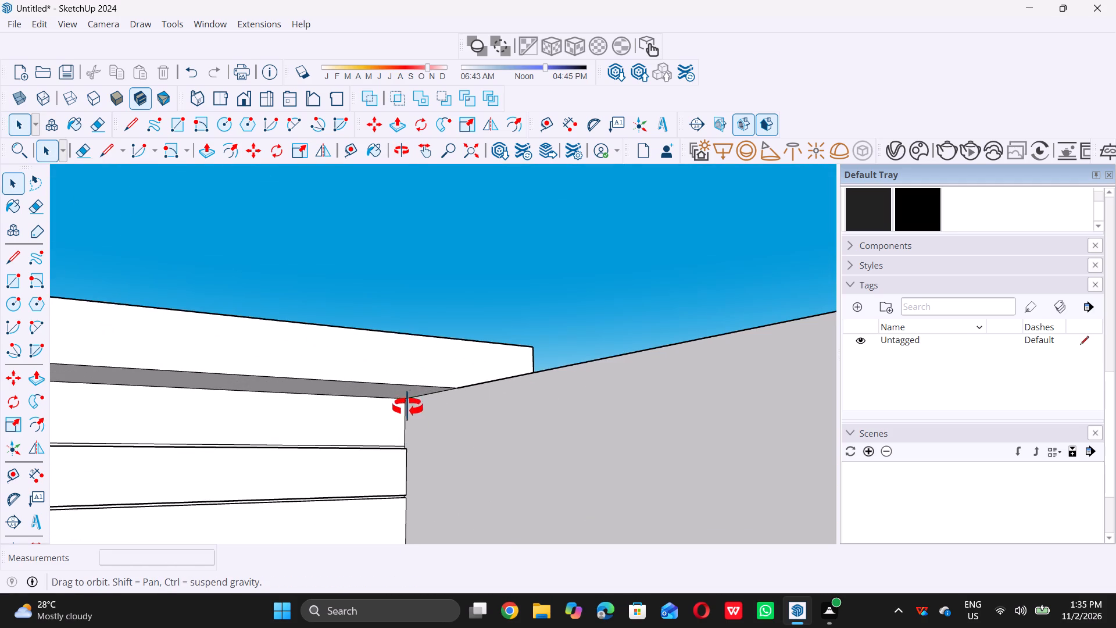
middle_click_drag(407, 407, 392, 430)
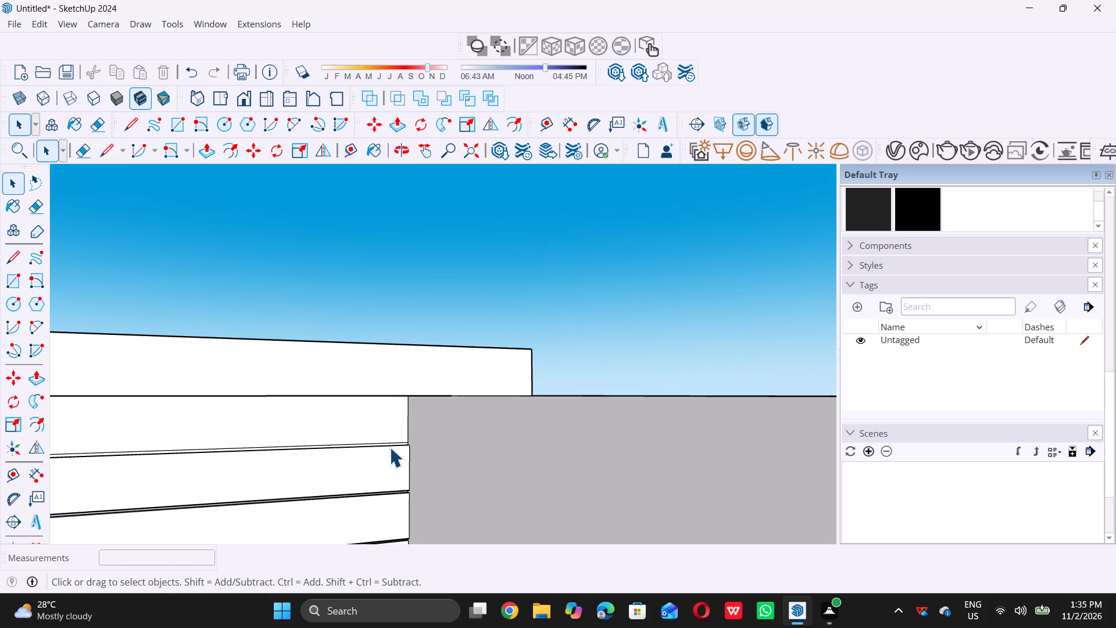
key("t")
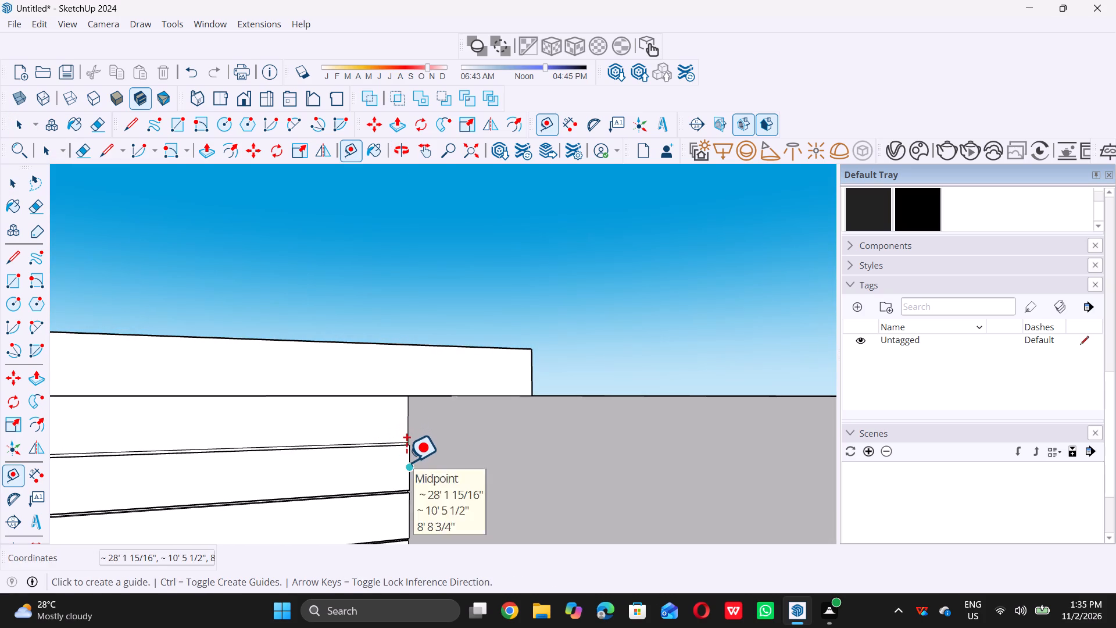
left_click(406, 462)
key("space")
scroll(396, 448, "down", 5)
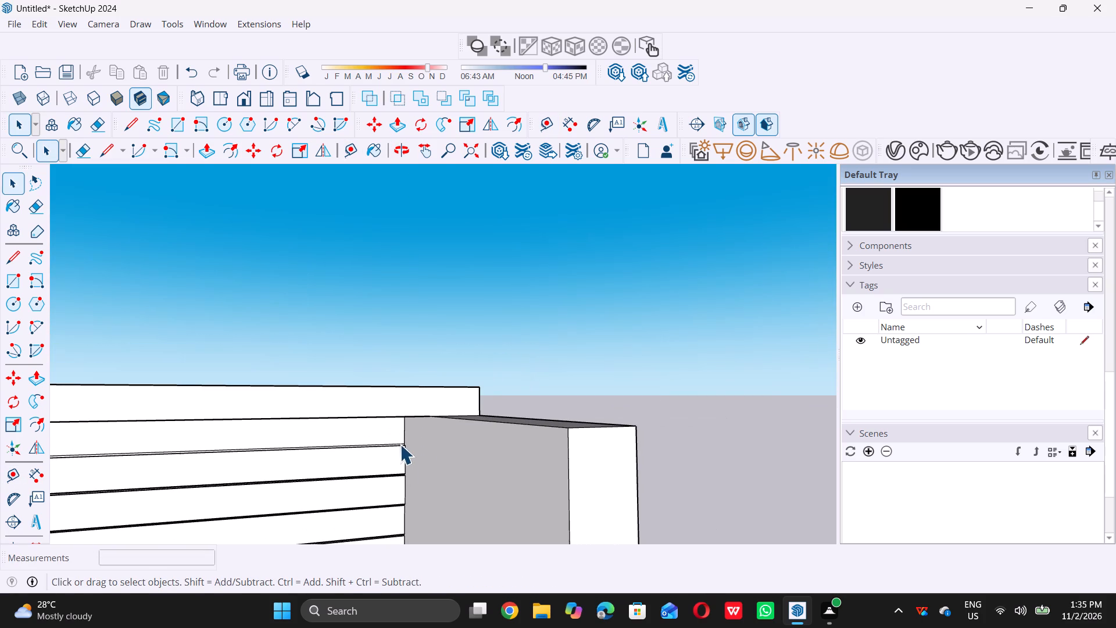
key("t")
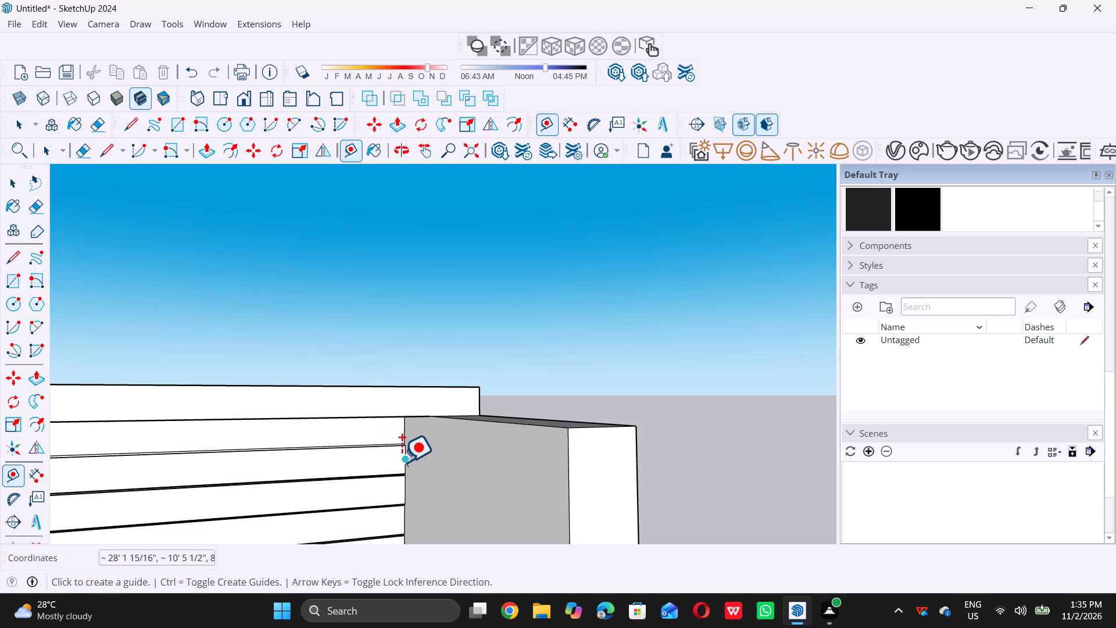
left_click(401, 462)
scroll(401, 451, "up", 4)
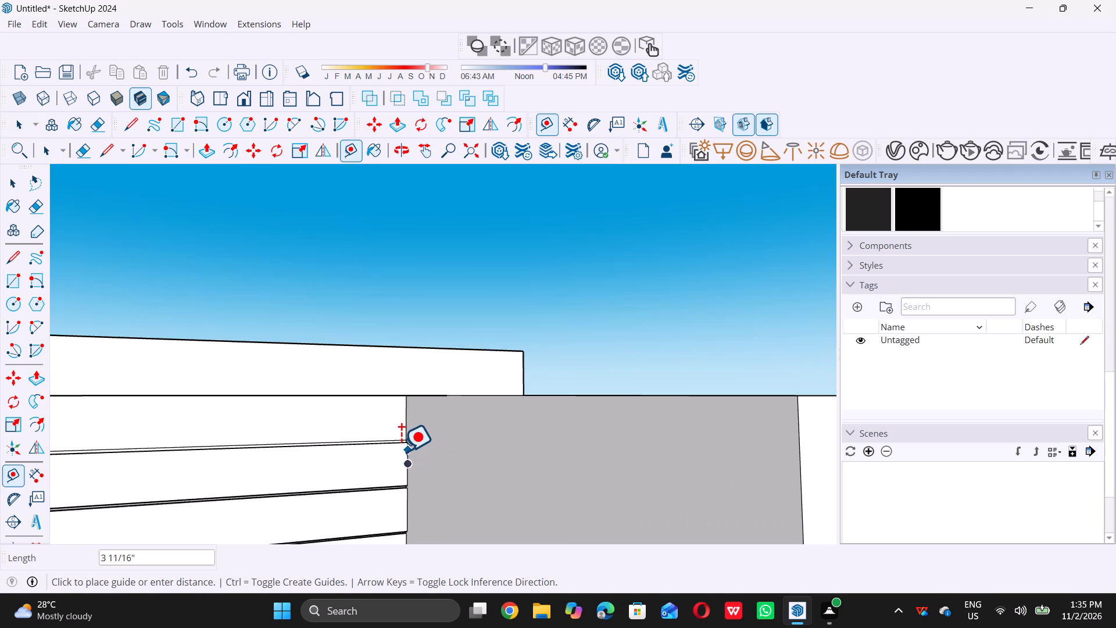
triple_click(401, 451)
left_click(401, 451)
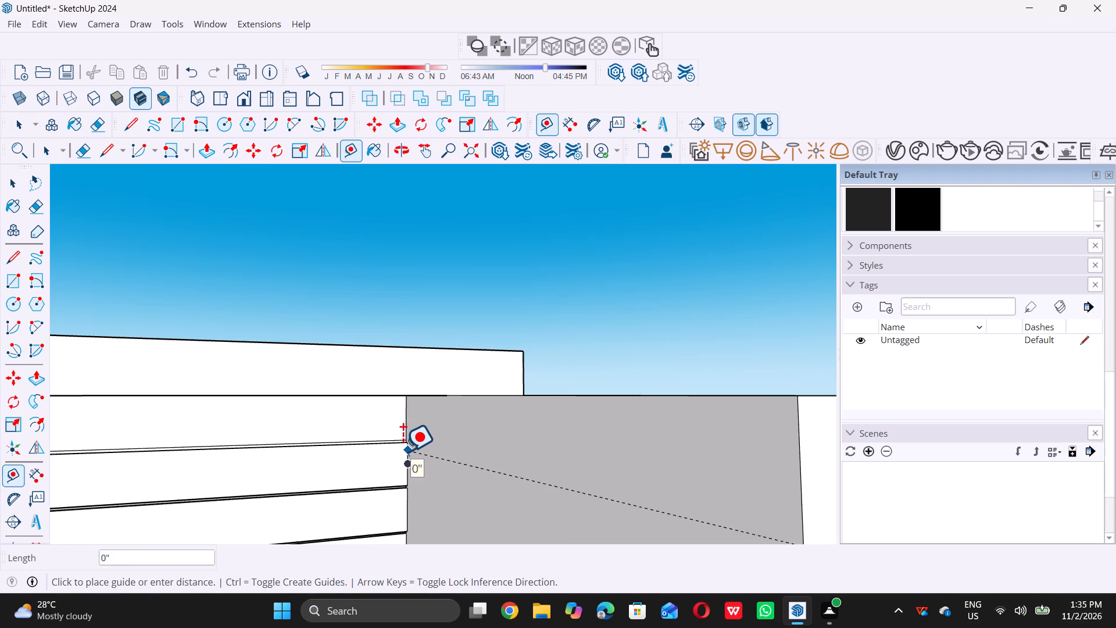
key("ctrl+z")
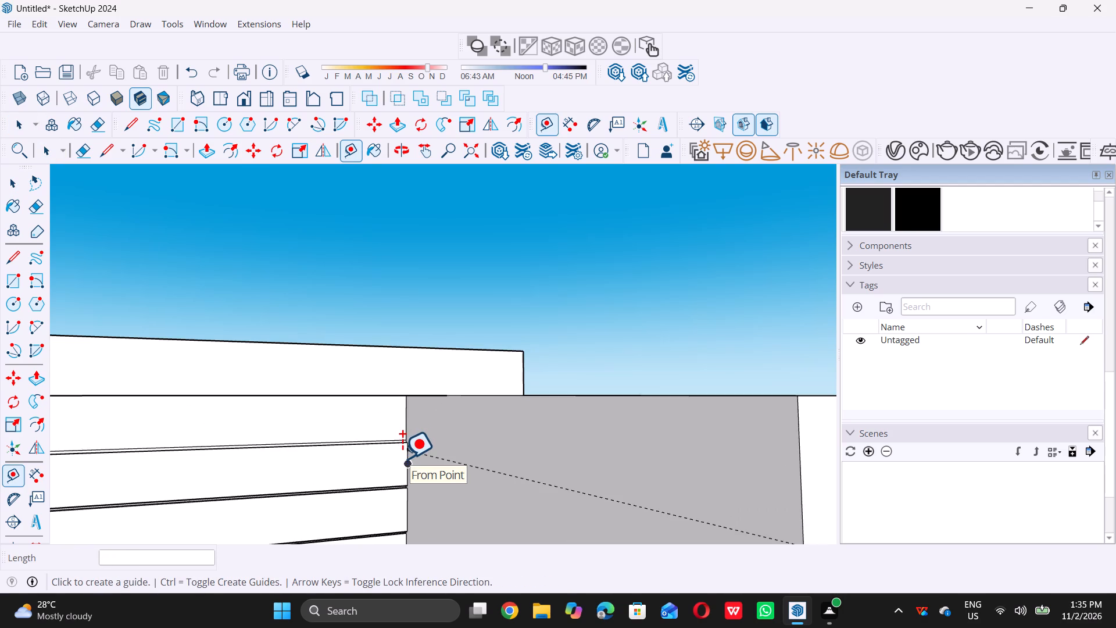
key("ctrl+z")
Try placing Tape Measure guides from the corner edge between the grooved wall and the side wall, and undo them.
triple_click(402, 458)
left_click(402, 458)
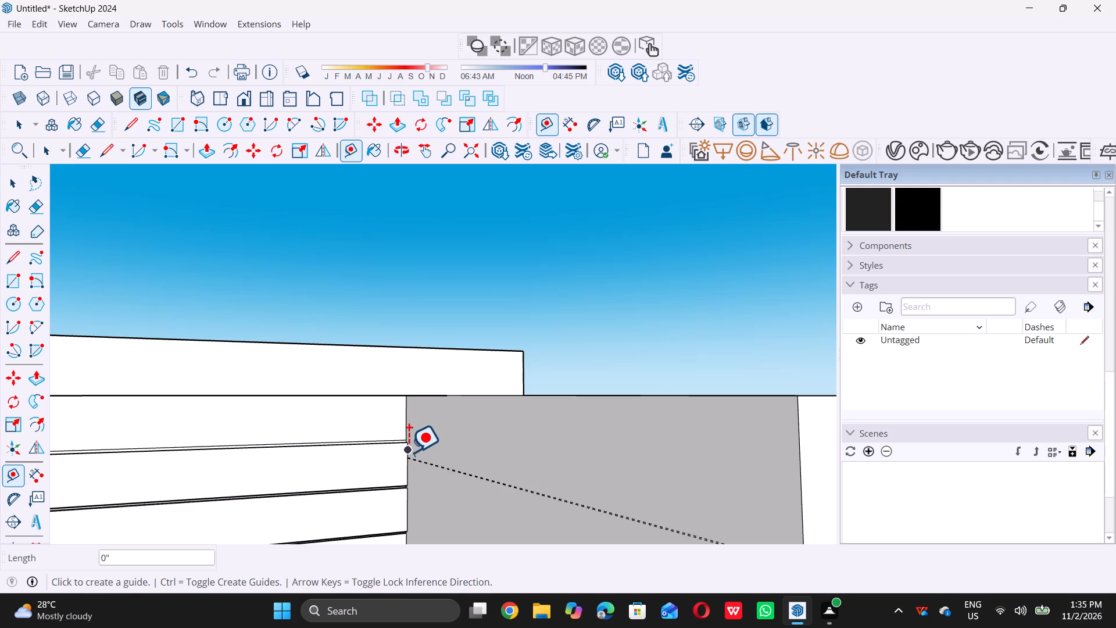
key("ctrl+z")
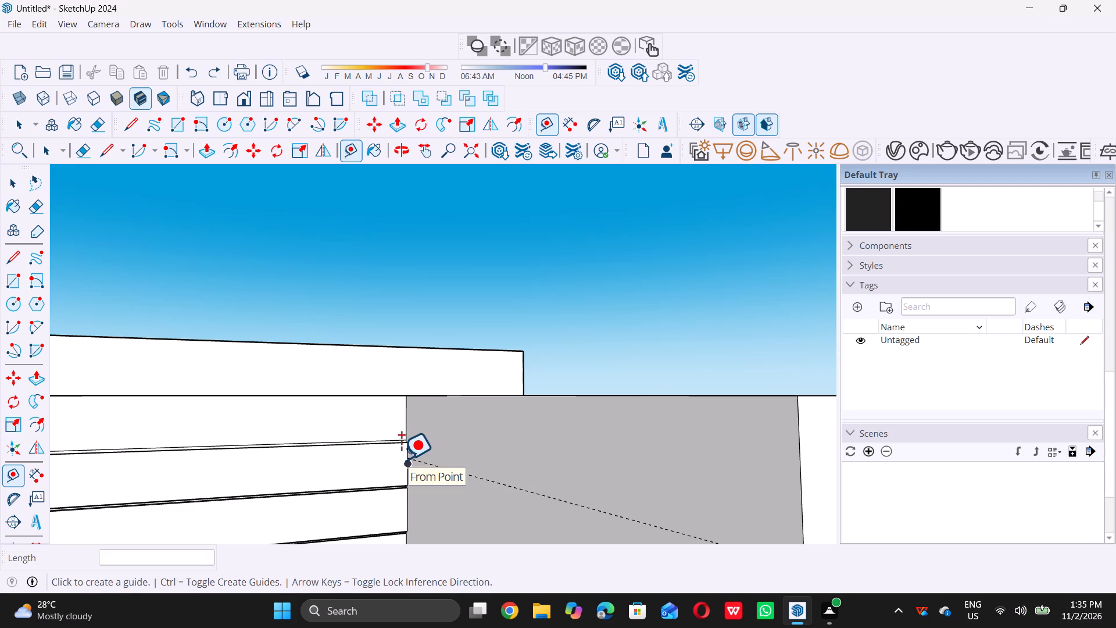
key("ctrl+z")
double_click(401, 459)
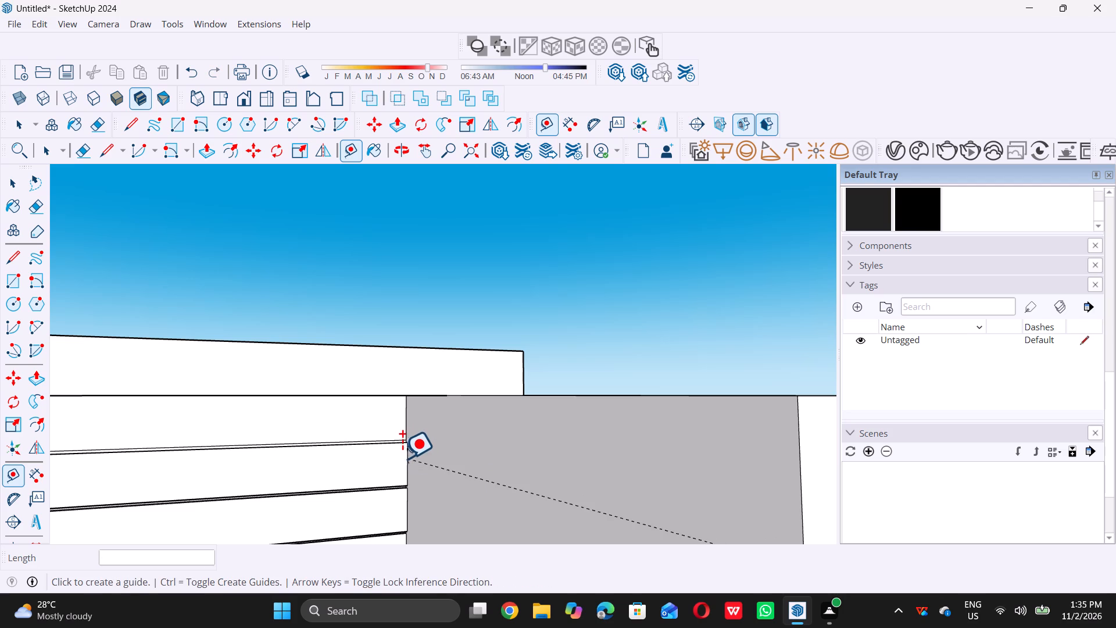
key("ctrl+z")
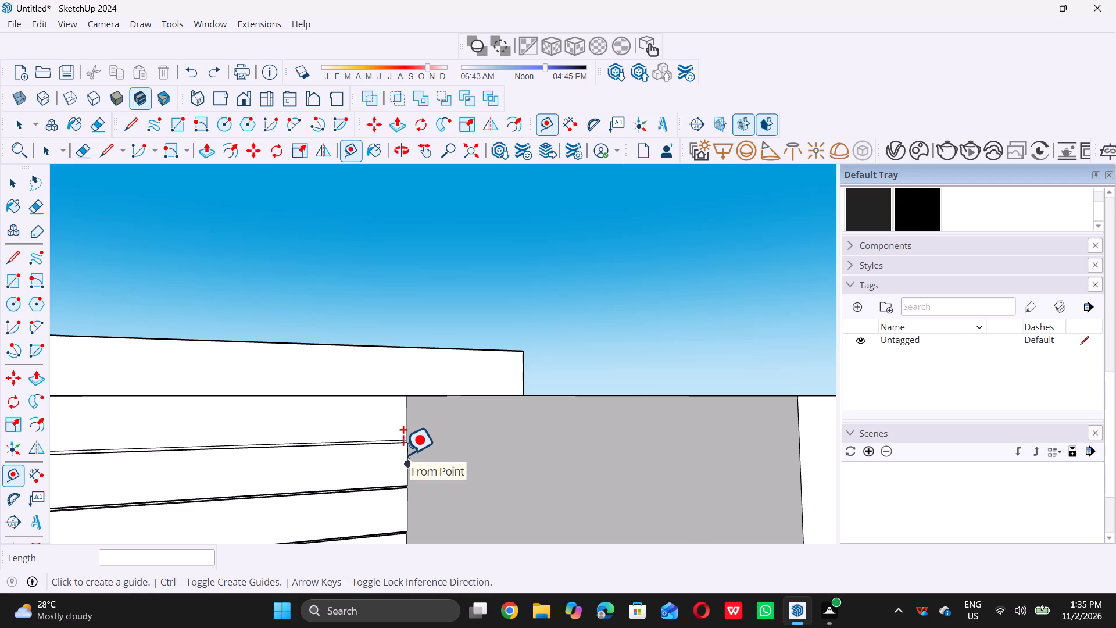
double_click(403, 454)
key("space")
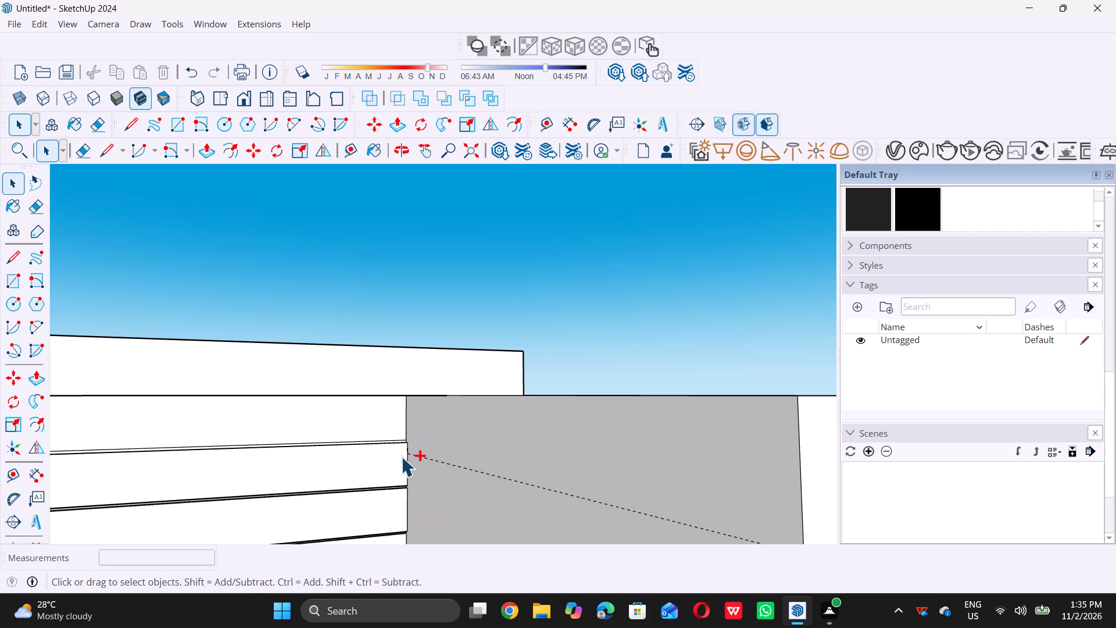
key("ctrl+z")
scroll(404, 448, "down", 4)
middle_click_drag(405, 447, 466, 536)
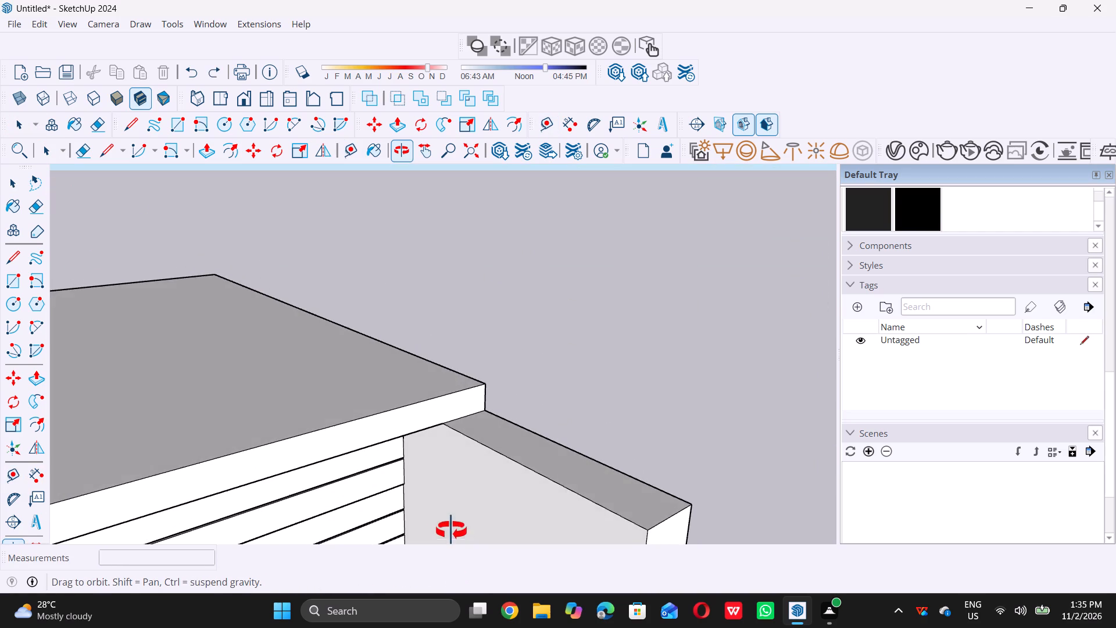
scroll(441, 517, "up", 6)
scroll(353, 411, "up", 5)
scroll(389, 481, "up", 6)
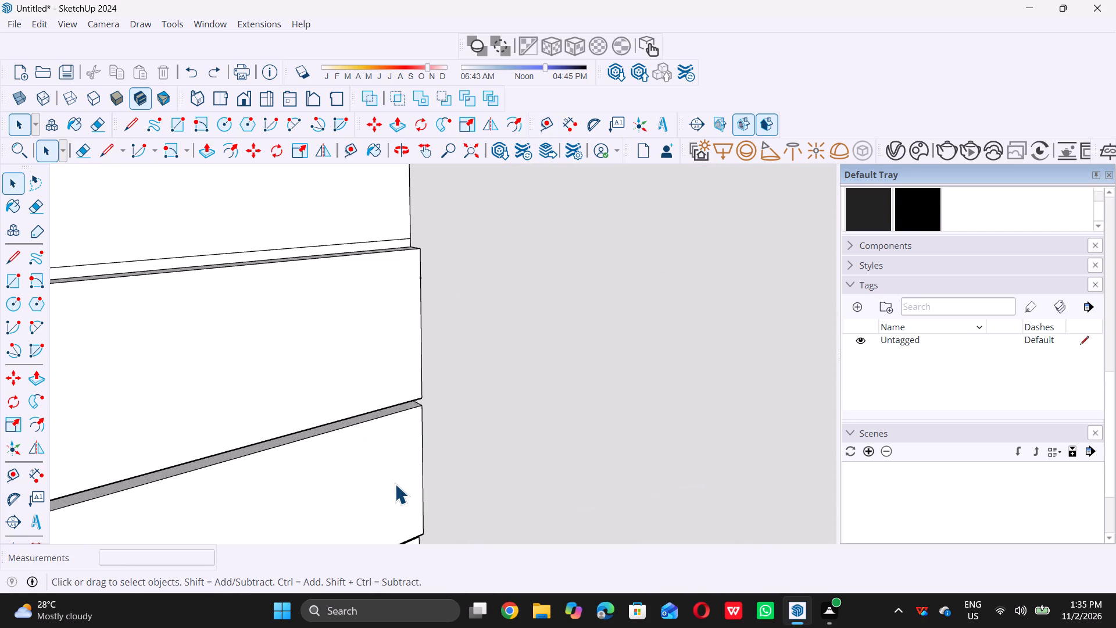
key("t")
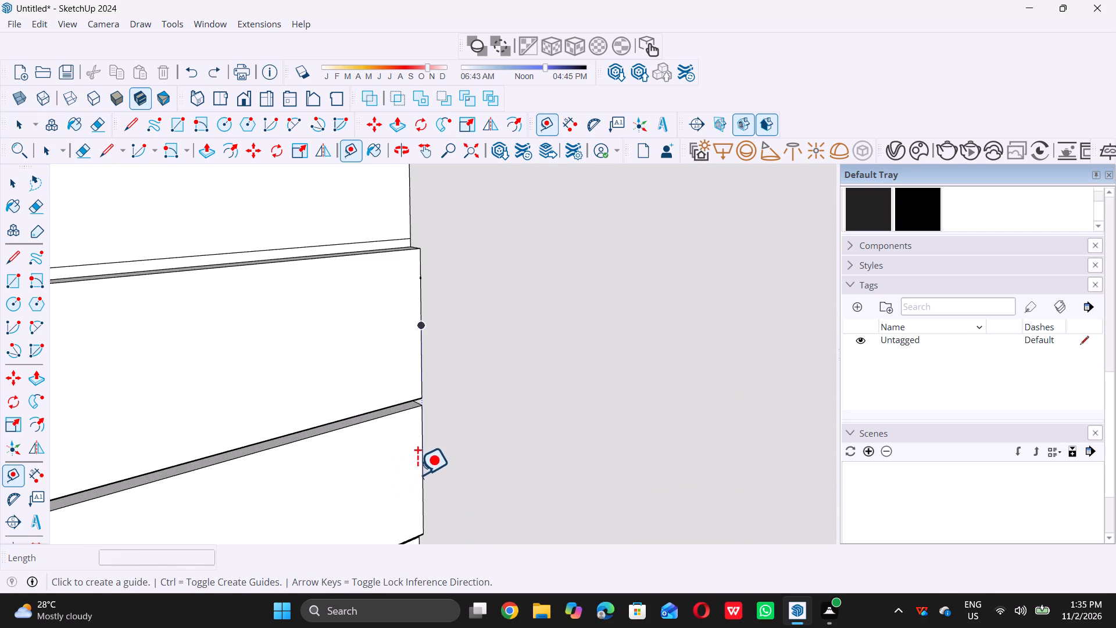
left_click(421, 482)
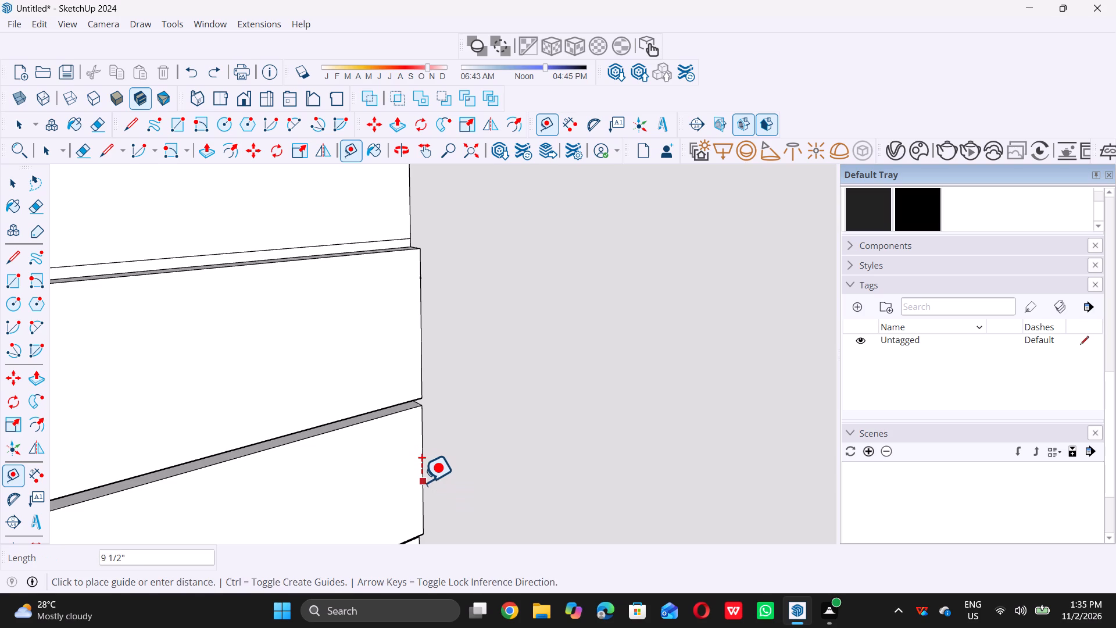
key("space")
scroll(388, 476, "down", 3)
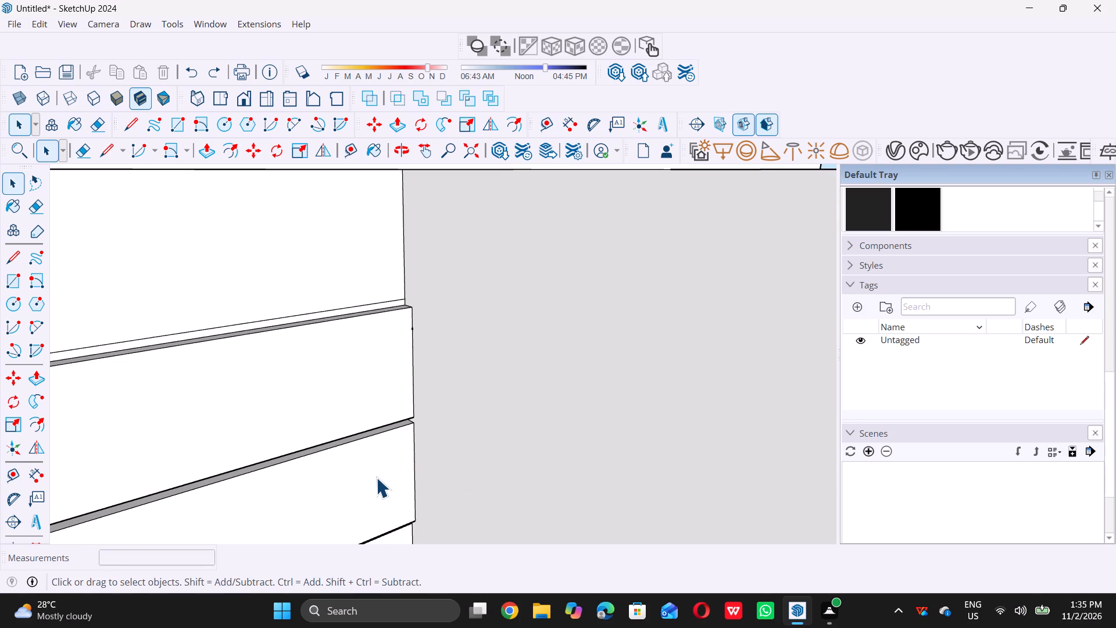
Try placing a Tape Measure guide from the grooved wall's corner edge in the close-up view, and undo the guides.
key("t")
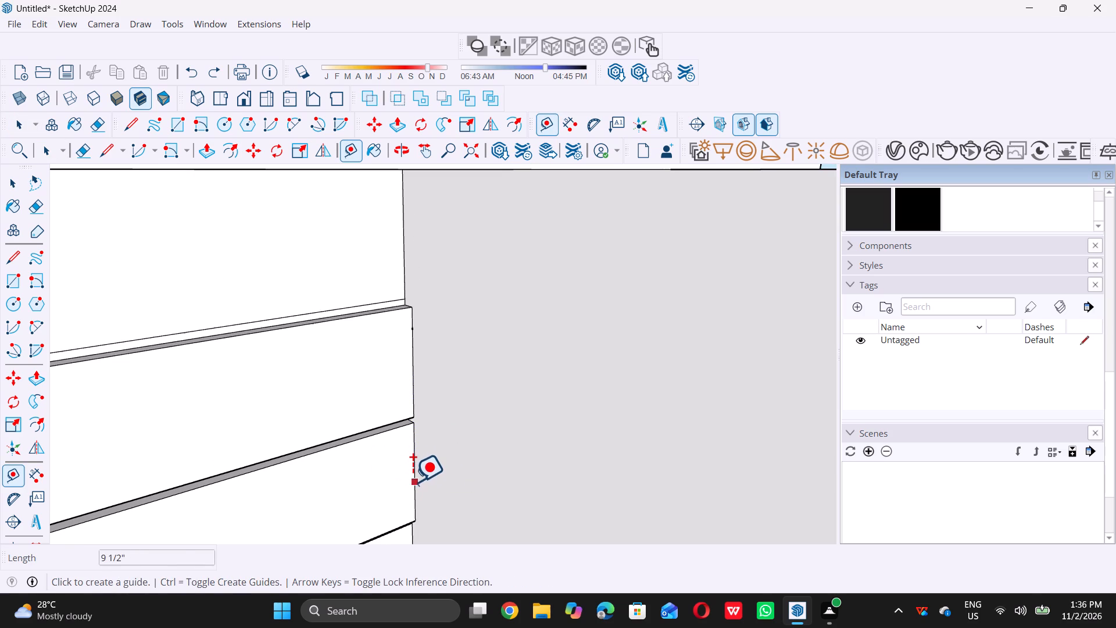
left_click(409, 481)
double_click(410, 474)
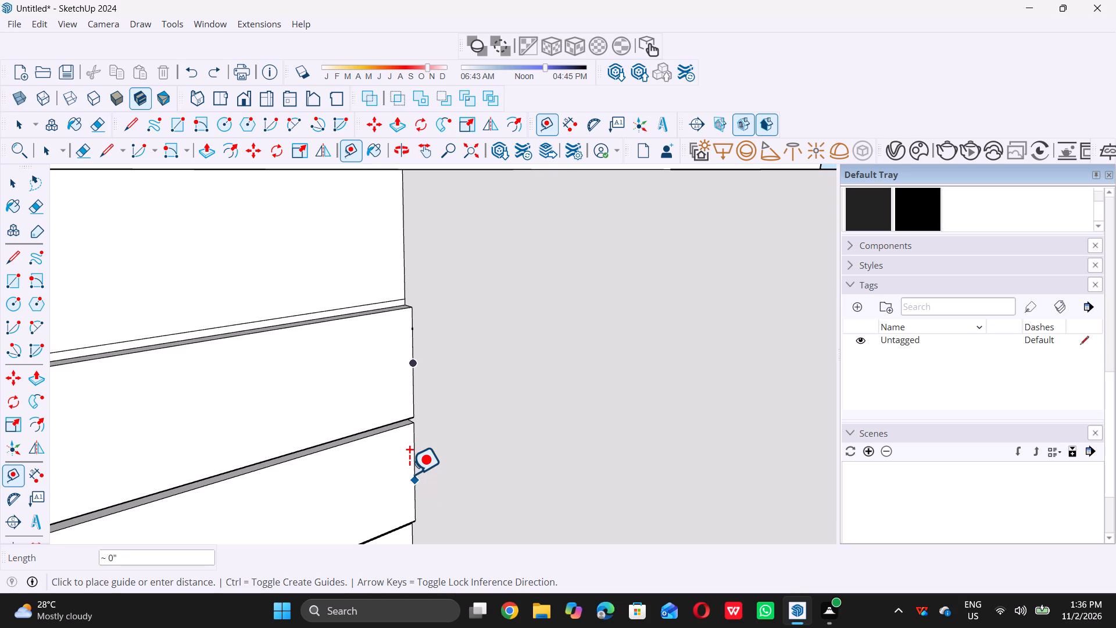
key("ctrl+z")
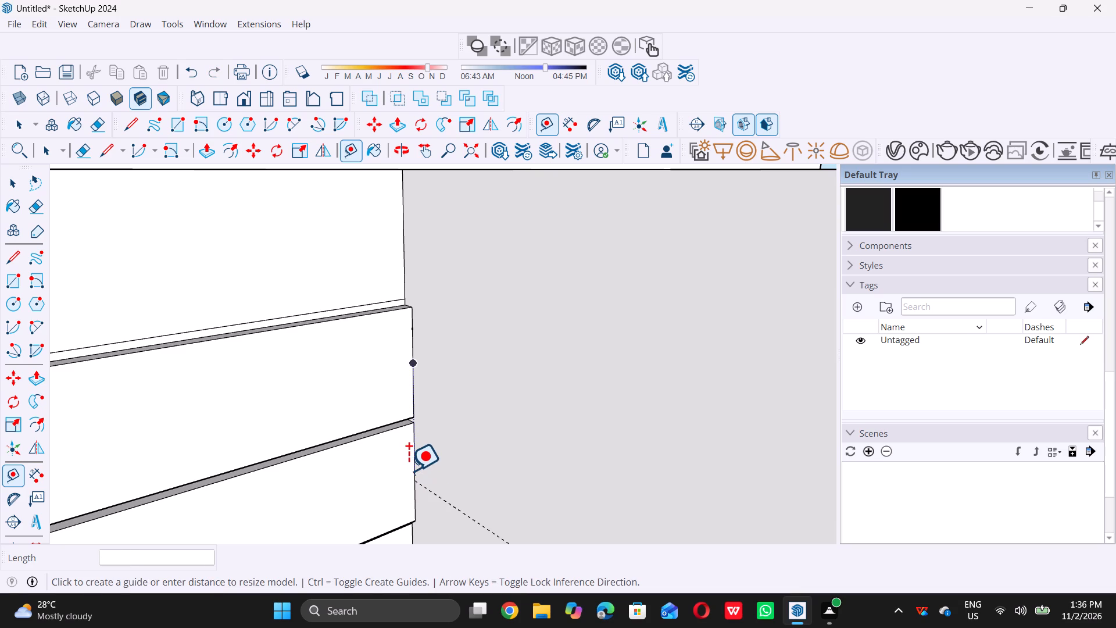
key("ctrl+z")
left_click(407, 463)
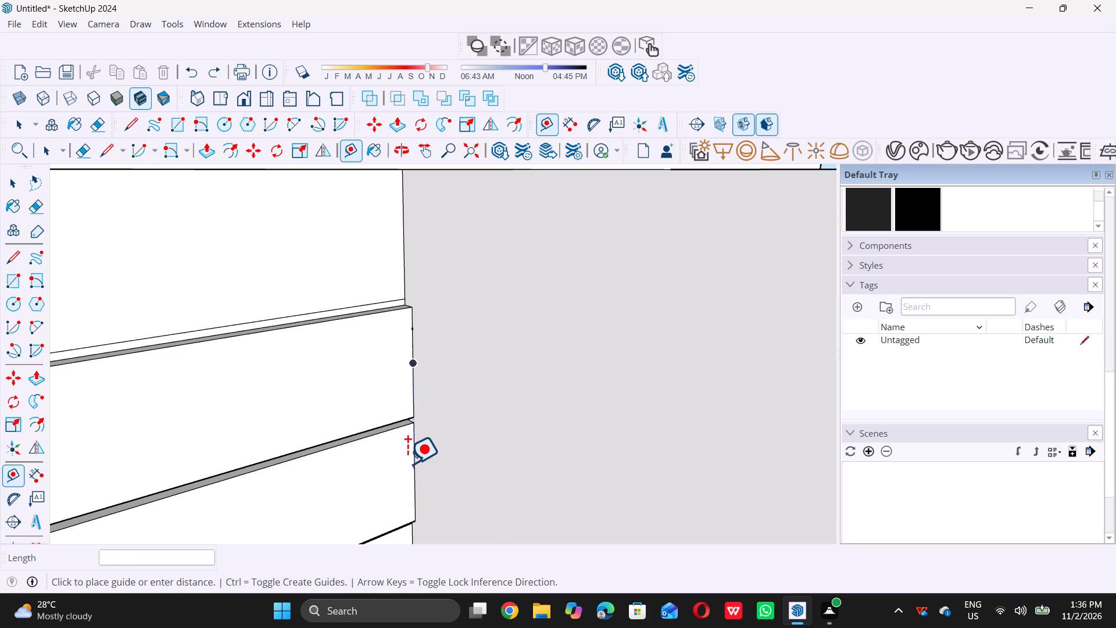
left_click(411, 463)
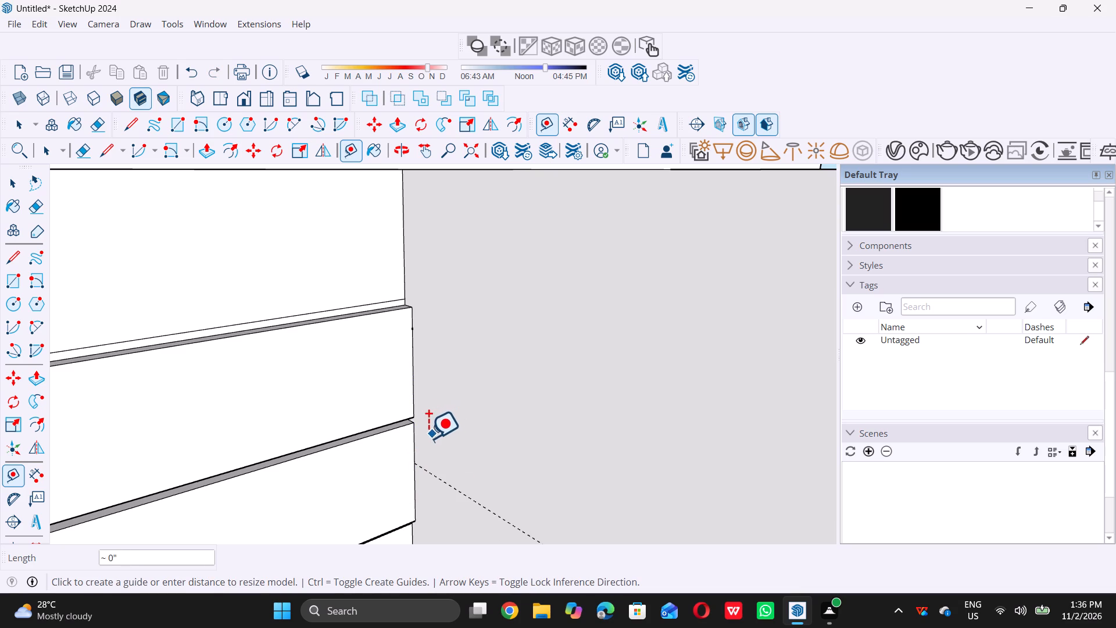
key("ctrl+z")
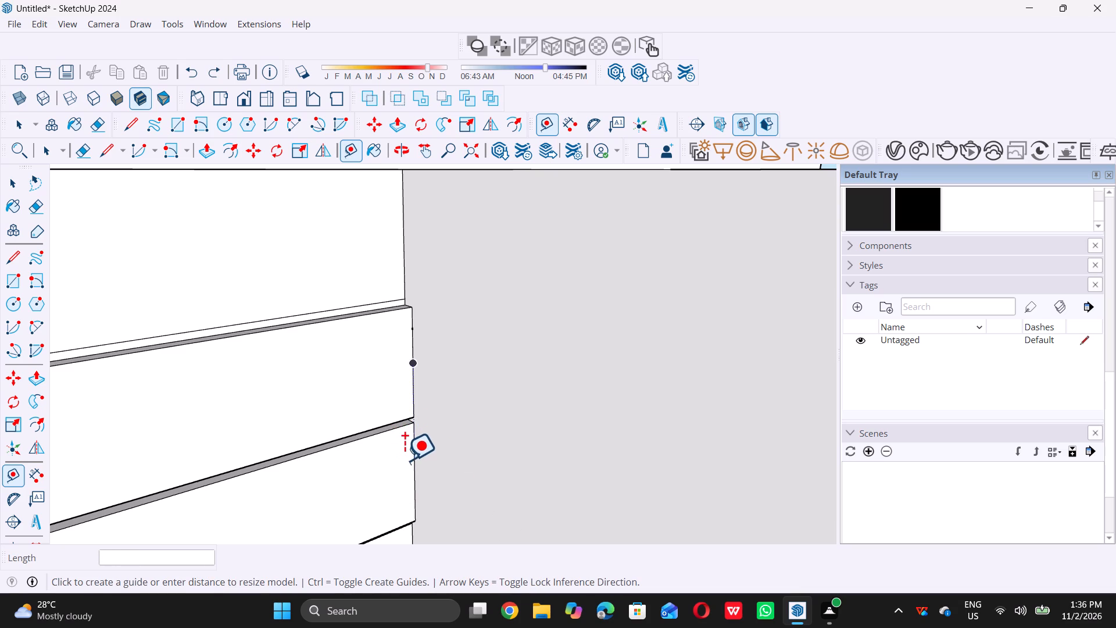
Place a vertical Tape Measure guide along the corner edge where the grooved wall meets the side wall.
left_click(413, 456)
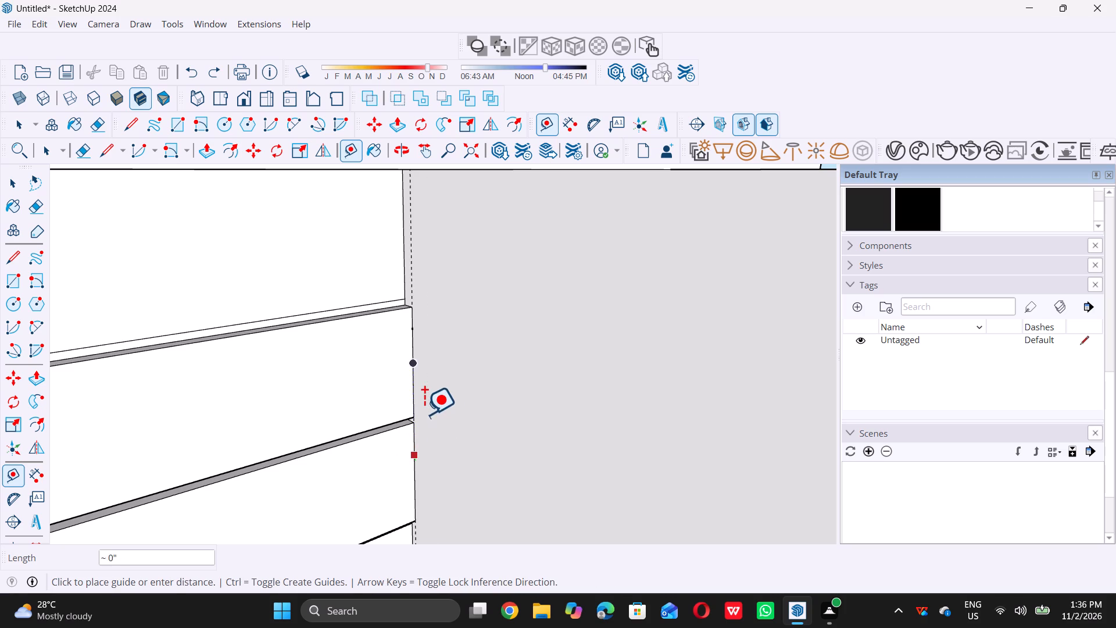
left_click(415, 423)
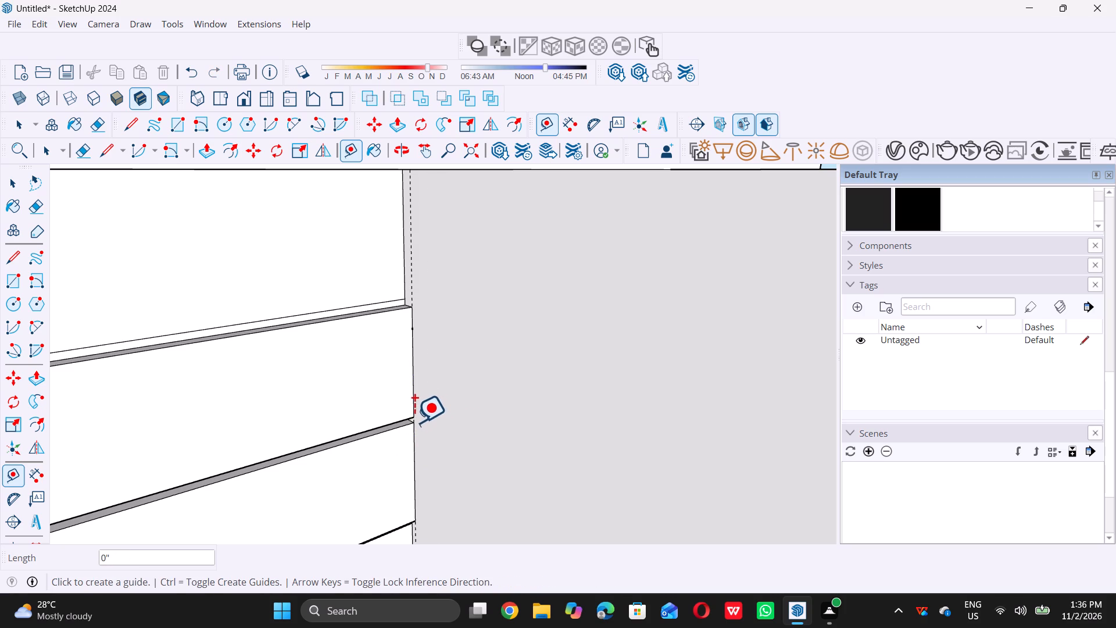
Draw a 9" line up the roof slab's front face above the grooved wall's corner, continuing about 1' 10" over the roof top to the guide.
scroll(396, 452, "down", 14)
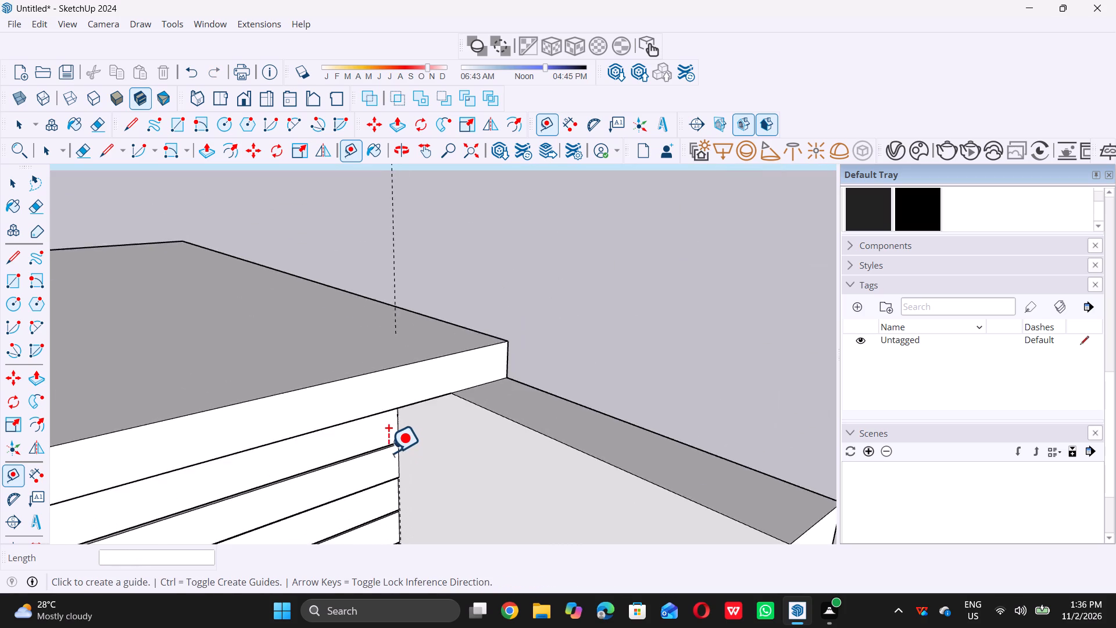
scroll(388, 452, "down", 4)
middle_click_drag(402, 436, 263, 494)
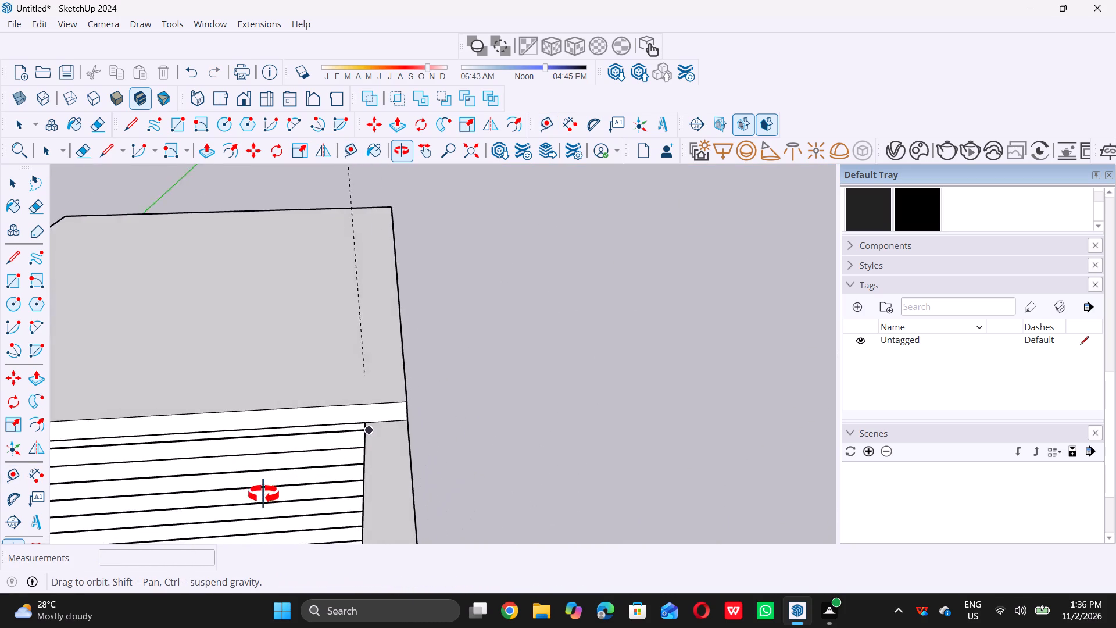
middle_click_drag(263, 494, 254, 511)
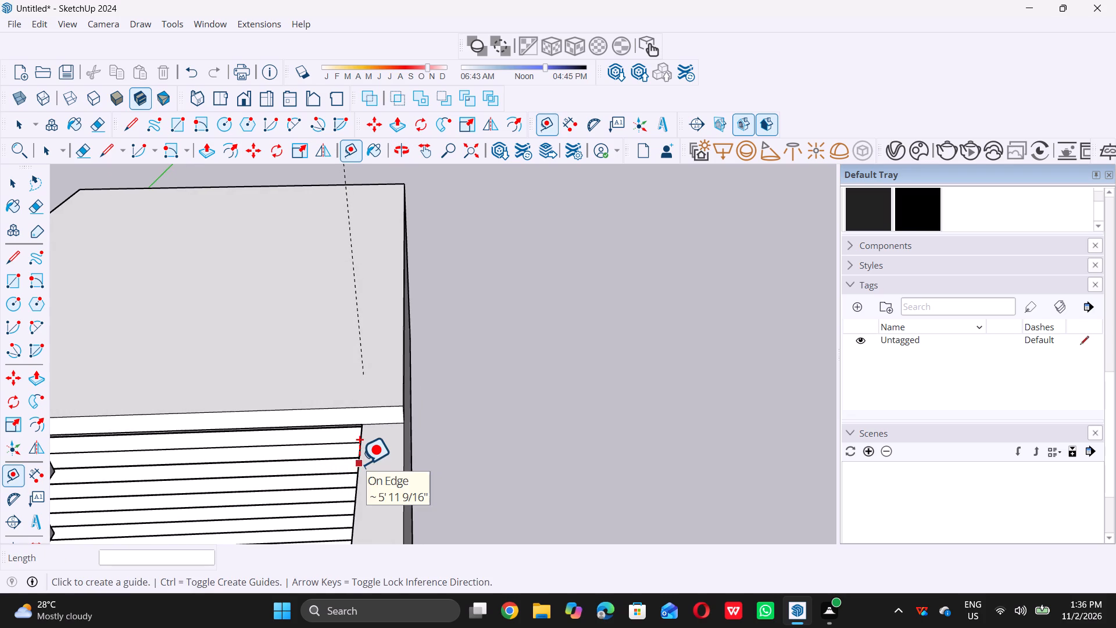
left_click(360, 463)
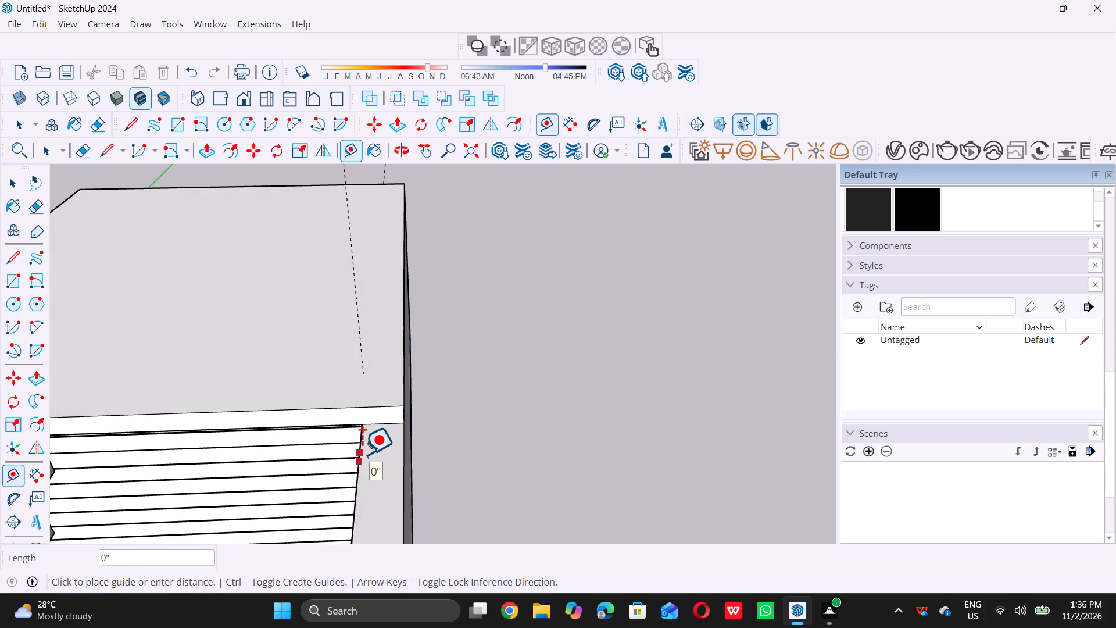
key("space")
key("l")
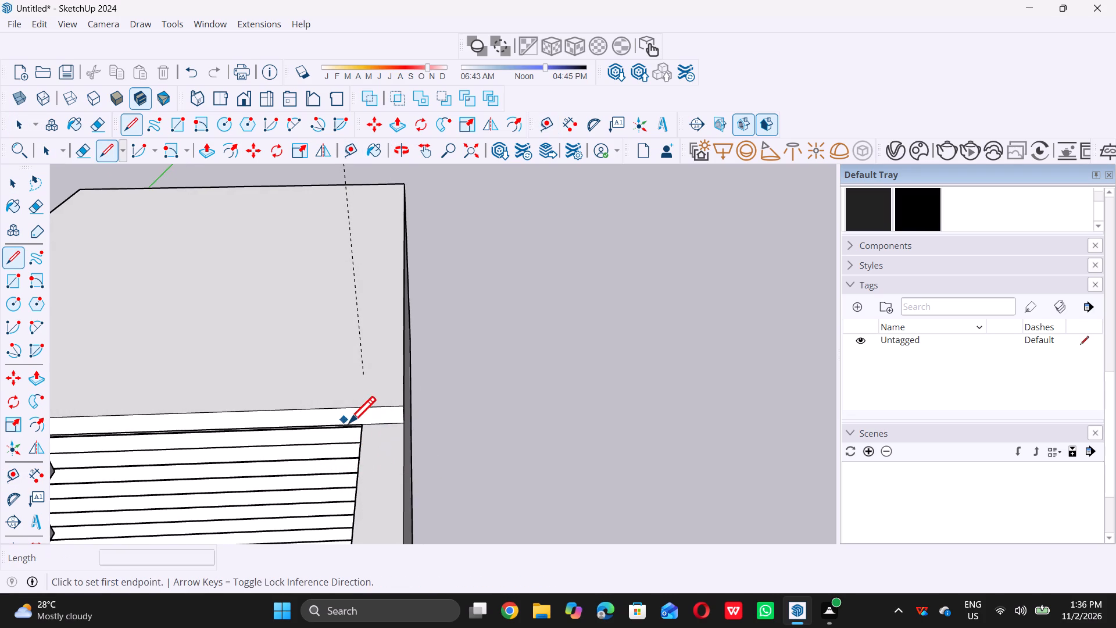
left_click(364, 424)
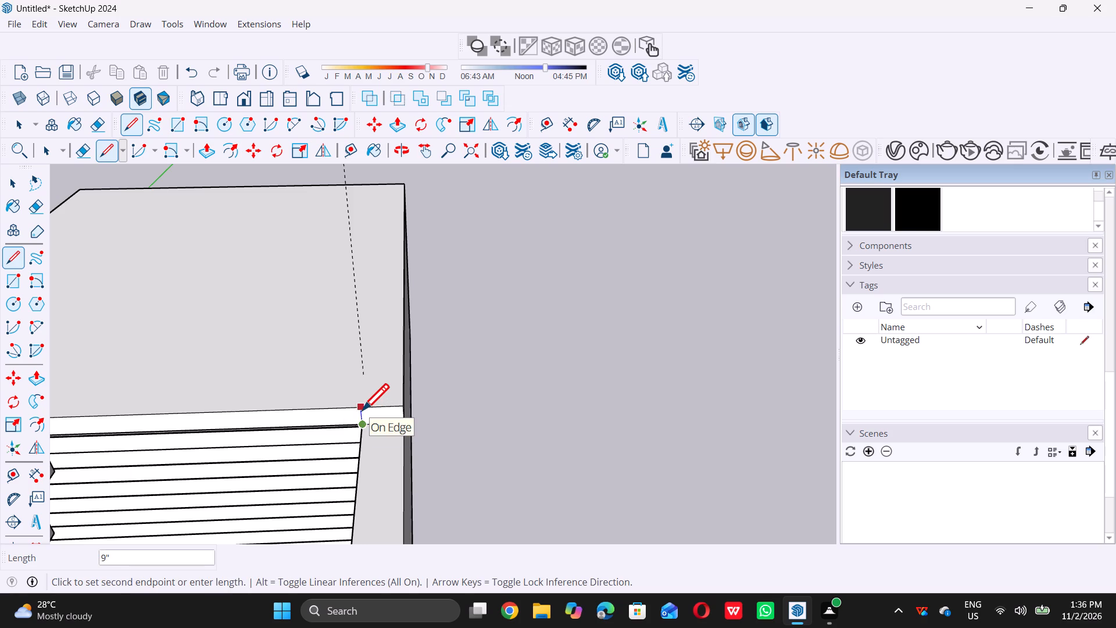
triple_click(362, 410)
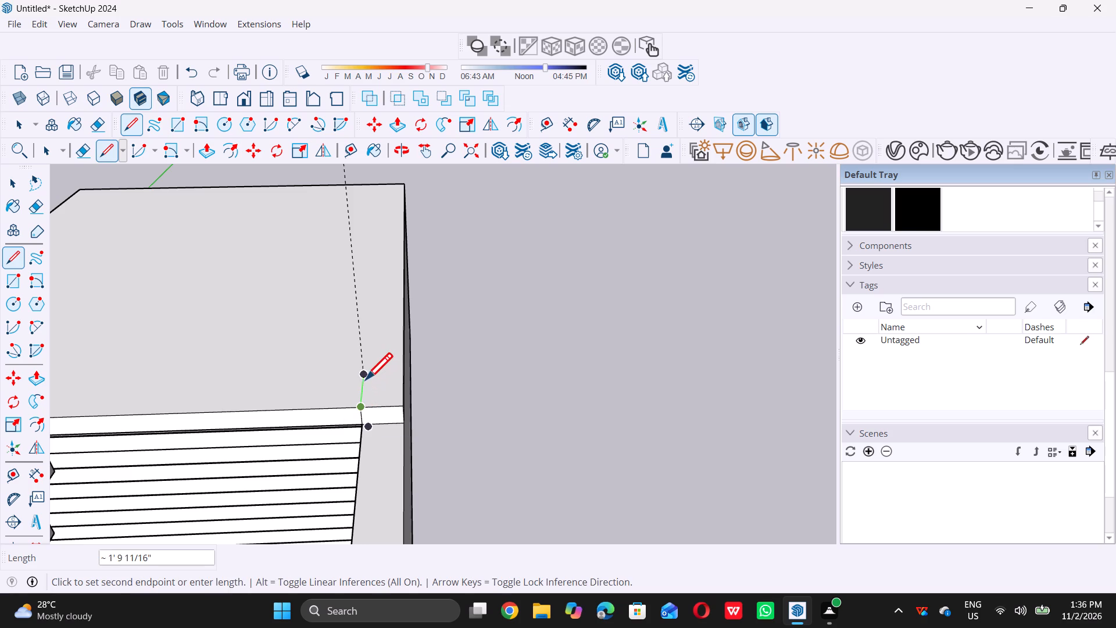
triple_click(369, 374)
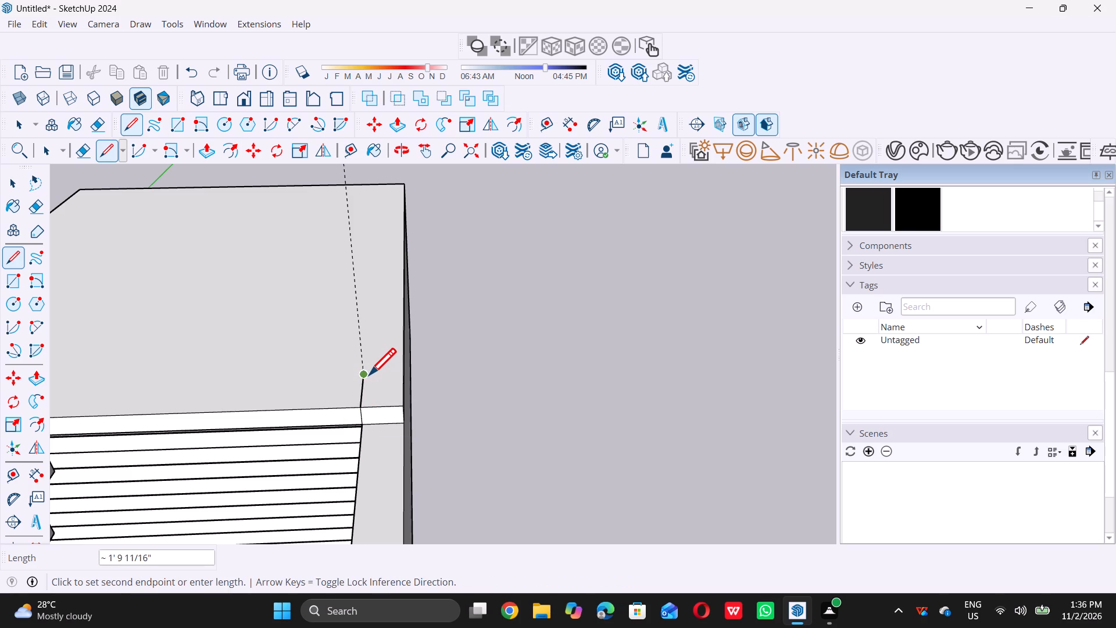
key("space")
Examine the whole building with its roof slab, side walls and staircase from the front, the side and above.
scroll(377, 388, "down", 16)
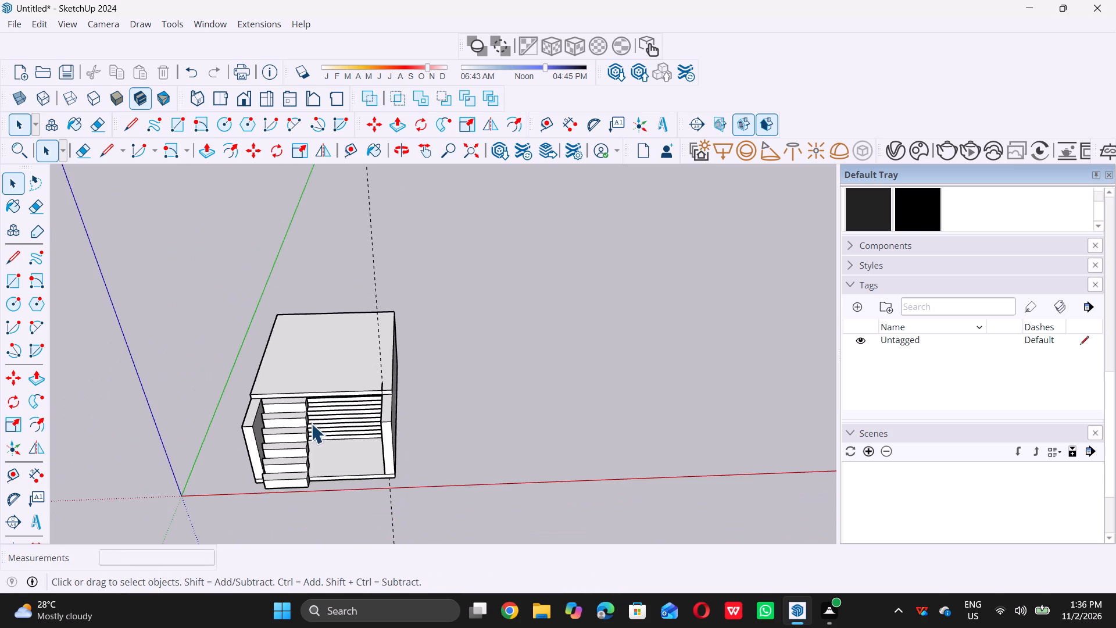
middle_click_drag(278, 426, 285, 300)
scroll(307, 401, "up", 6)
middle_click_drag(345, 337, 182, 304)
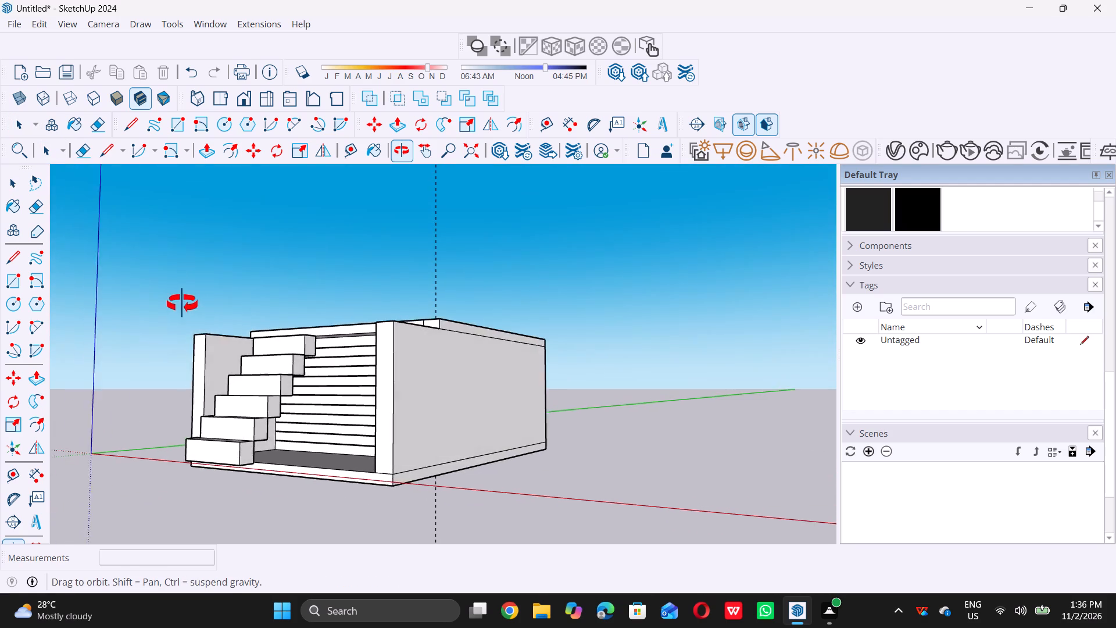
middle_click_drag(182, 304, 129, 487)
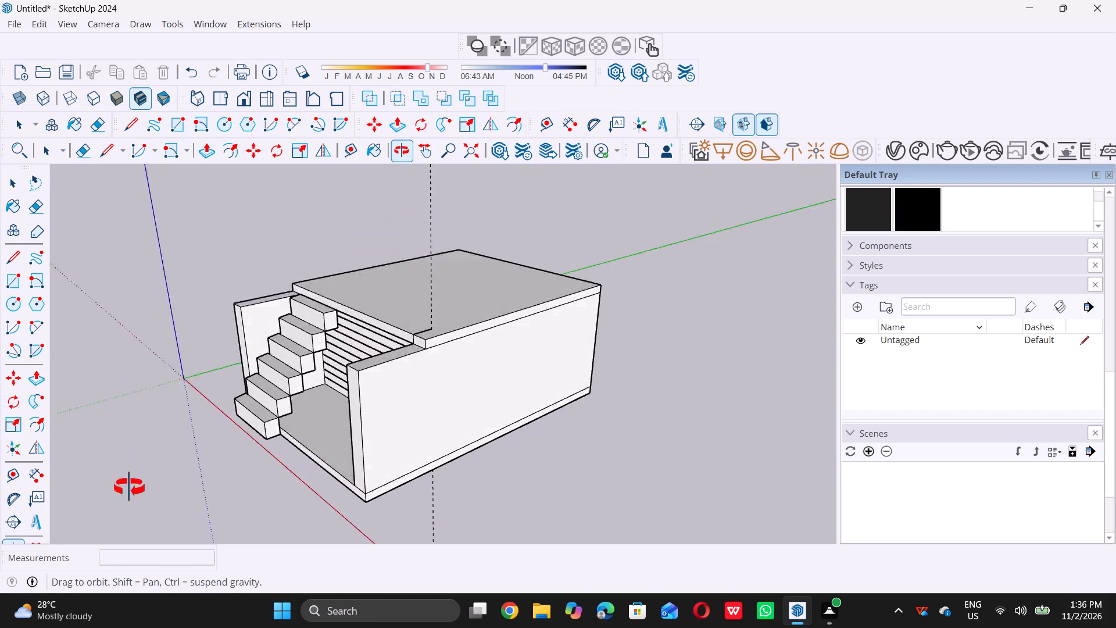
middle_click_drag(129, 487, 266, 569)
middle_click(269, 568)
scroll(334, 457, "down", 6)
middle_click_drag(313, 401, 339, 448)
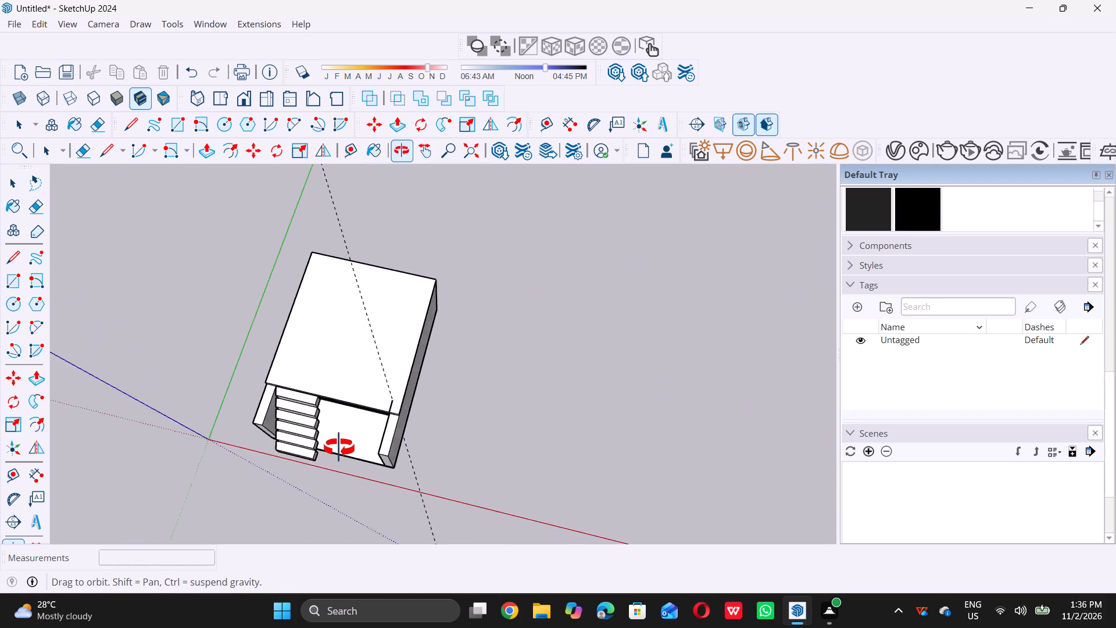
middle_click_drag(339, 448, 350, 453)
Draw a 9" line up the roof slab's front face from the inner corner of the side wall beside the staircase.
scroll(269, 392, "up", 9)
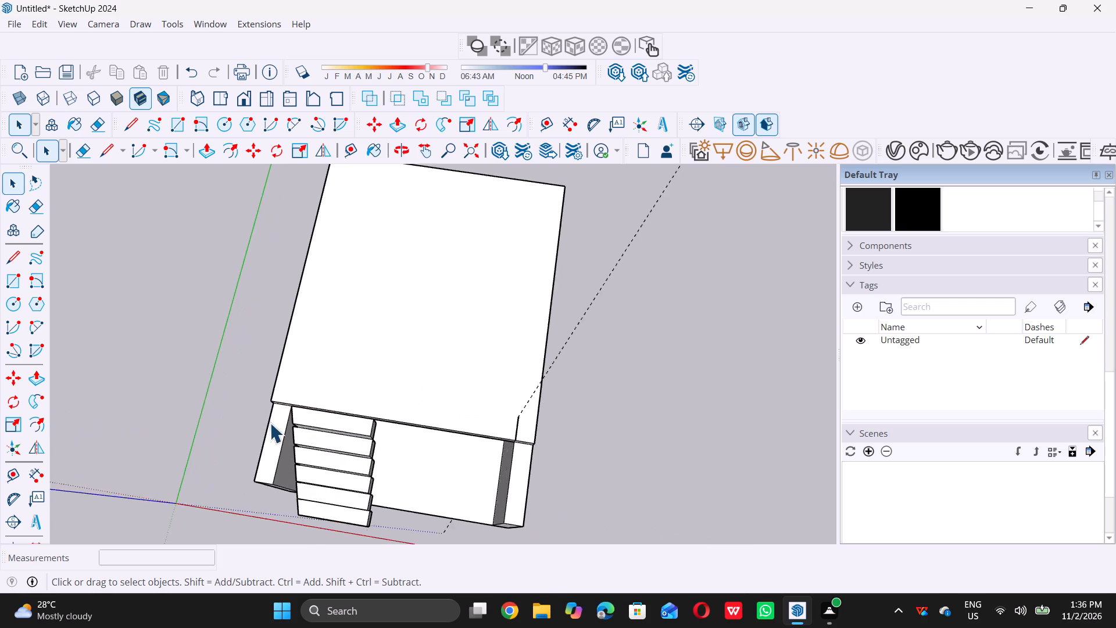
scroll(270, 423, "up", 1)
scroll(272, 424, "down", 7)
middle_click_drag(274, 436, 295, 361)
scroll(270, 430, "up", 6)
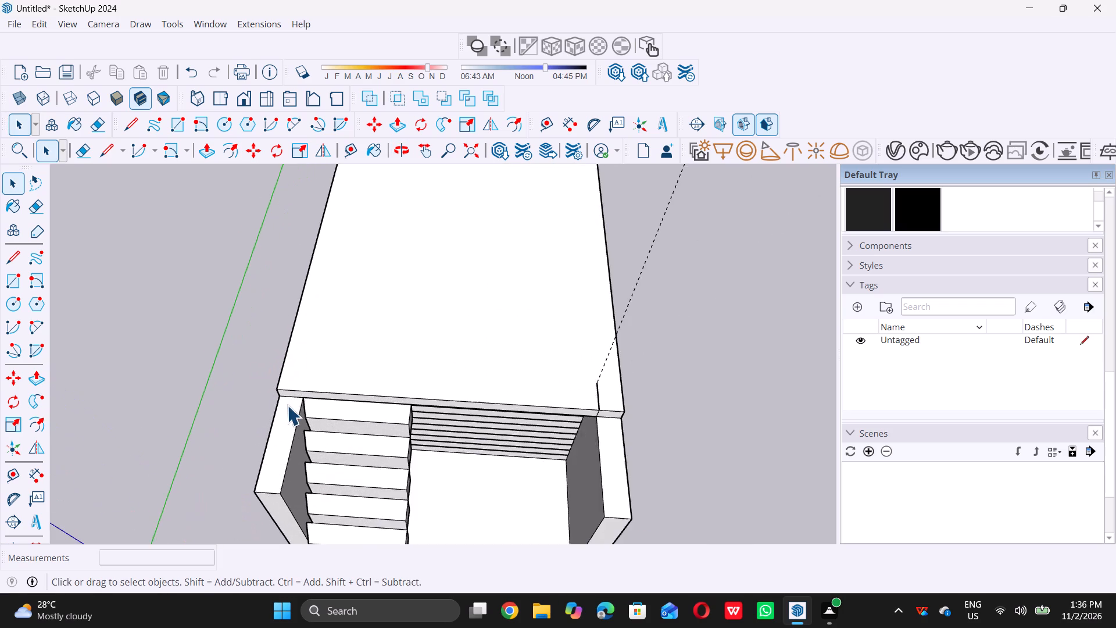
scroll(294, 396, "up", 14)
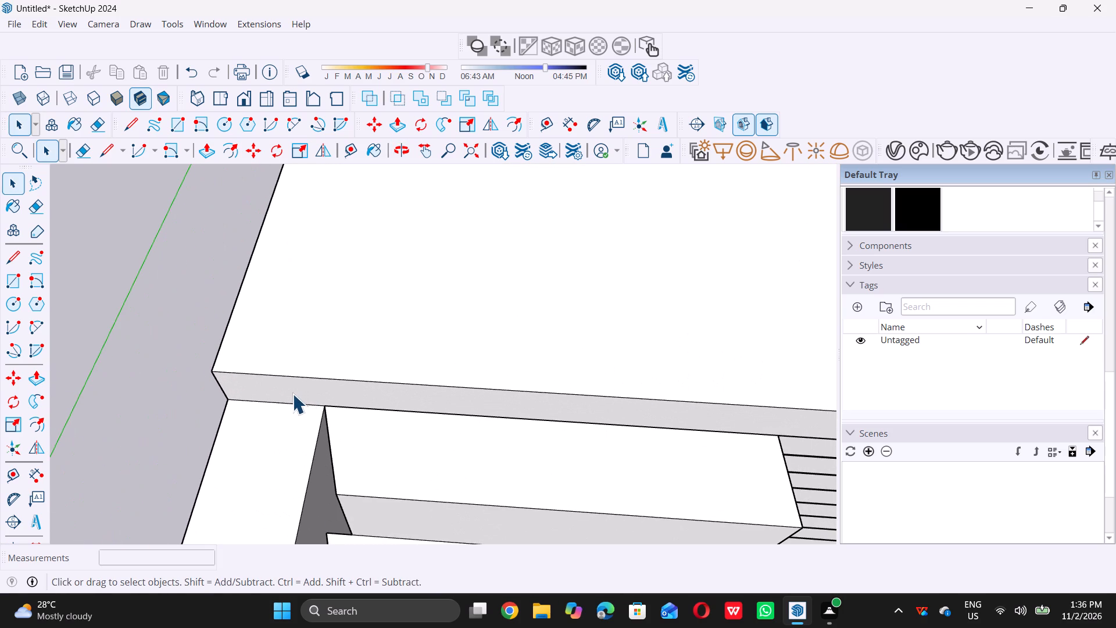
key("l")
left_click(327, 406)
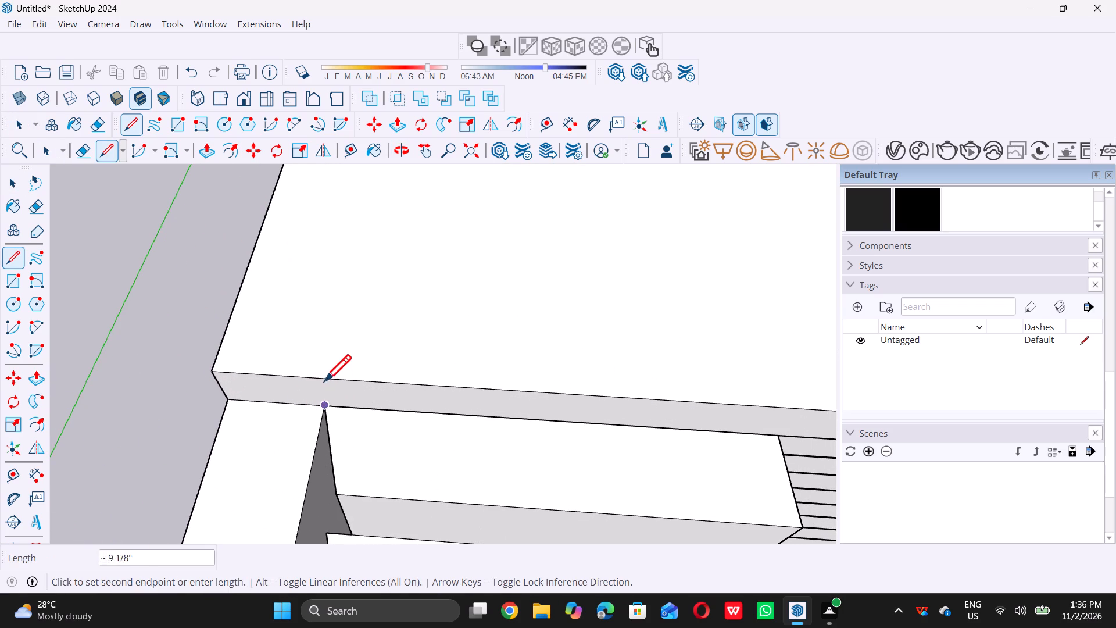
left_click(321, 377)
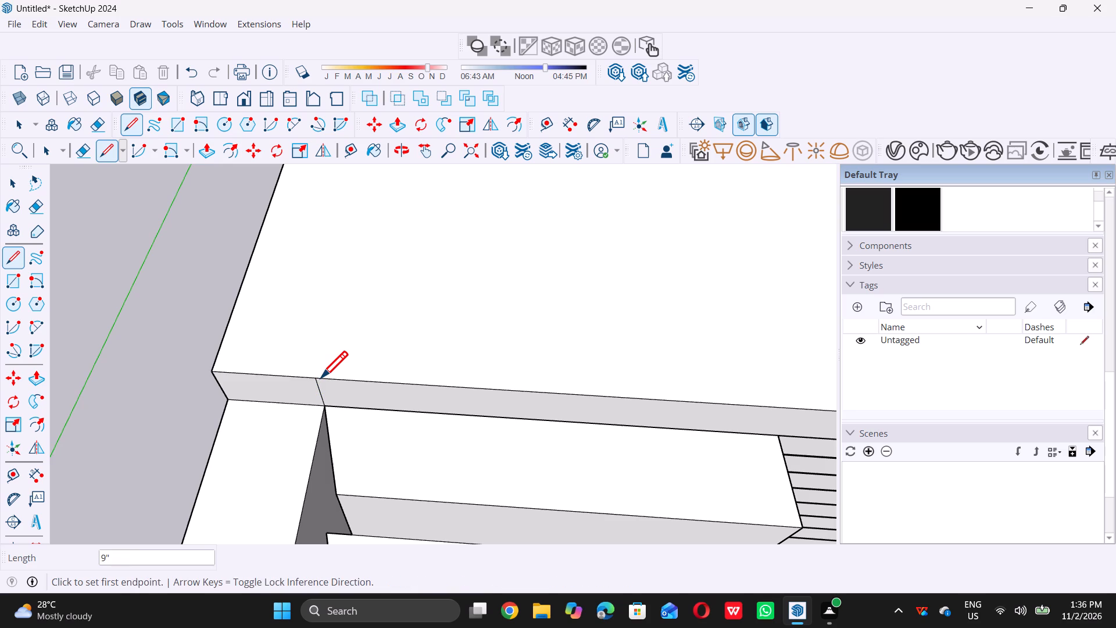
Draw a line back across the roof top from the staircase-side mark, level with the opposite line's end, and join both ends with a 17' 2" line.
scroll(309, 386, "down", 15)
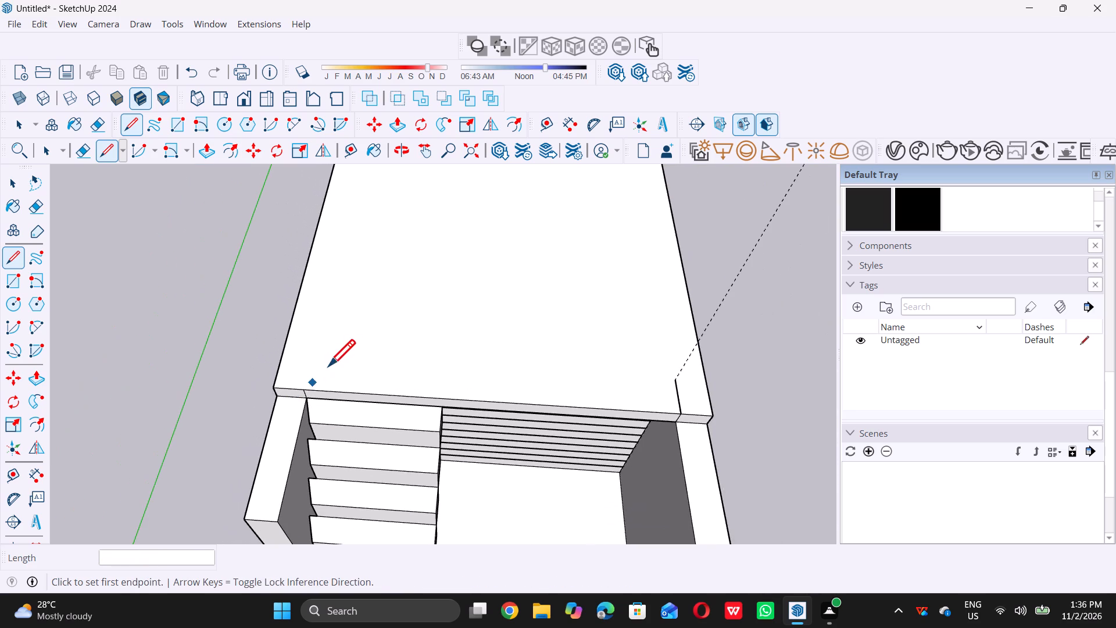
scroll(310, 376, "up", 6)
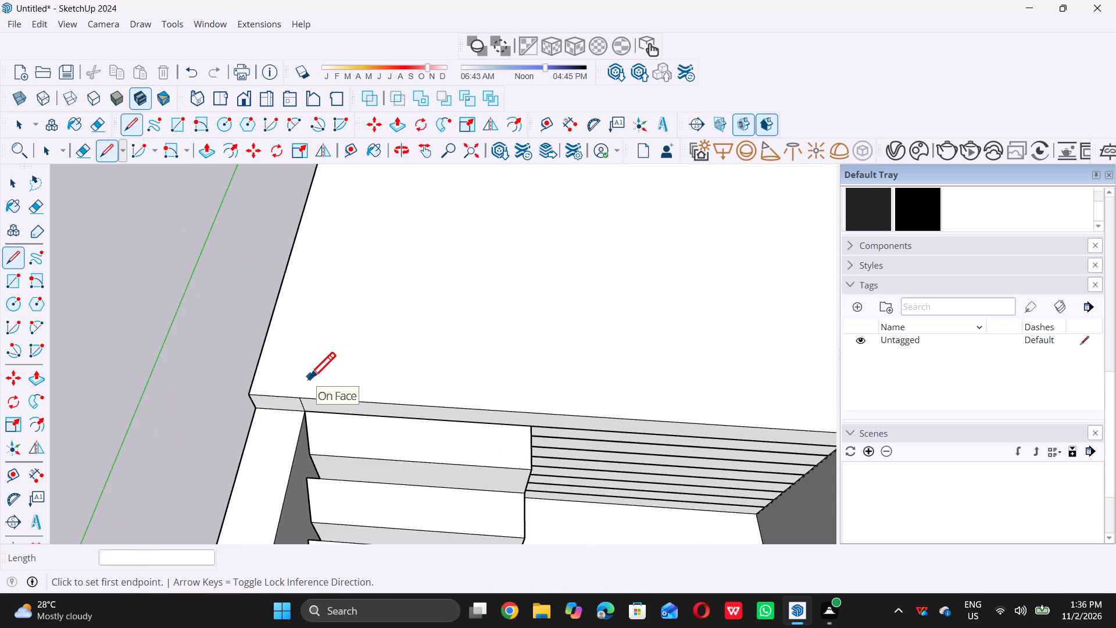
key("l")
left_click(302, 393)
scroll(313, 367, "down", 2)
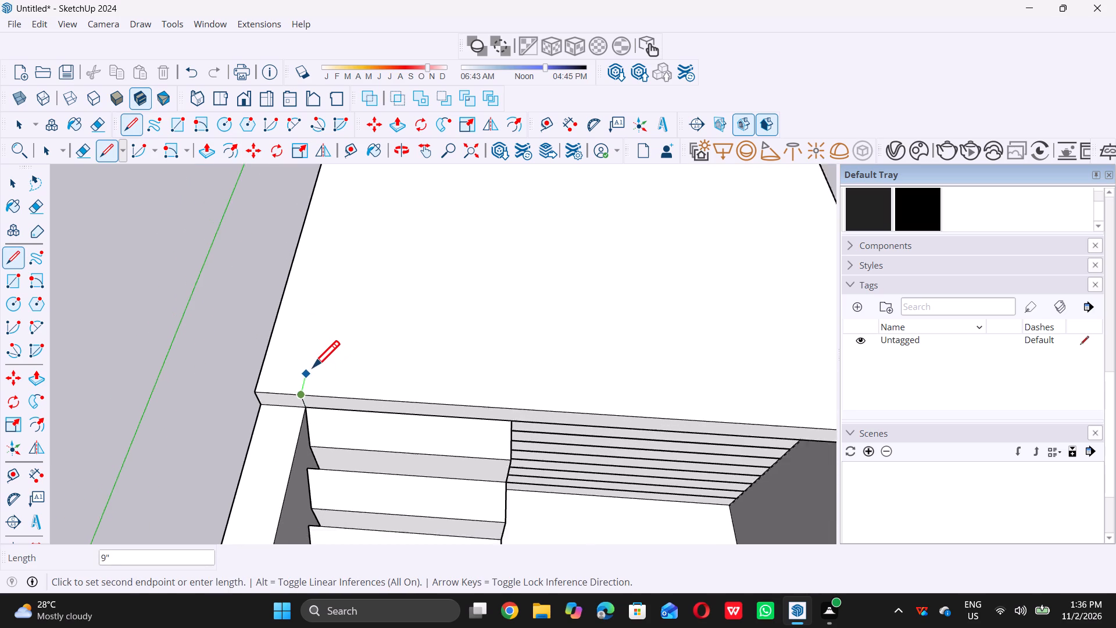
scroll(313, 367, "down", 6)
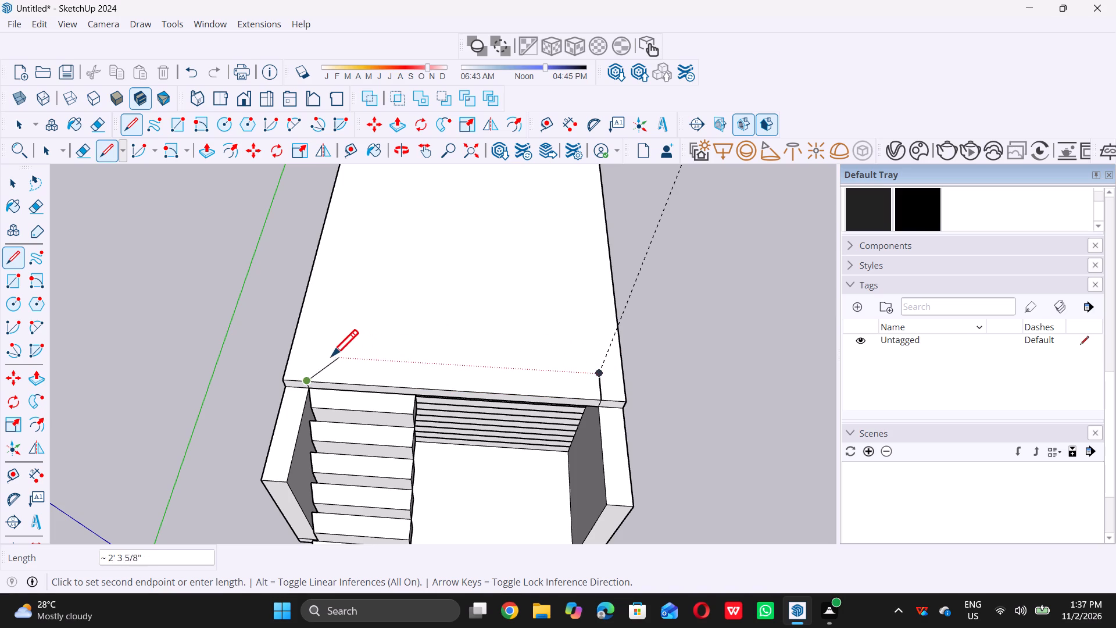
left_click(309, 351)
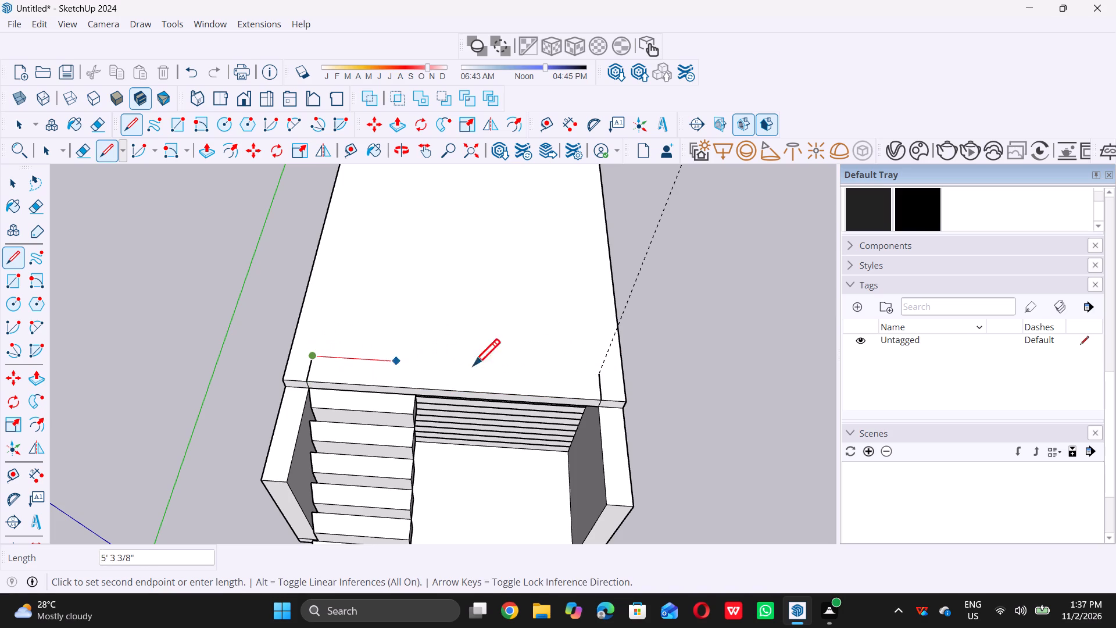
double_click(595, 379)
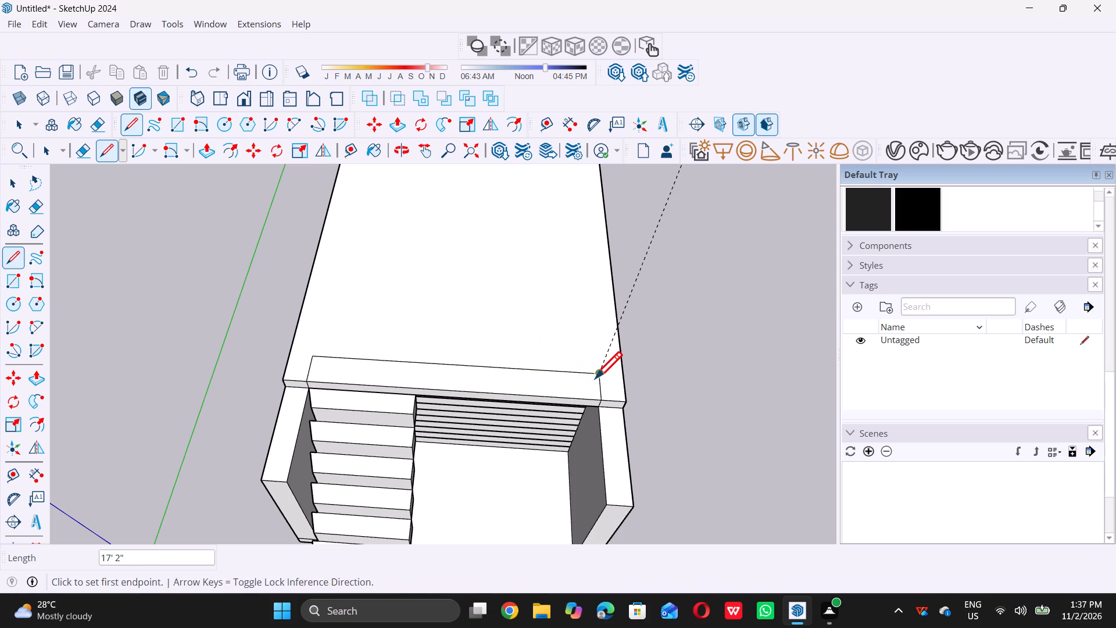
key("space")
Examine the building and the new roof-top lines from the front and from above.
scroll(468, 398, "down", 12)
middle_click_drag(406, 436, 438, 363)
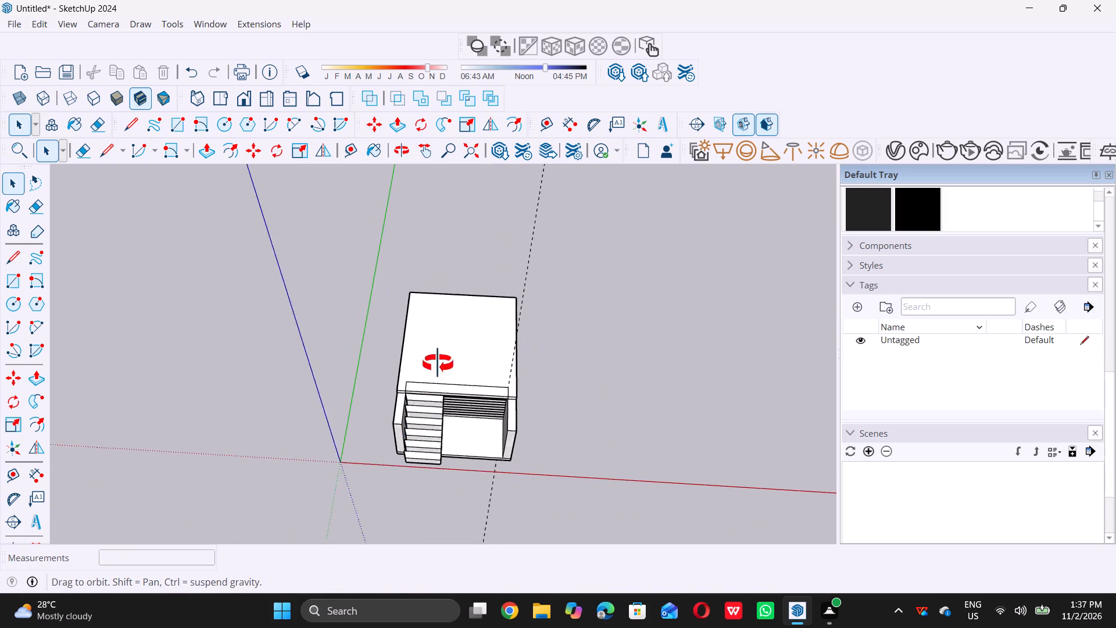
middle_click_drag(438, 363, 445, 334)
middle_click_drag(457, 423, 409, 349)
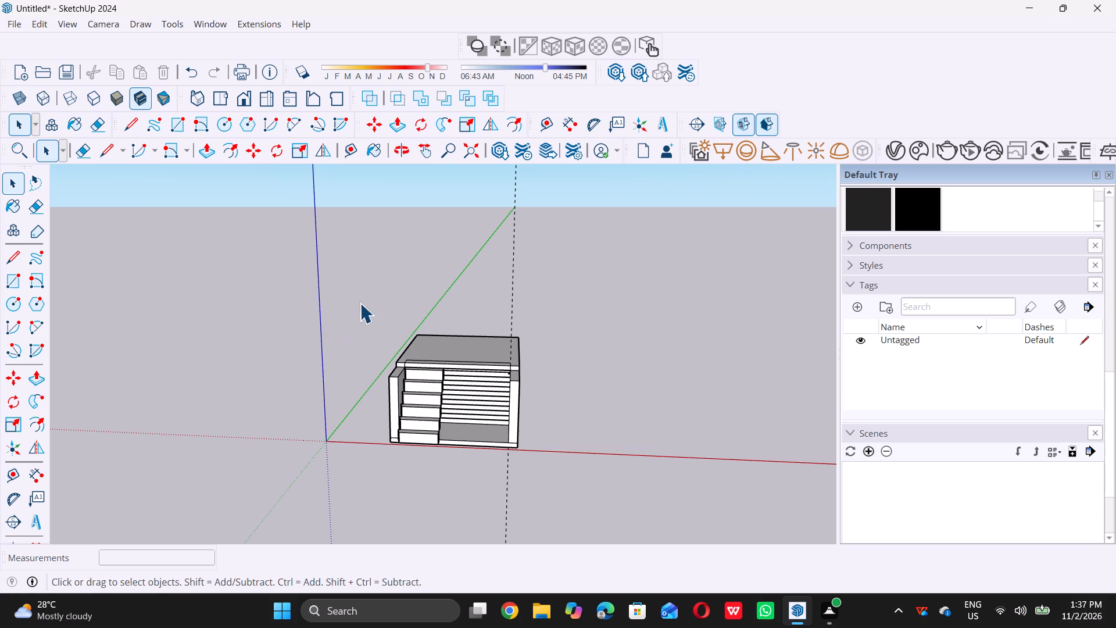
scroll(358, 303, "down", 6)
middle_click_drag(370, 311, 371, 499)
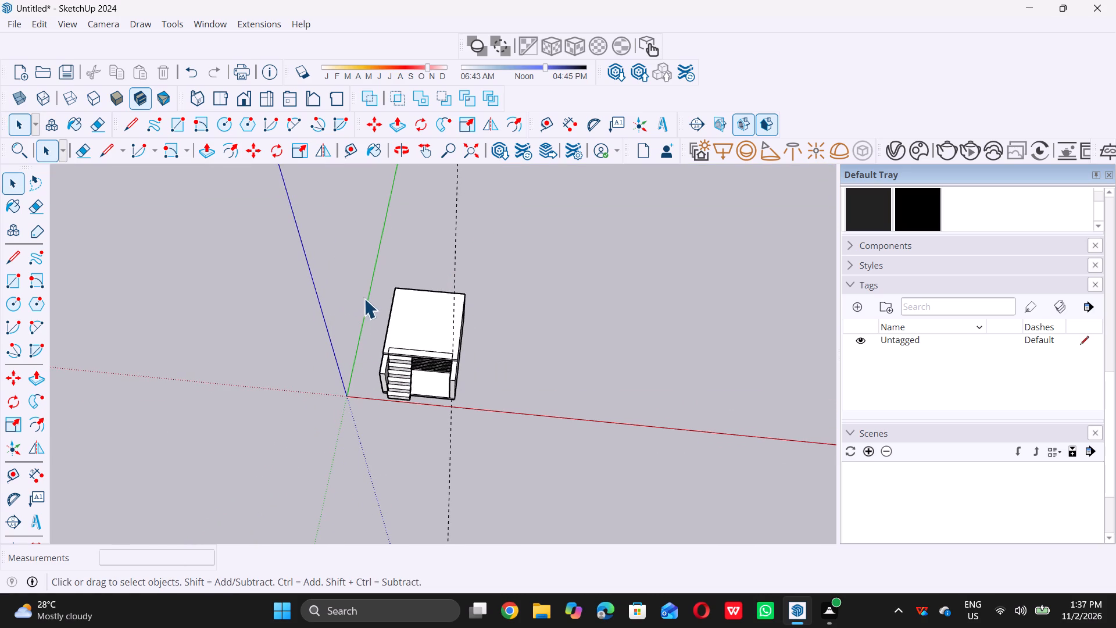
scroll(387, 319, "up", 7)
middle_click_drag(428, 341, 423, 392)
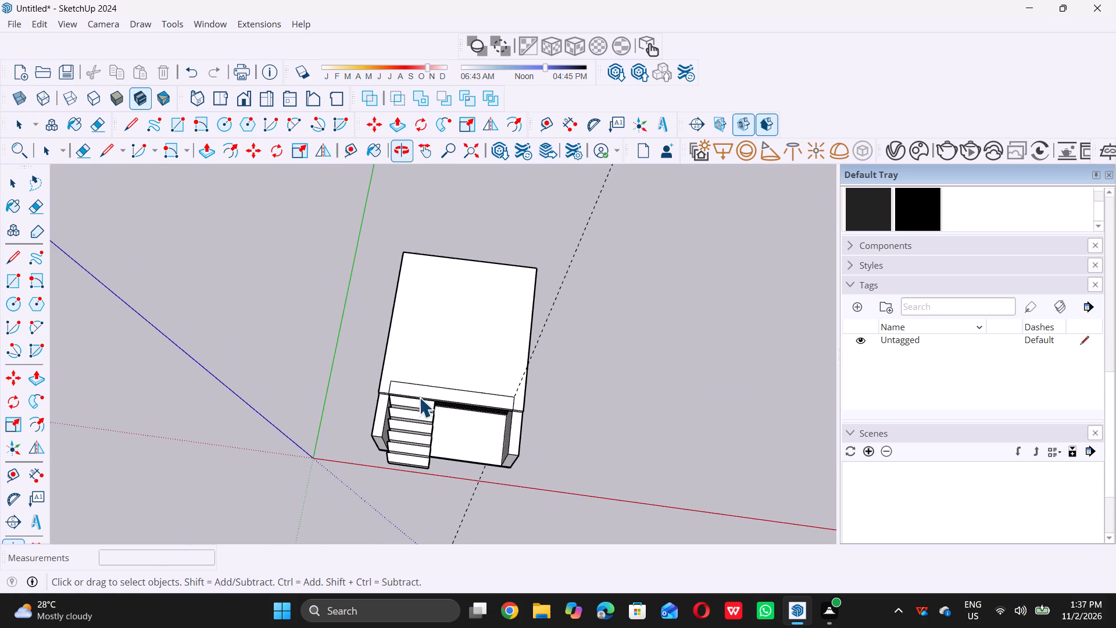
Extend the 17' 2" roof-top line at both ends with 1' 5" lines to the slab's side edges.
scroll(392, 381, "up", 12)
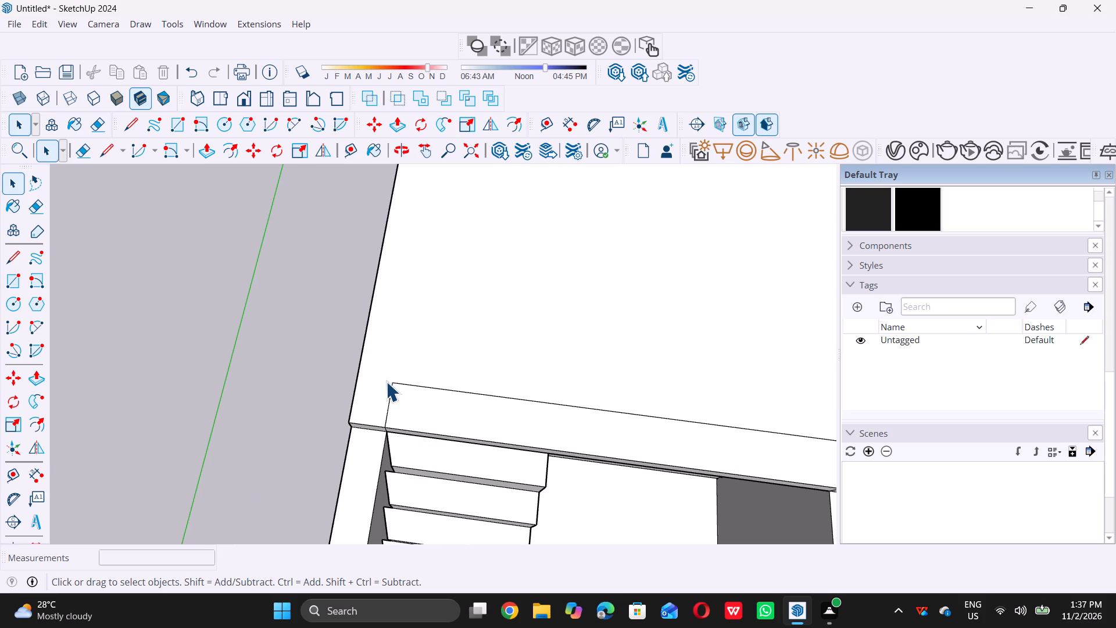
key("l")
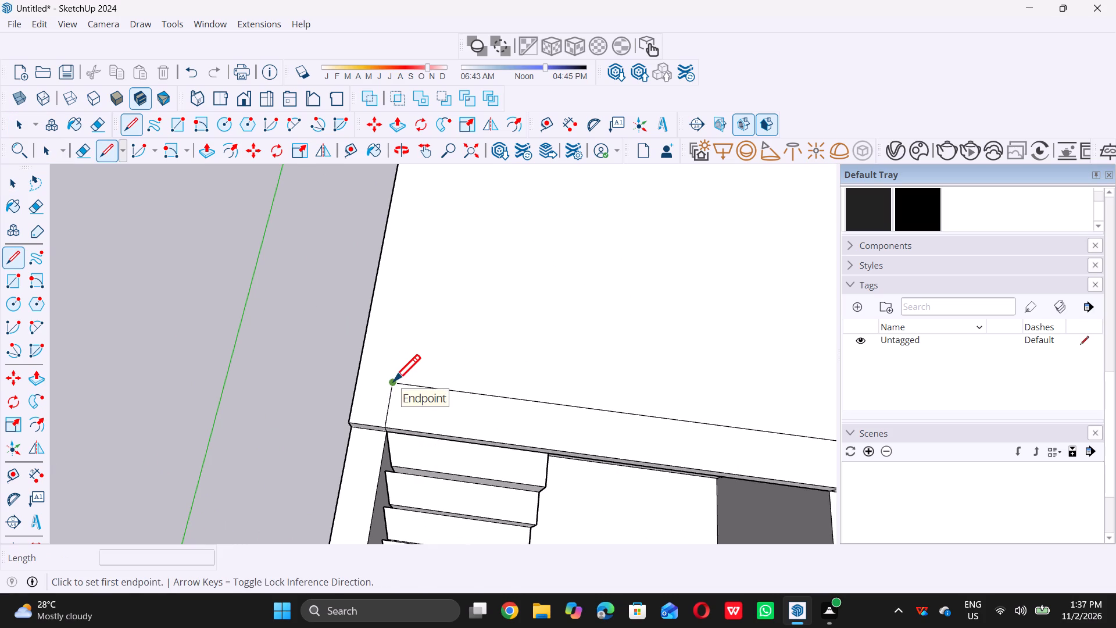
triple_click(394, 381)
left_click(359, 379)
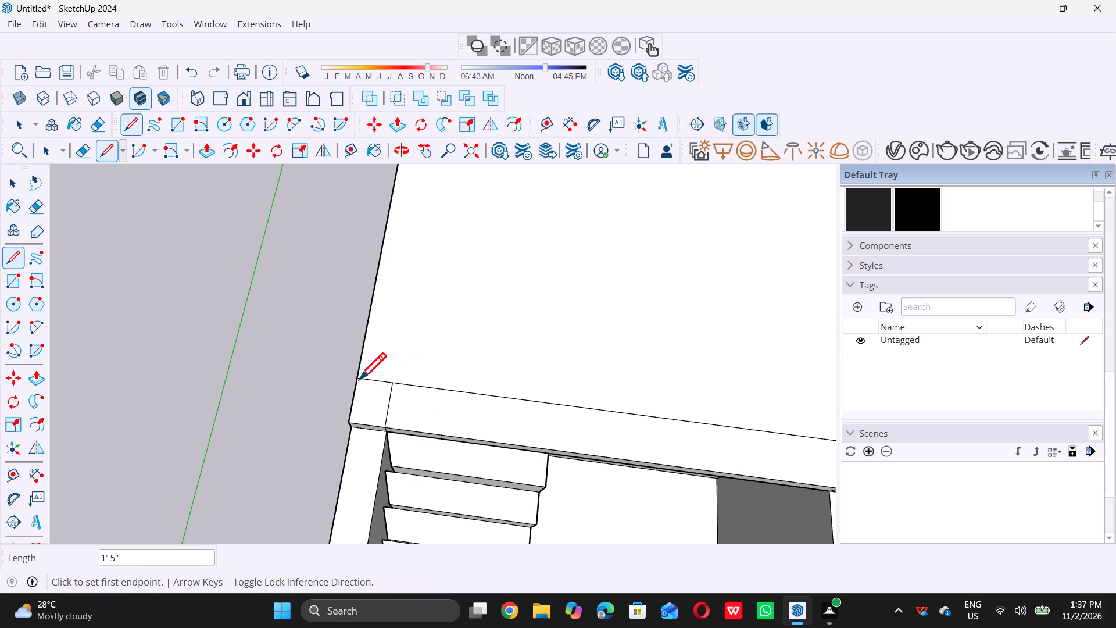
key("space")
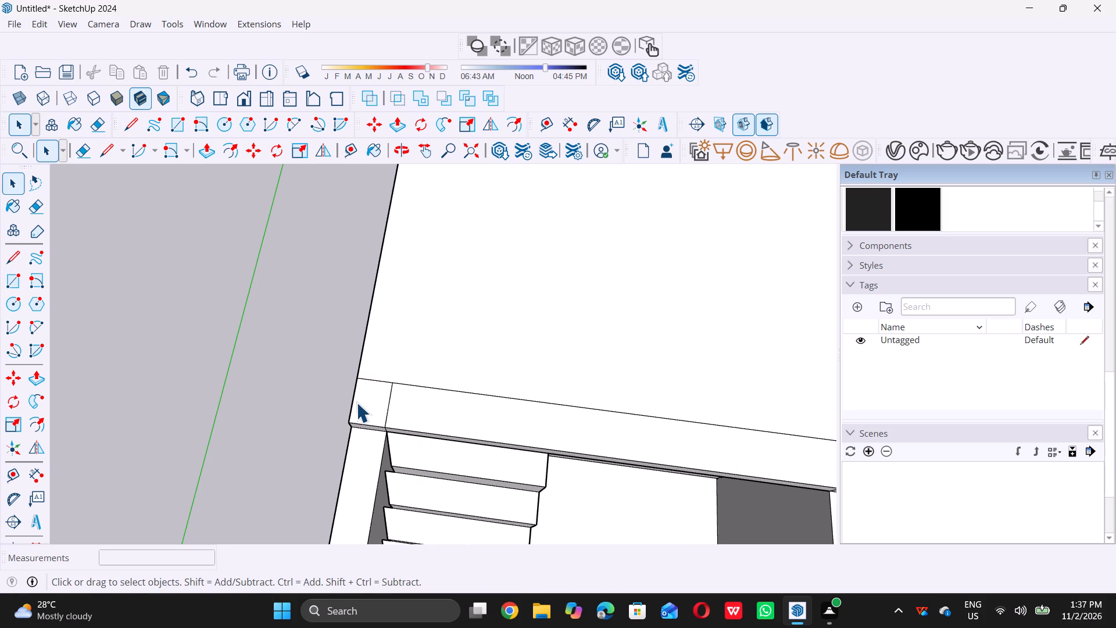
key("l")
scroll(356, 402, "down", 13)
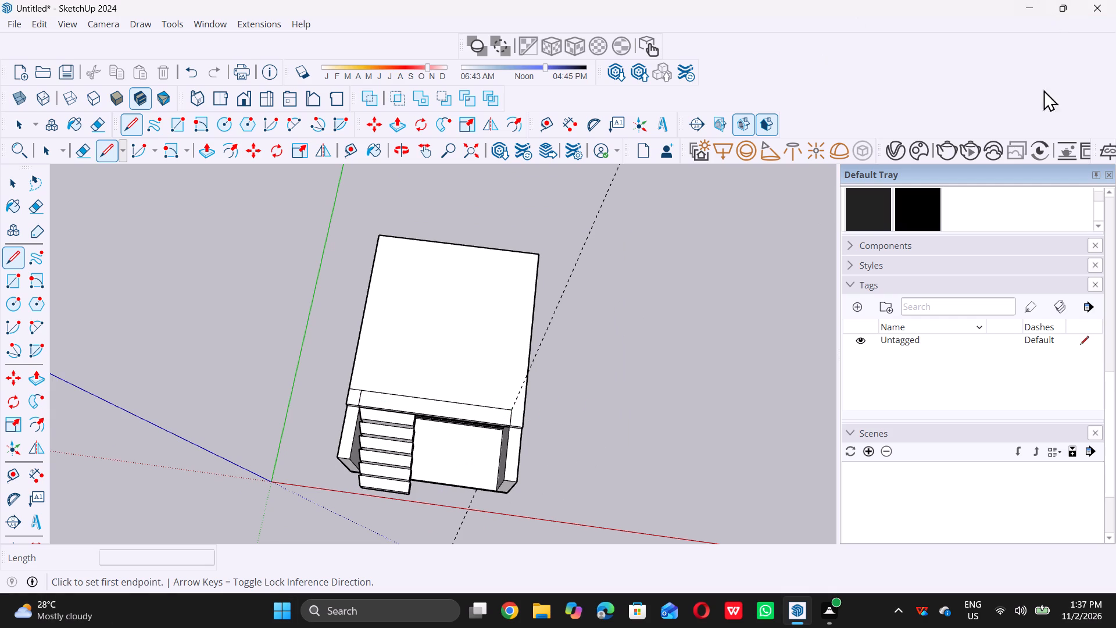
scroll(549, 392, "up", 4)
scroll(507, 426, "up", 10)
left_click(499, 386)
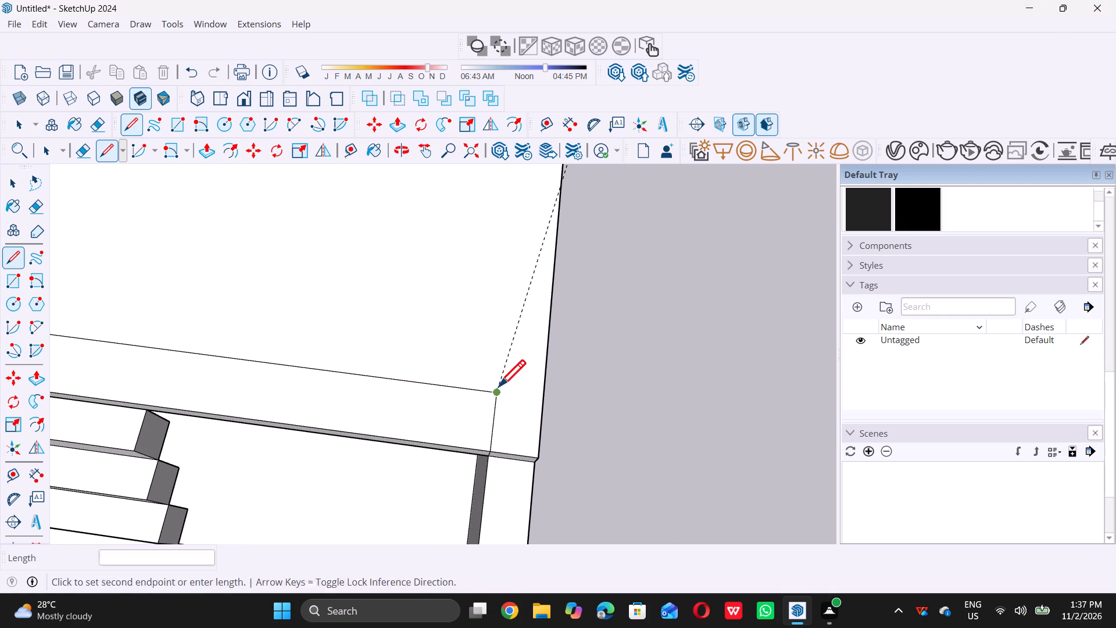
double_click(543, 398)
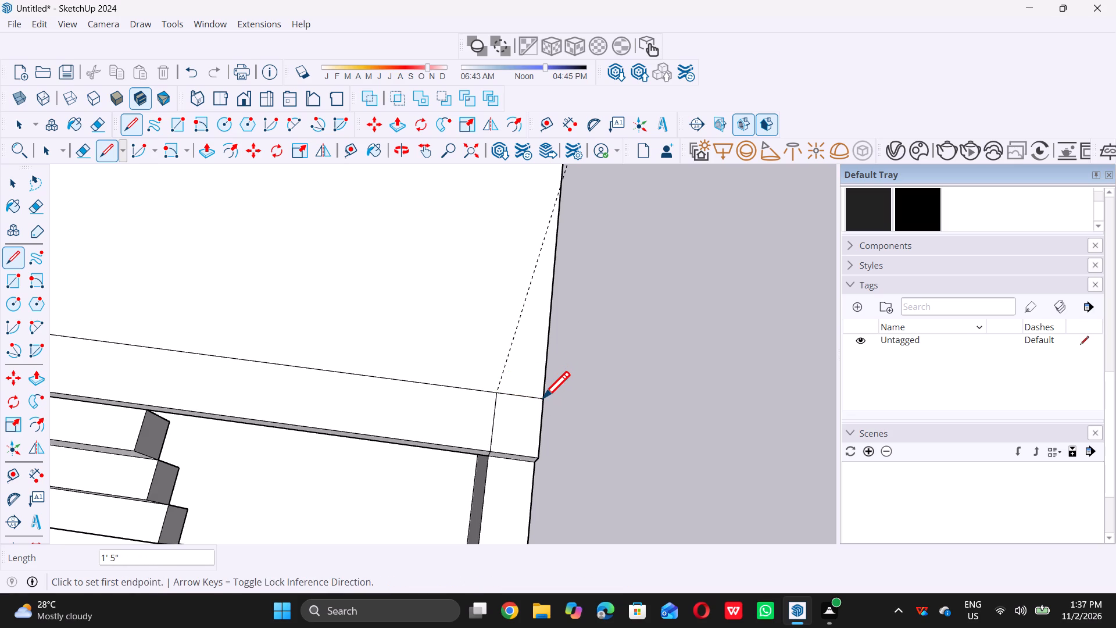
key("space")
Offset the outline of the large roof-top face behind the cross line 9" inward.
scroll(543, 398, "down", 10)
scroll(439, 363, "down", 7)
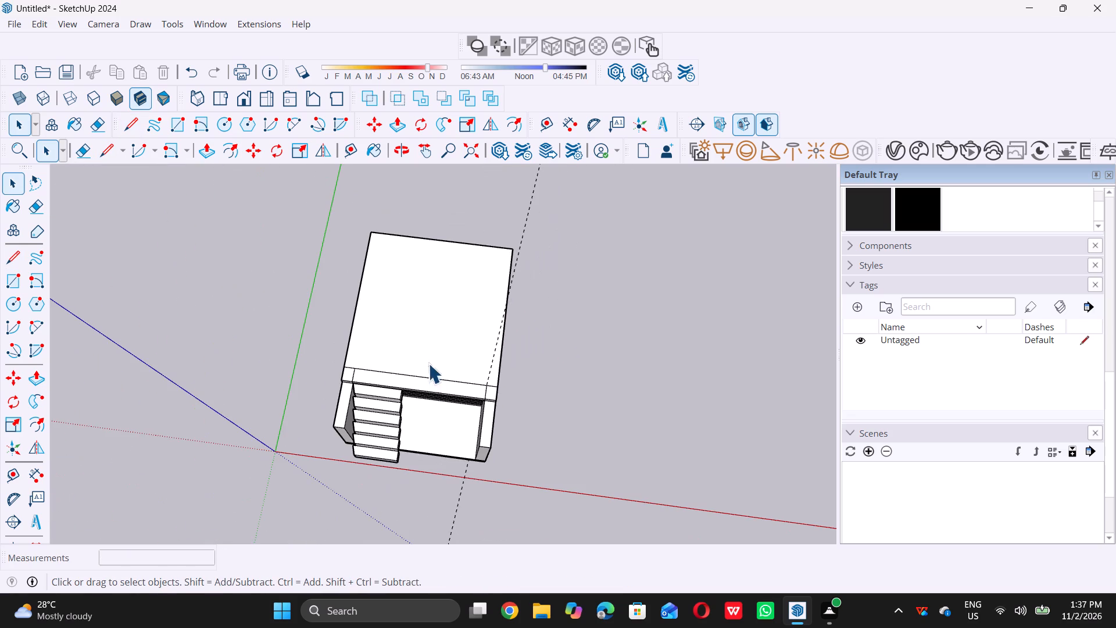
scroll(419, 296, "up", 3)
double_click(417, 297)
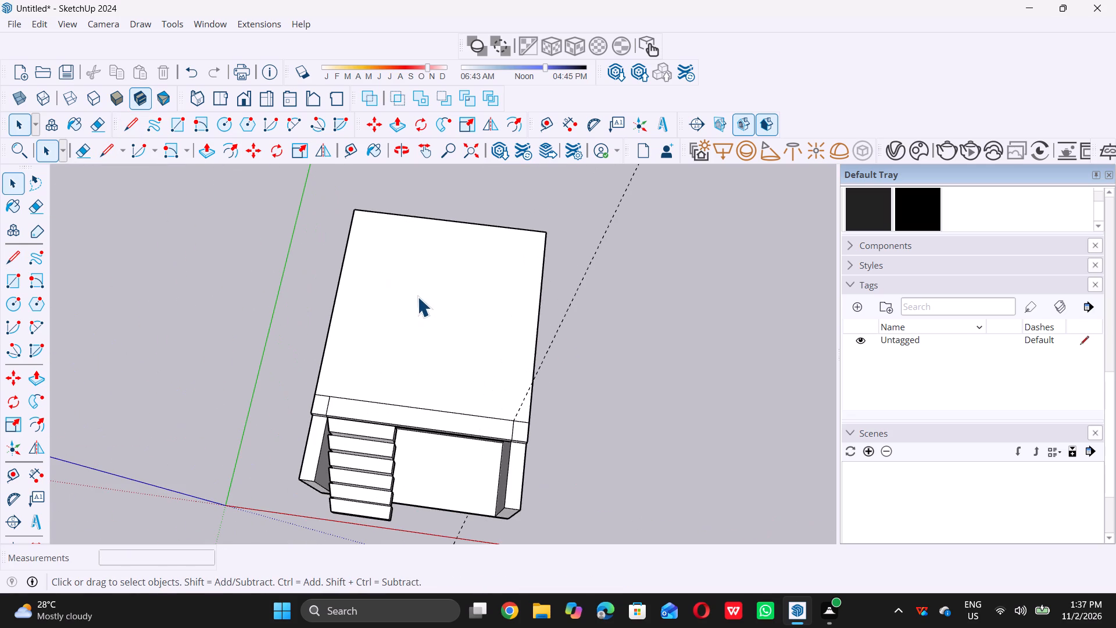
key("f")
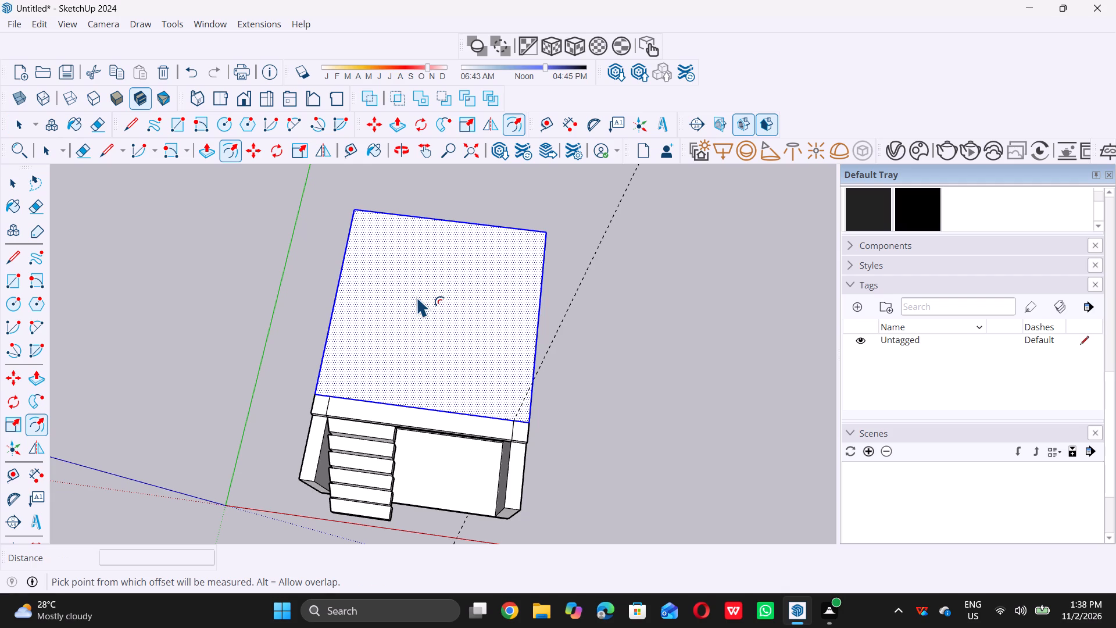
left_click(417, 297)
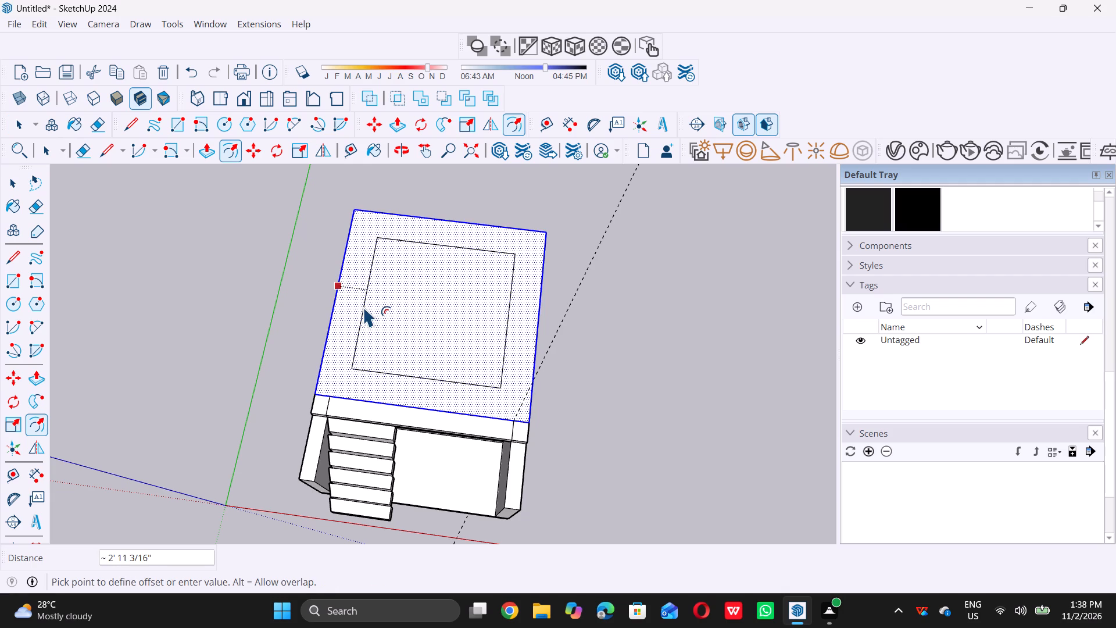
key("9")
key("shift+quotedbl")
key("Return")
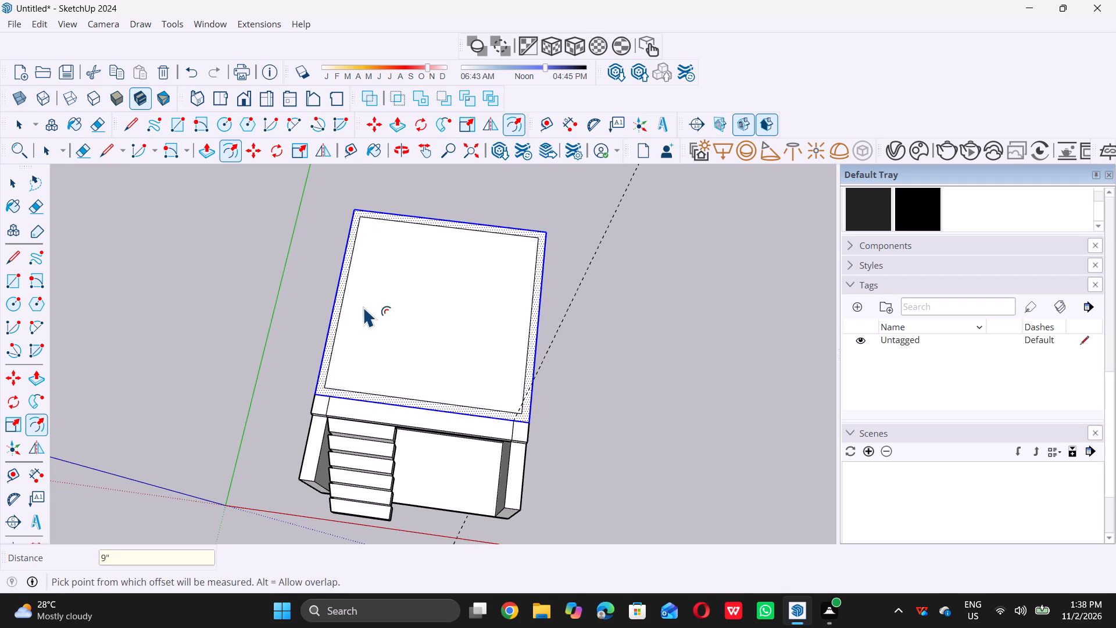
key("space")
double_click(148, 361)
Push/Pull the 9" border face on the roof slab up 10' to form the upper-floor walls.
scroll(185, 354, "down", 5)
middle_click_drag(191, 407, 216, 350)
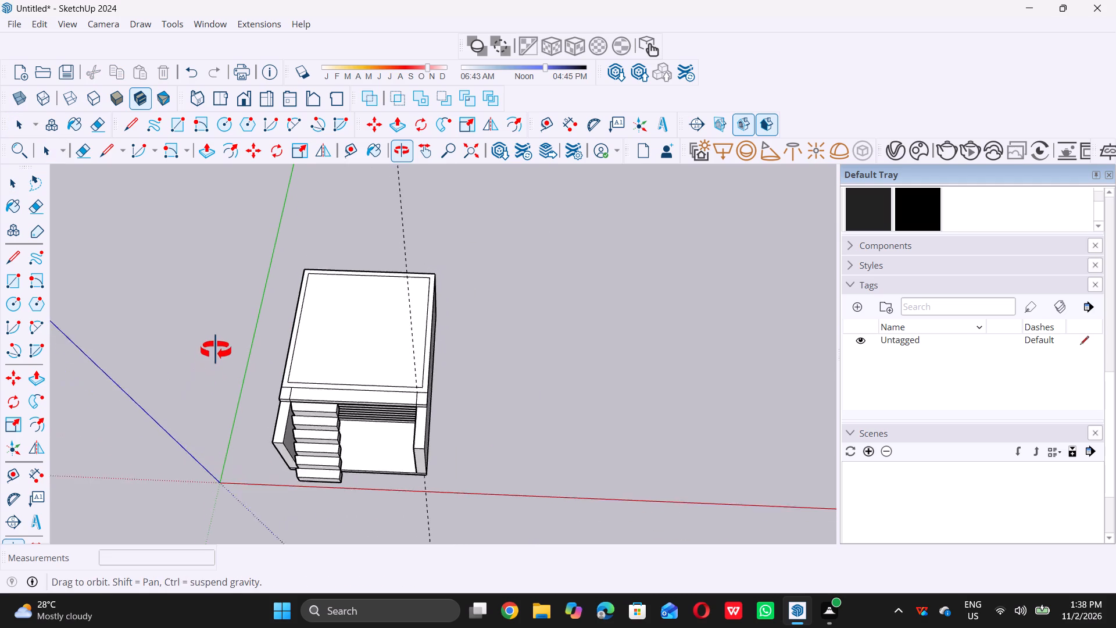
middle_click_drag(216, 350, 208, 333)
scroll(319, 364, "up", 5)
scroll(219, 376, "up", 6)
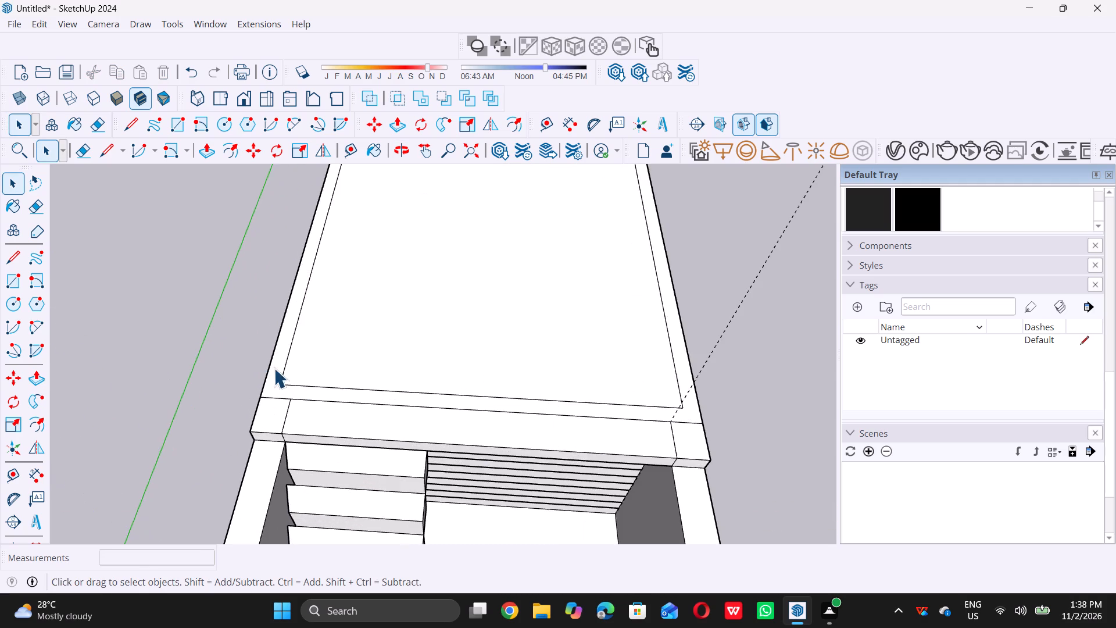
scroll(274, 371, "up", 9)
triple_click(274, 371)
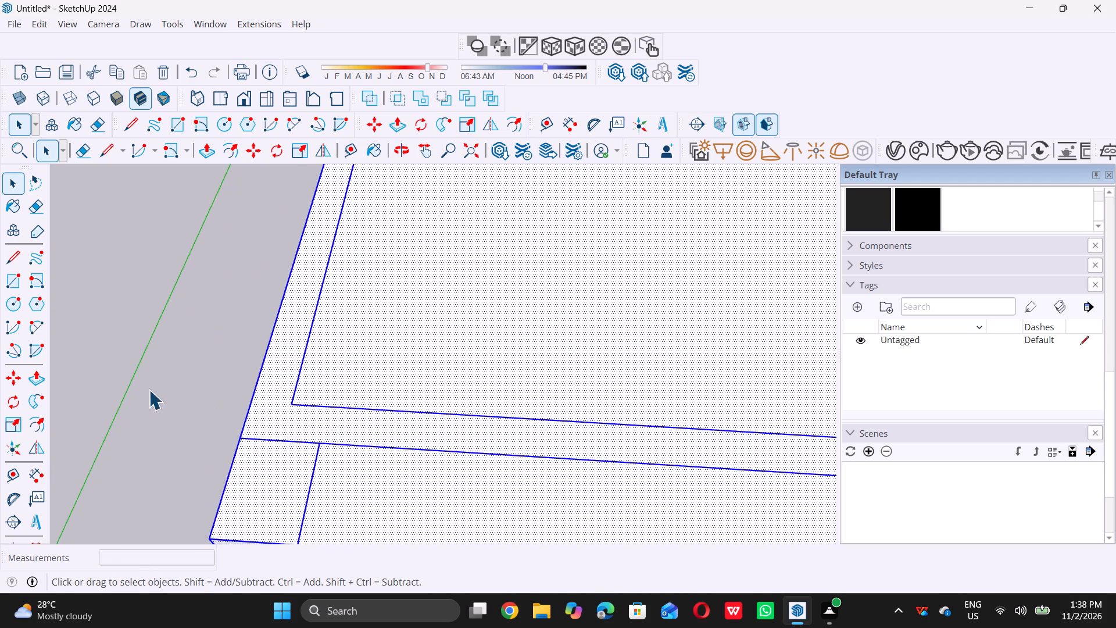
left_click(149, 390)
left_click(276, 363)
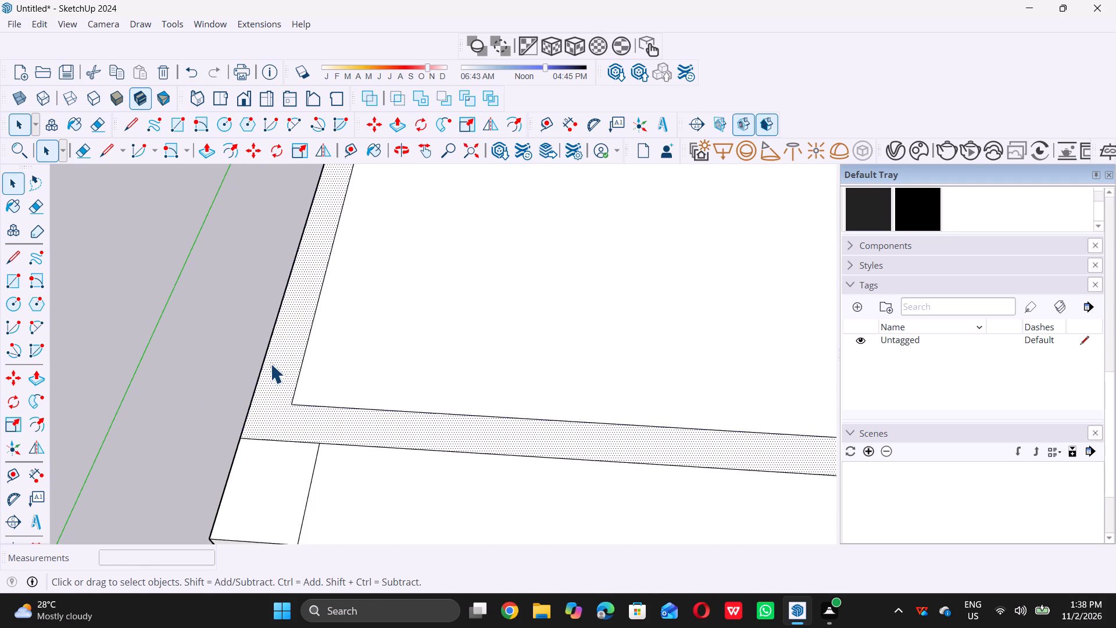
key("p")
left_click(271, 363)
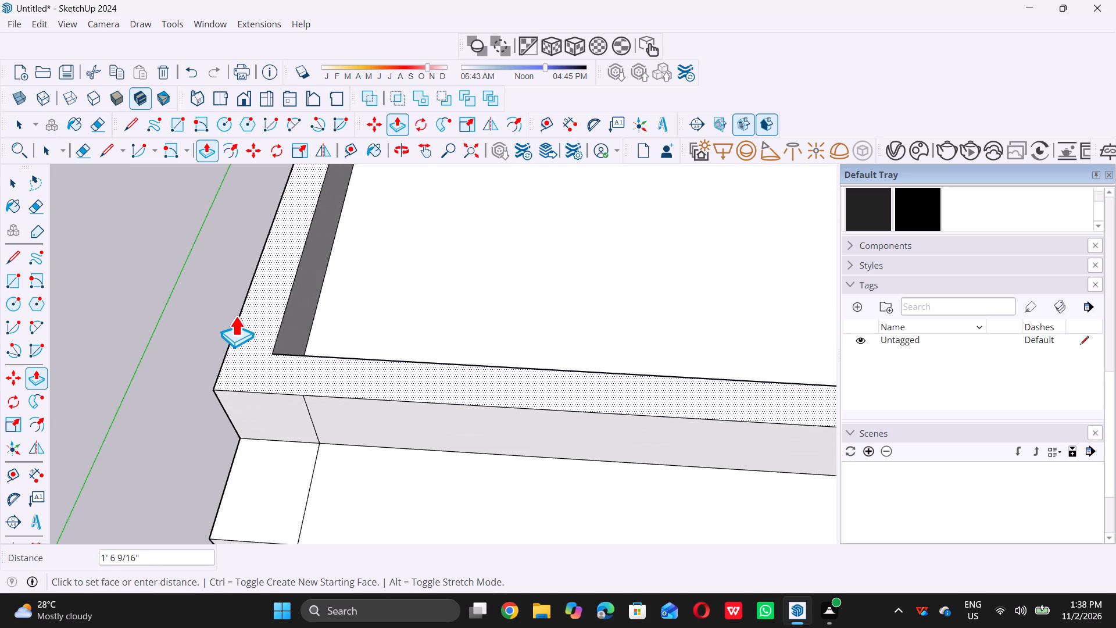
type("10")
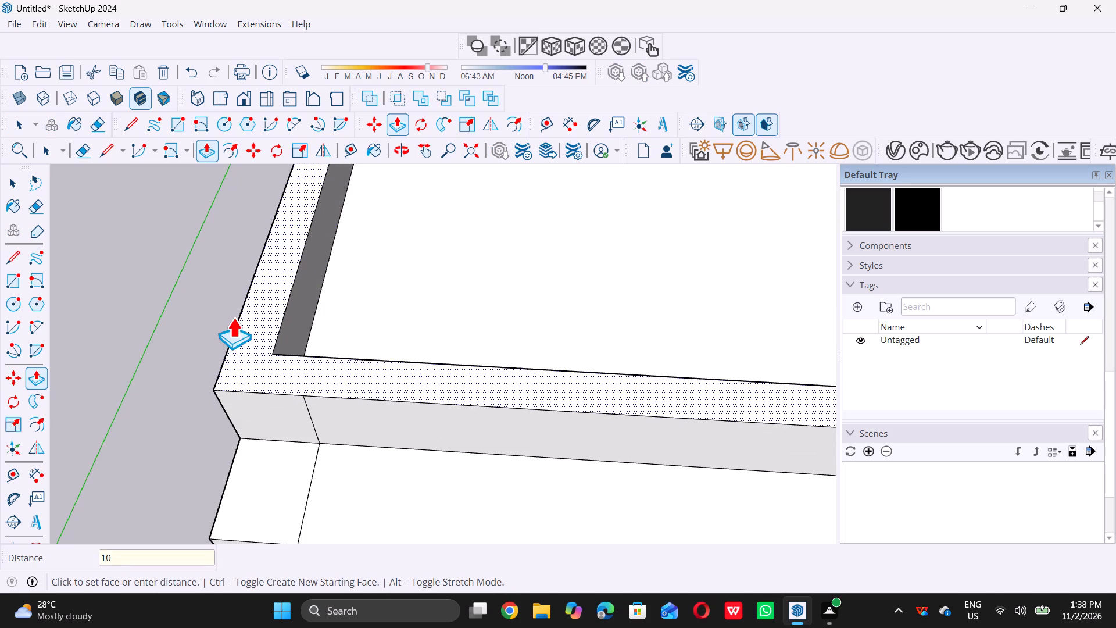
key("apostrophe")
key("Return")
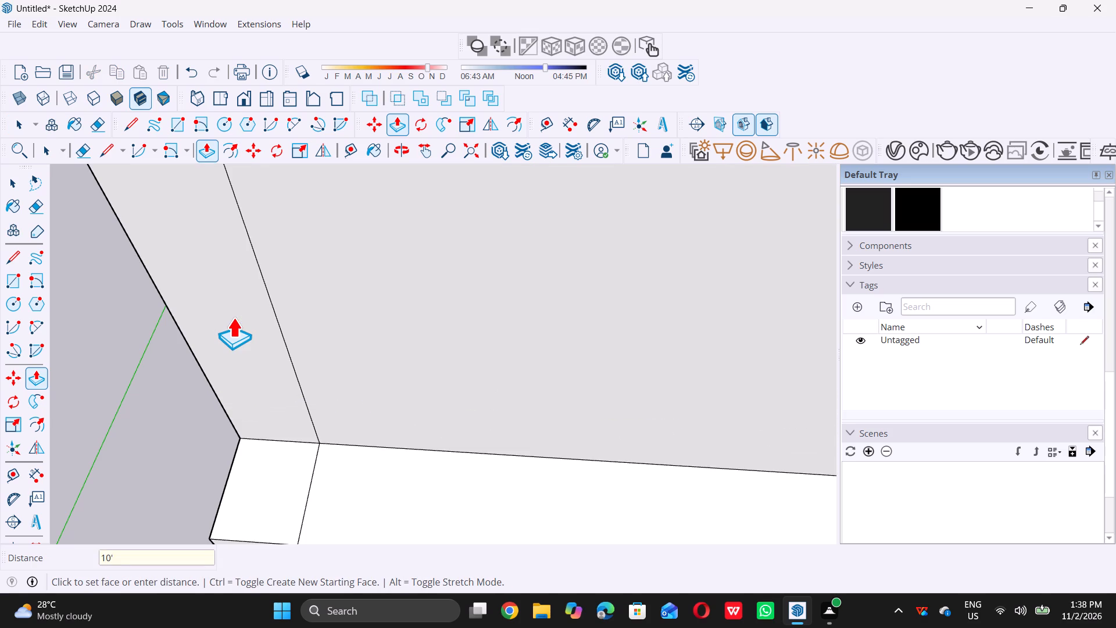
scroll(246, 326, "down", 15)
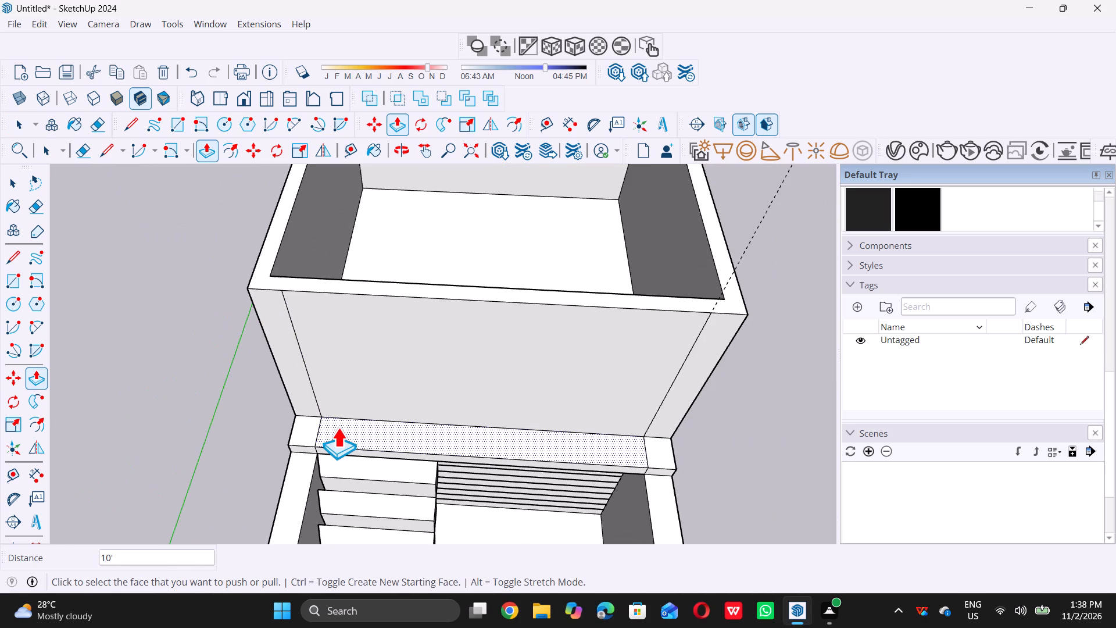
key("space")
Examine the new upper-floor walls, roof slab and staircase from the front, above and both sides.
scroll(327, 433, "down", 7)
middle_click_drag(373, 383, 397, 184)
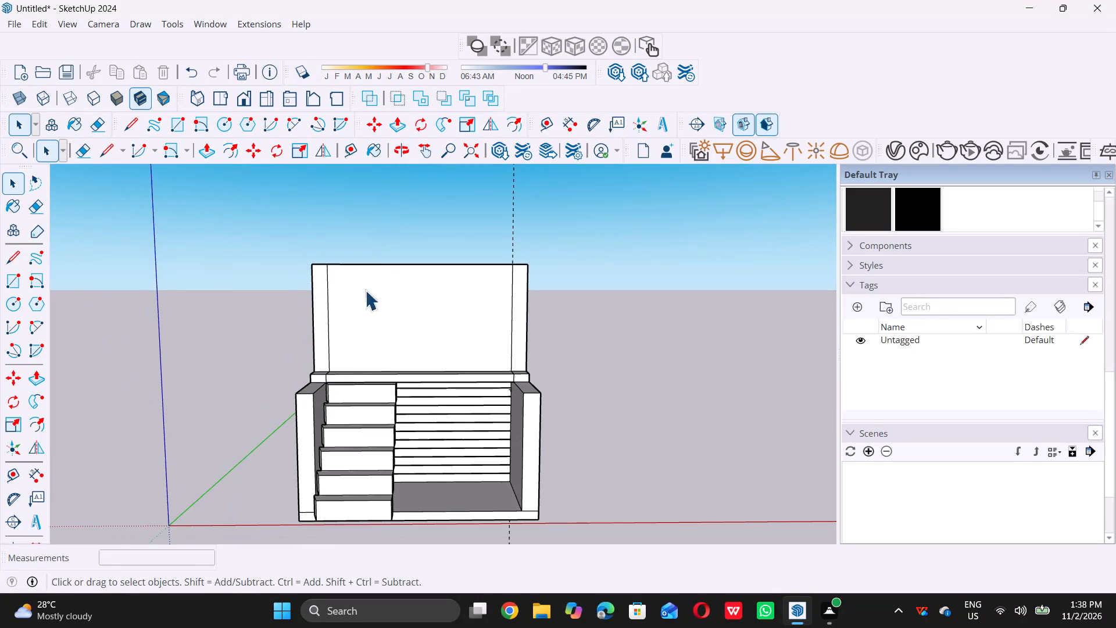
middle_click_drag(341, 354, 450, 398)
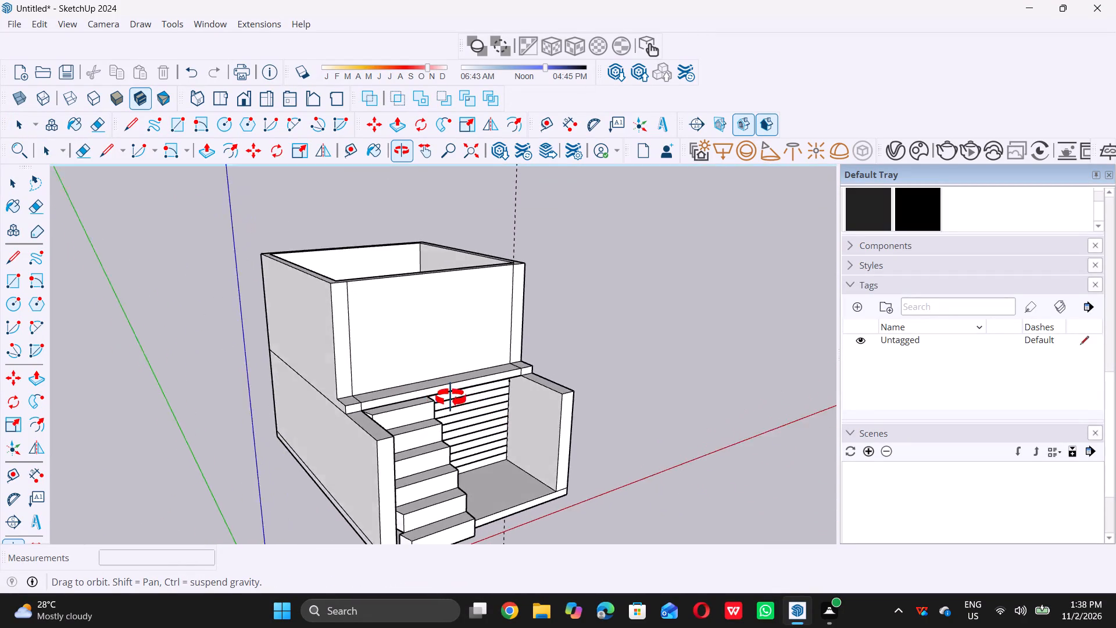
middle_click_drag(450, 398, 410, 429)
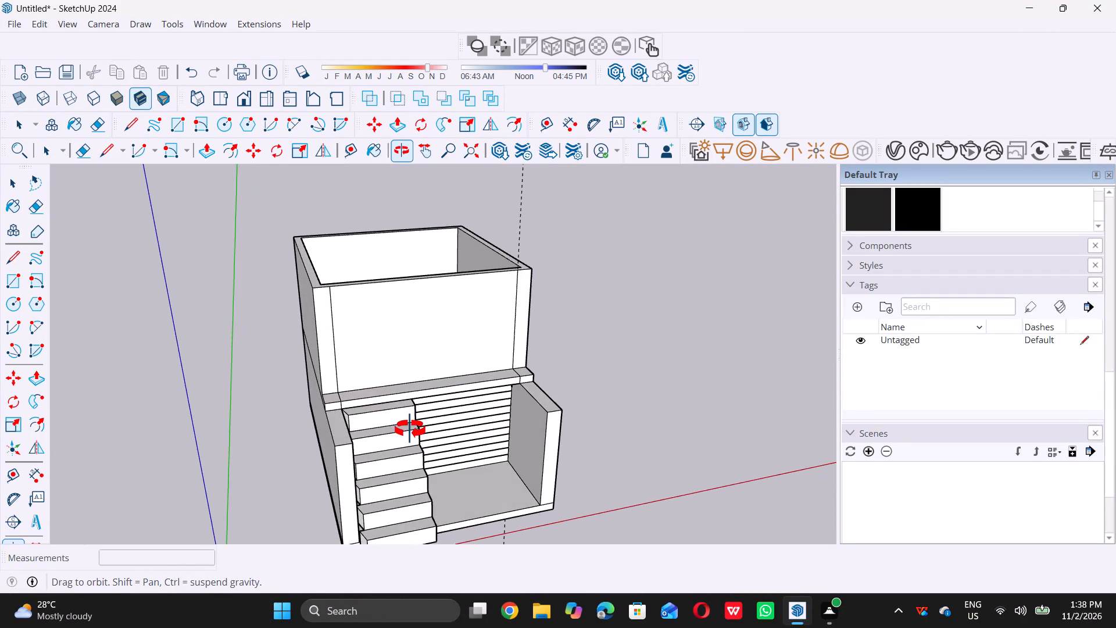
middle_click_drag(410, 429, 67, 350)
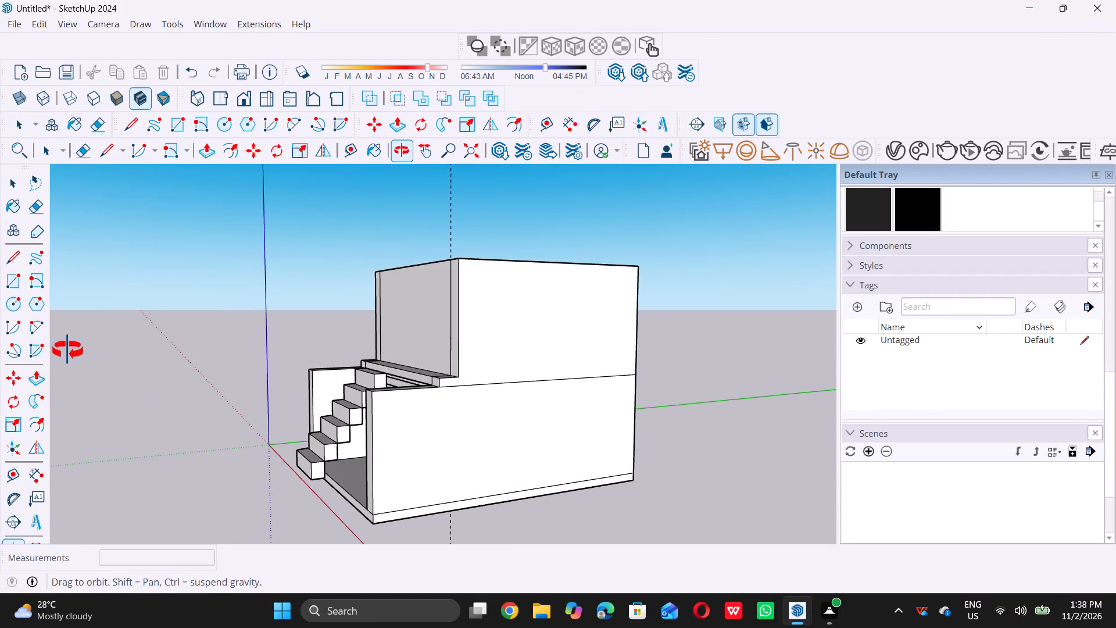
middle_click_drag(67, 350, 141, 379)
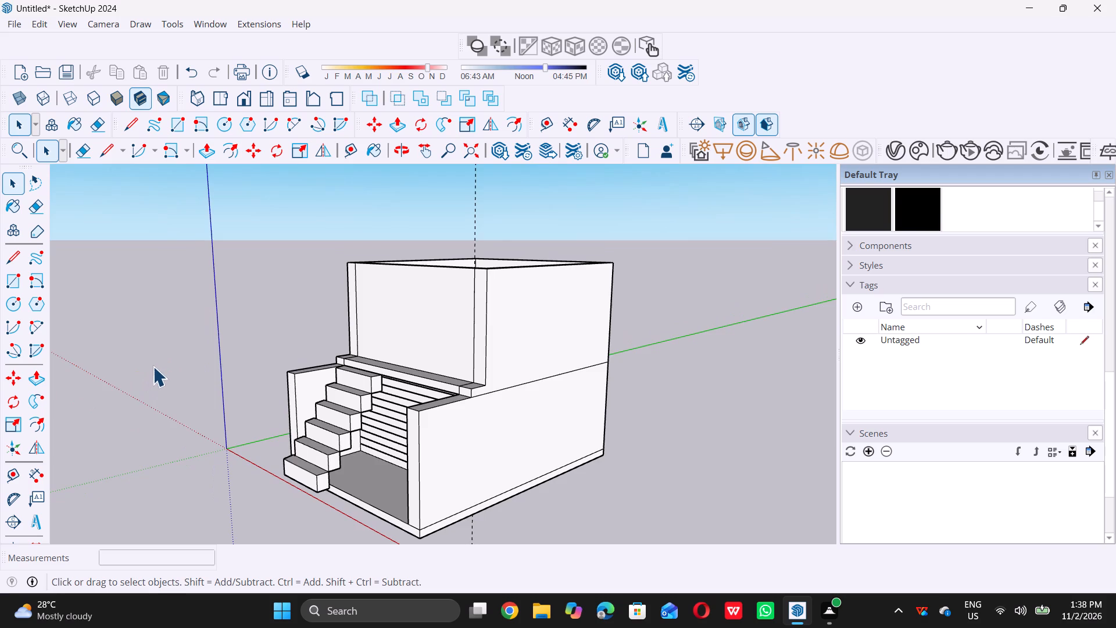
scroll(158, 362, "down", 4)
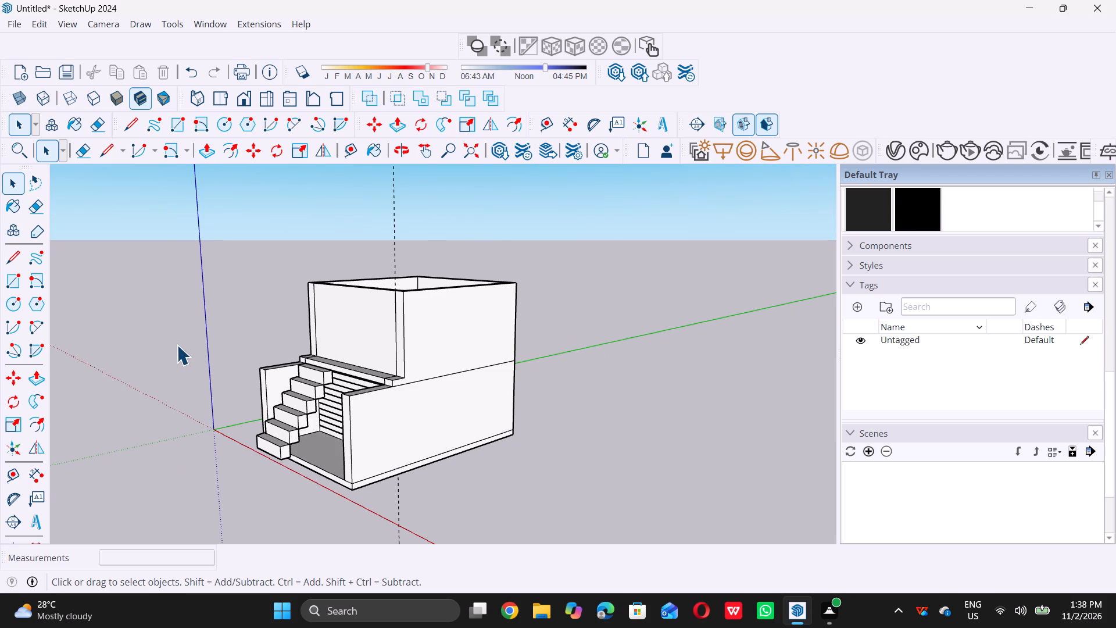
scroll(173, 342, "down", 1)
scroll(305, 352, "up", 7)
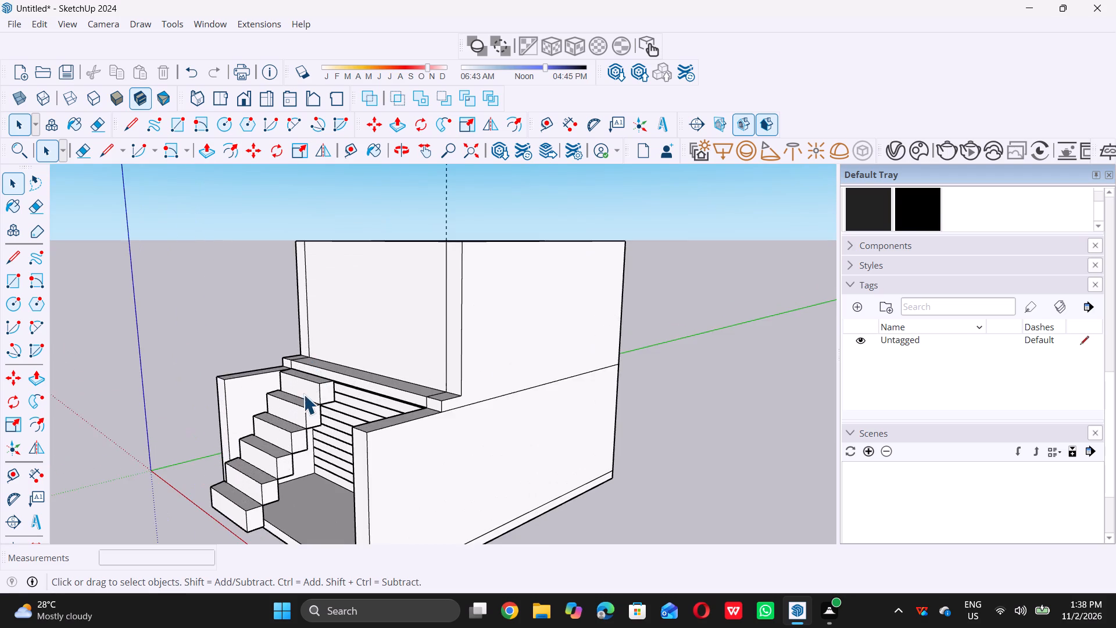
Push/Pull the roof slab's front edge face between the two side walls outward 2' over the grooved wall.
scroll(303, 394, "up", 3)
scroll(422, 407, "up", 7)
double_click(475, 363)
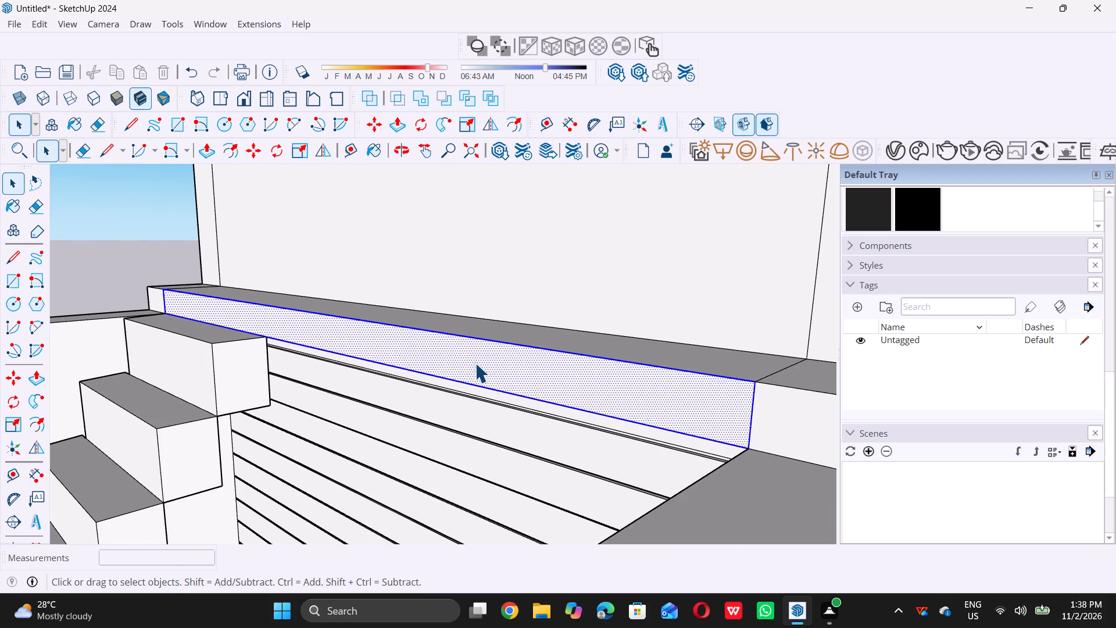
key("p")
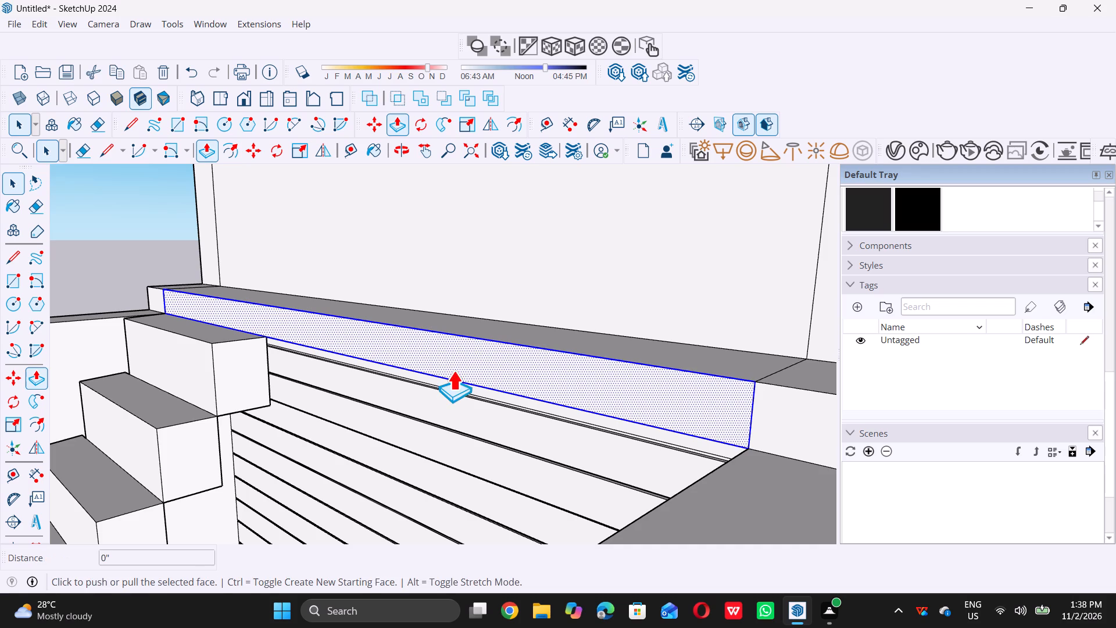
double_click(468, 366)
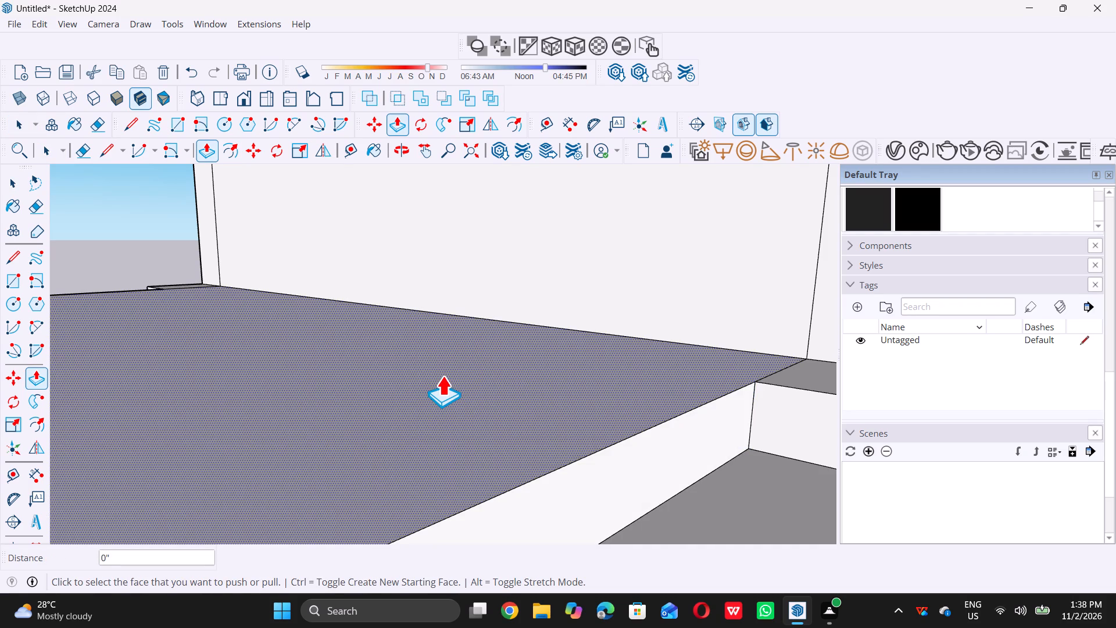
key("ctrl+z")
left_click(506, 356)
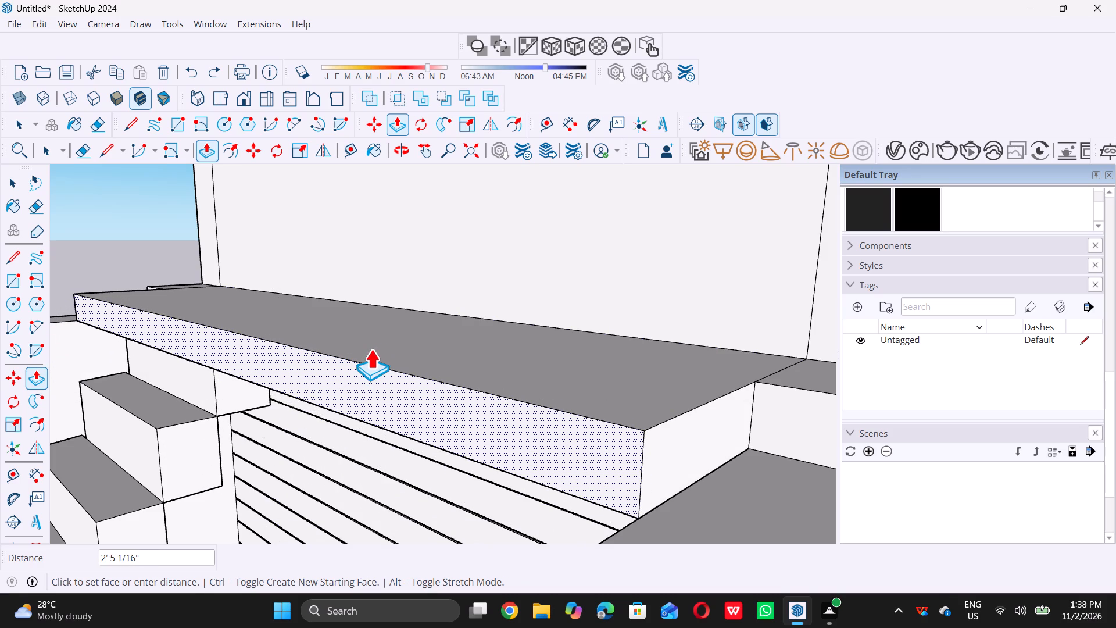
key("2")
key("apostrophe")
key("Return")
key("space")
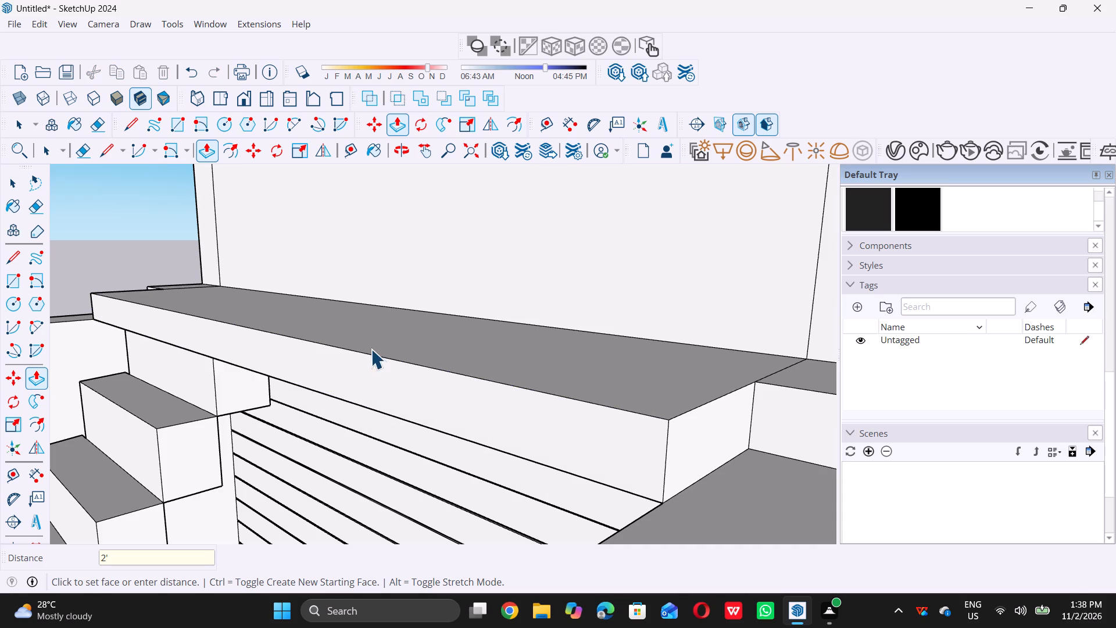
Move the staircase 2' outward along the green axis to line up with the extended slab's front edge.
scroll(353, 310, "down", 12)
middle_click_drag(332, 355, 465, 434)
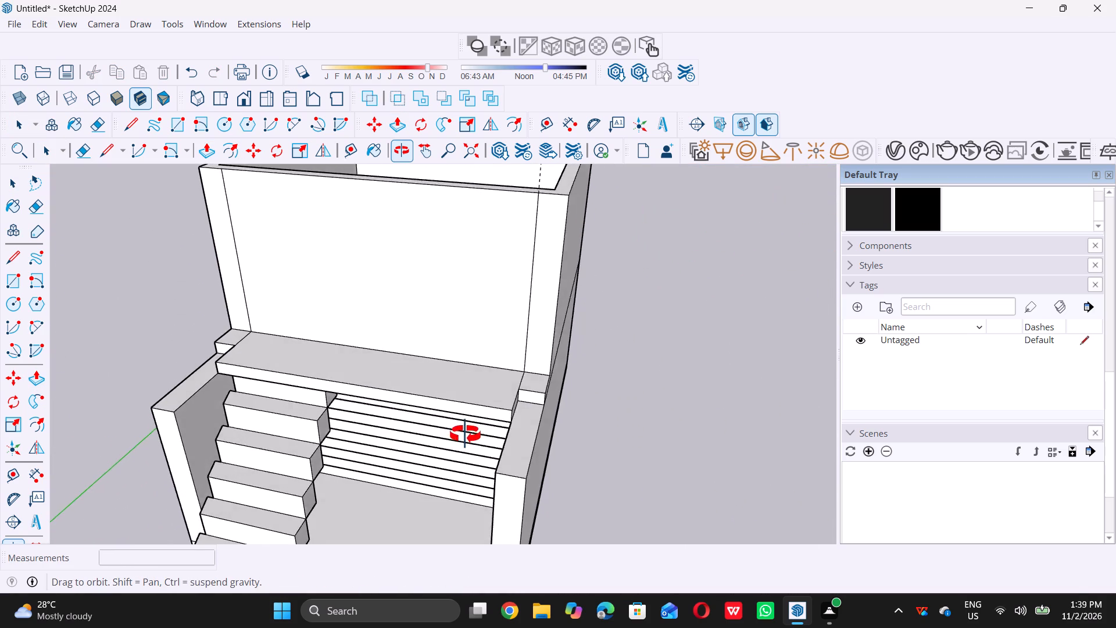
middle_click_drag(465, 434, 456, 412)
scroll(457, 411, "down", 5)
middle_click_drag(388, 447, 388, 445)
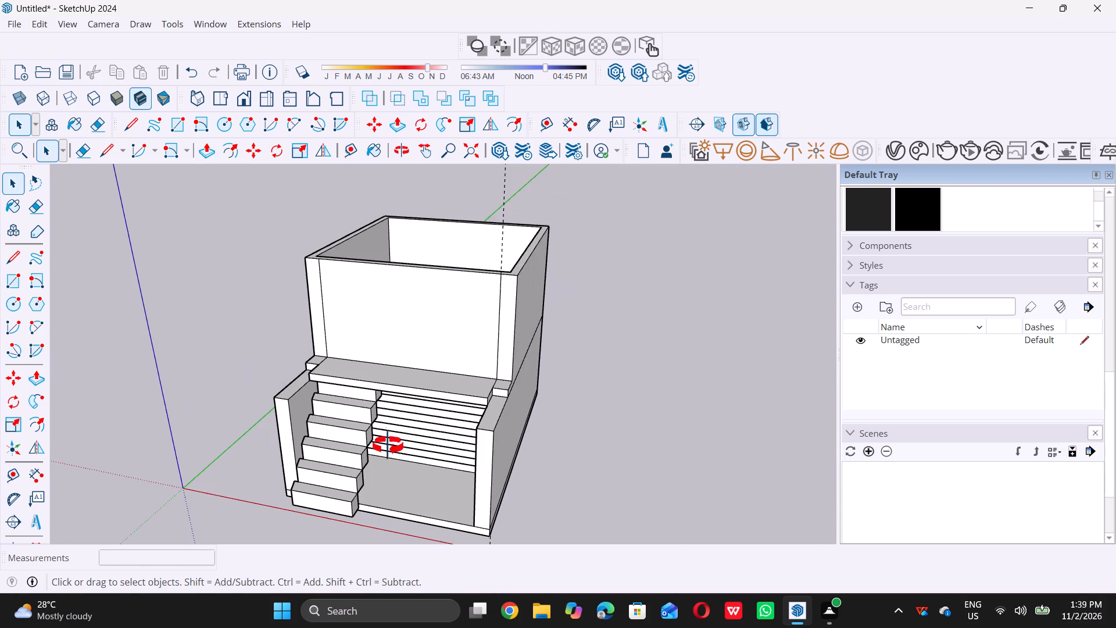
middle_click_drag(388, 445, 285, 365)
scroll(371, 380, "up", 10)
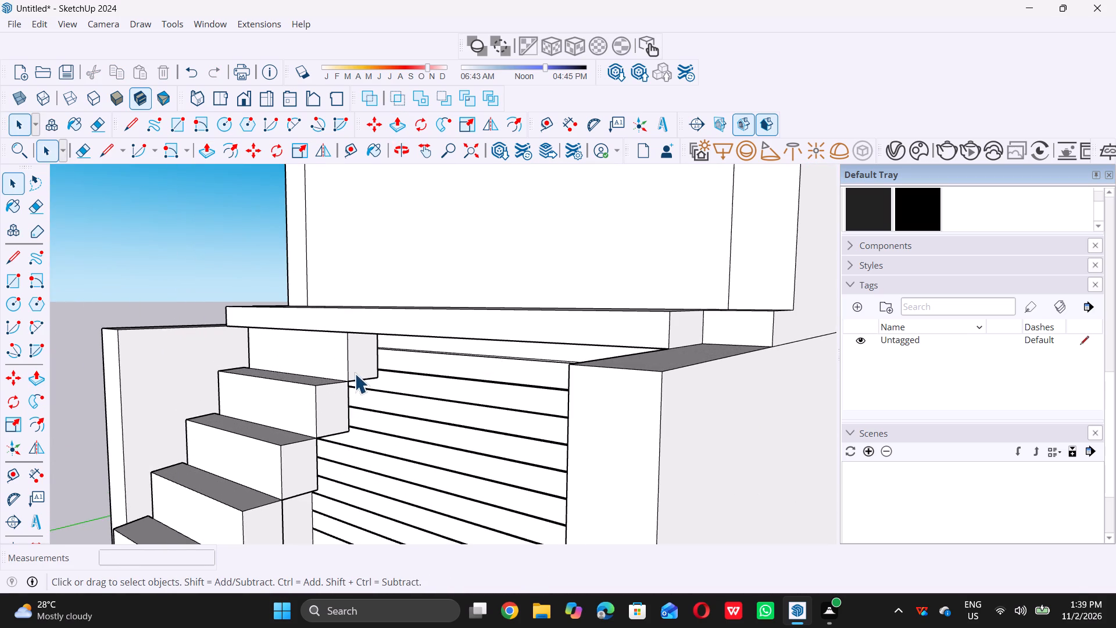
left_click(356, 372)
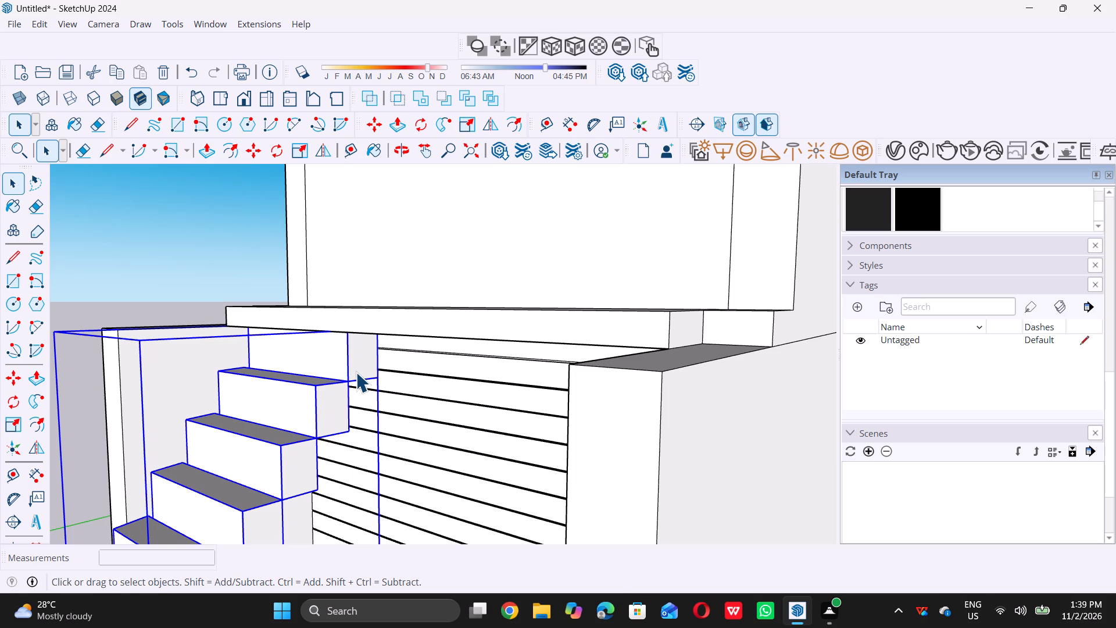
key("m")
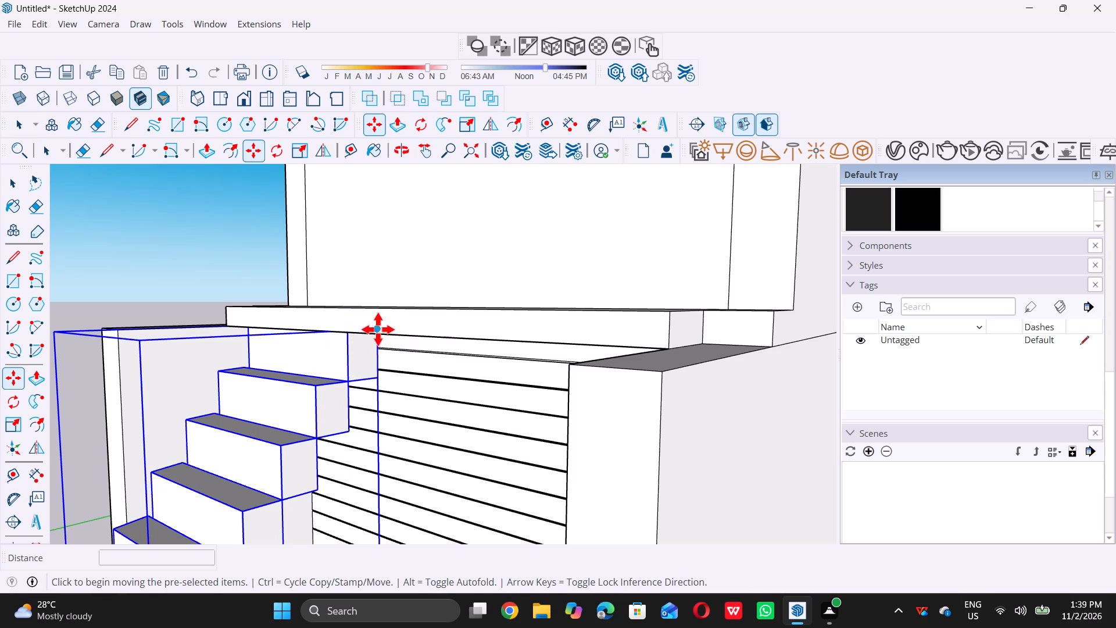
double_click(378, 329)
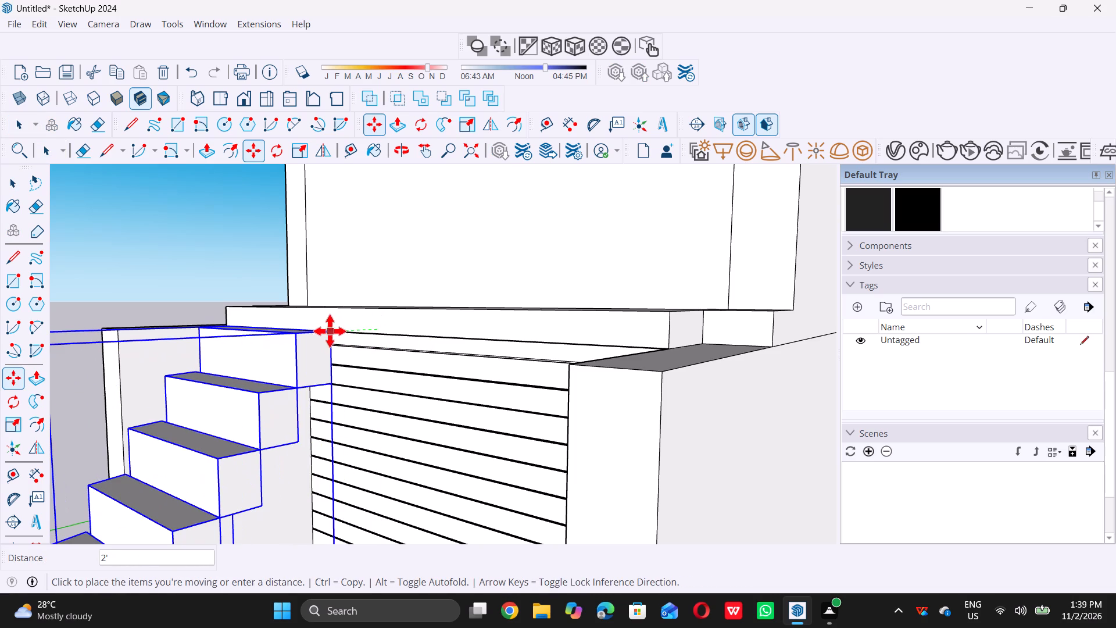
triple_click(326, 332)
key("space")
Scale the staircase outward along the green axis by about 1.25, keeping its slab end in place.
scroll(326, 331, "down", 8)
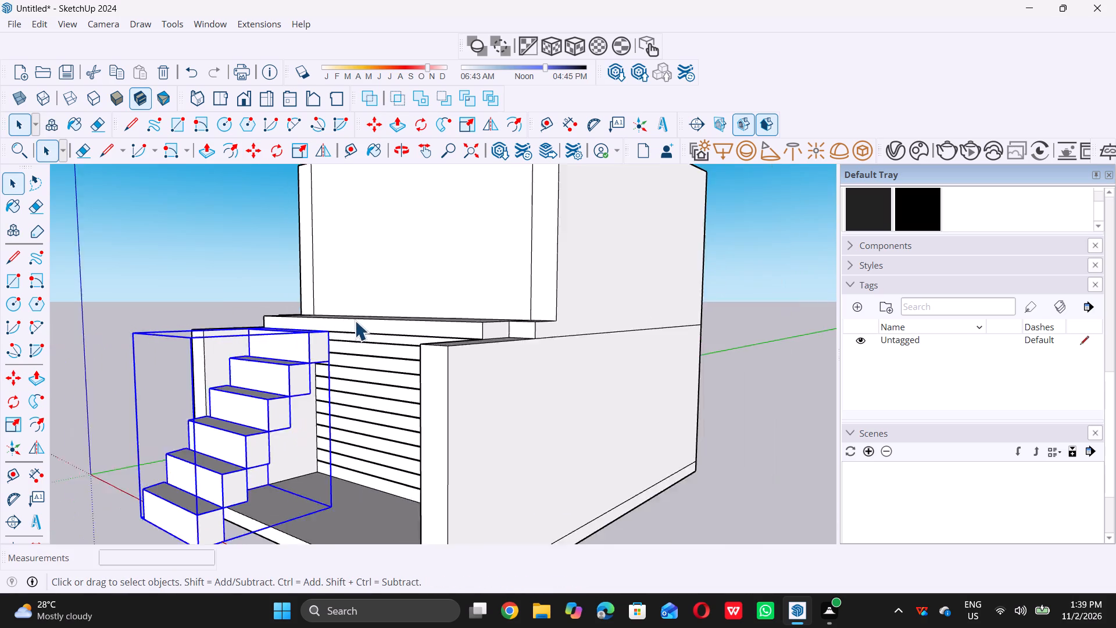
scroll(355, 320, "down", 2)
middle_click_drag(350, 333, 349, 441)
scroll(350, 390, "down", 1)
middle_click_drag(274, 462, 196, 430)
scroll(237, 402, "up", 5)
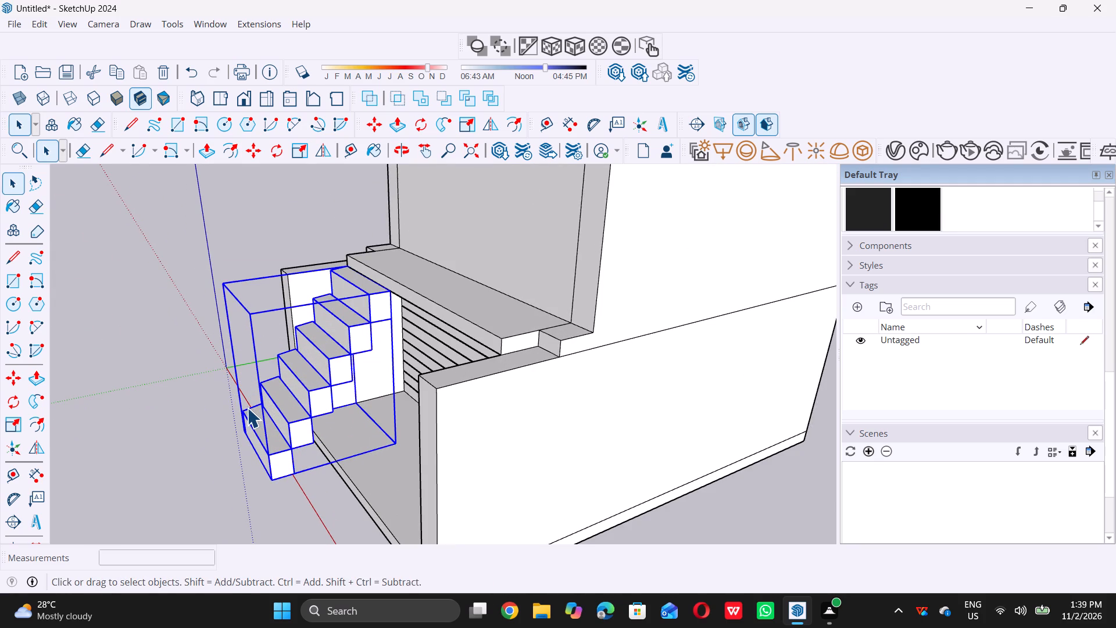
key("s")
left_click(250, 380)
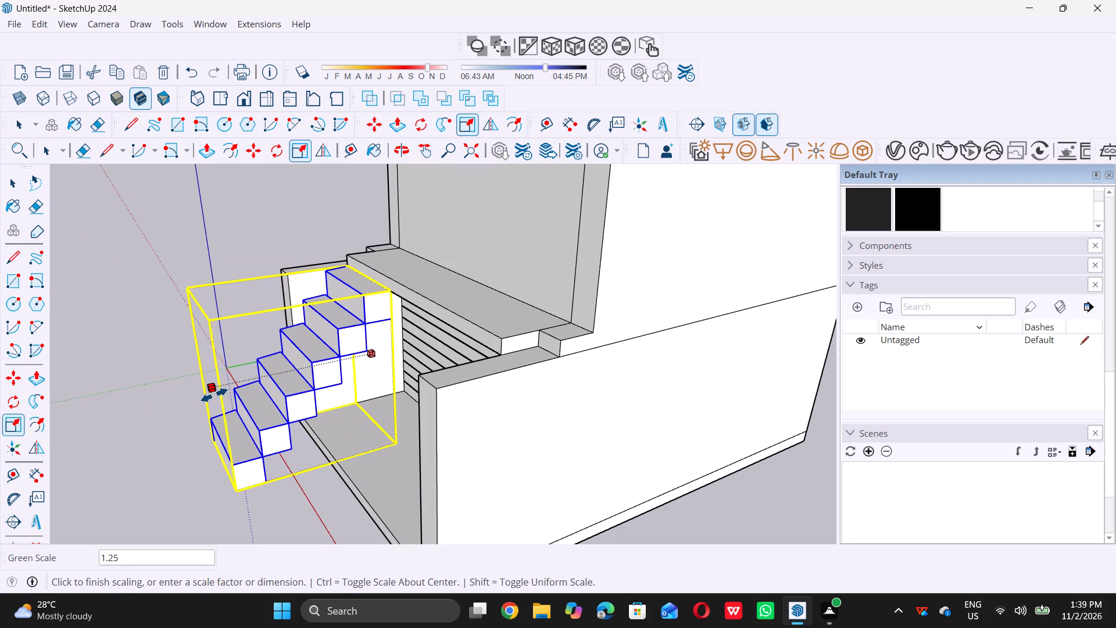
left_click(214, 395)
key("space")
left_click(117, 435)
Examine the stretched staircase and extended slab from the side, the front and above.
scroll(255, 394, "down", 5)
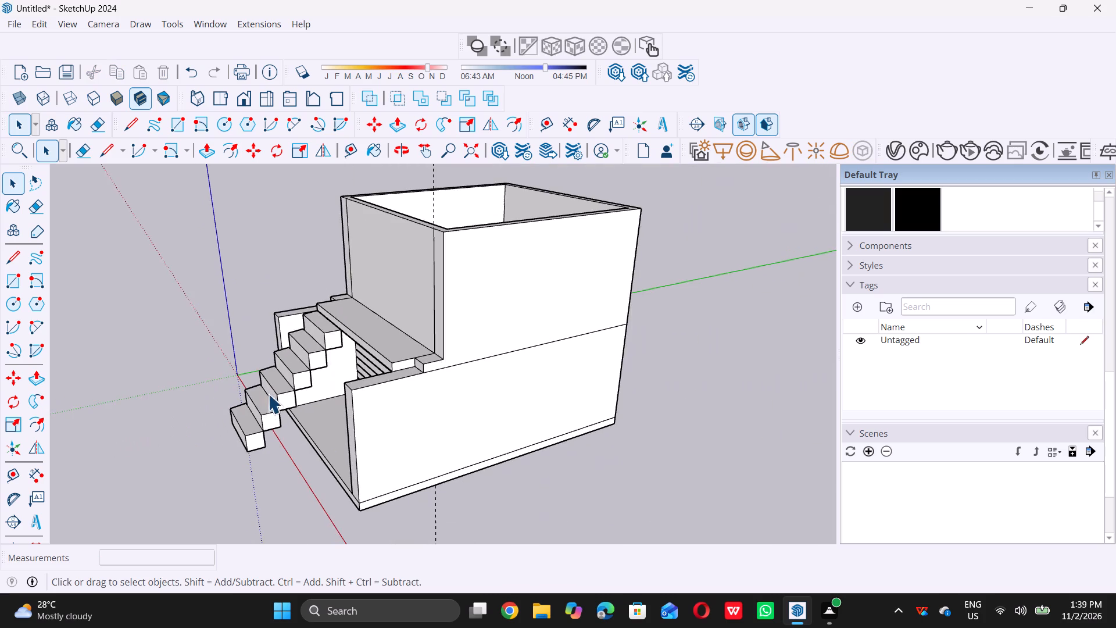
middle_click_drag(270, 405, 391, 316)
middle_click_drag(278, 388, 319, 451)
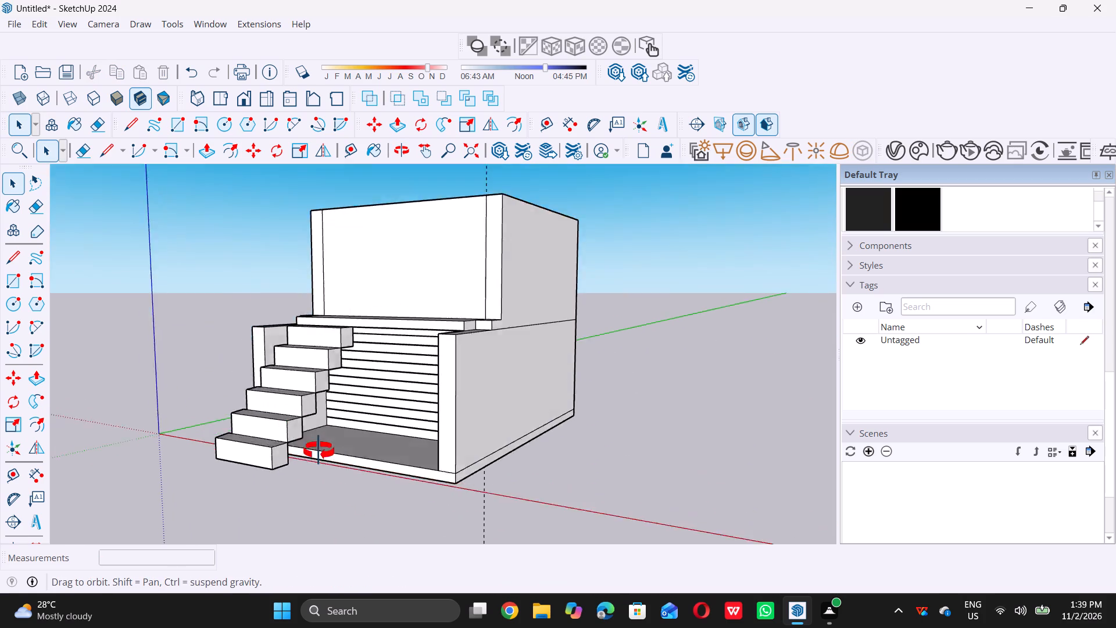
middle_click_drag(319, 451, 376, 409)
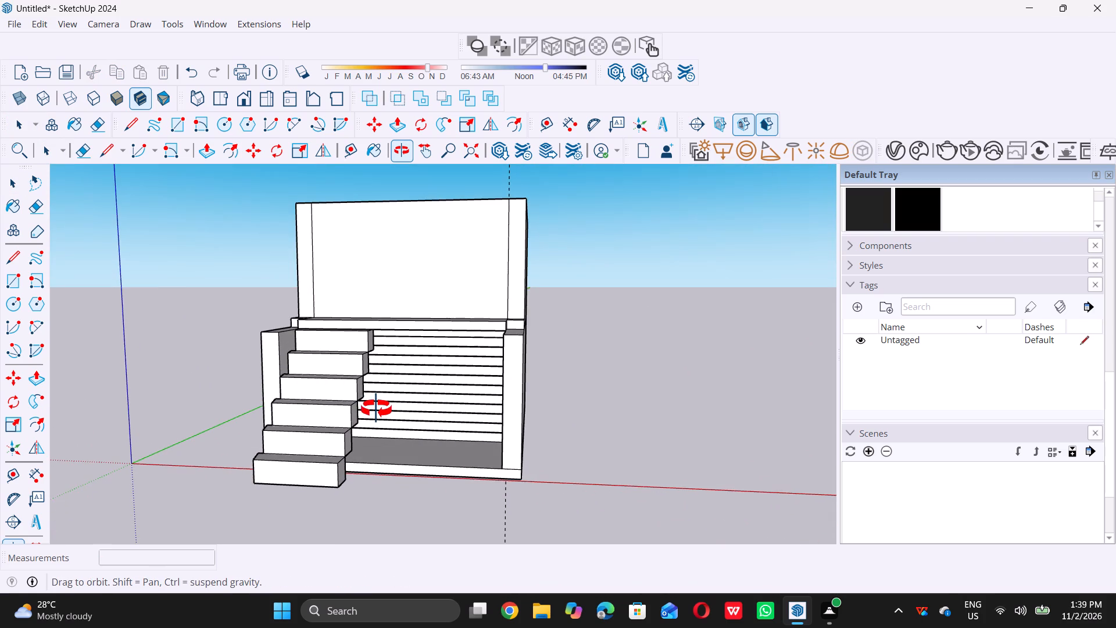
middle_click_drag(376, 409, 391, 413)
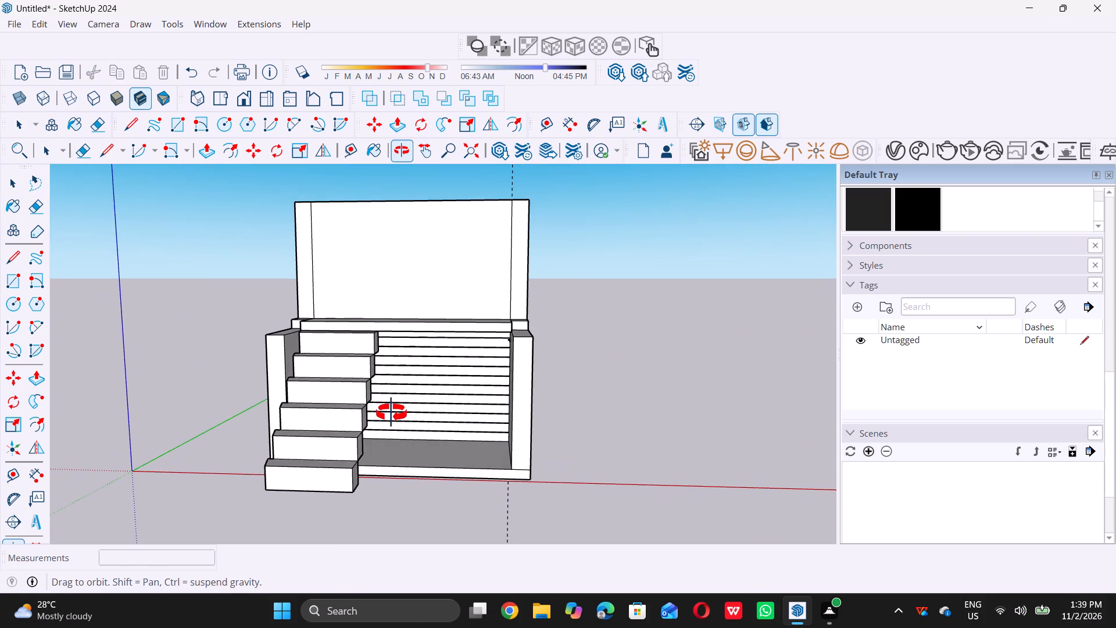
middle_click_drag(391, 413, 392, 413)
middle_click_drag(442, 364, 396, 516)
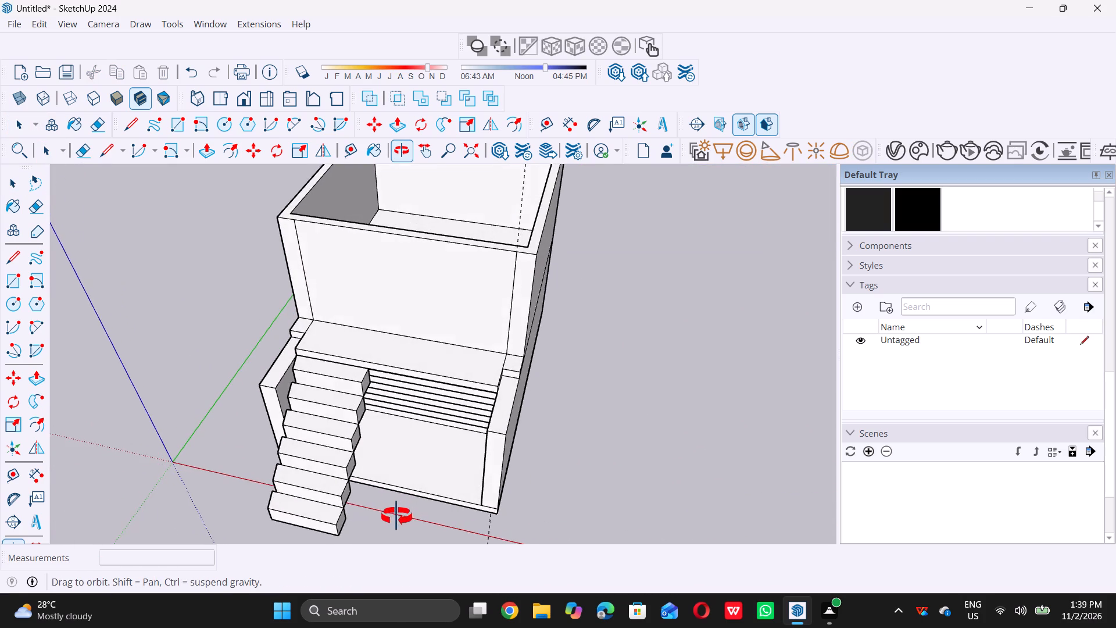
middle_click_drag(396, 516, 280, 509)
Push/Pull the slab's small end face above the side wall opposite the staircase forward to that wall's front end.
scroll(478, 379, "up", 5)
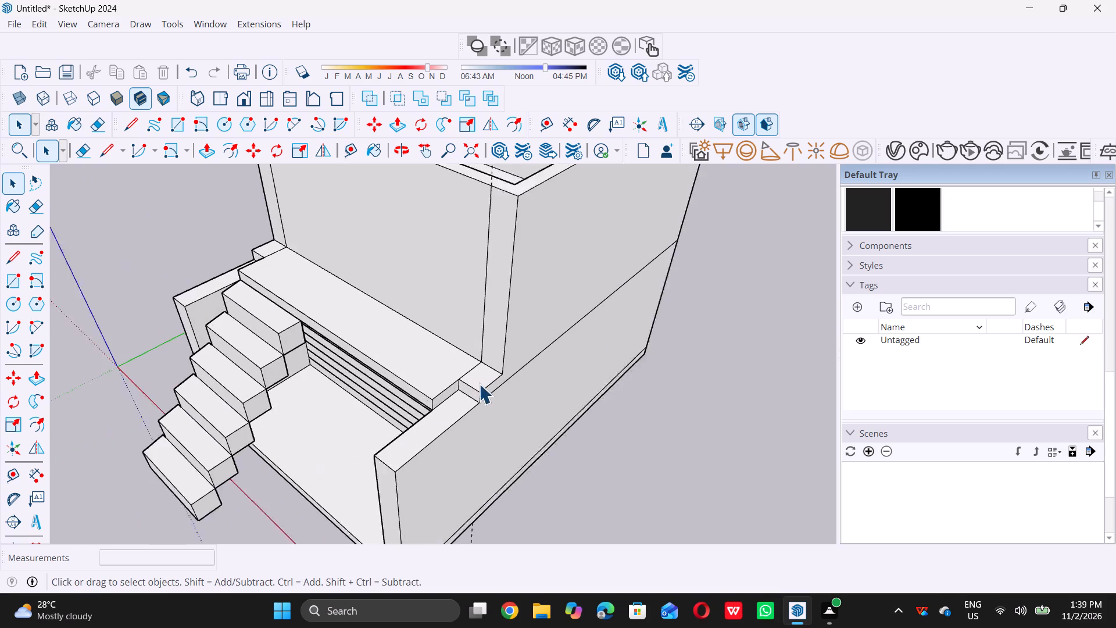
scroll(469, 393, "up", 9)
double_click(468, 395)
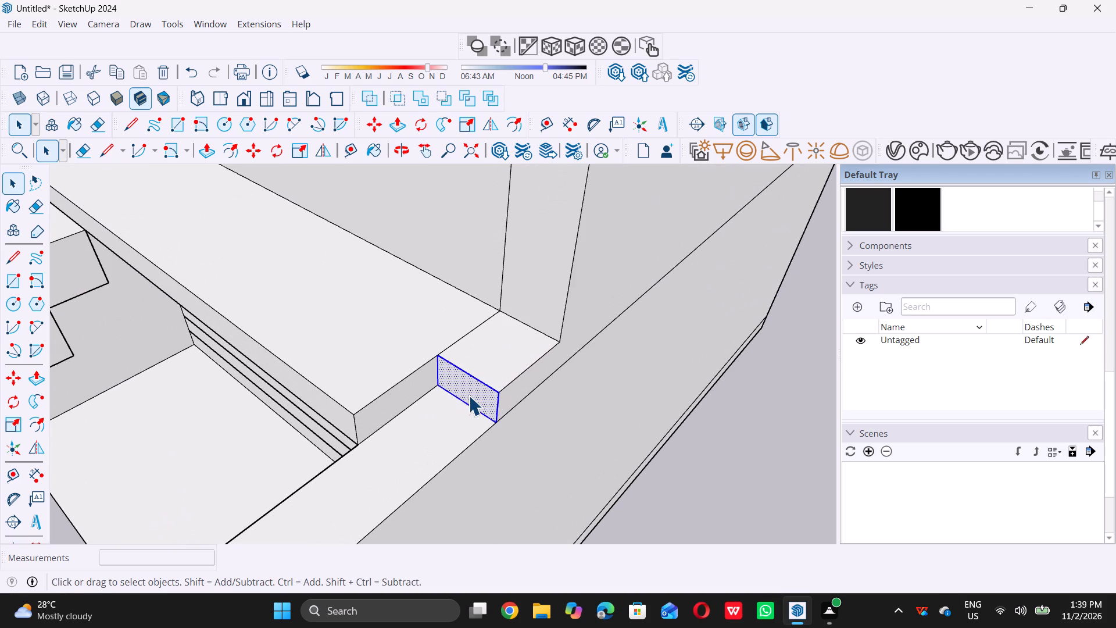
key("p")
triple_click(470, 395)
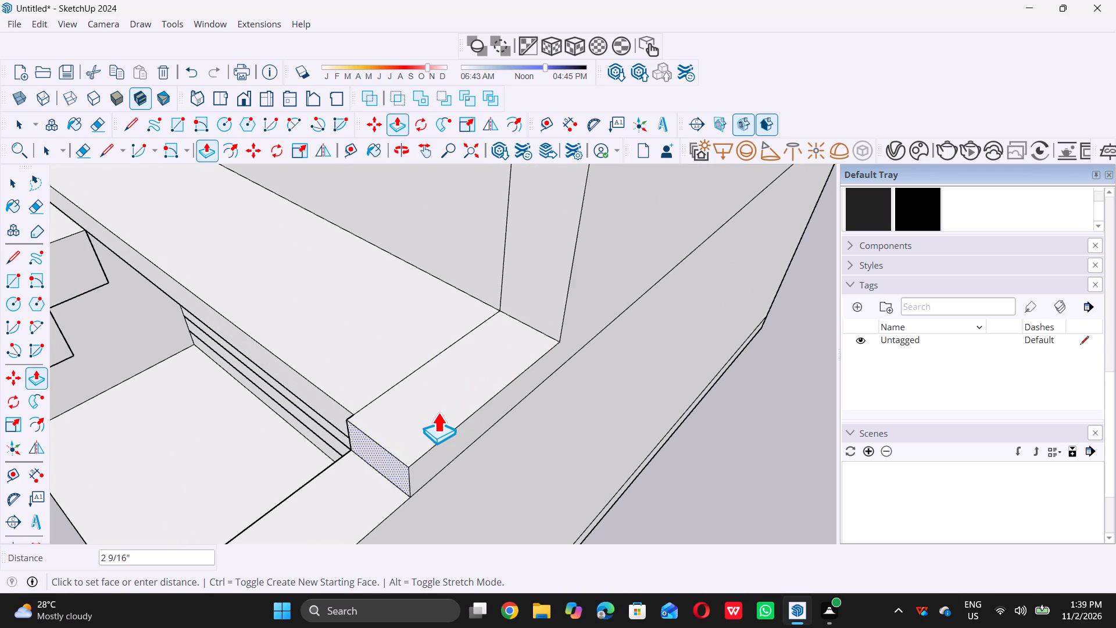
scroll(423, 421, "down", 12)
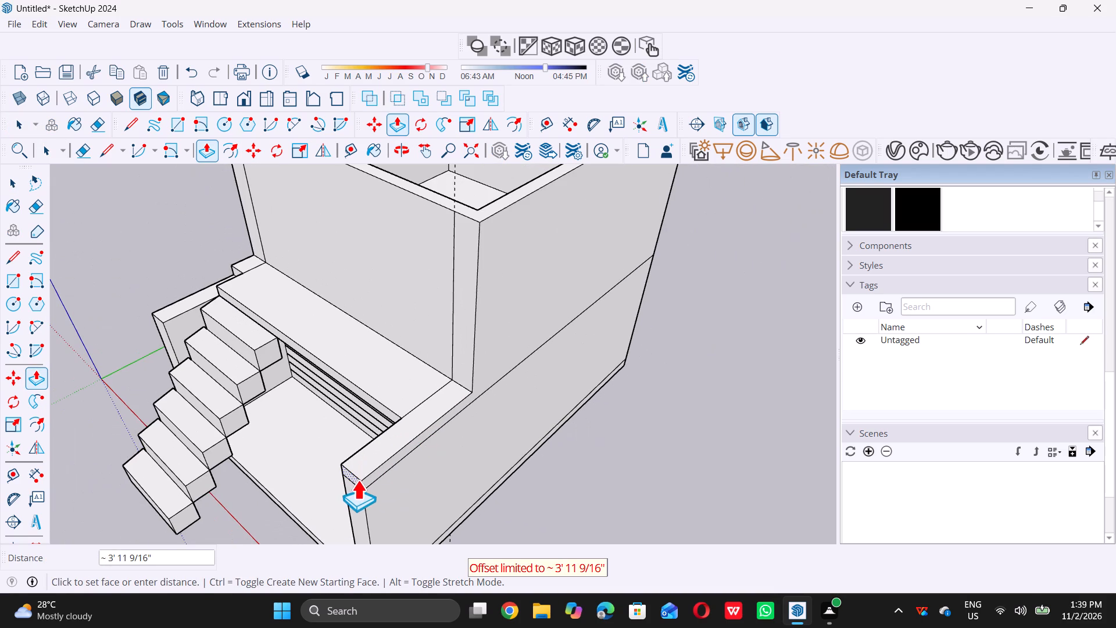
double_click(363, 486)
key("space")
Push/Pull the upper slab's small end face above the side wall beside the staircase forward to that wall's front end.
scroll(413, 454, "down", 10)
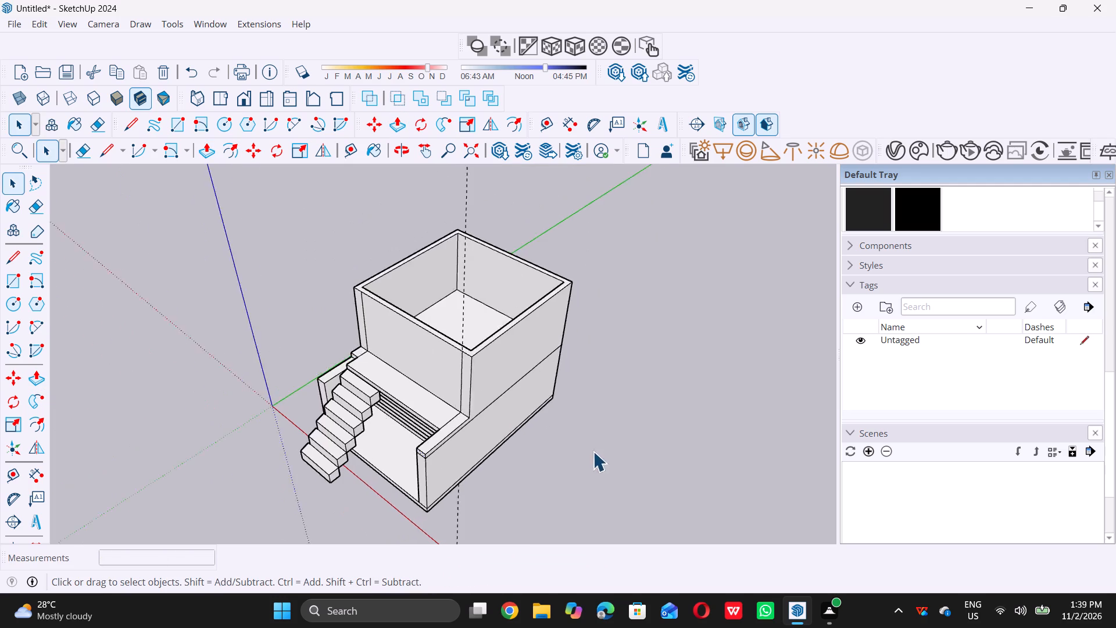
middle_click_drag(312, 352, 371, 351)
scroll(367, 370, "up", 5)
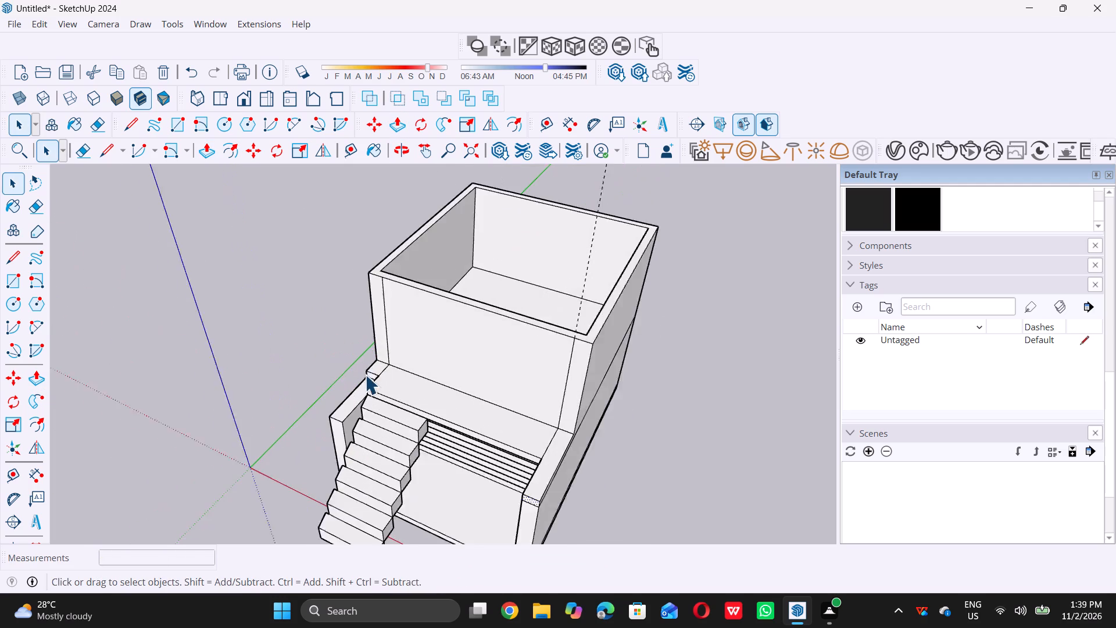
scroll(365, 374, "up", 19)
left_click(405, 345)
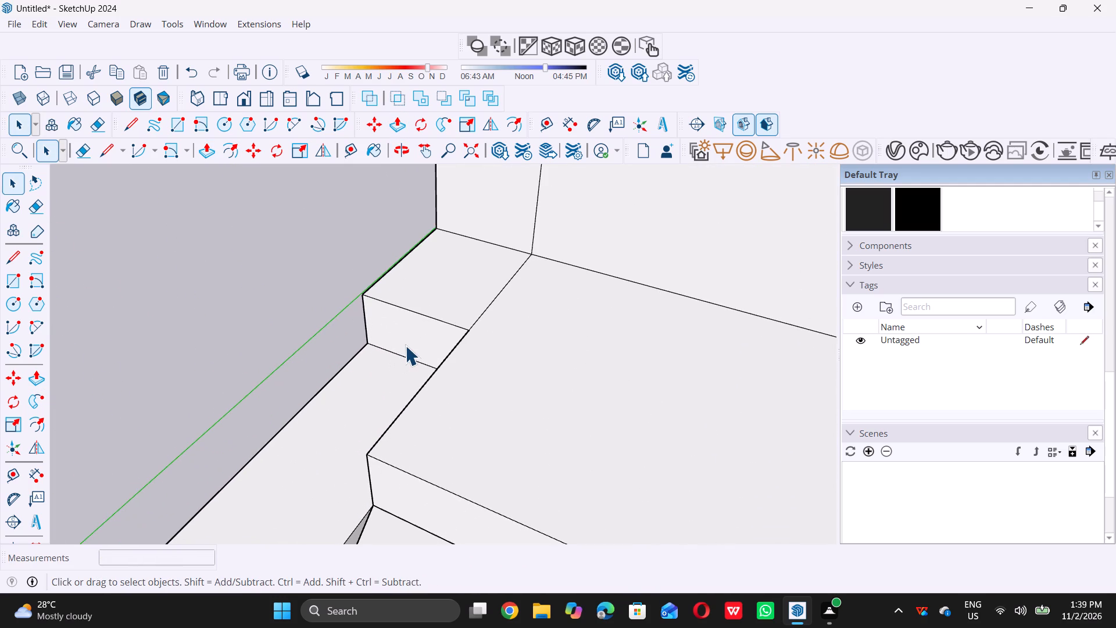
key("p")
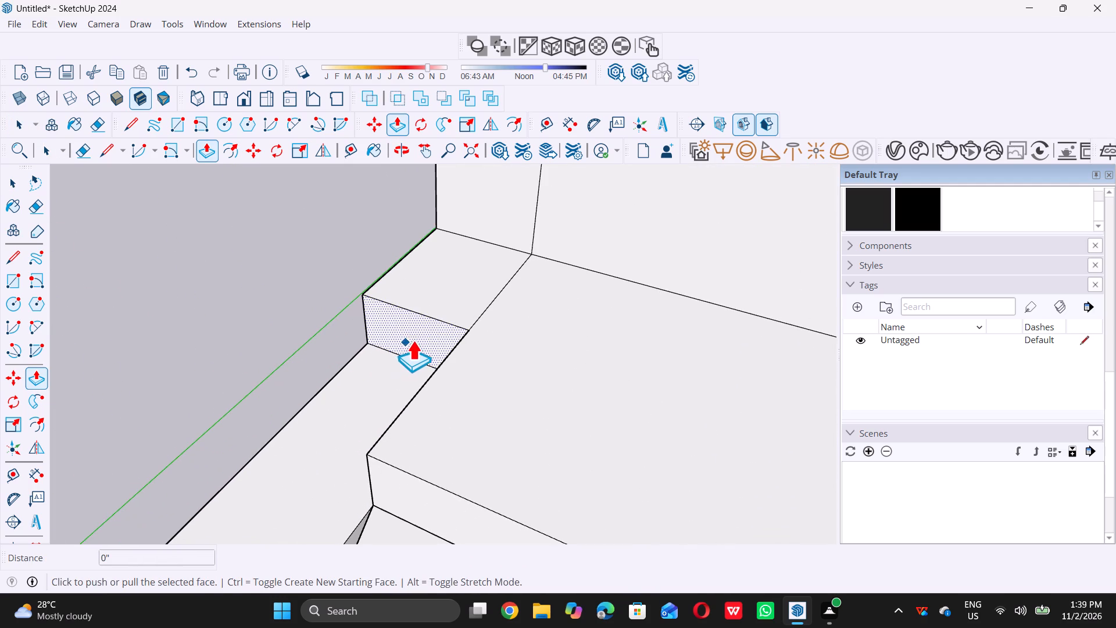
left_click(413, 338)
scroll(333, 393, "down", 17)
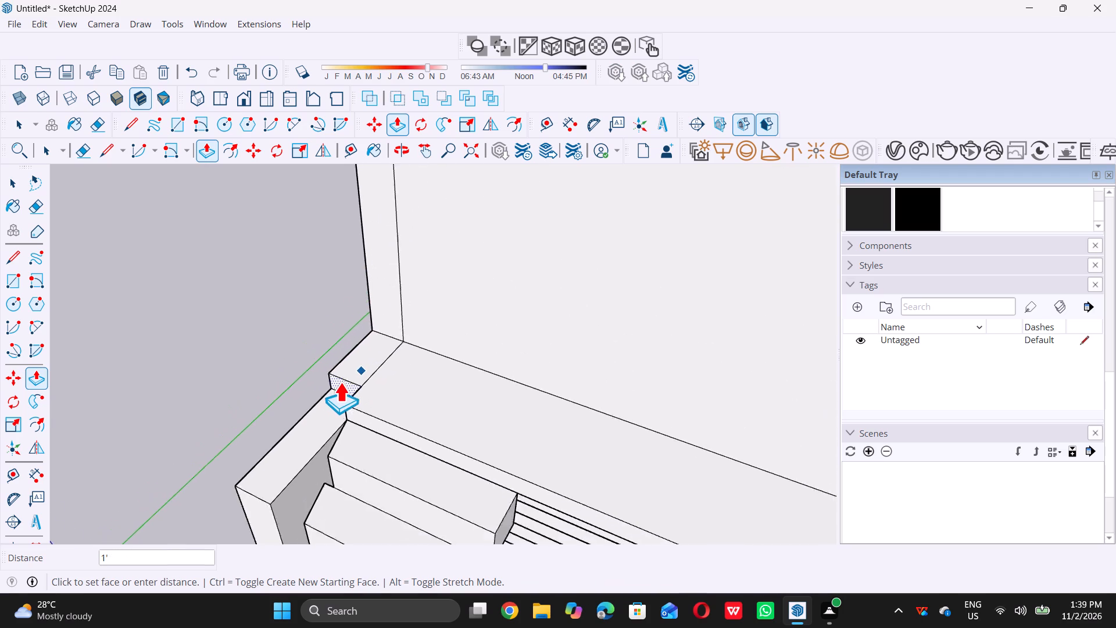
scroll(340, 382, "down", 1)
triple_click(285, 469)
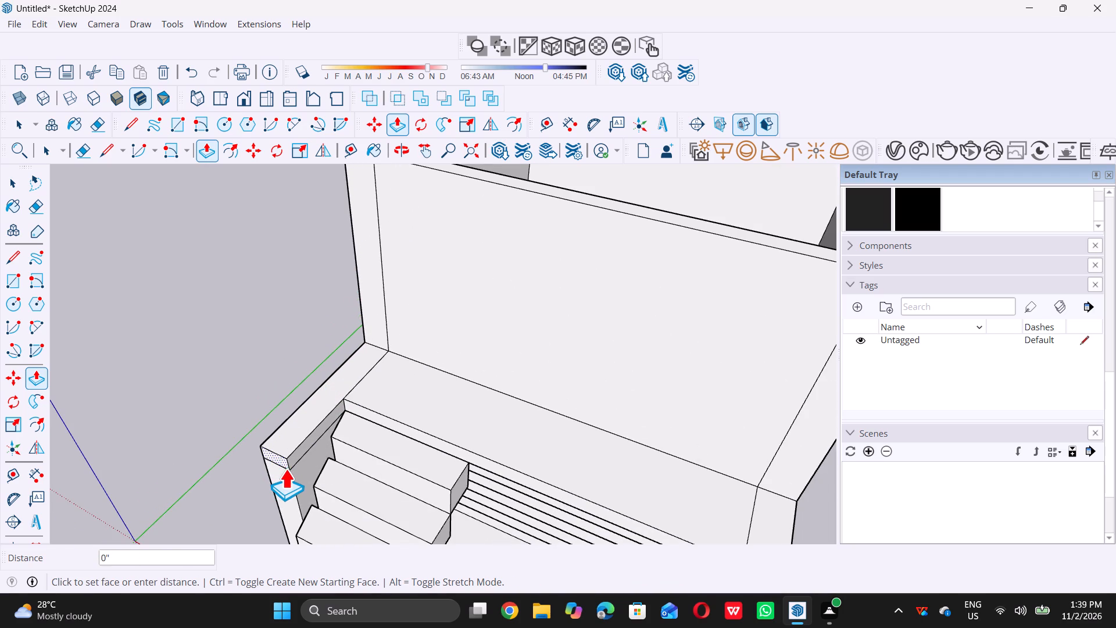
key("space")
double_click(134, 417)
scroll(164, 387, "down", 10)
Push/Pull the floor slab's front face outward by about 5' 9 1/4" to line up with the bottom stair step.
middle_click_drag(308, 473, 318, 387)
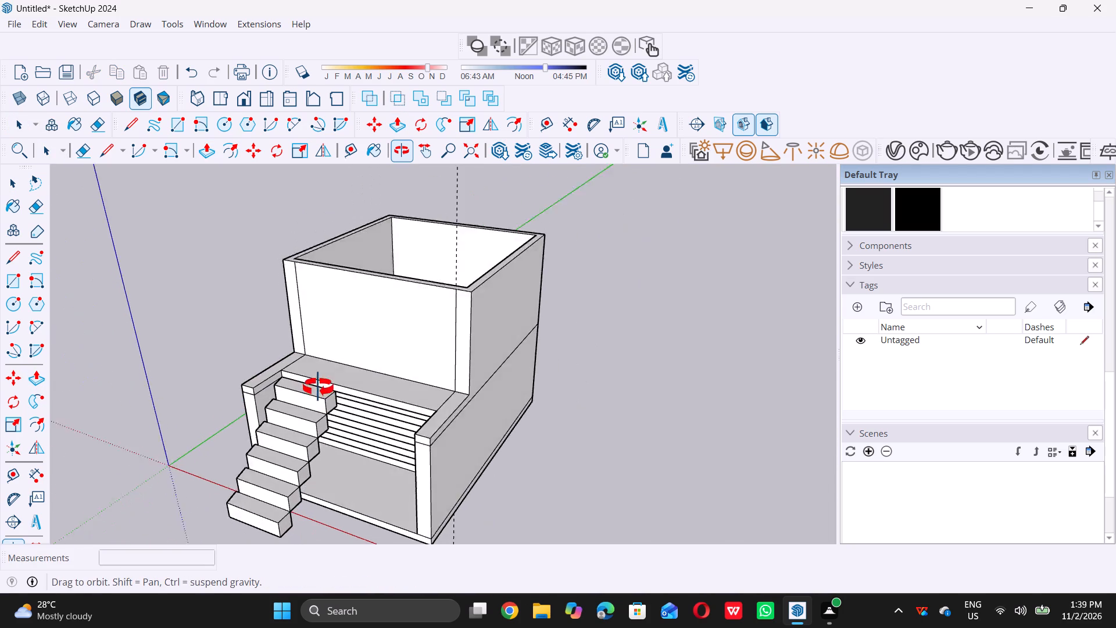
middle_click_drag(318, 387, 318, 385)
middle_click_drag(354, 579, 303, 423)
middle_click_drag(276, 476, 289, 376)
scroll(355, 487, "up", 9)
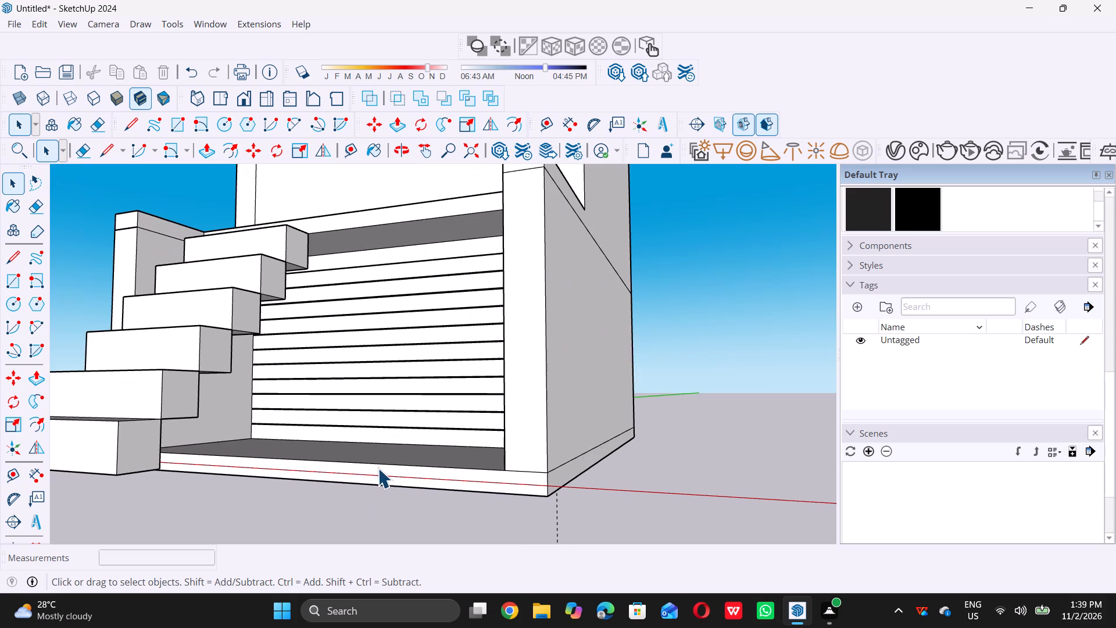
left_click(379, 468)
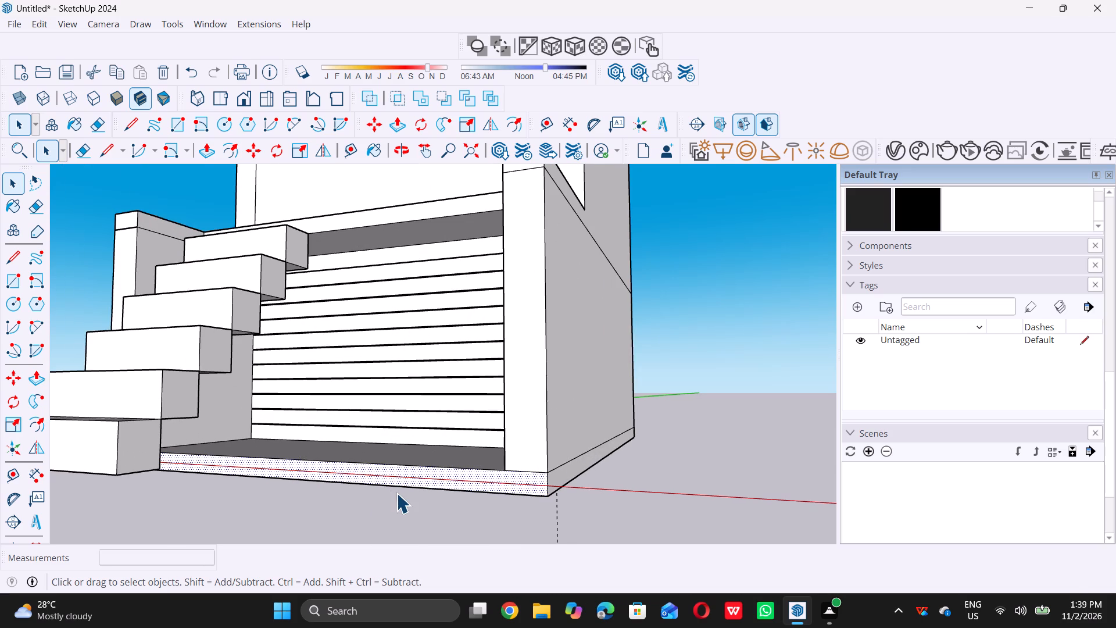
key("p")
left_click(413, 477)
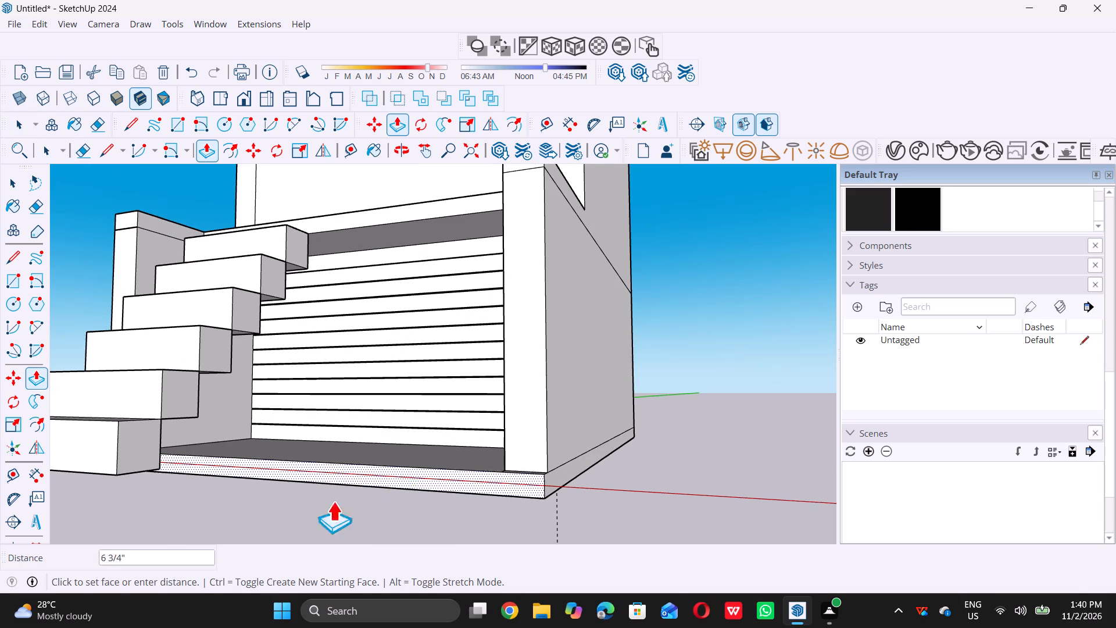
left_click(117, 456)
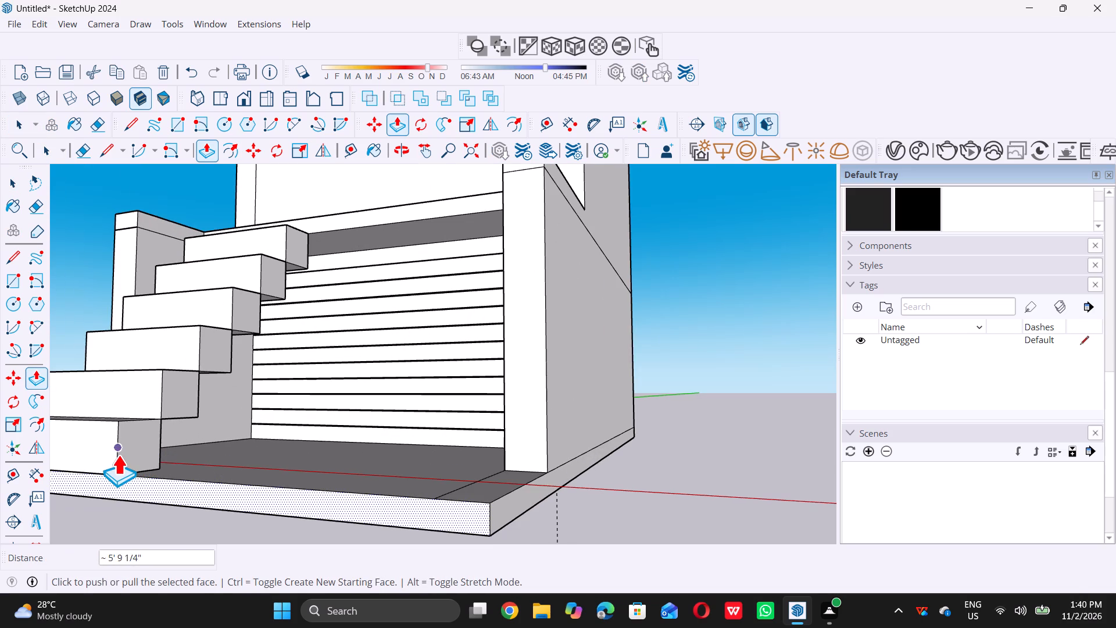
key("space")
Push/Pull the front end face of the side wall beside the staircase forward to the floor slab's front edge.
scroll(228, 436, "down", 14)
middle_click_drag(326, 427, 344, 455)
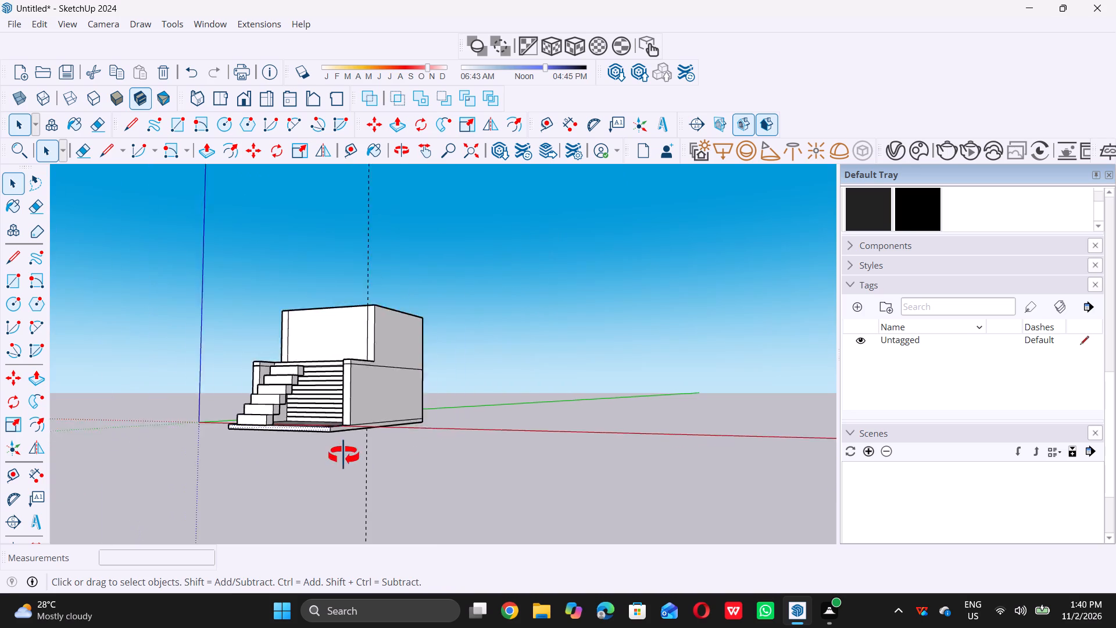
middle_click_drag(344, 455, 480, 487)
scroll(258, 458, "up", 1)
scroll(260, 446, "down", 6)
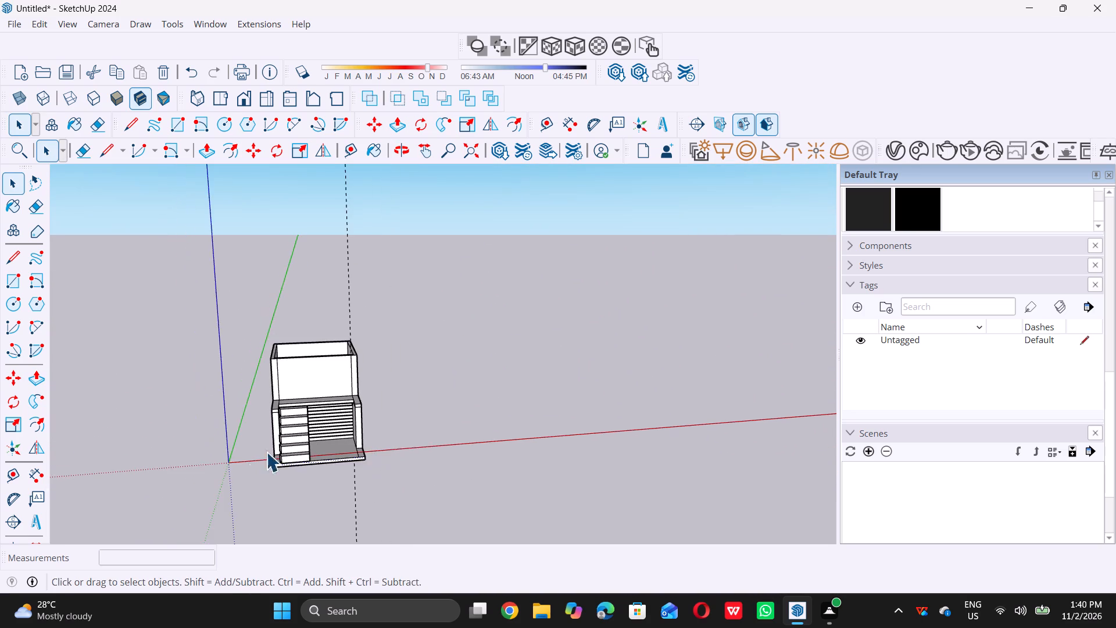
middle_click_drag(242, 473, 415, 461)
middle_click(415, 461)
scroll(302, 493, "up", 4)
scroll(348, 476, "up", 2)
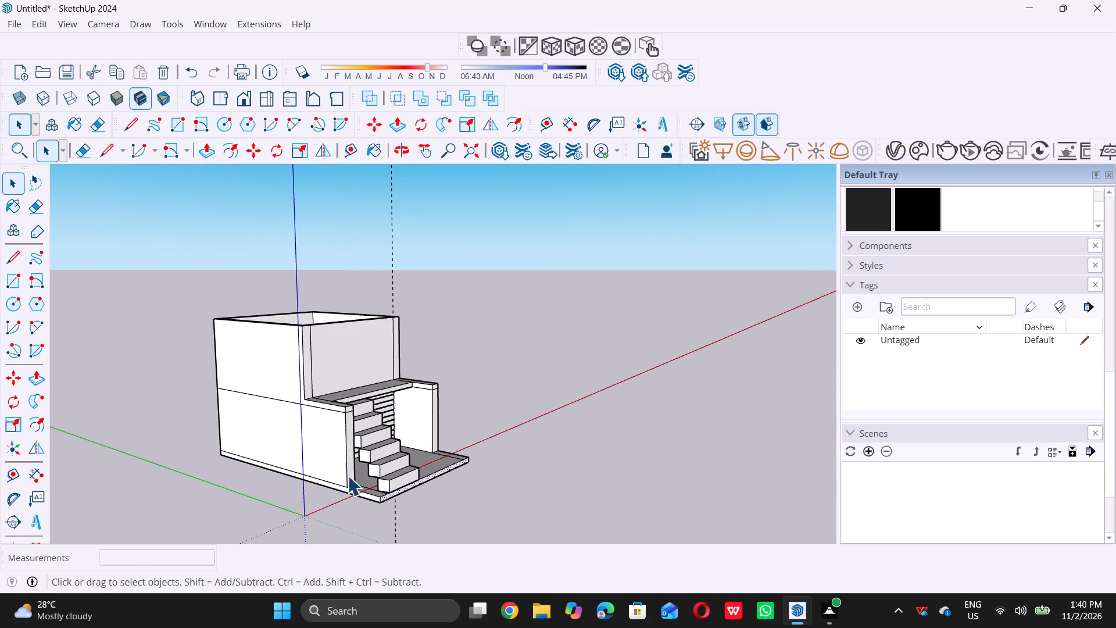
scroll(348, 476, "up", 7)
double_click(355, 469)
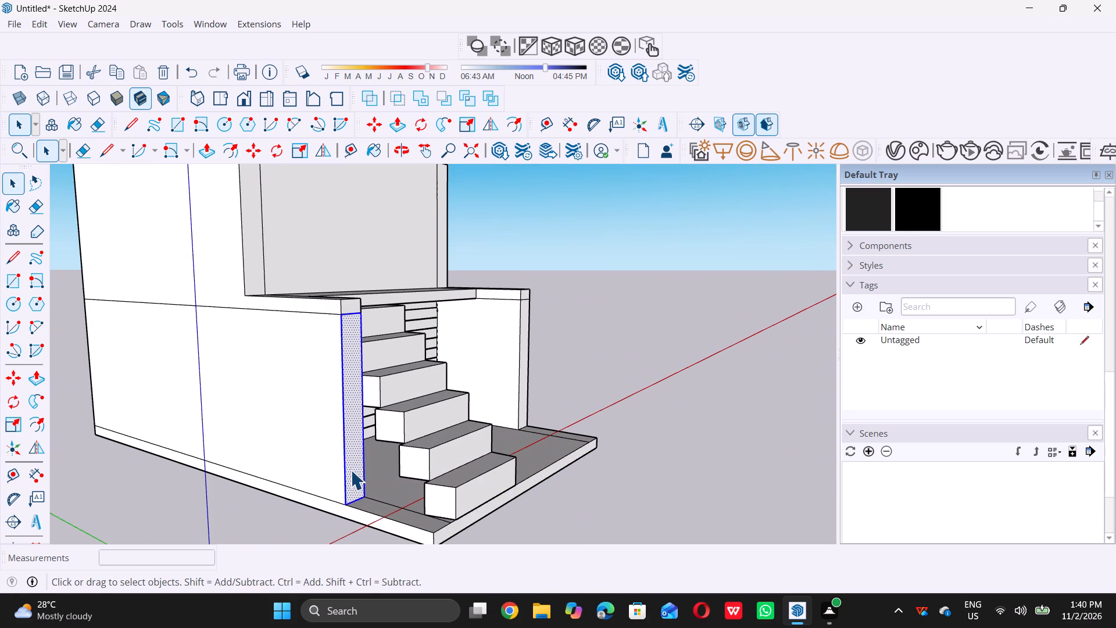
key("p")
triple_click(350, 470)
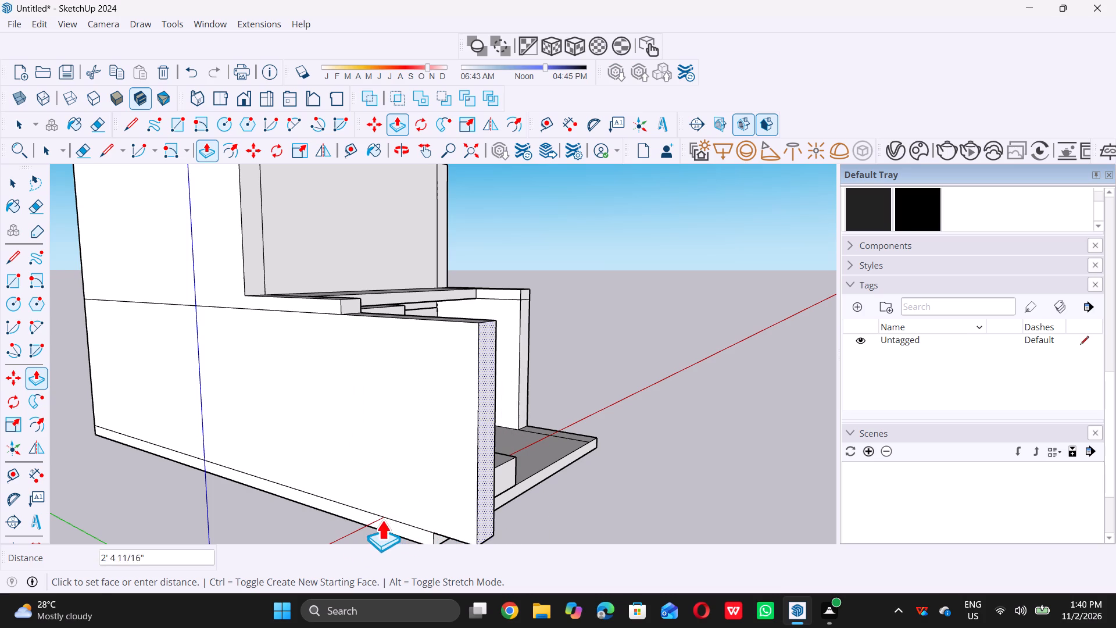
key("space")
Push/Pull the front end face of the side wall opposite the staircase forward to the floor slab's front corner.
scroll(312, 470, "down", 10)
middle_click_drag(487, 426, 145, 414)
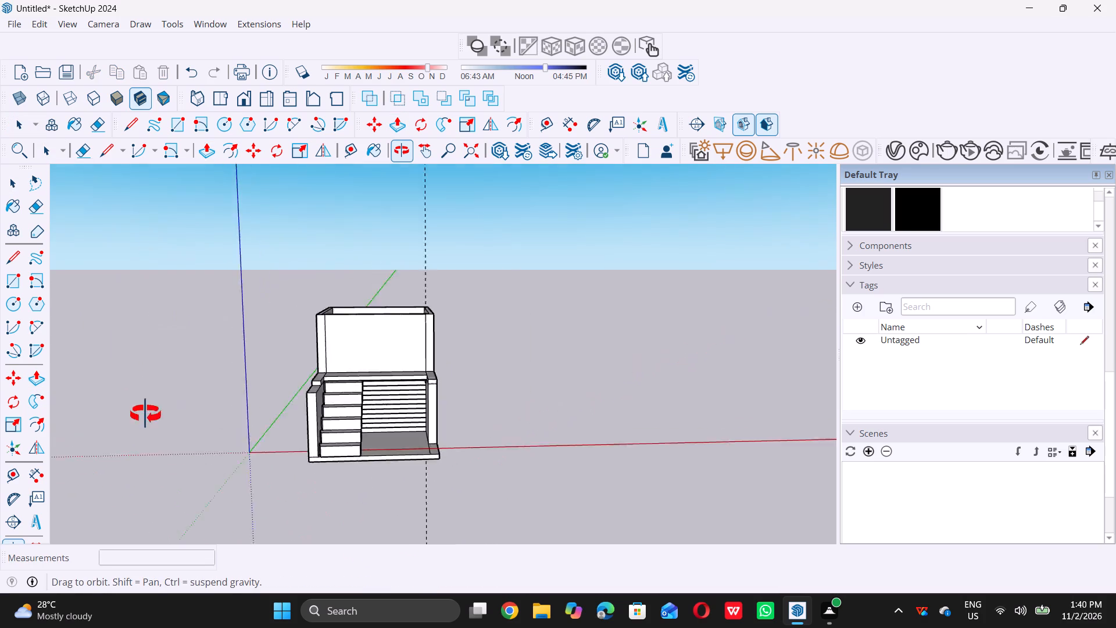
middle_click_drag(145, 414, 73, 409)
scroll(462, 422, "up", 9)
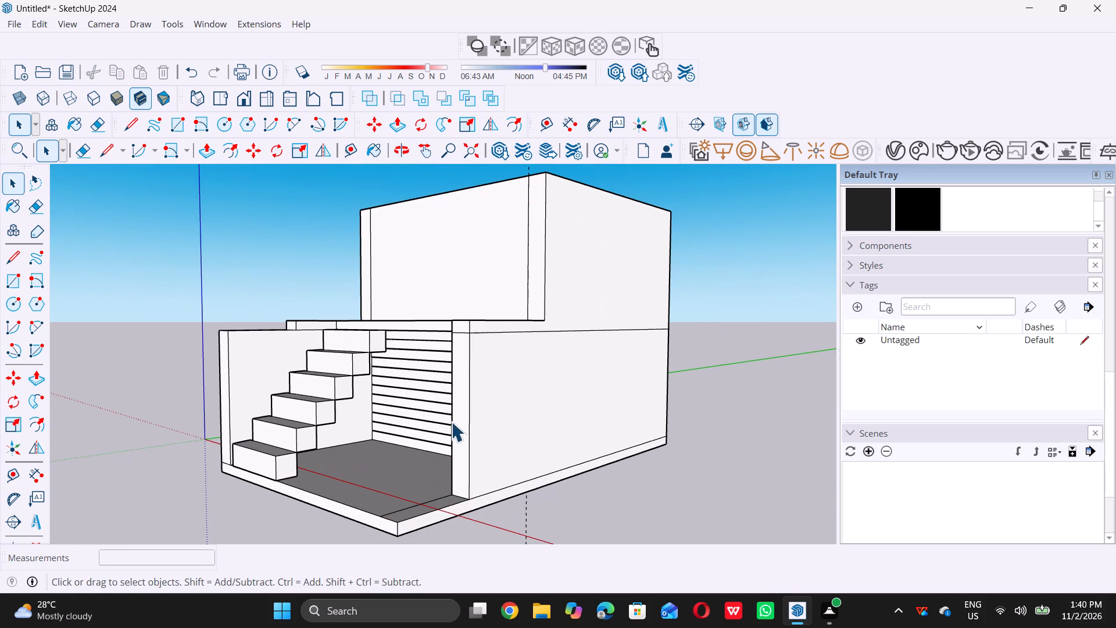
left_click(457, 420)
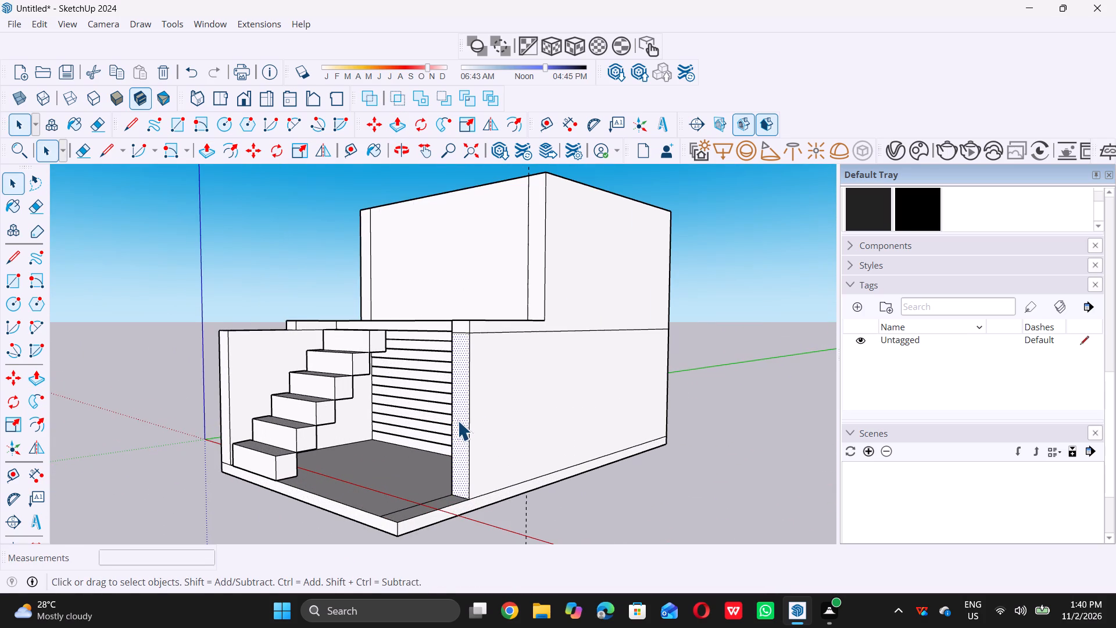
key("p")
double_click(457, 420)
left_click(429, 467)
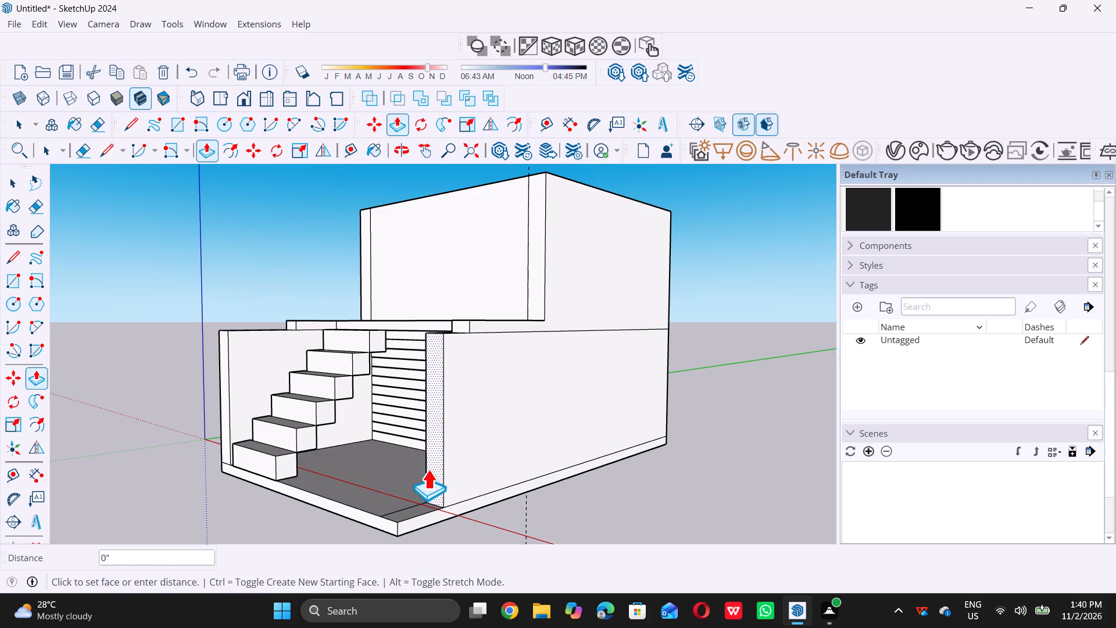
left_click(397, 523)
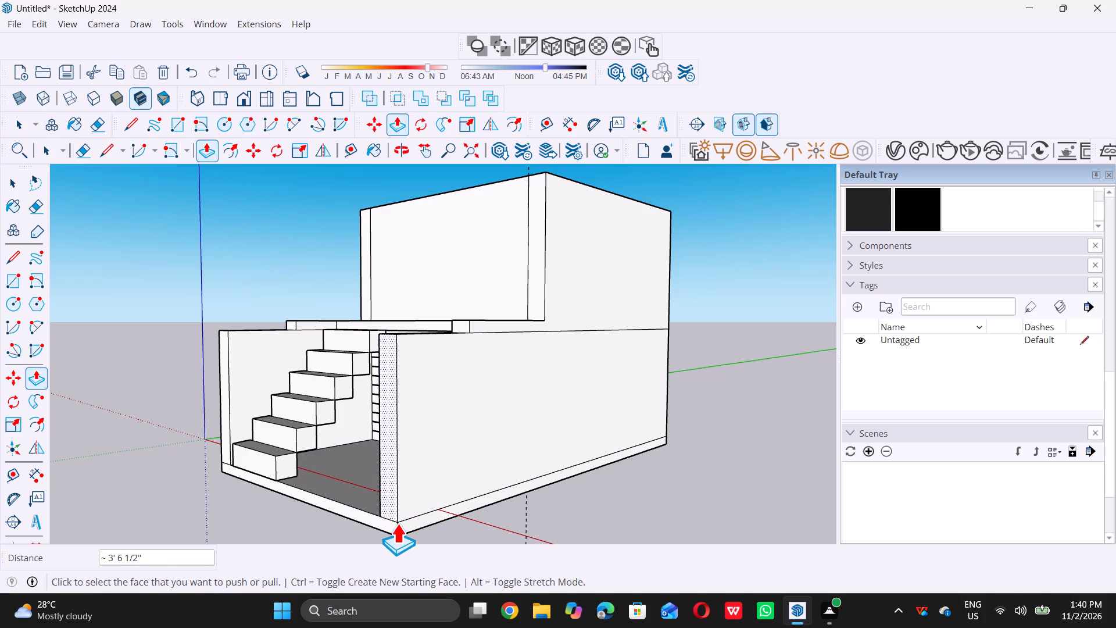
key("space")
double_click(559, 524)
Delete all guides from the model.
scroll(356, 402, "down", 6)
middle_click_drag(258, 379, 546, 400)
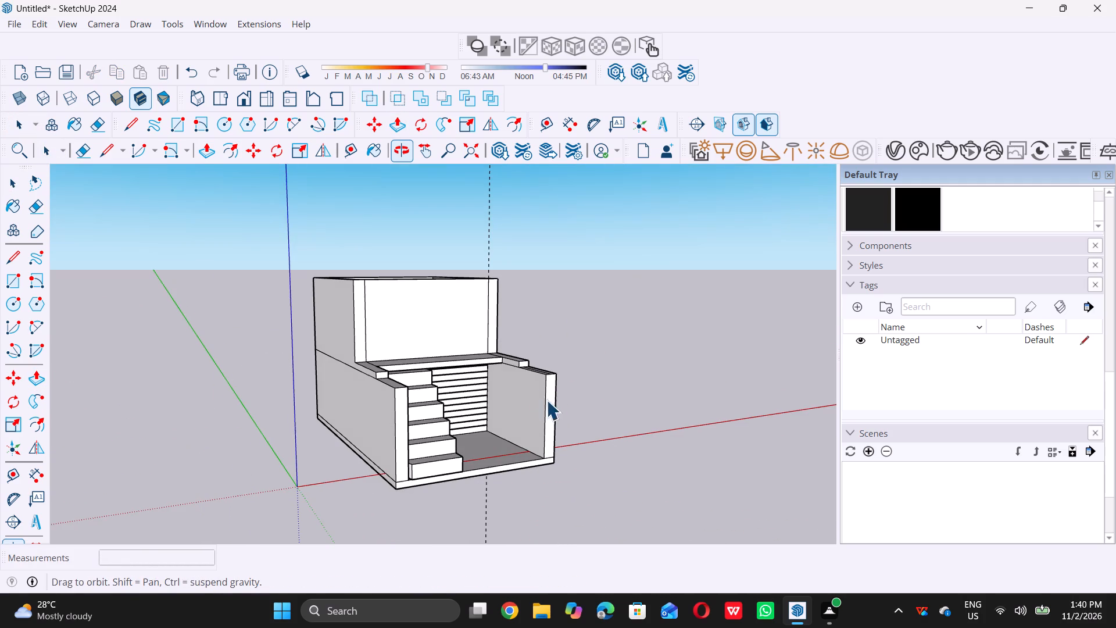
middle_click_drag(546, 400, 549, 404)
double_click(36, 17)
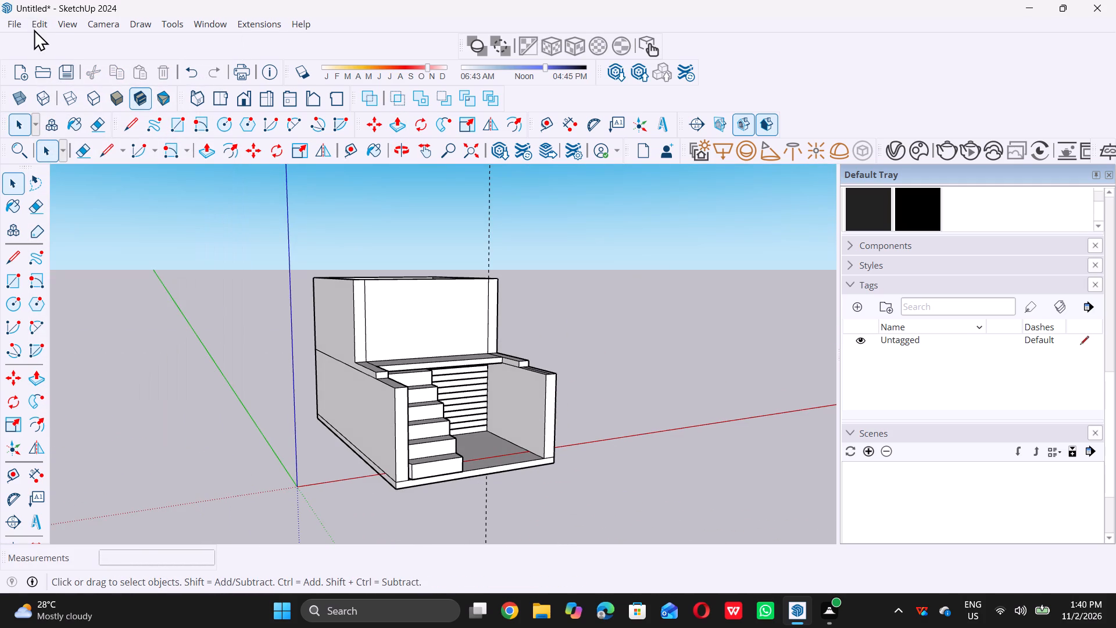
double_click(41, 20)
triple_click(41, 20)
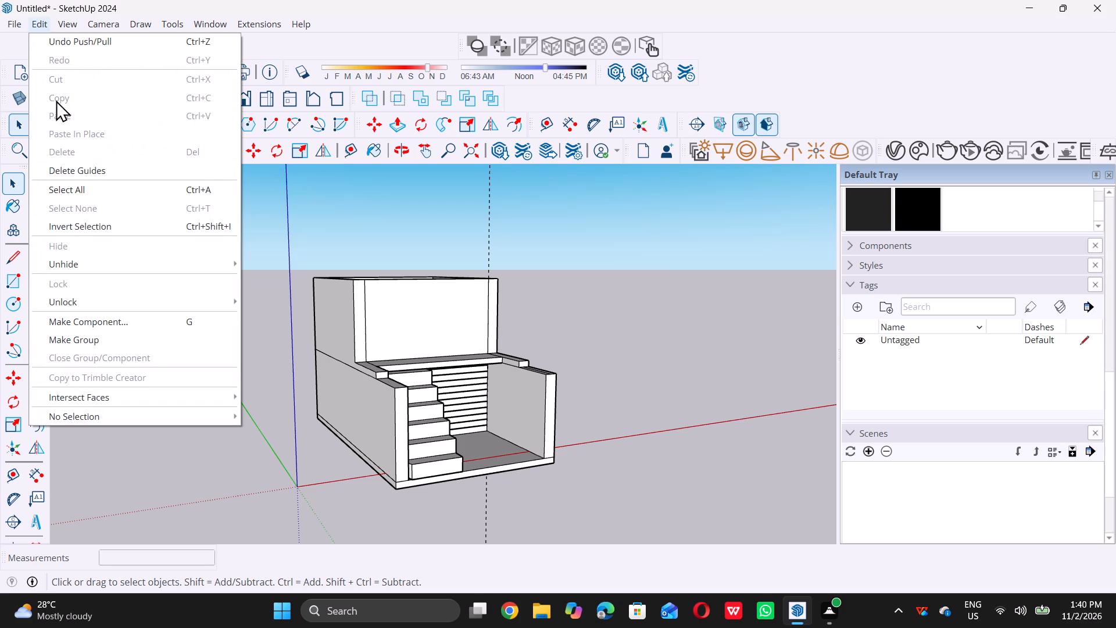
left_click(81, 166)
Copy the staircase group about 30' 7" along the red axis to the open ground beside the building.
scroll(186, 288, "down", 6)
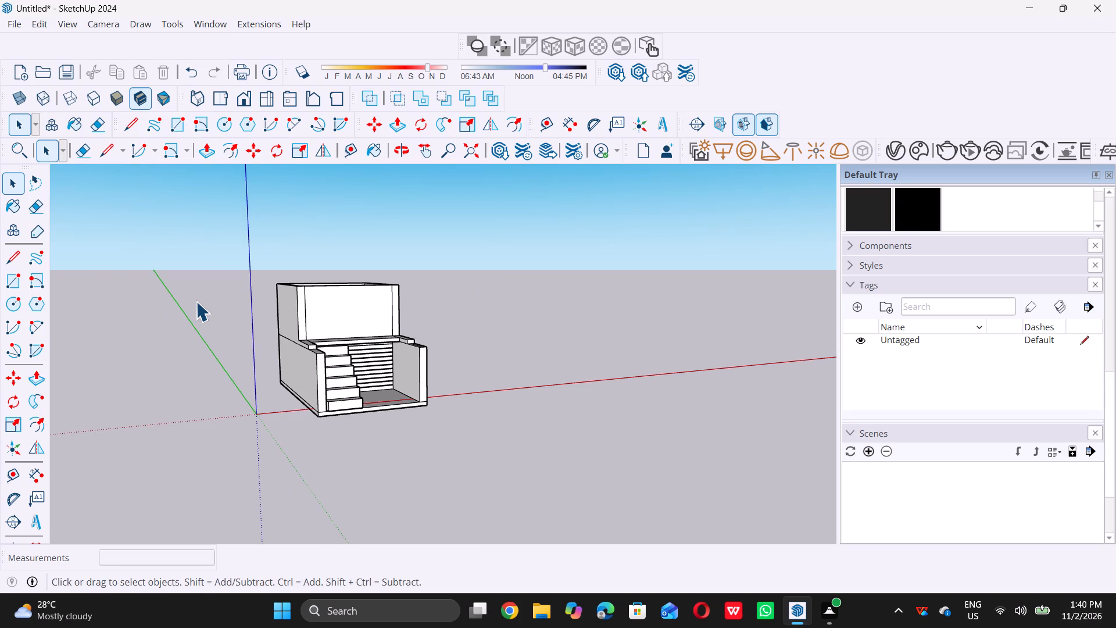
scroll(189, 309, "down", 5)
middle_click_drag(125, 396, 0, 458)
scroll(175, 504, "down", 1)
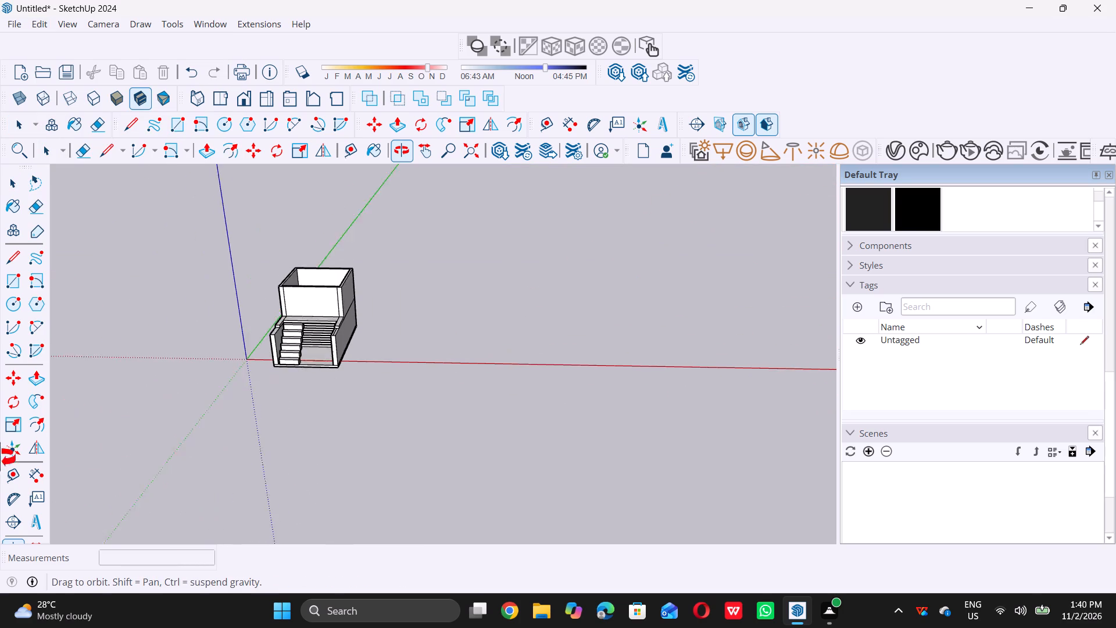
middle_click_drag(0, 458, 33, 397)
scroll(270, 308, "up", 5)
scroll(313, 419, "up", 2)
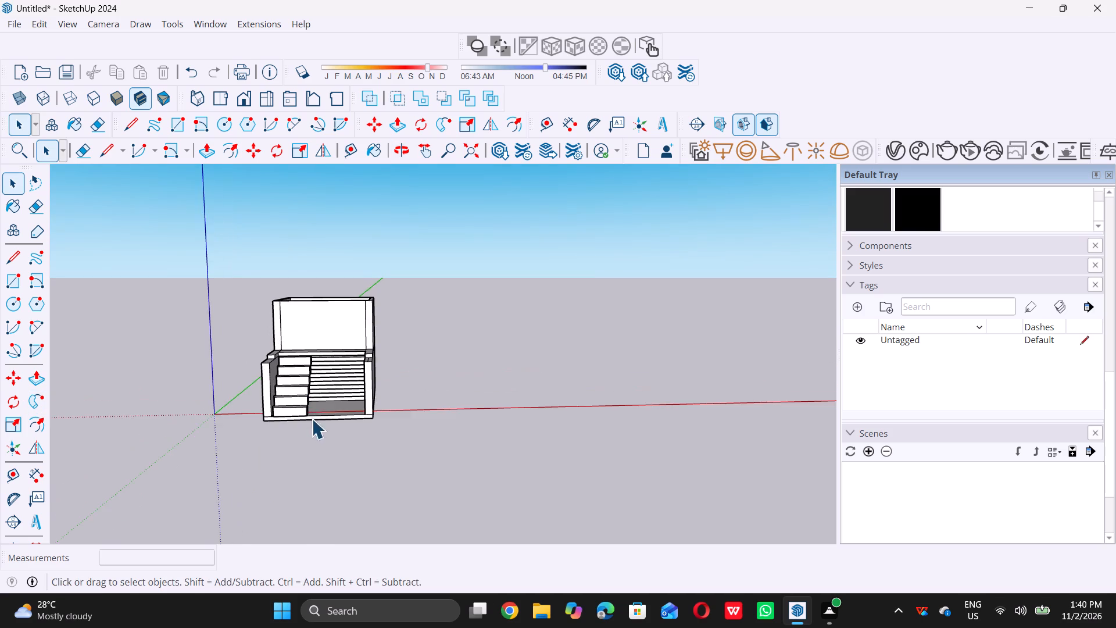
scroll(312, 419, "up", 3)
middle_click_drag(289, 340, 234, 450)
scroll(281, 387, "up", 3)
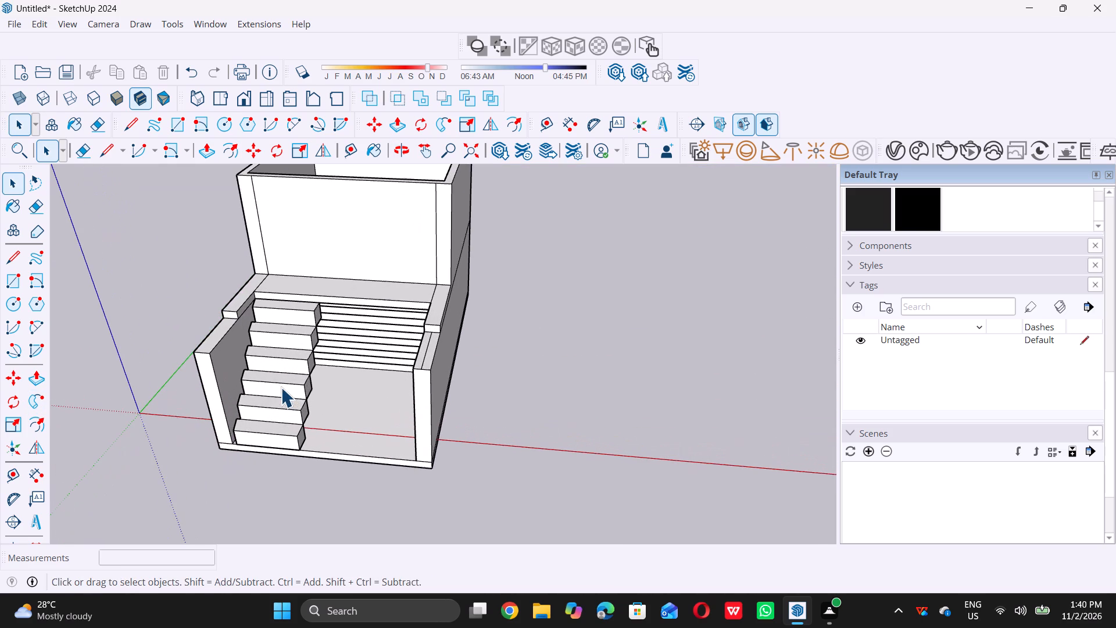
left_click(281, 387)
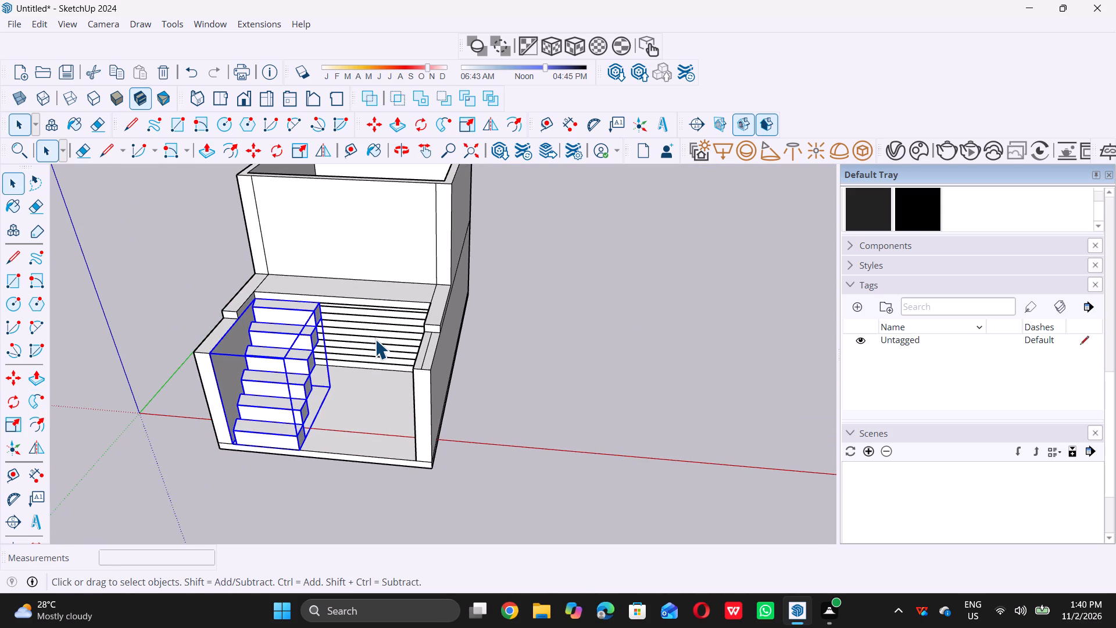
key("m")
left_click(321, 302)
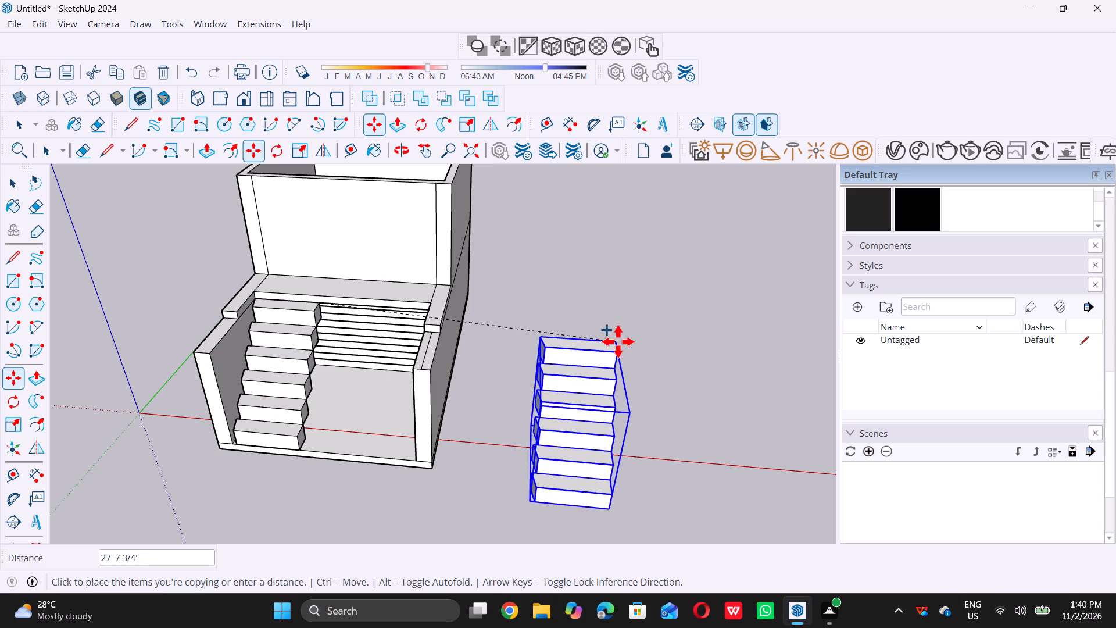
left_click(649, 322)
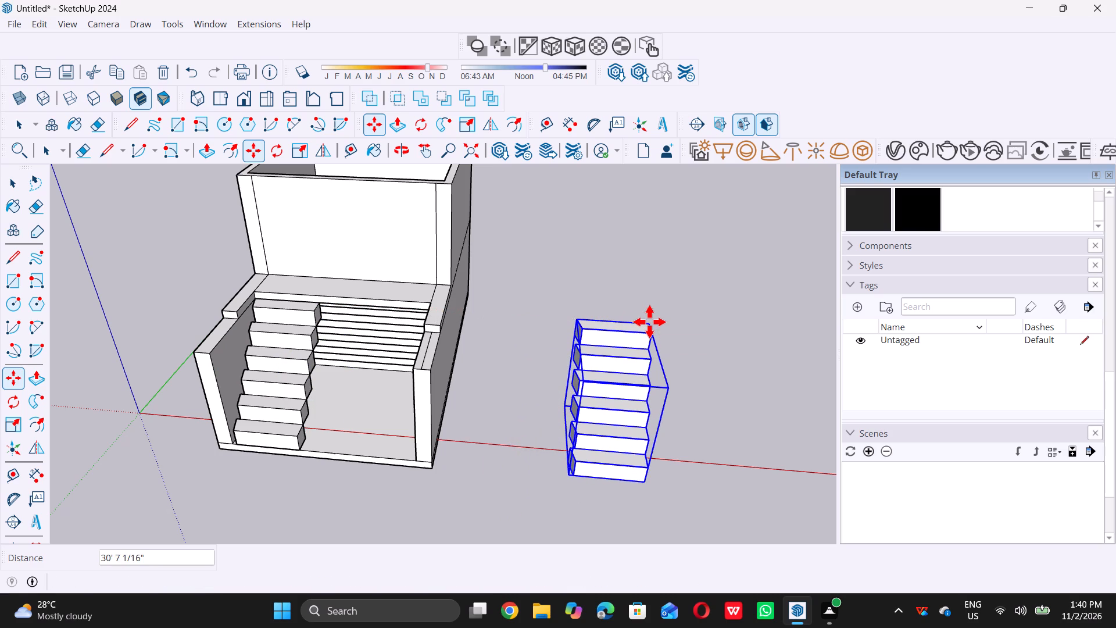
key("space")
Rotate the staircase copy about half a turn on the ground plane so it faces the opposite way.
scroll(414, 330, "down", 11)
middle_click_drag(366, 409, 362, 394)
scroll(484, 431, "up", 3)
key("q")
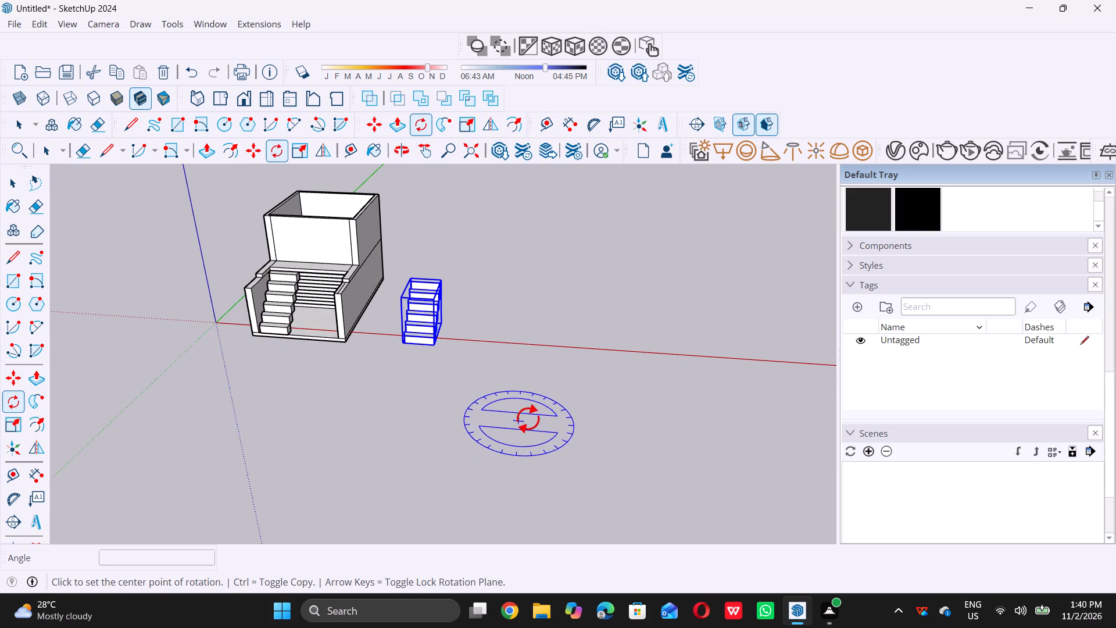
left_click(530, 417)
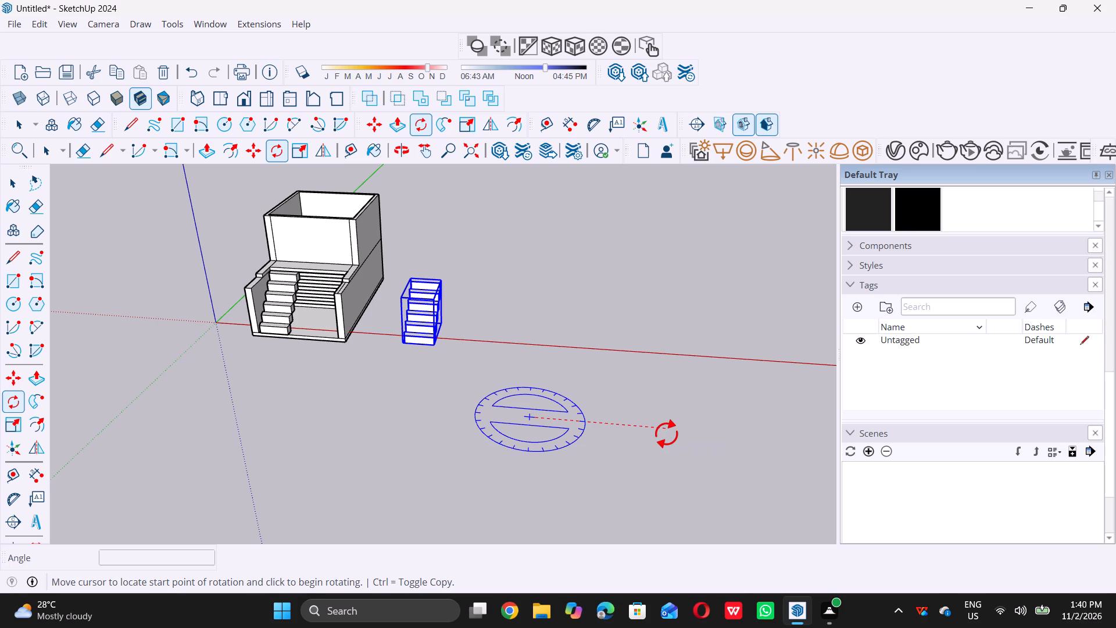
left_click(666, 434)
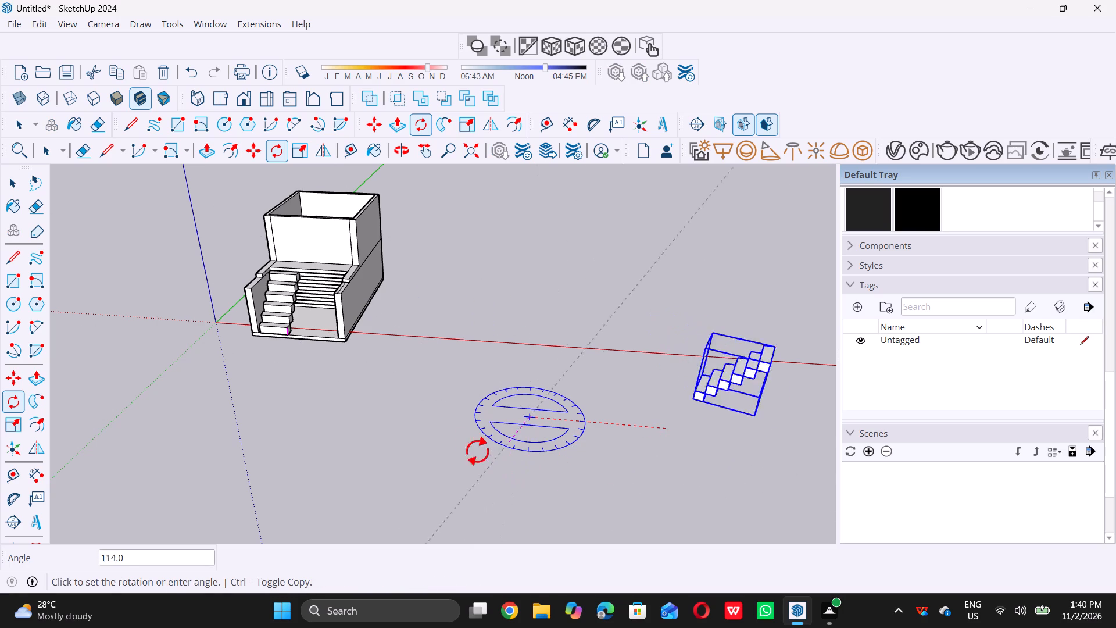
triple_click(471, 413)
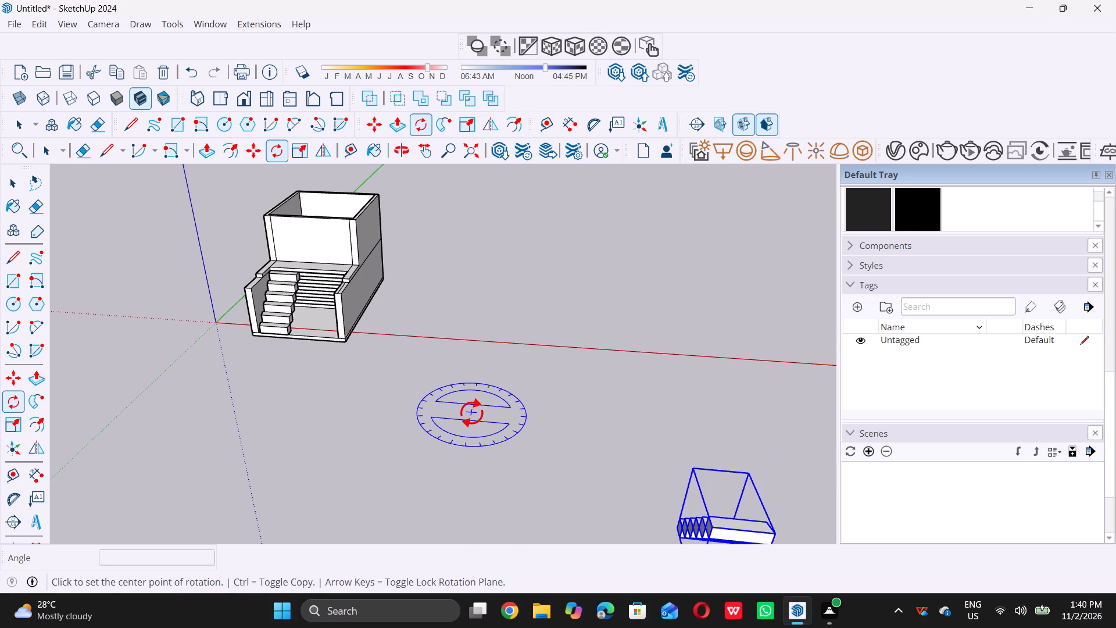
Move the rotated staircase copy by its bottom step corner about 86' onto the first-floor slab in front of the upper storey wall.
key("space")
scroll(465, 412, "down", 5)
scroll(413, 384, "down", 4)
middle_click_drag(412, 383, 411, 394)
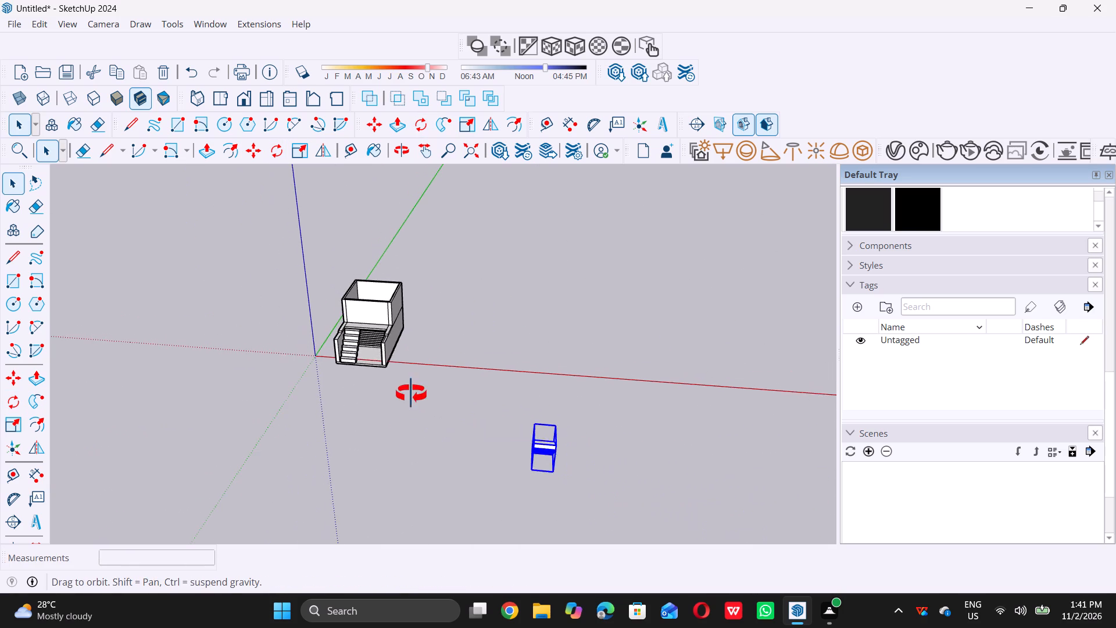
middle_click_drag(411, 394, 410, 470)
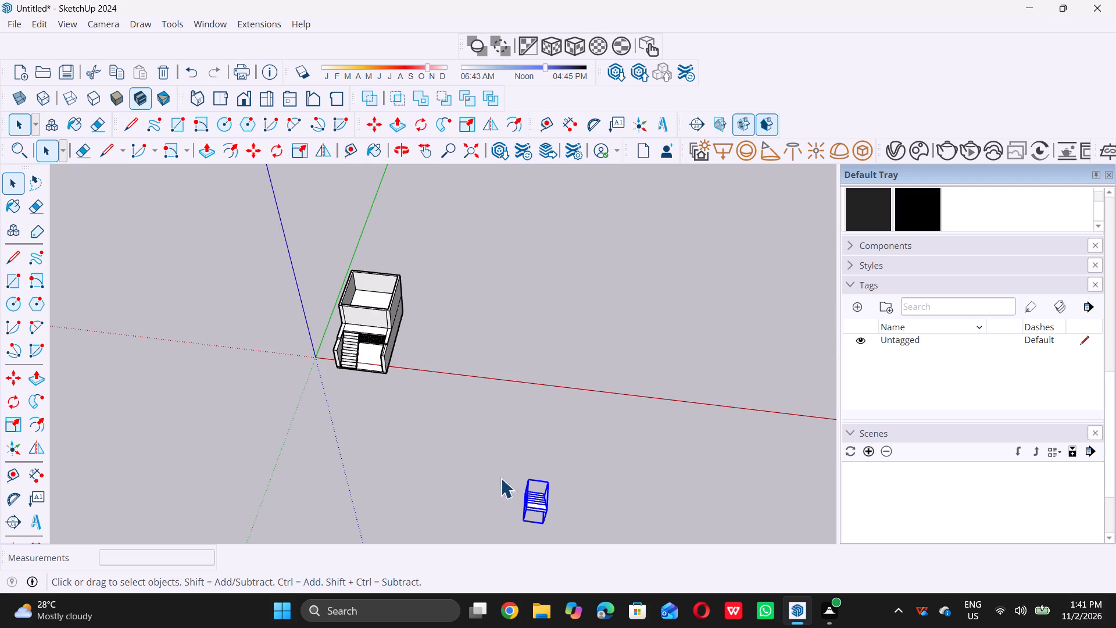
scroll(419, 448, "down", 6)
middle_click_drag(327, 479, 700, 387)
scroll(555, 346, "up", 5)
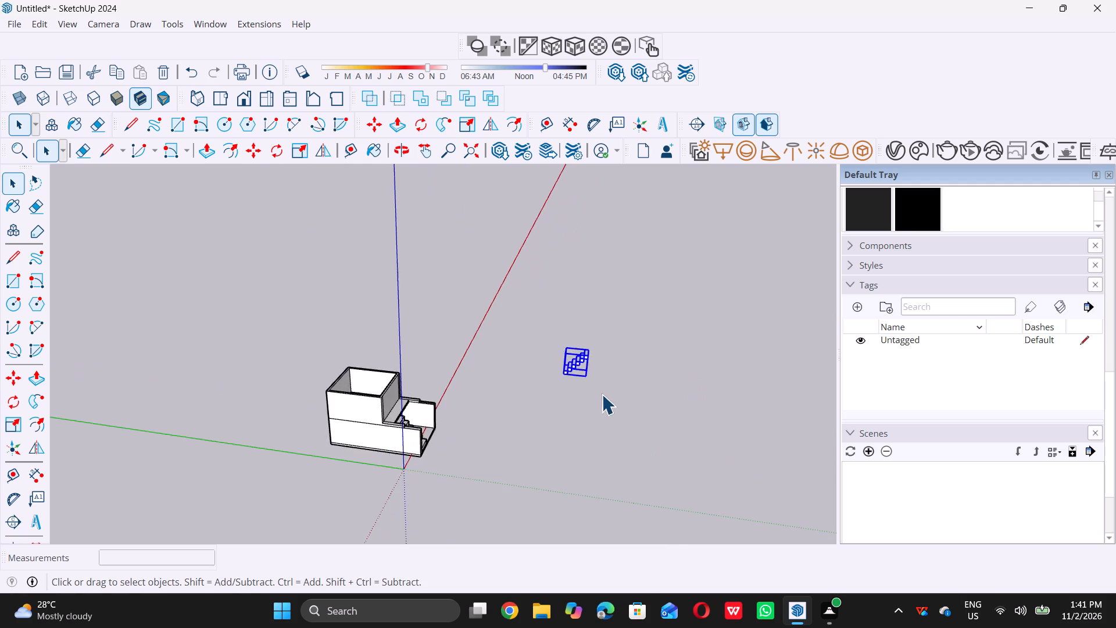
scroll(602, 394, "up", 12)
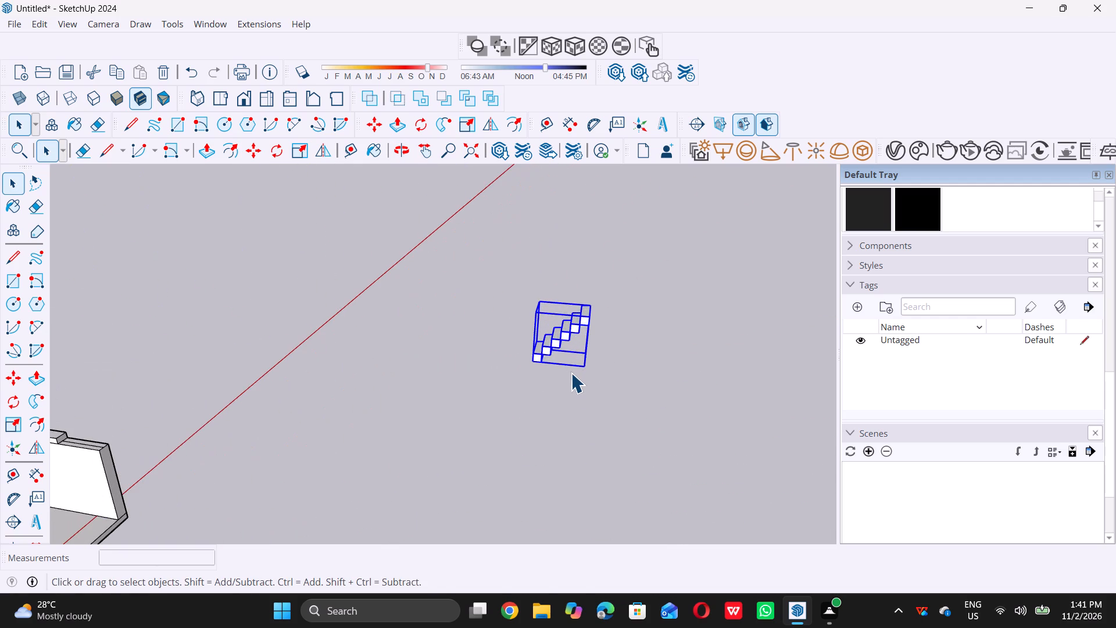
key("m")
left_click(532, 359)
scroll(532, 358, "down", 3)
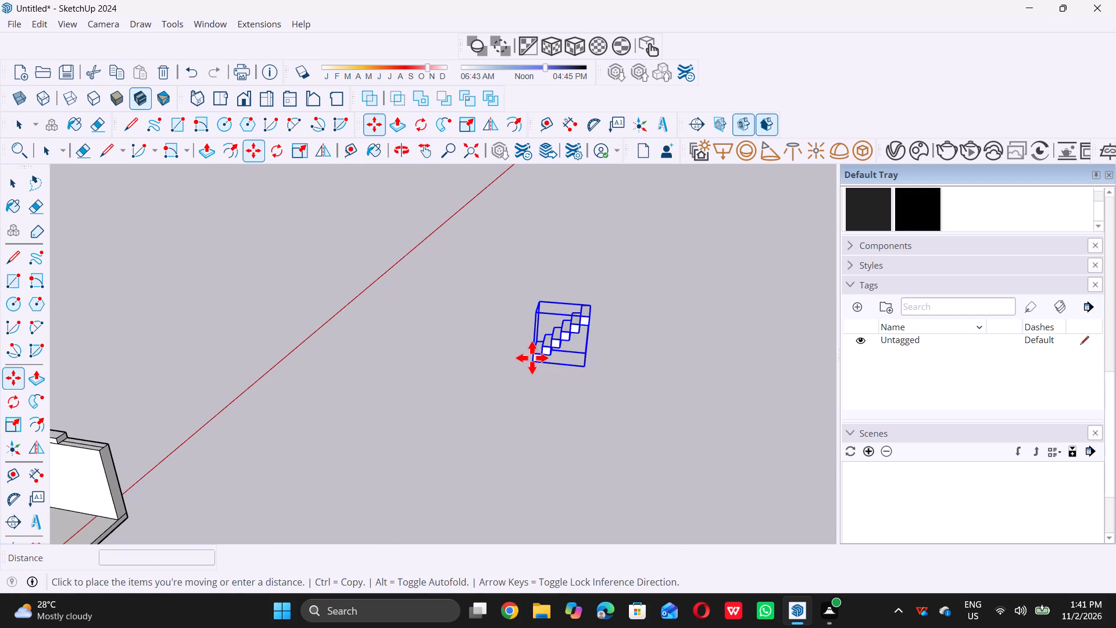
scroll(532, 358, "down", 7)
scroll(371, 380, "up", 11)
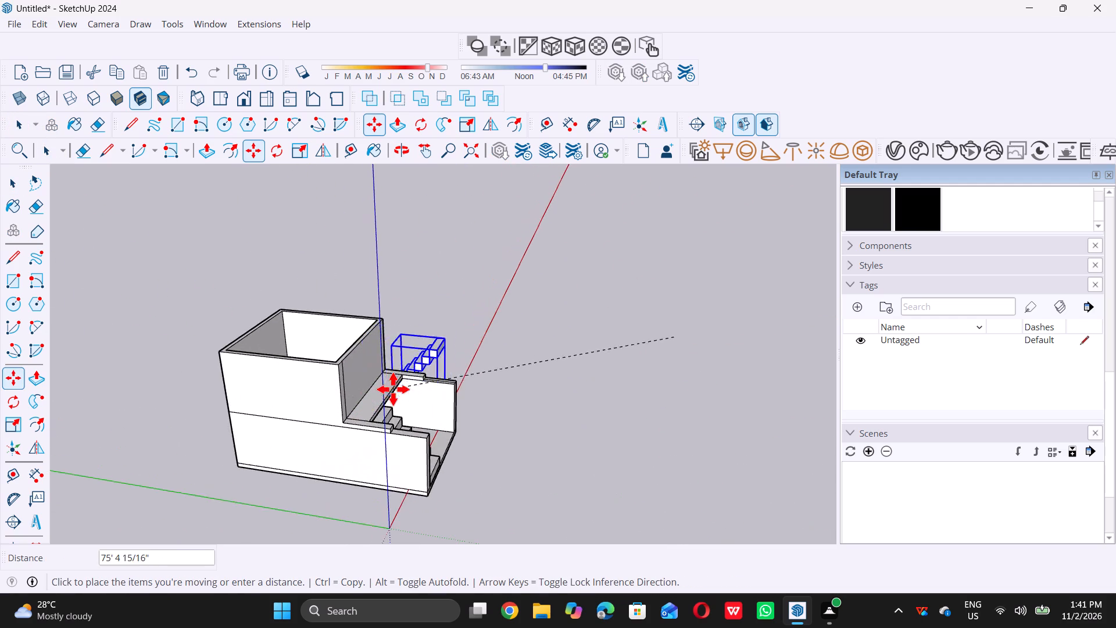
scroll(393, 389, "up", 15)
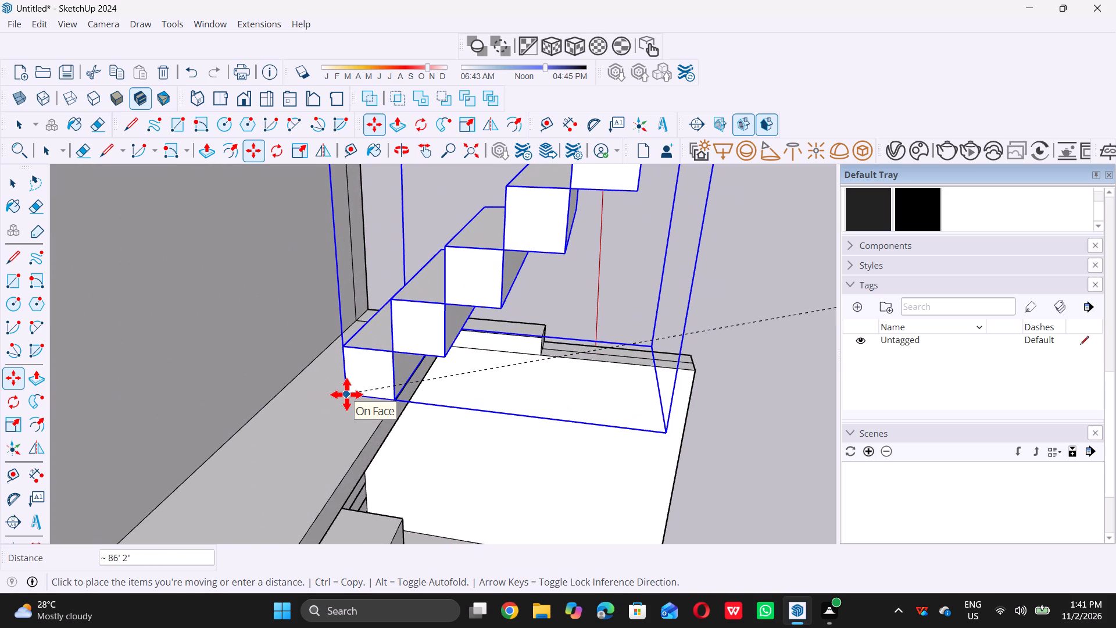
triple_click(345, 394)
left_click(345, 394)
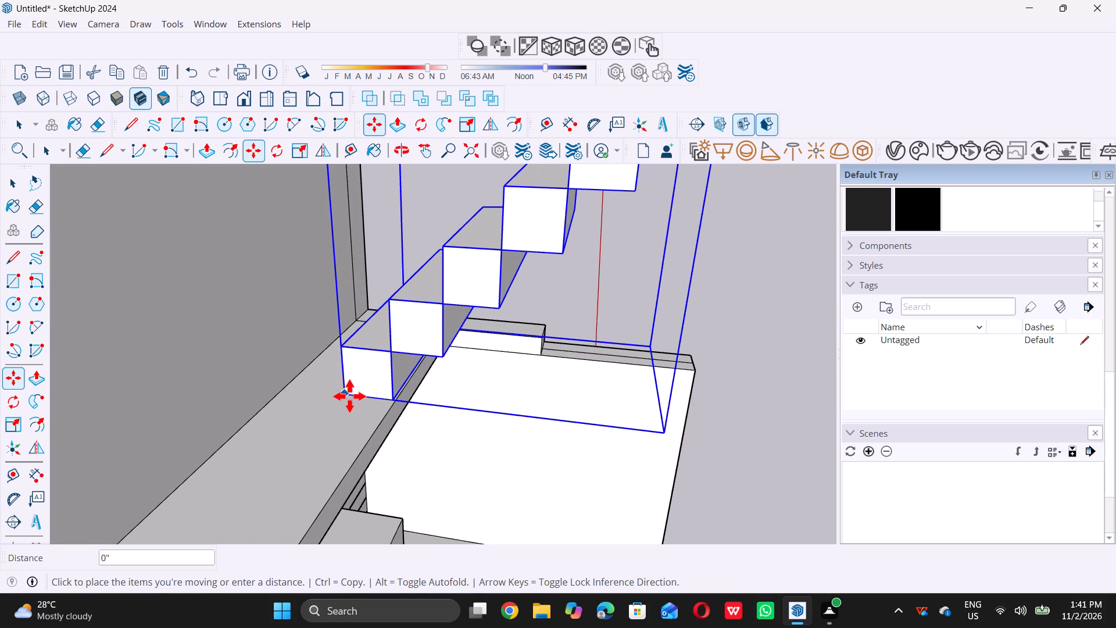
scroll(349, 401, "up", 4)
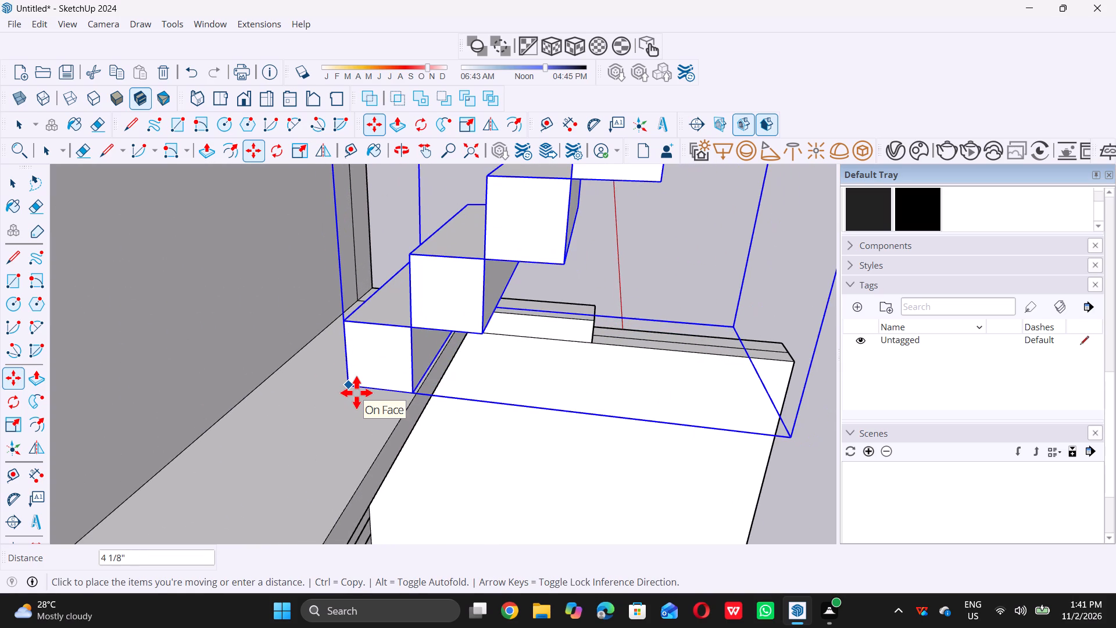
double_click(356, 391)
key("space")
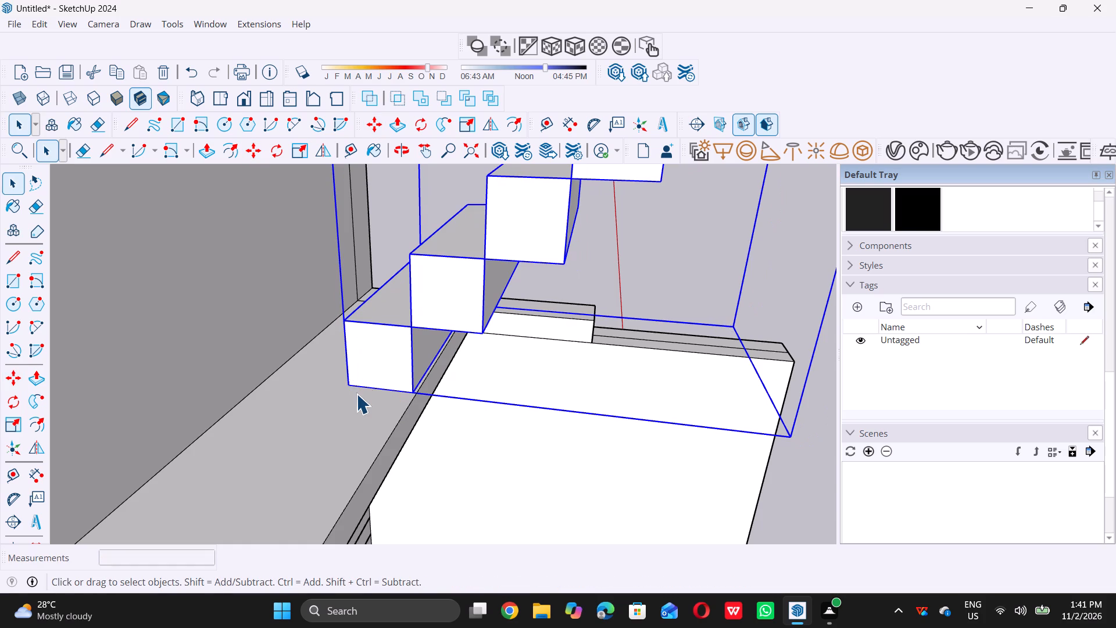
scroll(357, 394, "down", 20)
left_click(578, 374)
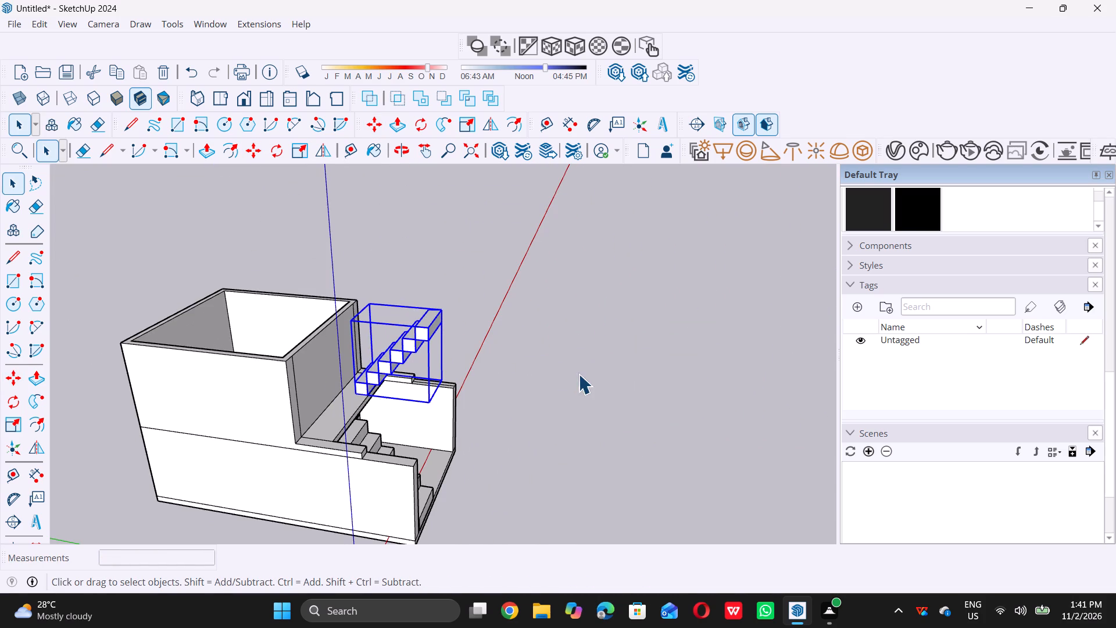
Push/Pull the slab strip's end face above the staircase-side wall forward to that wall's front end, undoing any extra extension.
middle_click_drag(406, 412, 8, 377)
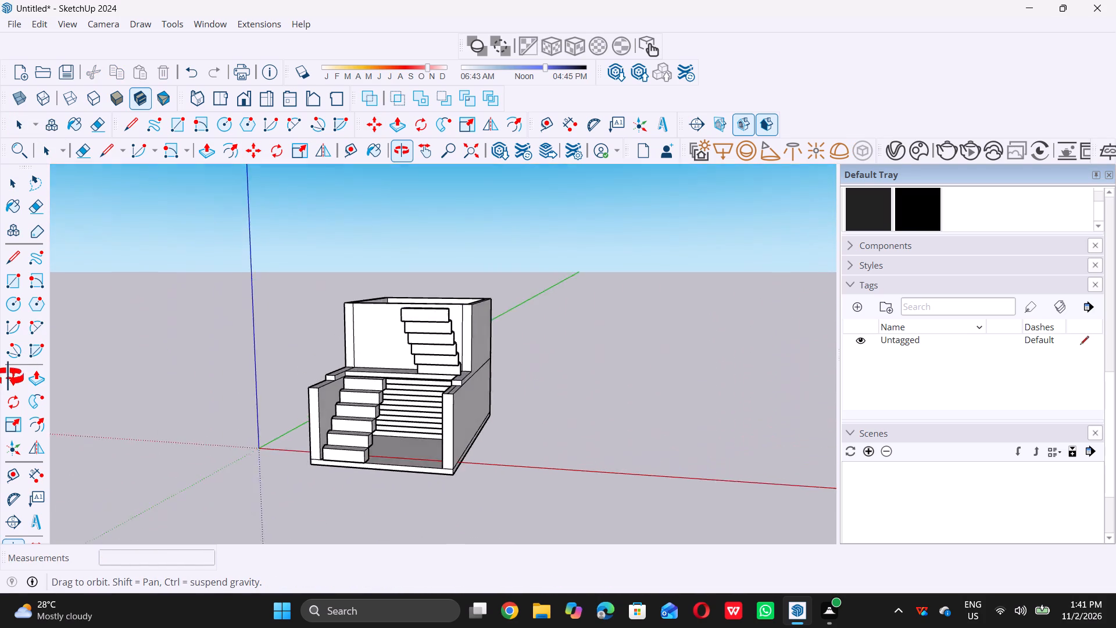
middle_click_drag(8, 377, 0, 354)
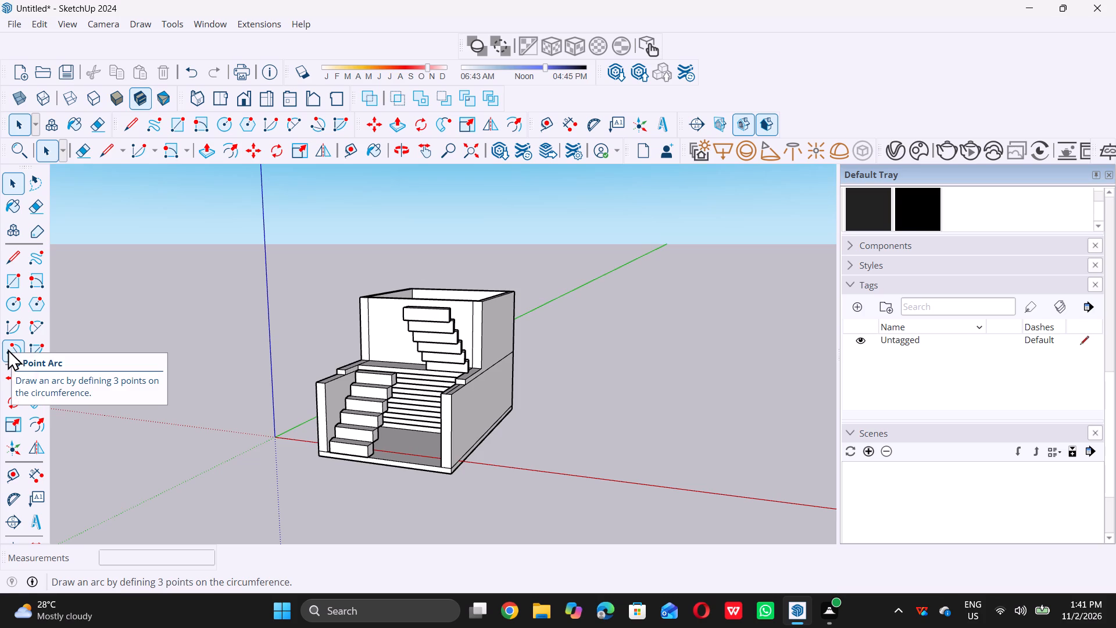
double_click(182, 319)
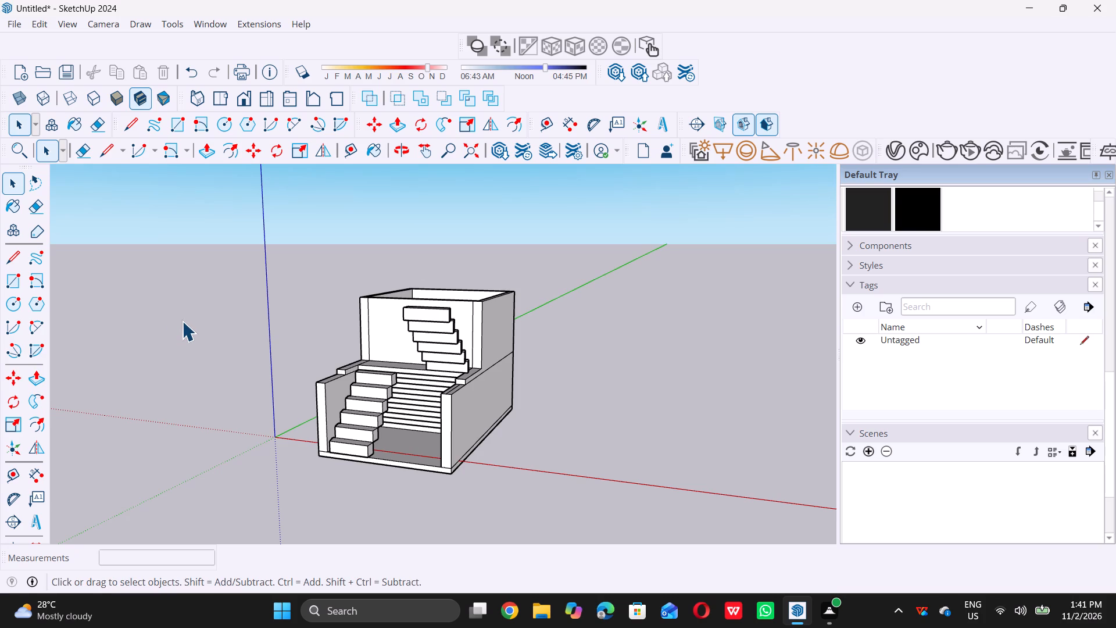
scroll(181, 322, "down", 5)
middle_click_drag(181, 322, 217, 361)
scroll(278, 362, "up", 3)
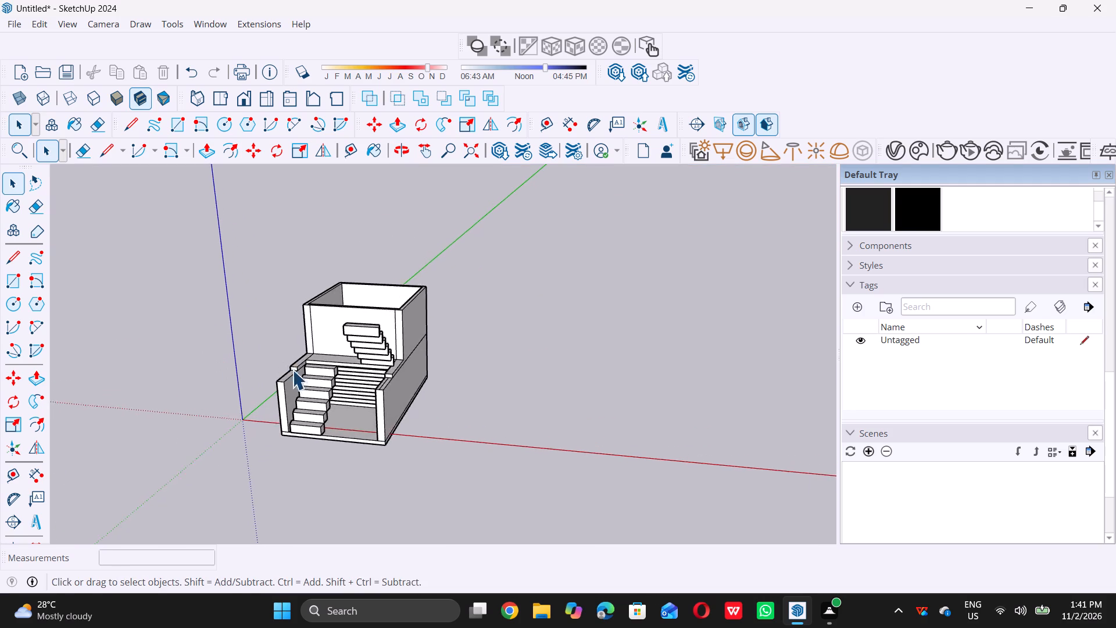
scroll(292, 370, "up", 18)
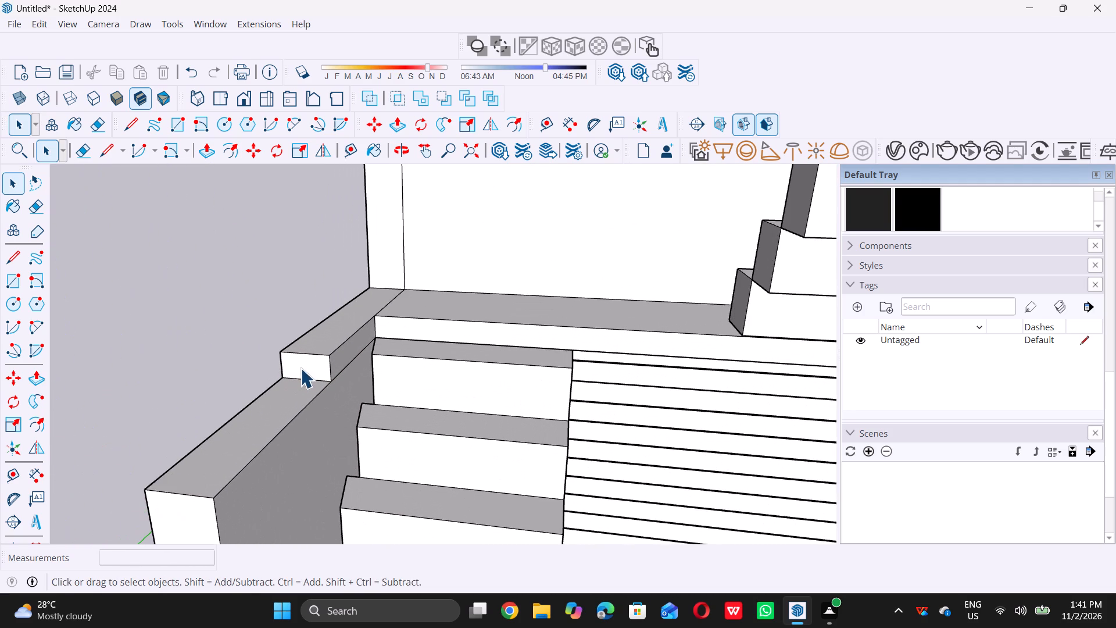
double_click(301, 367)
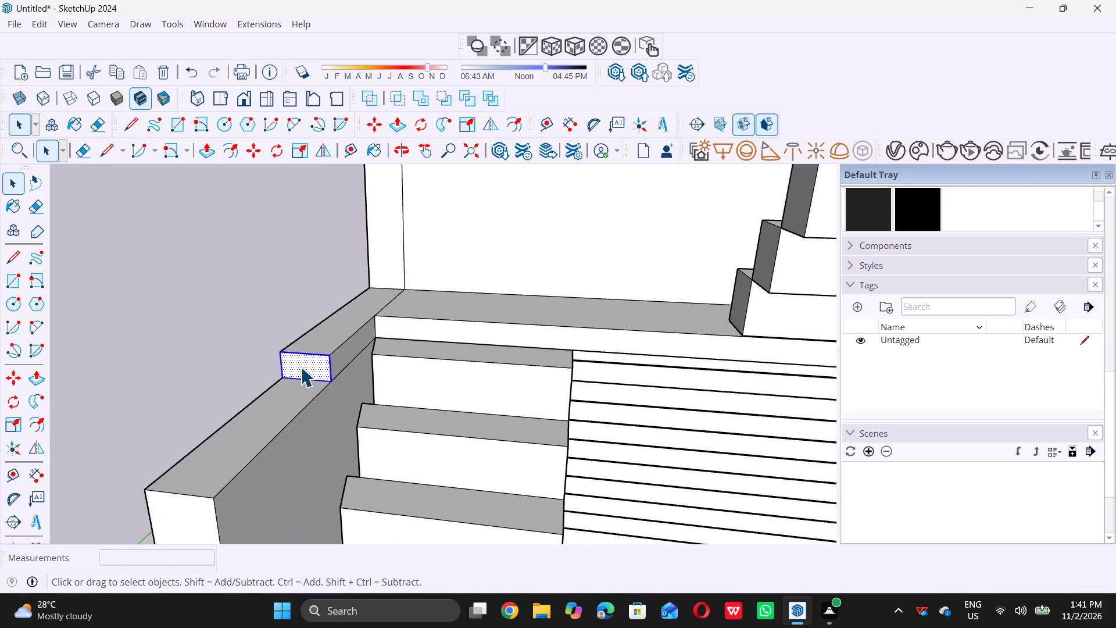
key("p")
triple_click(302, 365)
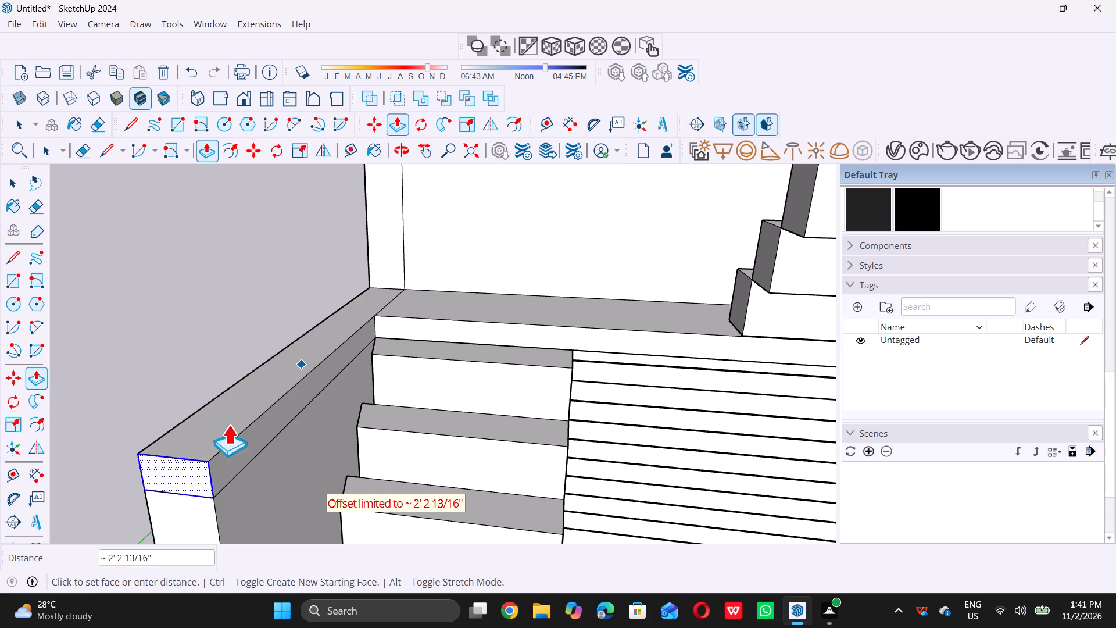
triple_click(212, 505)
left_click(212, 505)
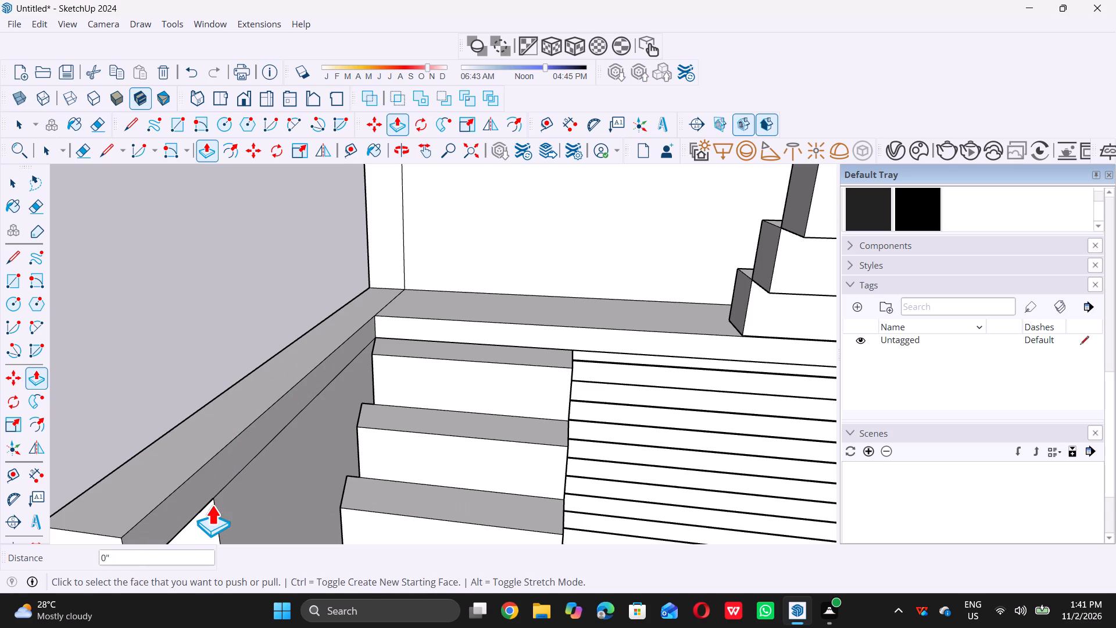
key("space")
scroll(180, 401, "down", 10)
scroll(172, 349, "down", 1)
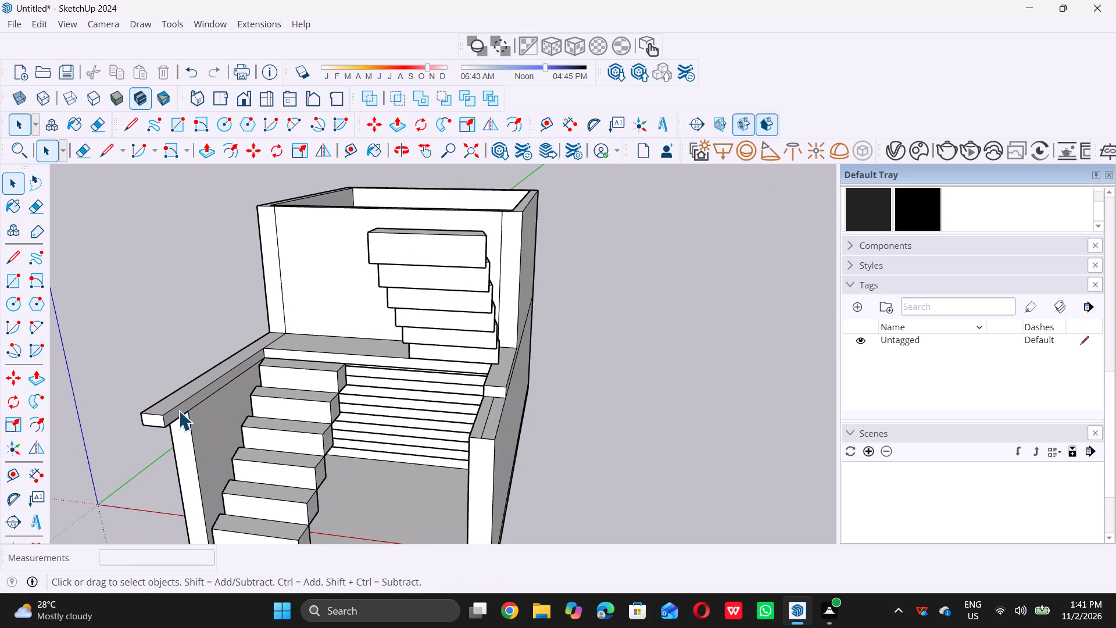
key("ctrl+z")
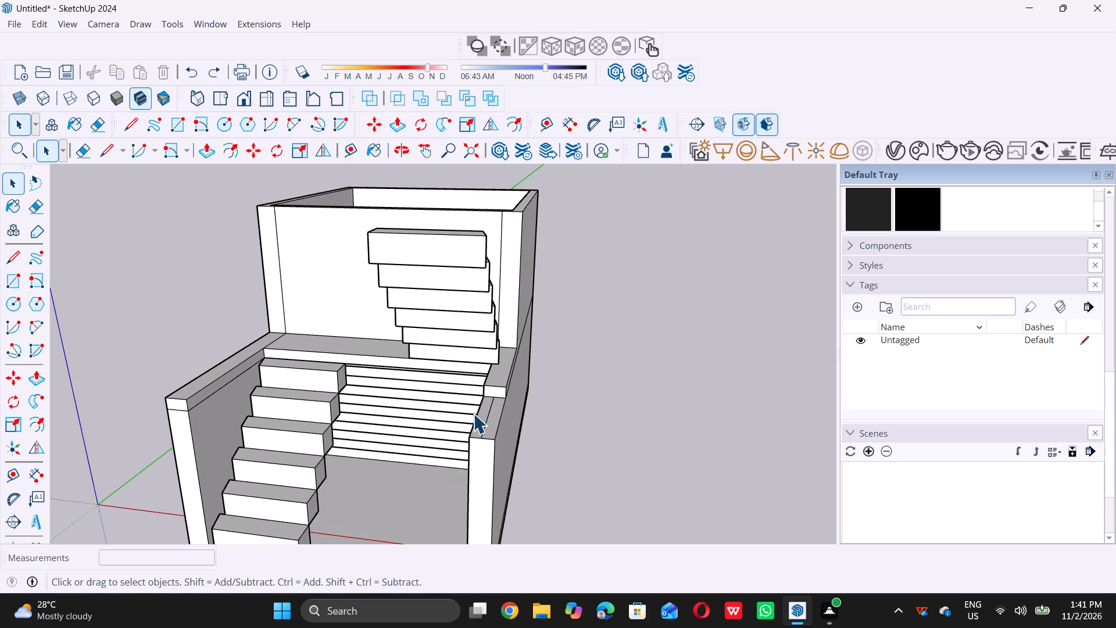
Push/Pull the slab strip's end face above the opposite side wall forward to that wall's front end.
scroll(502, 413, "up", 12)
double_click(495, 364)
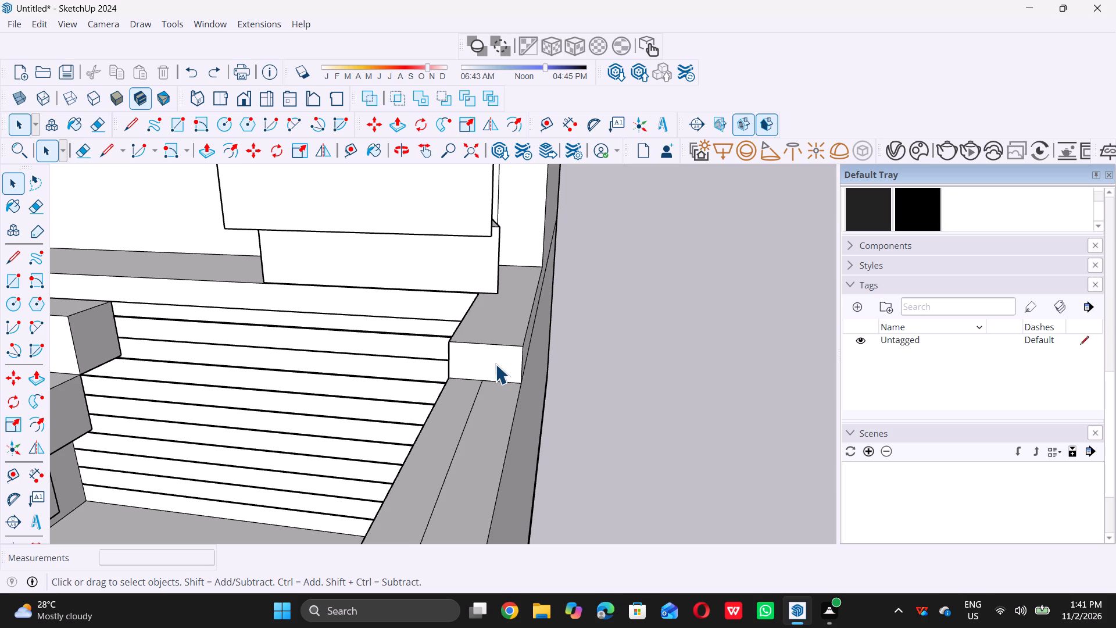
key("p")
left_click(495, 365)
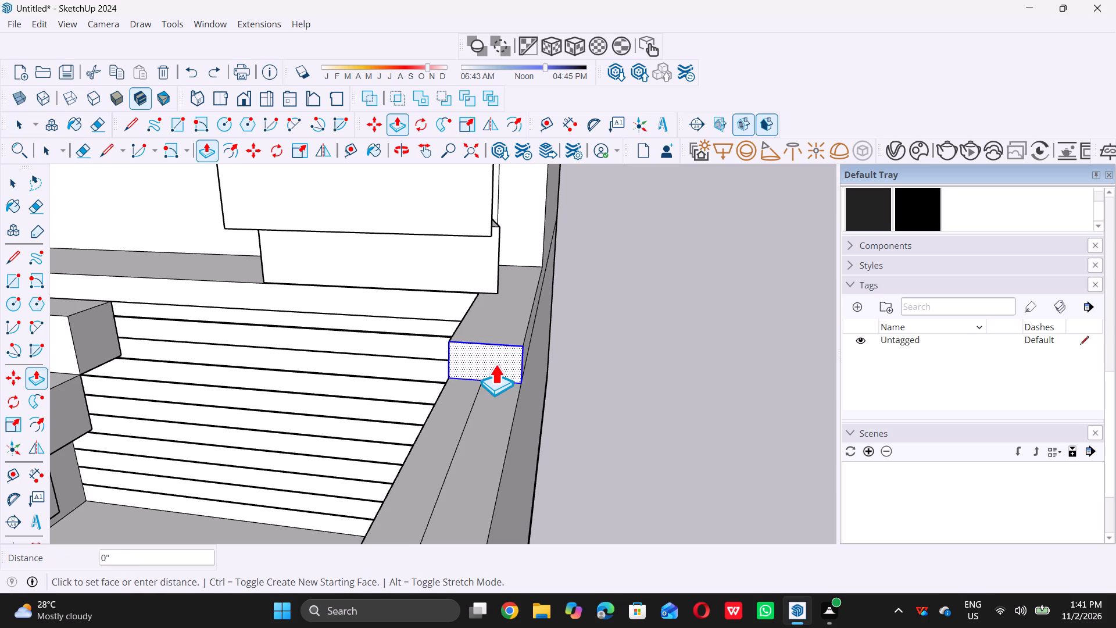
scroll(417, 432, "down", 9)
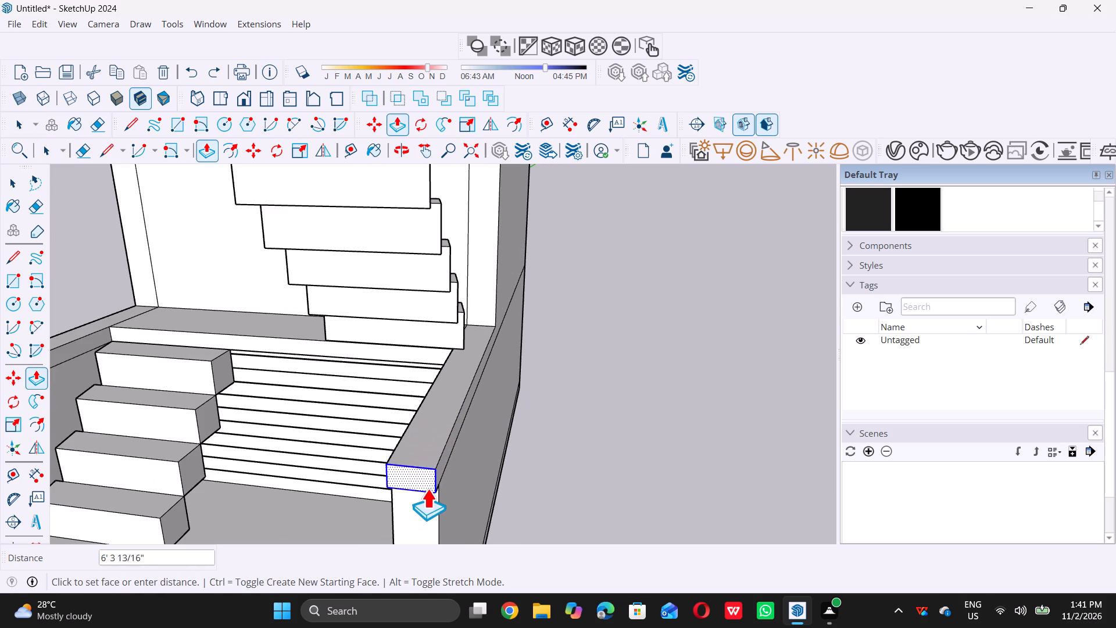
double_click(435, 490)
key("space")
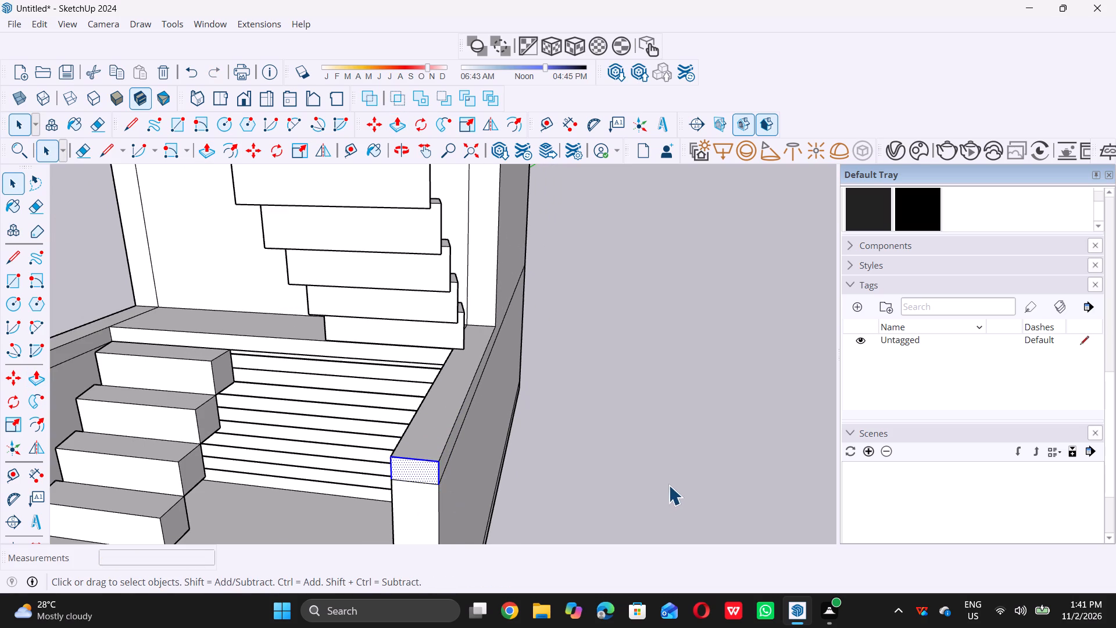
double_click(669, 483)
Push/Pull the front end face of the upper storey's staircase-side wall partway forward over the slab strip.
scroll(670, 482, "down", 16)
middle_click_drag(668, 480, 534, 438)
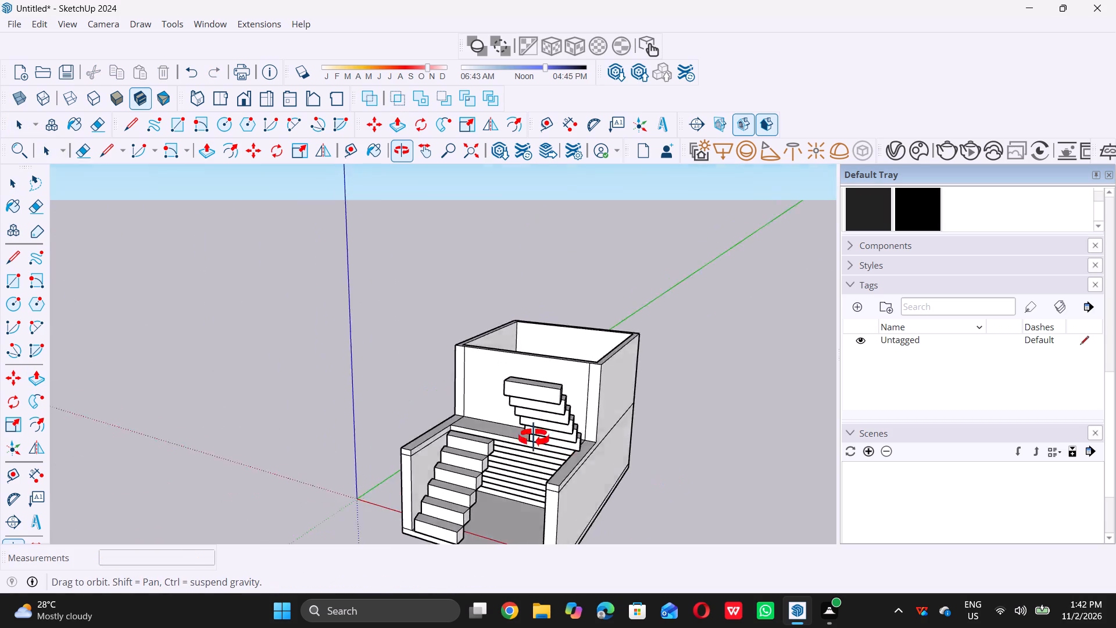
middle_click_drag(534, 438, 537, 433)
scroll(549, 416, "down", 5)
middle_click_drag(516, 440, 534, 492)
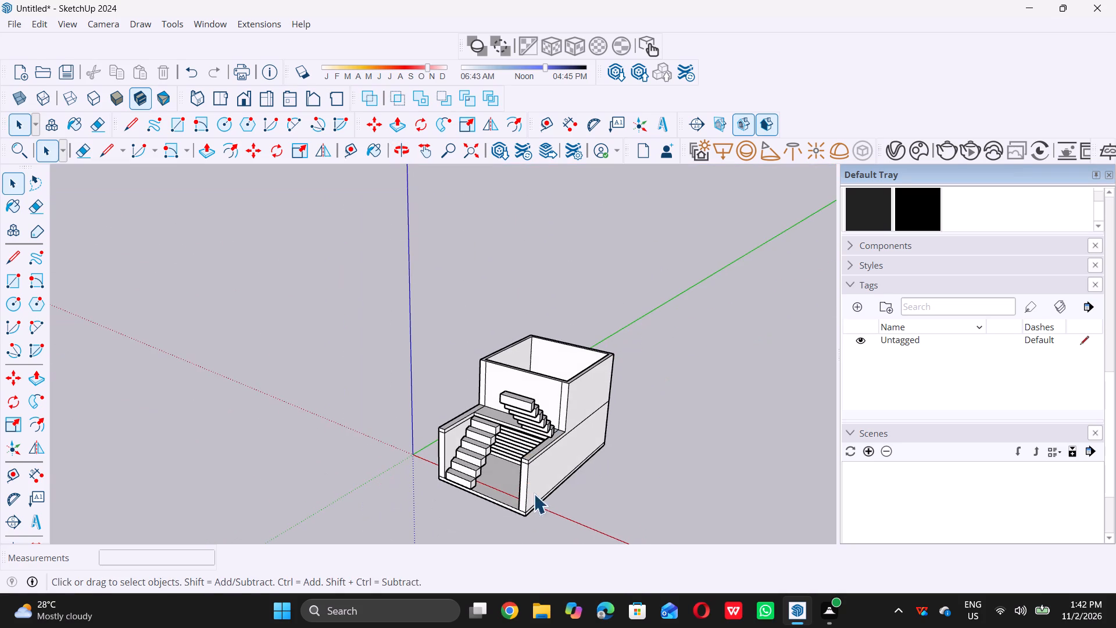
scroll(425, 382, "up", 6)
scroll(492, 406, "up", 10)
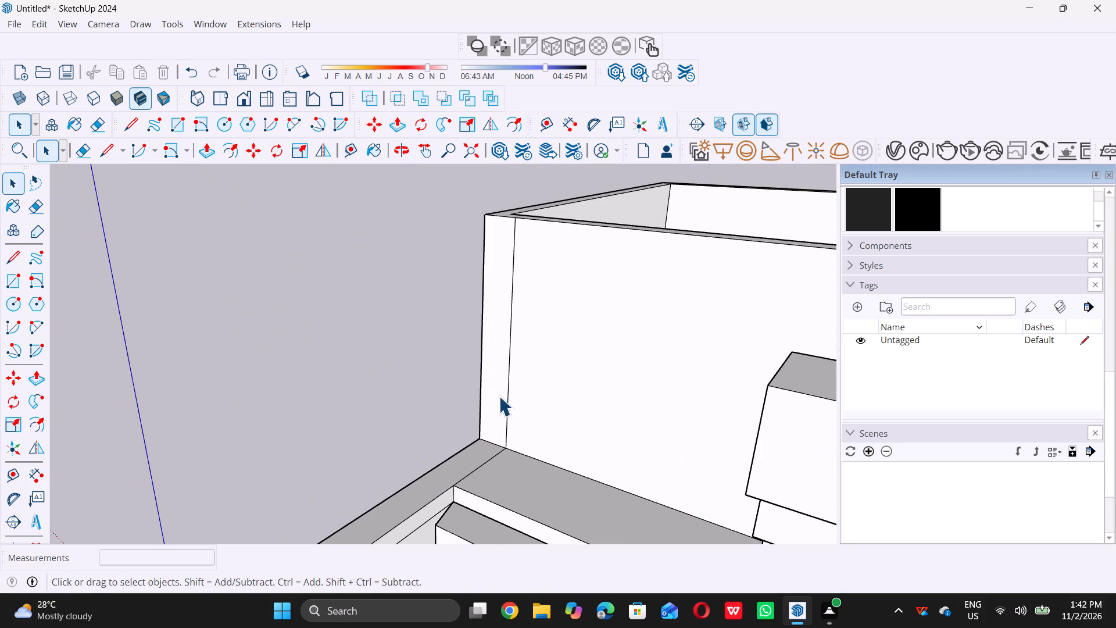
left_click(500, 395)
key("p")
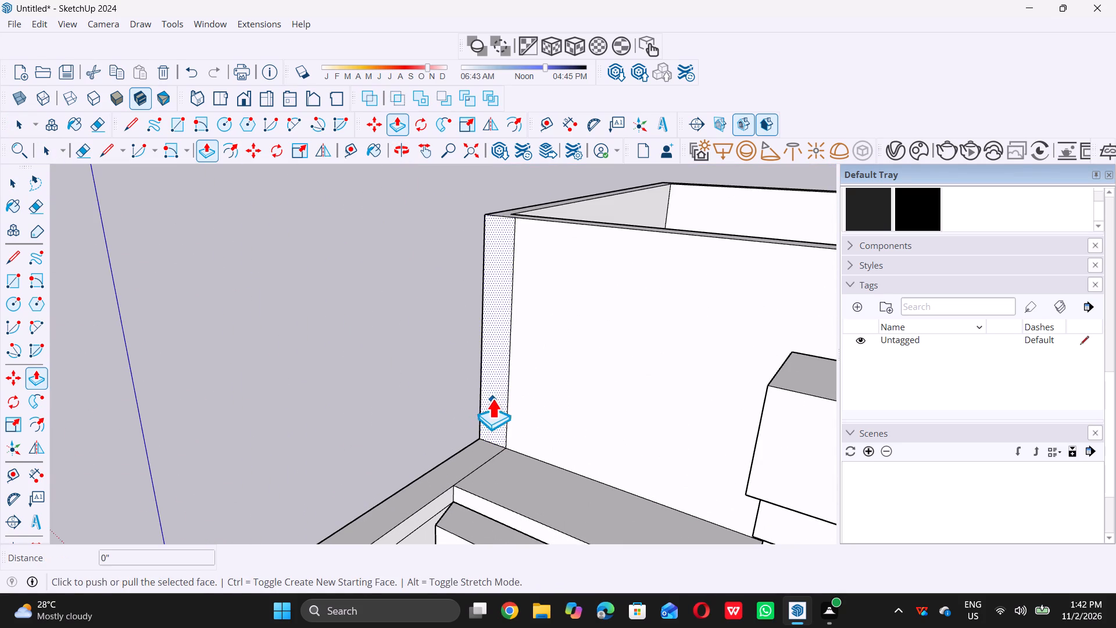
triple_click(492, 398)
key("space")
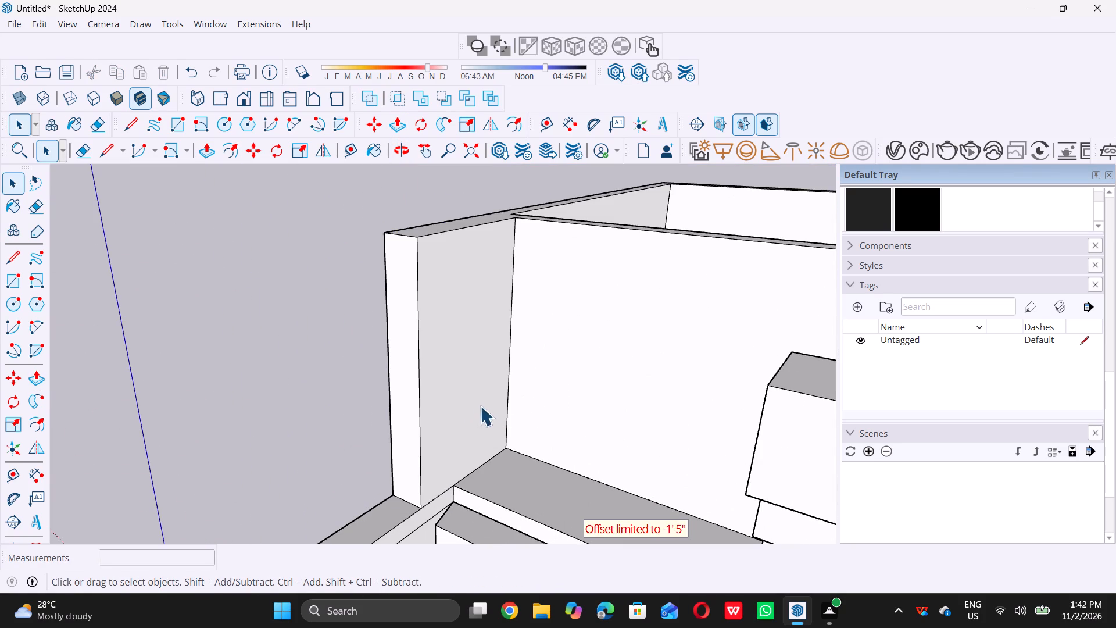
Push/Pull the same upper wall's end face about 7' 9" further forward to the slab strip's front end.
scroll(473, 407, "down", 11)
middle_click_drag(402, 456, 414, 442)
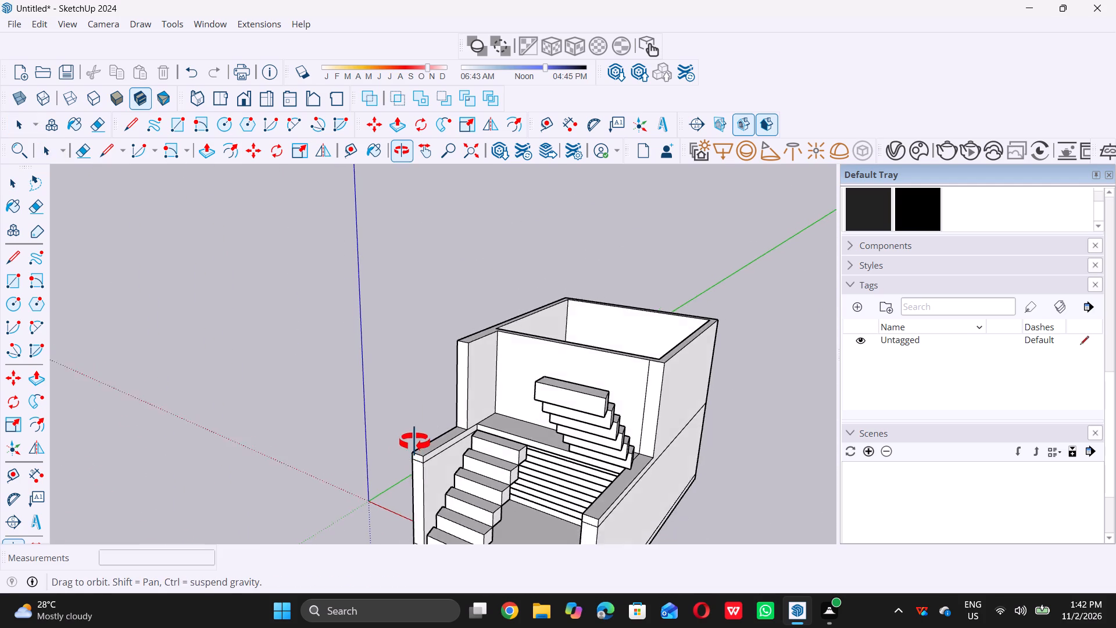
middle_click_drag(414, 442, 418, 439)
scroll(439, 425, "up", 8)
triple_click(470, 411)
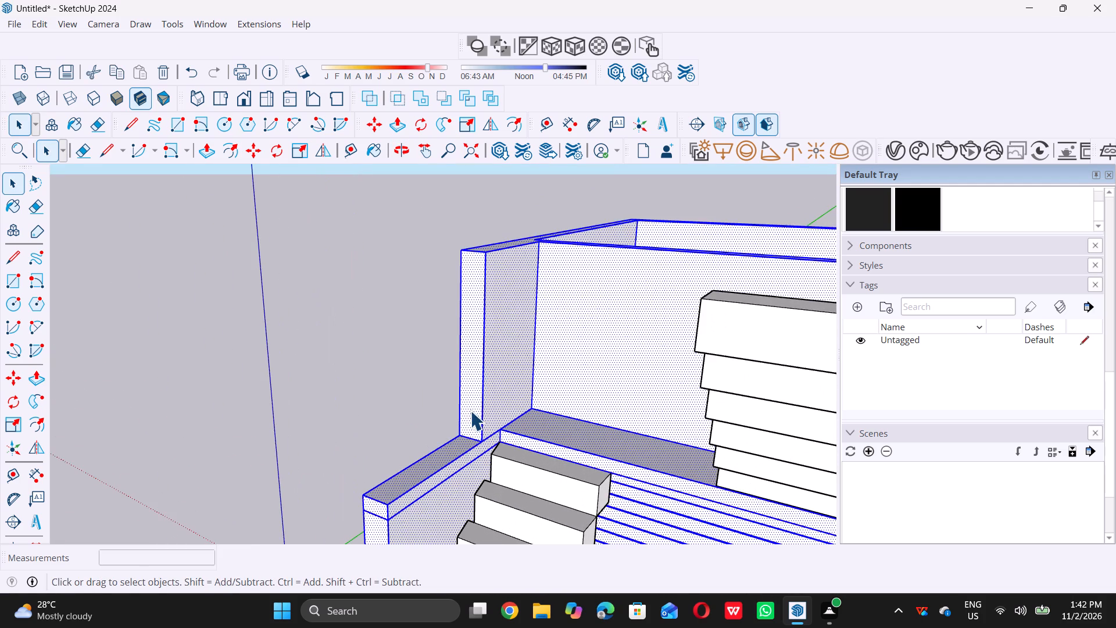
double_click(417, 413)
left_click(476, 403)
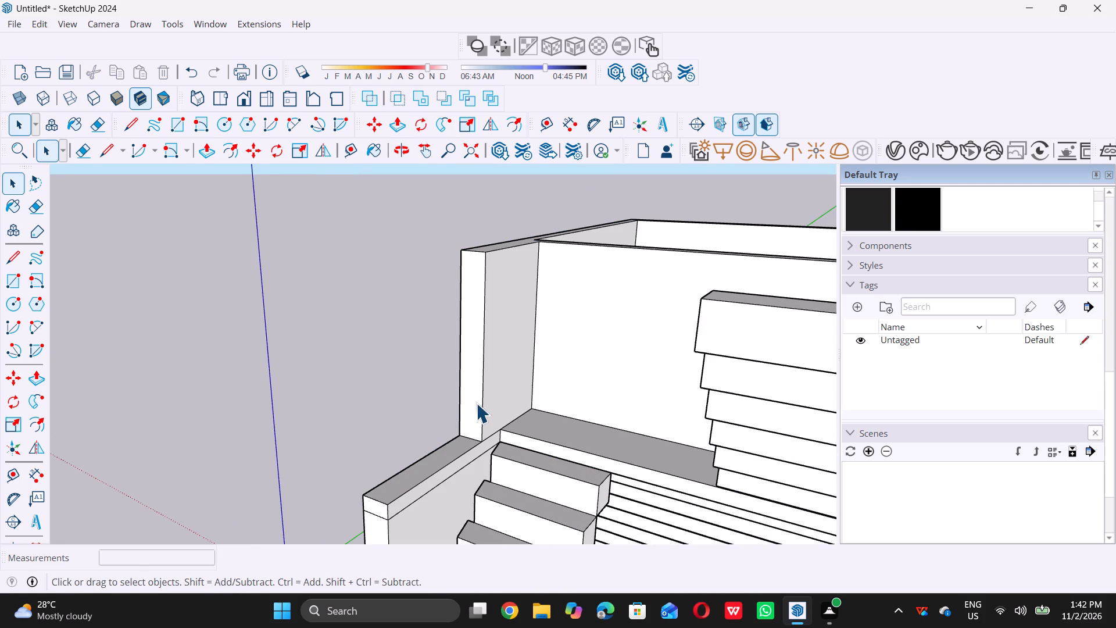
key("p")
left_click(475, 402)
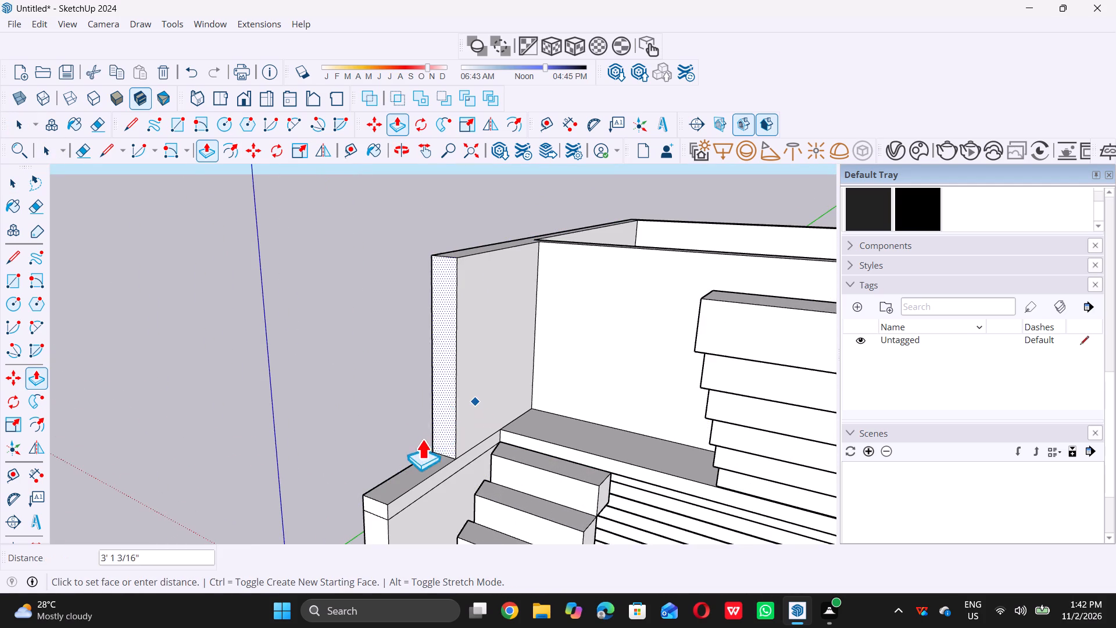
left_click(388, 499)
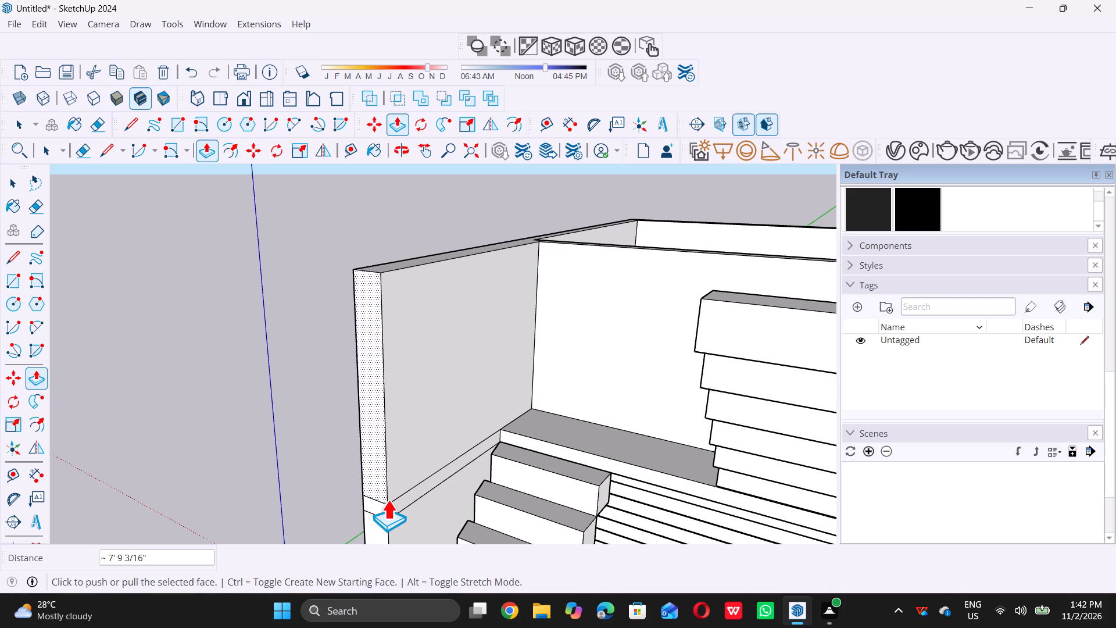
Push/Pull the front end face of the upper storey's side wall opposite the lower staircase partway forward over the slab strip.
key("space")
scroll(380, 484, "down", 7)
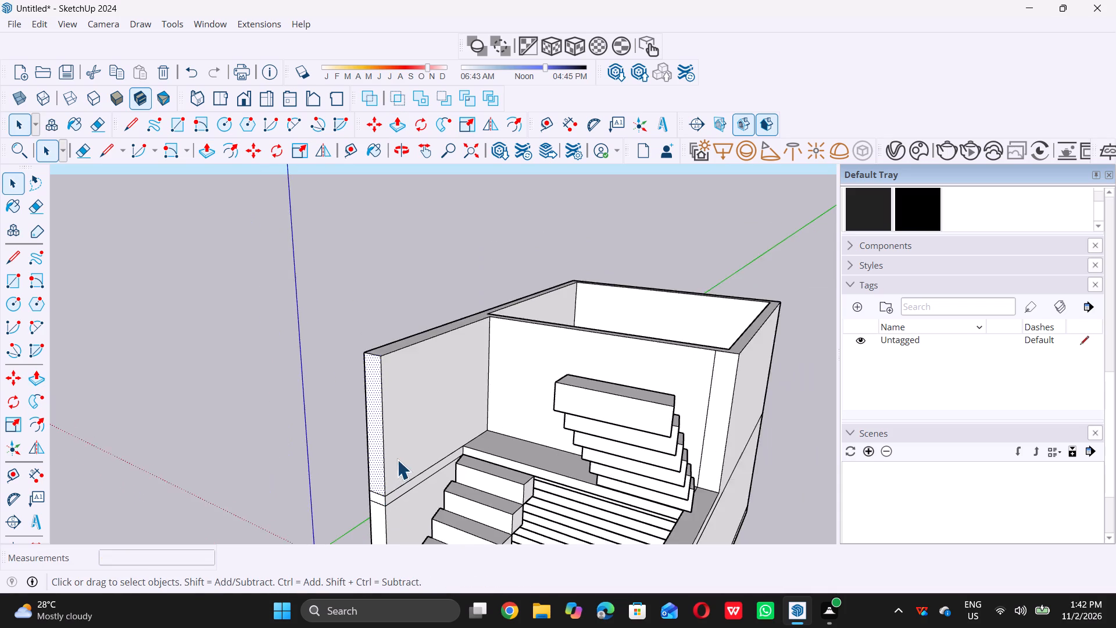
scroll(397, 459, "down", 13)
middle_click_drag(455, 583, 487, 522)
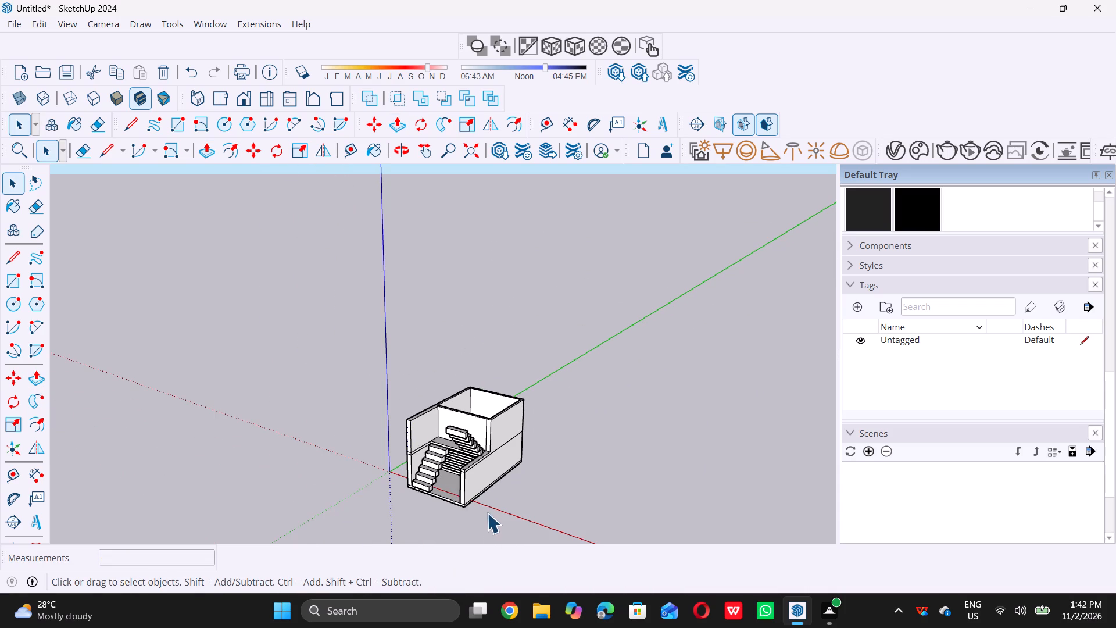
middle_click_drag(487, 511, 499, 473)
middle_click(499, 472)
scroll(507, 454, "up", 5)
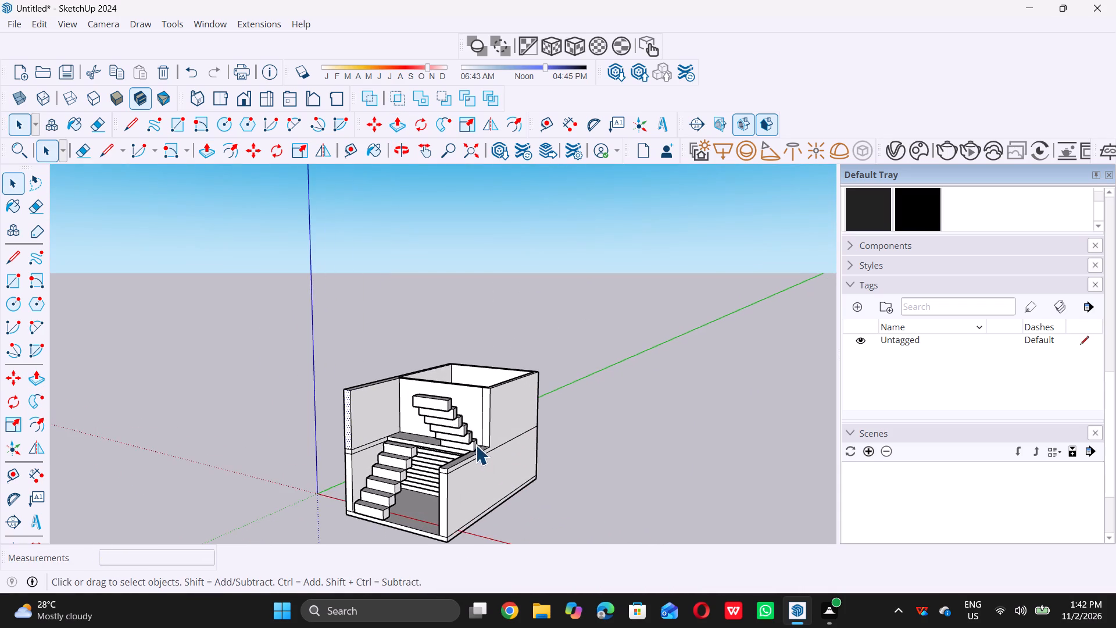
scroll(491, 427, "up", 11)
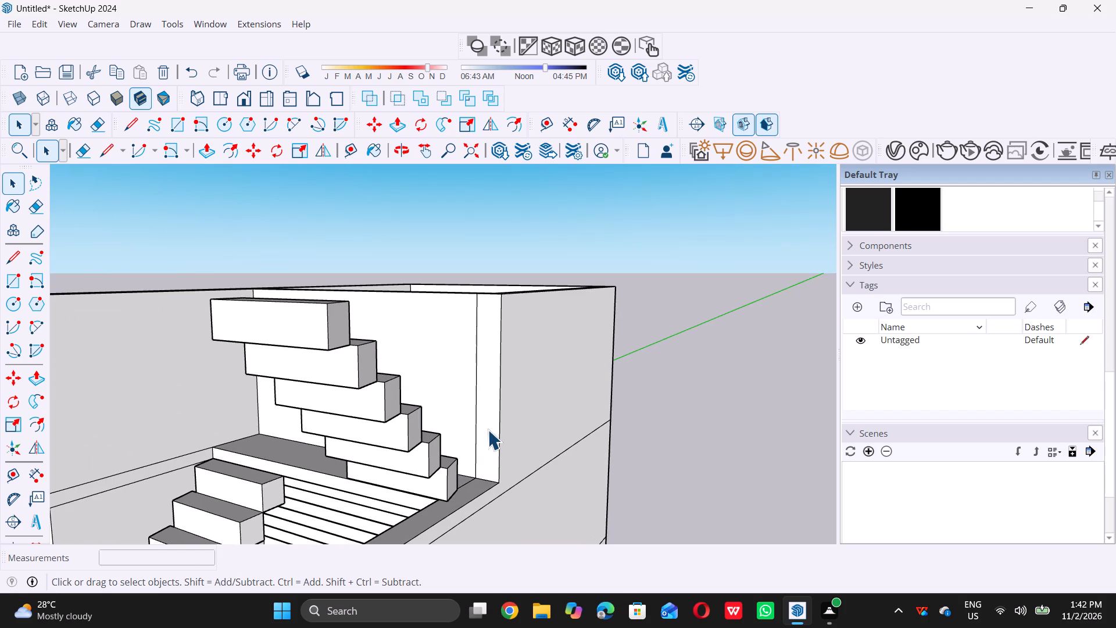
double_click(488, 430)
key("p")
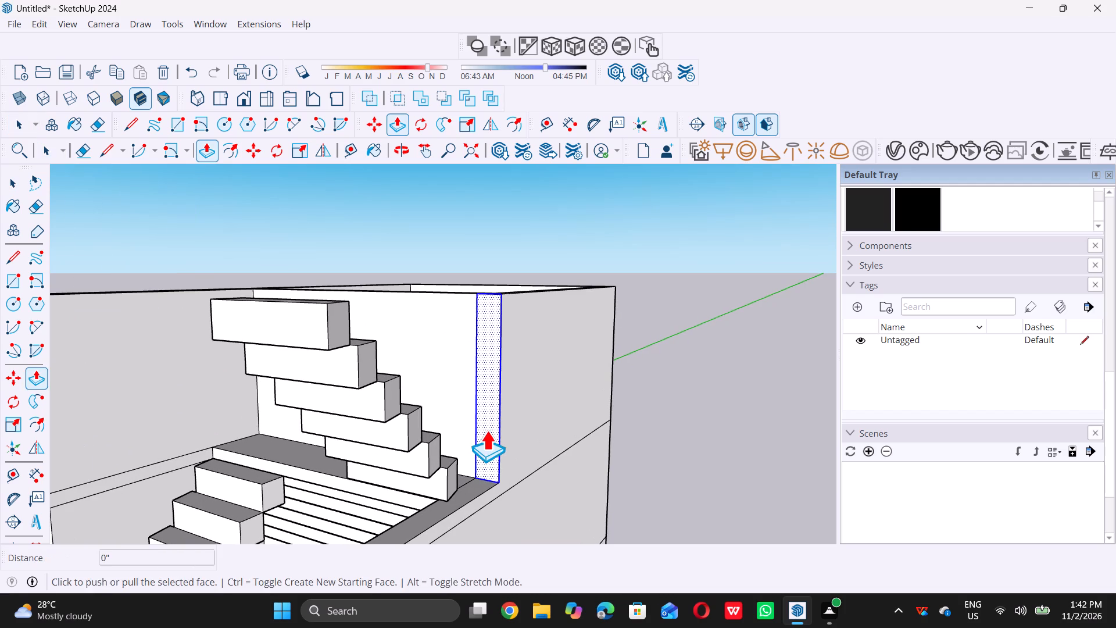
triple_click(486, 430)
key("space")
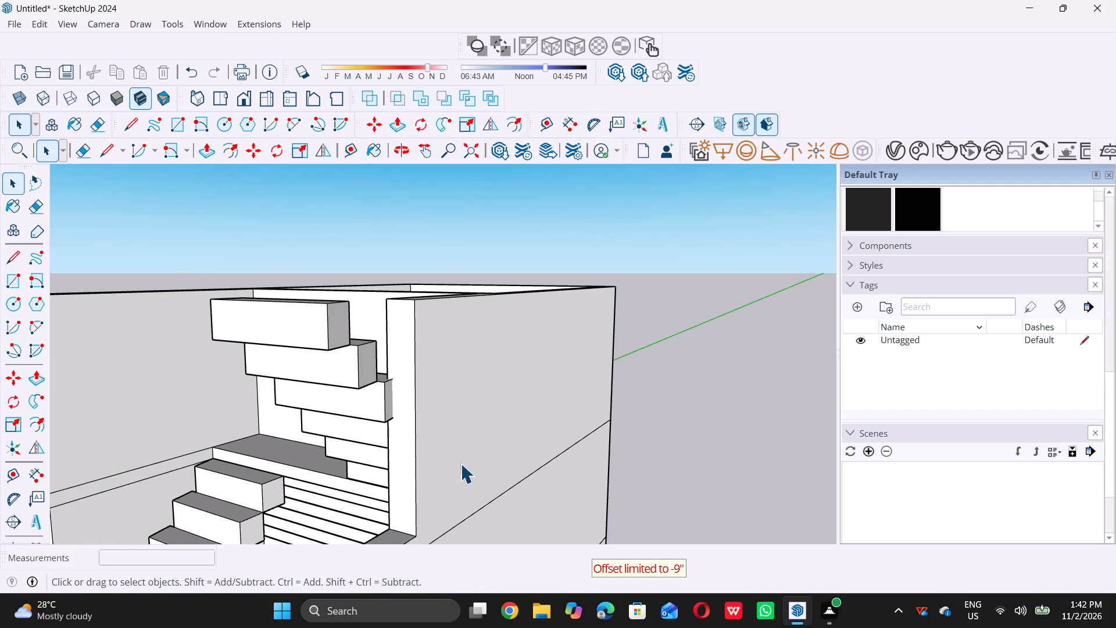
Examine the extended upper side wall and how it meets the second staircase from several angles.
scroll(475, 435, "down", 13)
middle_click_drag(430, 454, 453, 517)
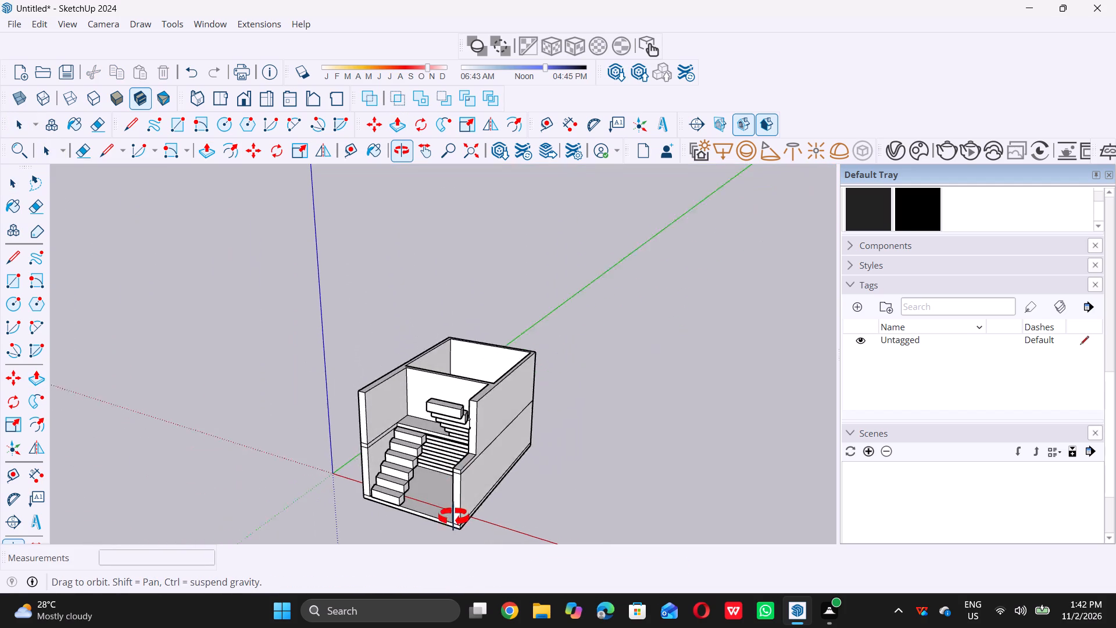
middle_click_drag(453, 517, 461, 541)
scroll(510, 441, "up", 6)
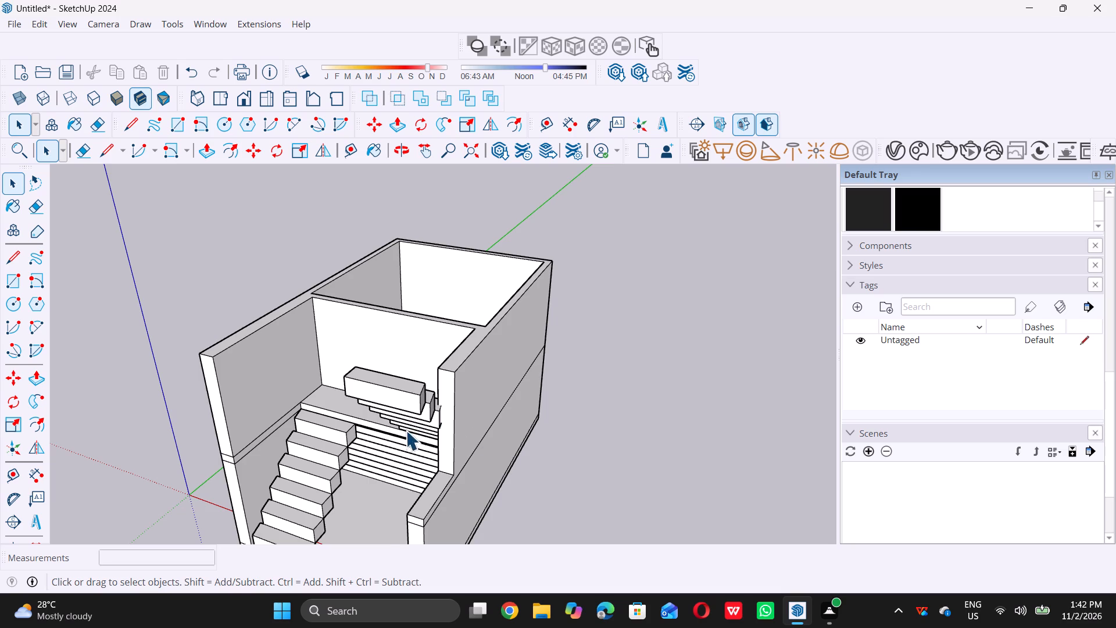
scroll(402, 441, "down", 6)
middle_click_drag(410, 504, 416, 455)
scroll(424, 462, "up", 4)
scroll(403, 461, "down", 2)
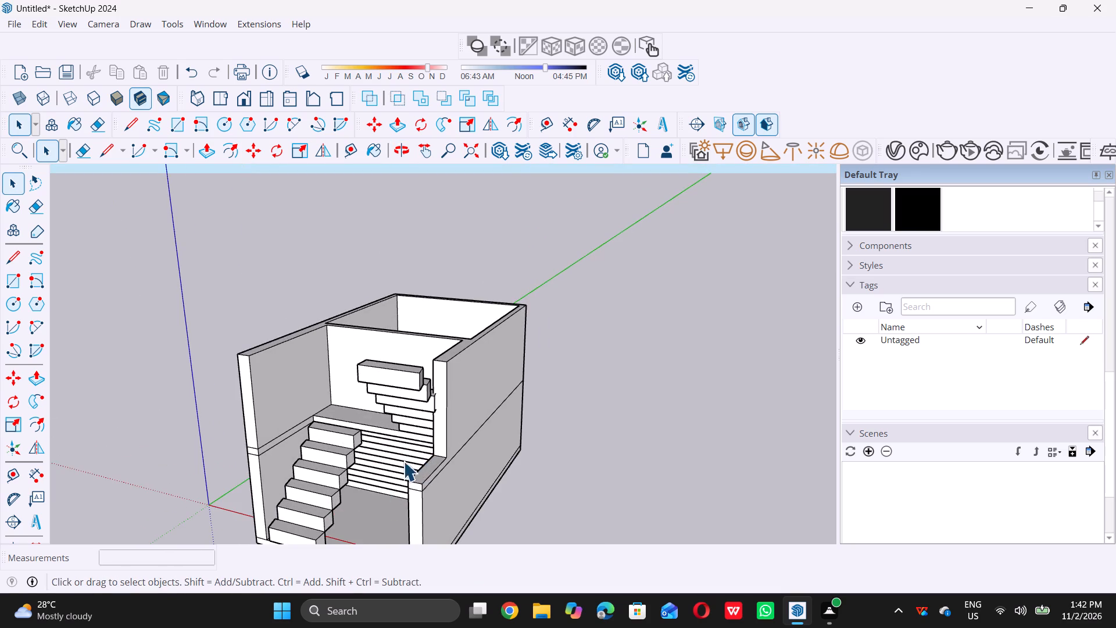
scroll(403, 461, "down", 8)
middle_click_drag(407, 470, 409, 454)
scroll(428, 444, "up", 5)
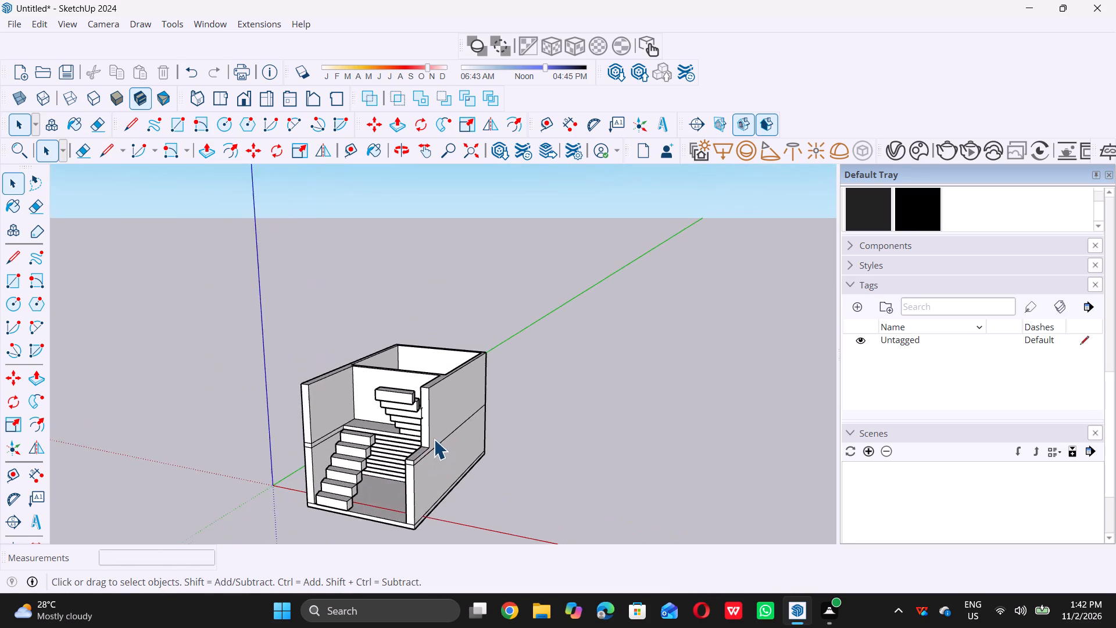
scroll(434, 439, "up", 7)
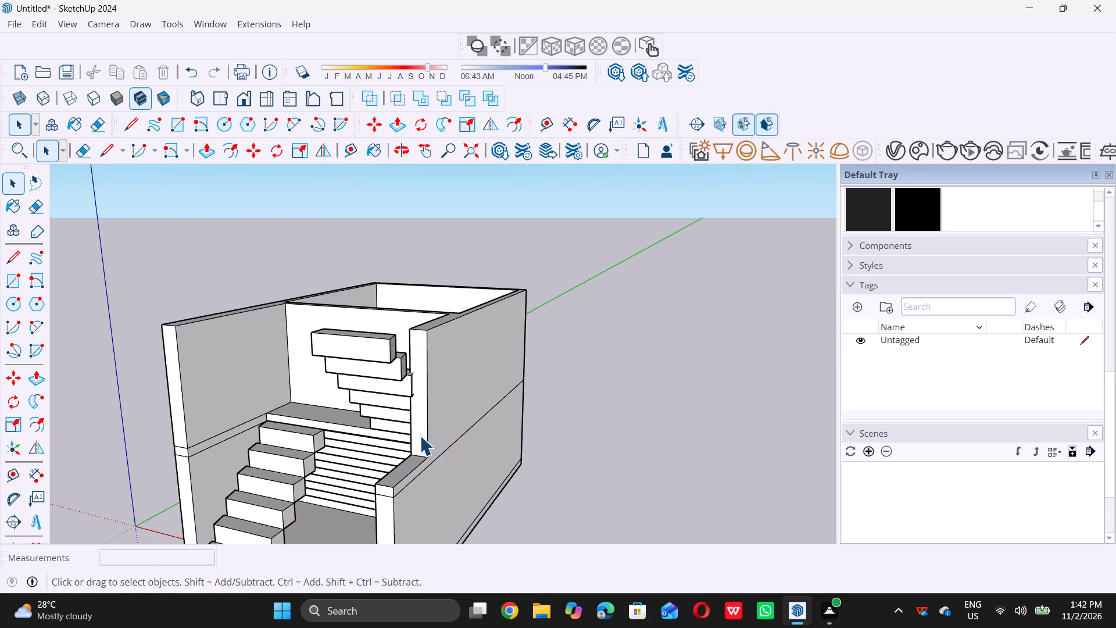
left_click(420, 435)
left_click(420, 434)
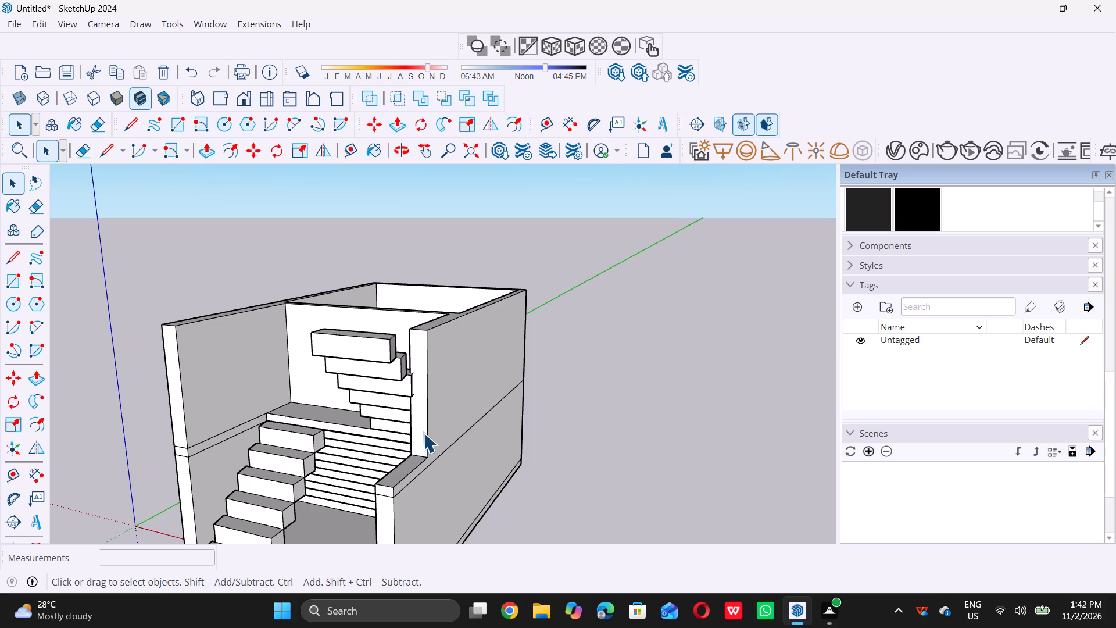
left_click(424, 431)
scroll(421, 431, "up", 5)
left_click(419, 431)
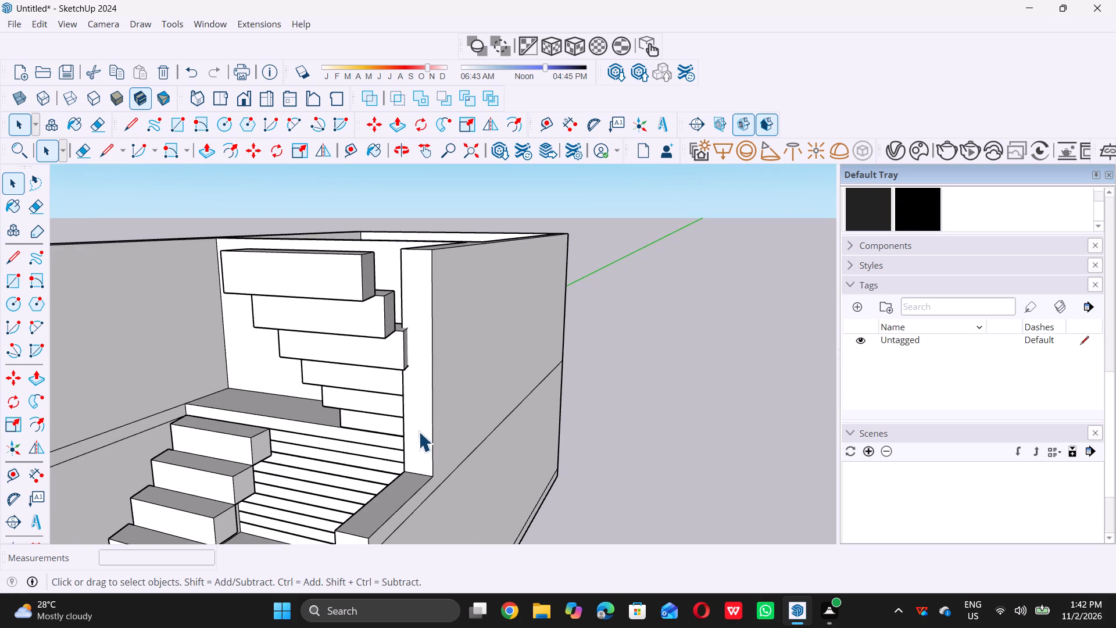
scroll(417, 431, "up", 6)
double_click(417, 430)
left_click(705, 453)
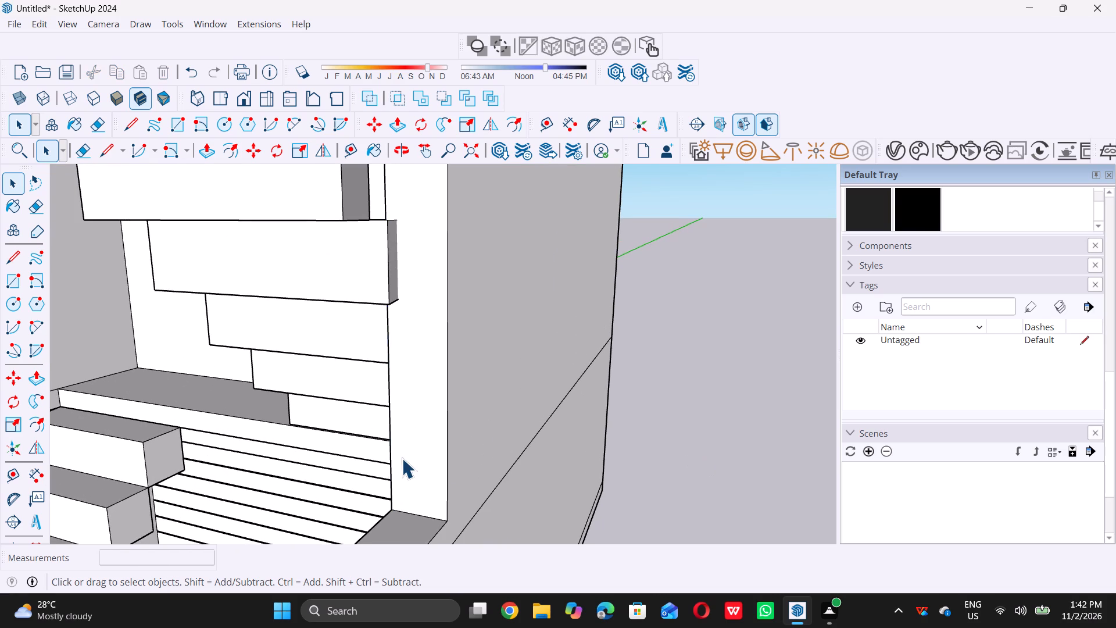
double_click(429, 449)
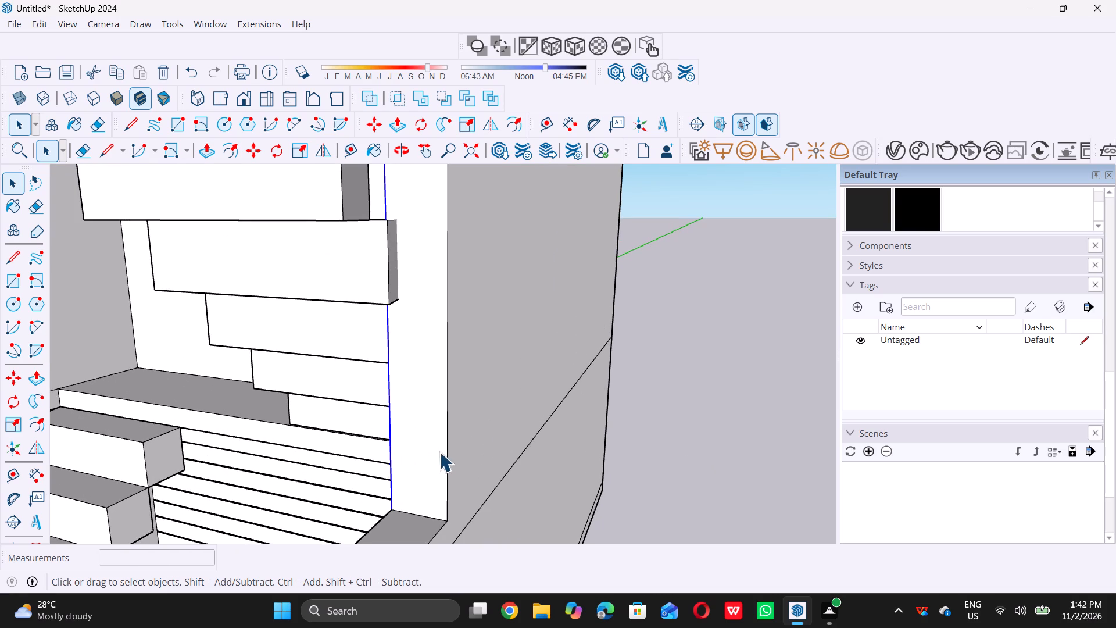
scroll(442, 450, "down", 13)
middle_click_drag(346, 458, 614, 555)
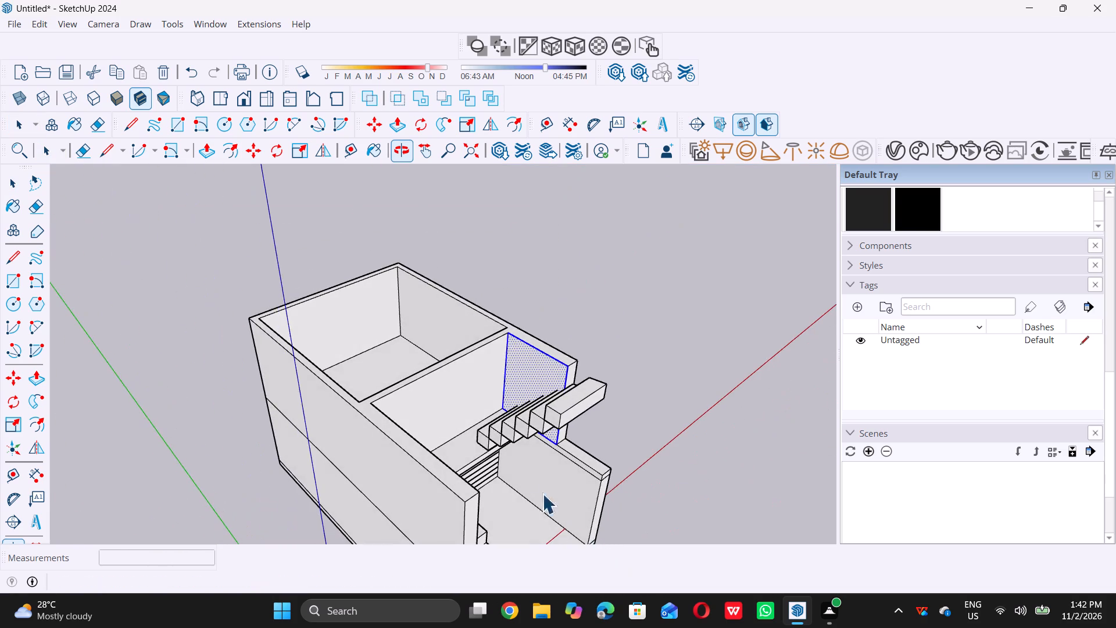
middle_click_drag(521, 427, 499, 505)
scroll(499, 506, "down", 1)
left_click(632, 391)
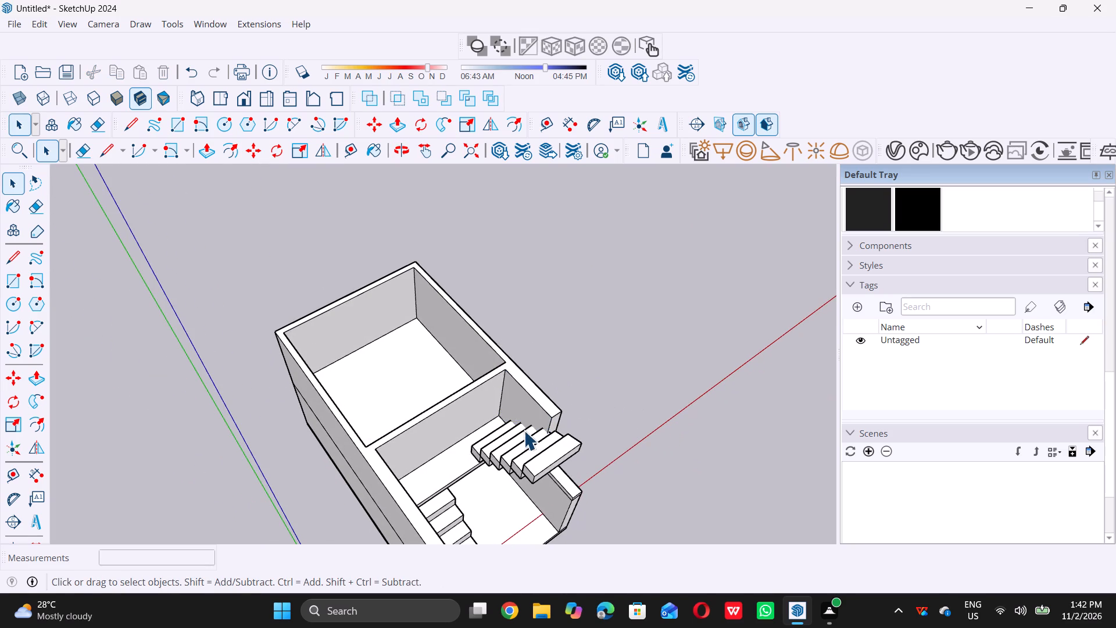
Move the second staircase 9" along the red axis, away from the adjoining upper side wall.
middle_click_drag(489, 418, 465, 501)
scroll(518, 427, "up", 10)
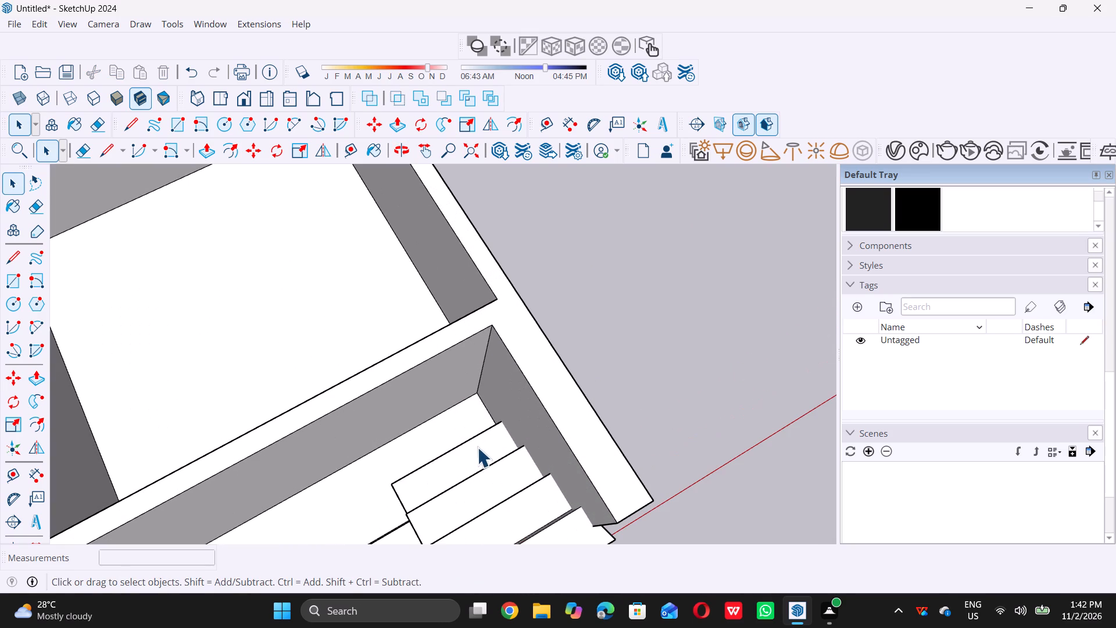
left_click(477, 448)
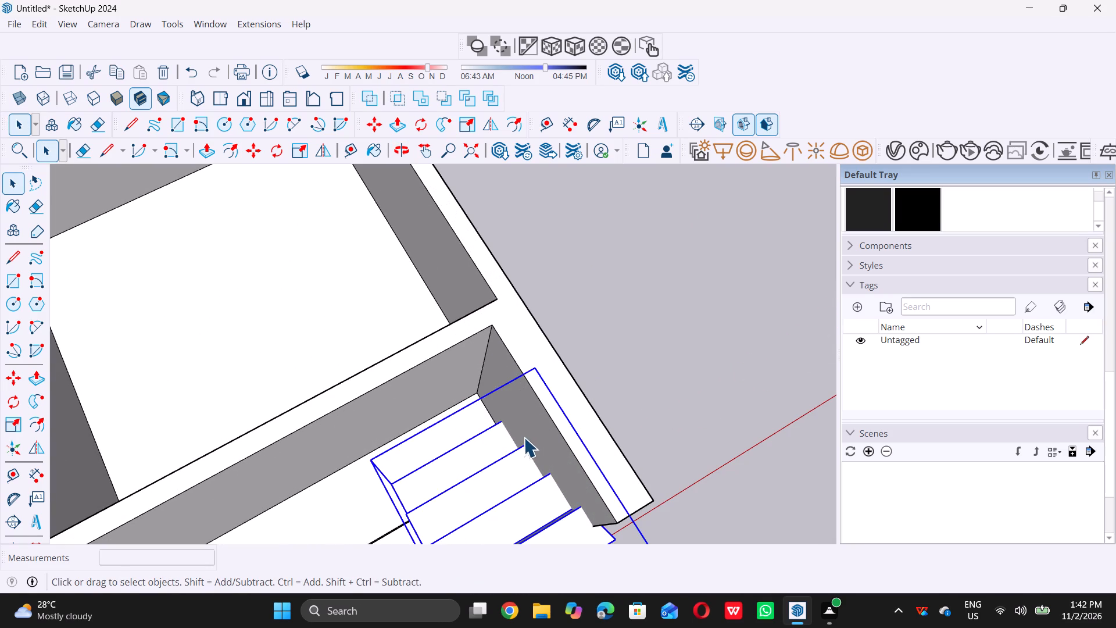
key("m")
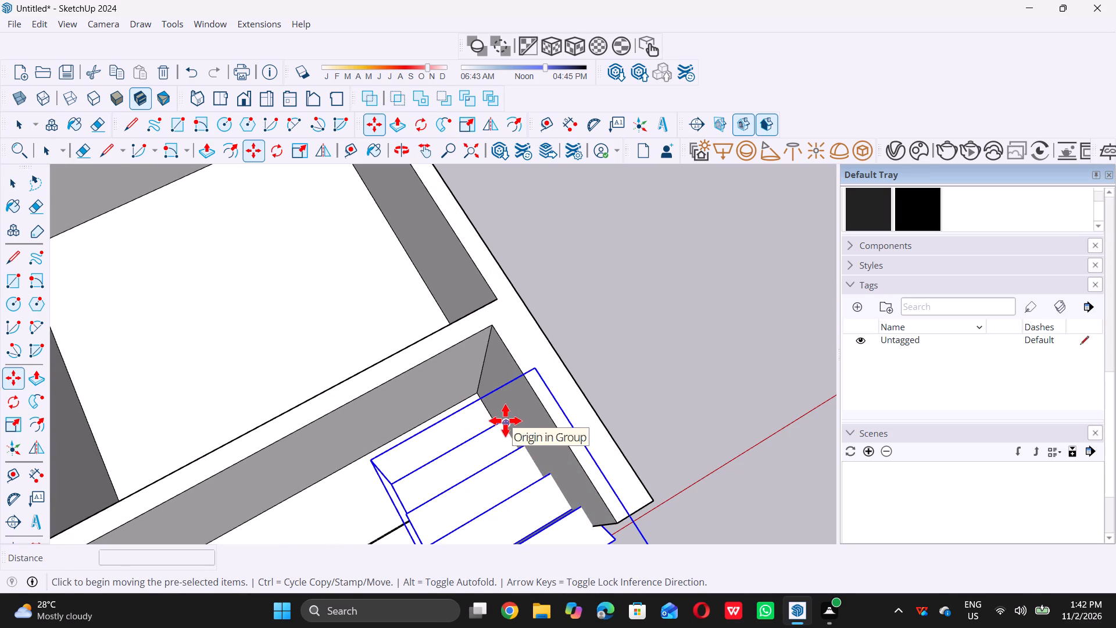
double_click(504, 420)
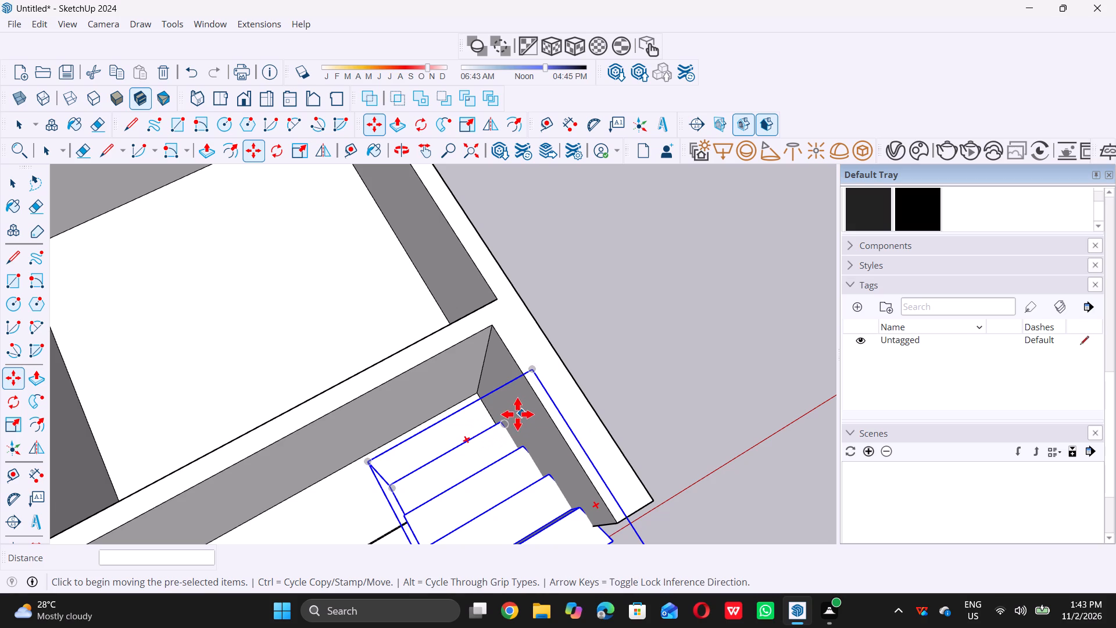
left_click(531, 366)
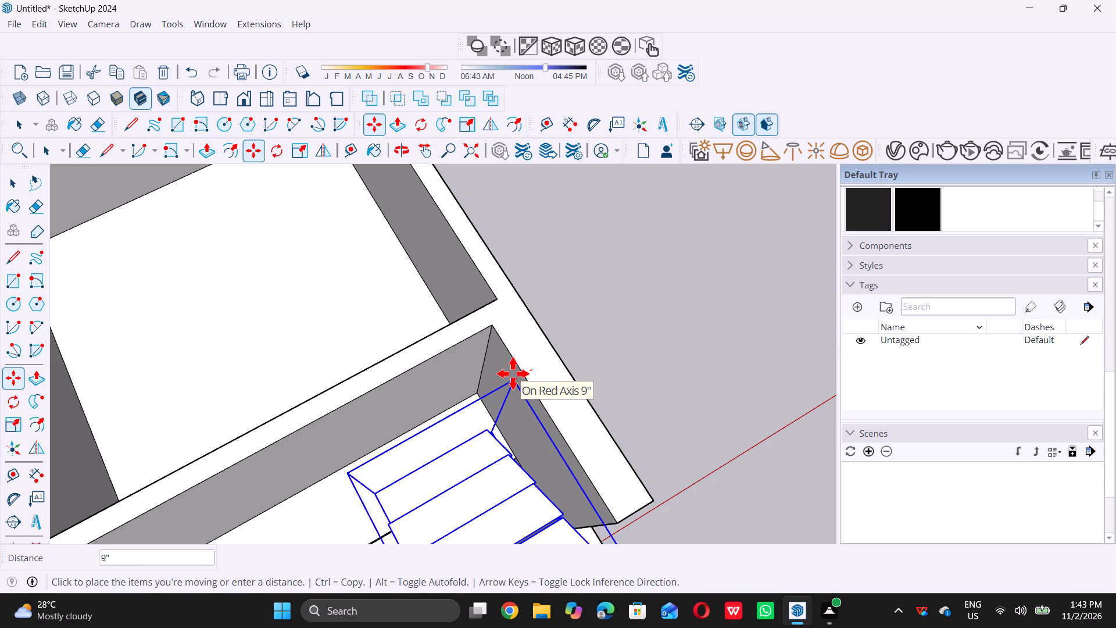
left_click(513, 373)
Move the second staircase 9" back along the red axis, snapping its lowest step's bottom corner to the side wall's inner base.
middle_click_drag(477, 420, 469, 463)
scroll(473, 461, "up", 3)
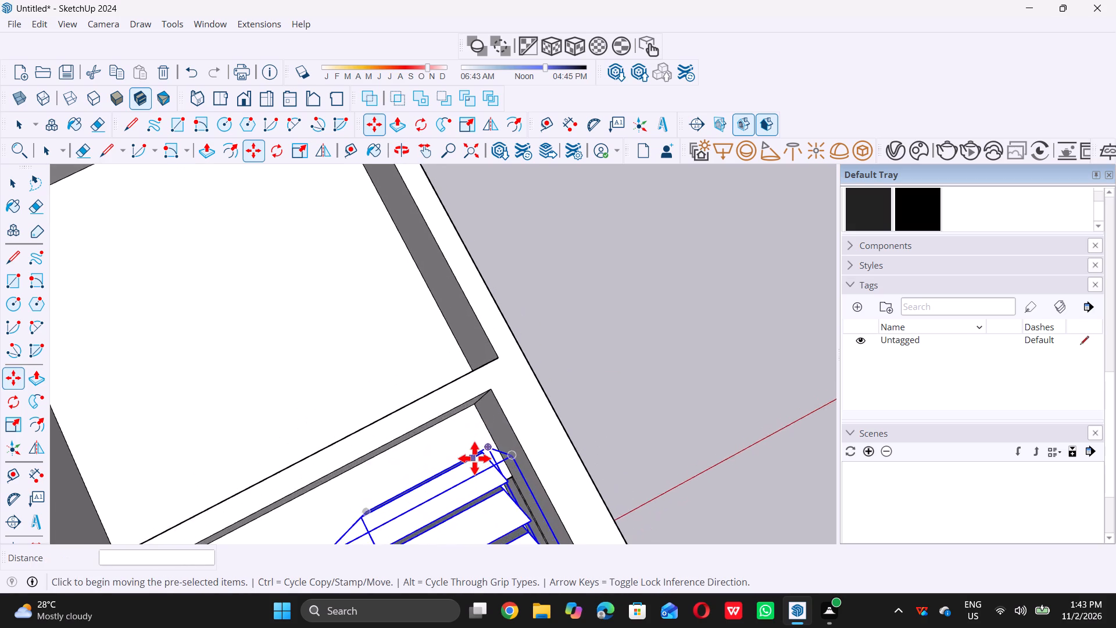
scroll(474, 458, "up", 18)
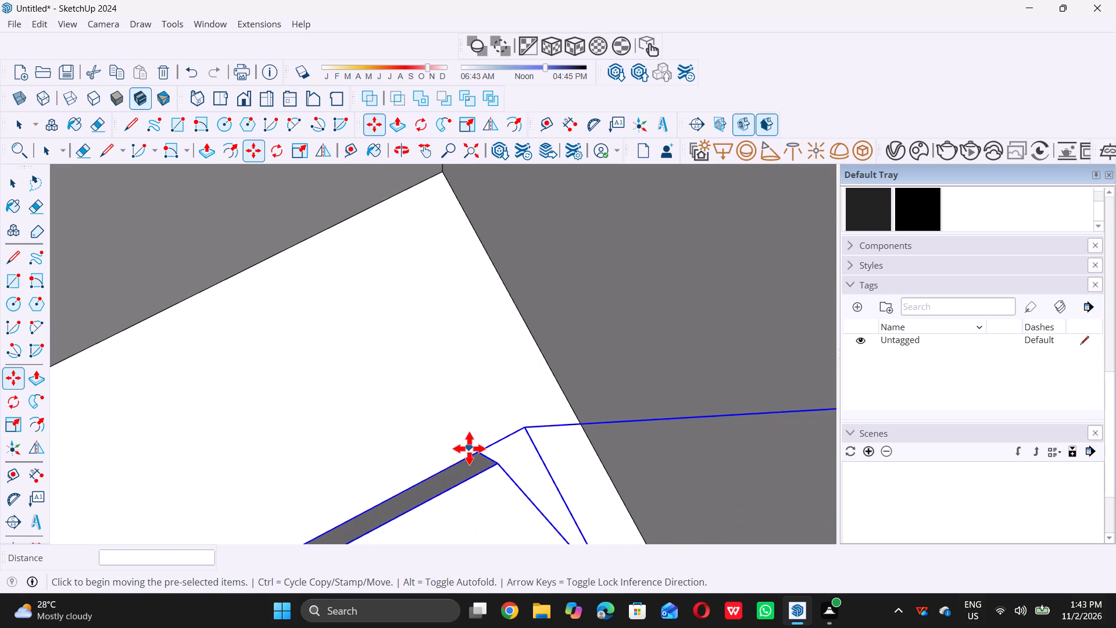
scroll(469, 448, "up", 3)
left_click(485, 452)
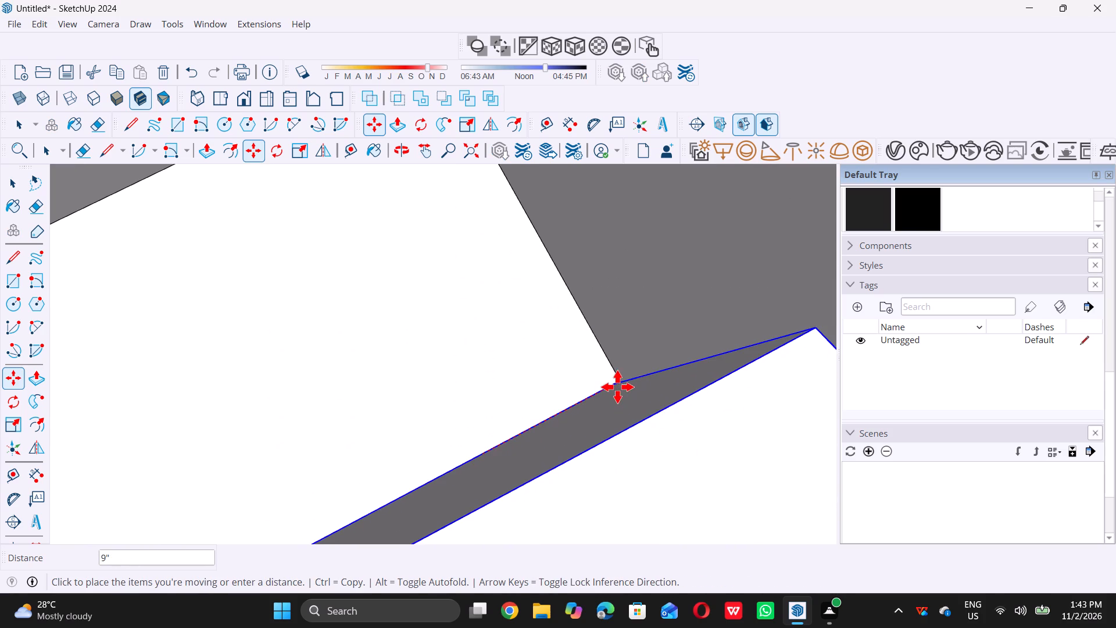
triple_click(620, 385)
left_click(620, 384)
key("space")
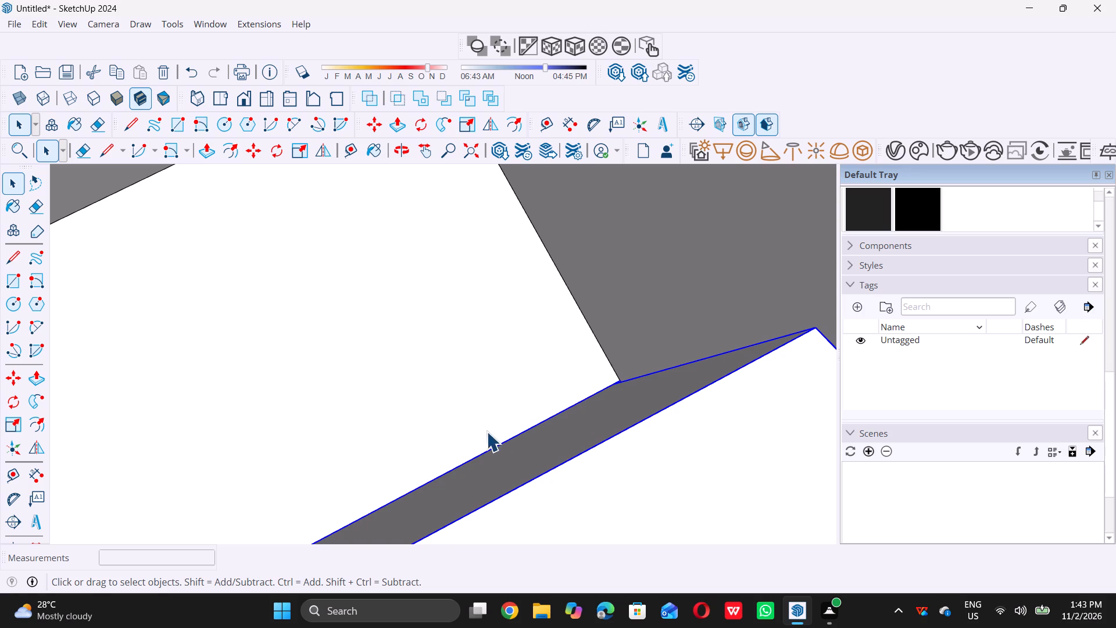
Examine the second staircase's position between the upper walls from above and from the sides.
key("space")
scroll(399, 435, "down", 20)
scroll(399, 435, "down", 11)
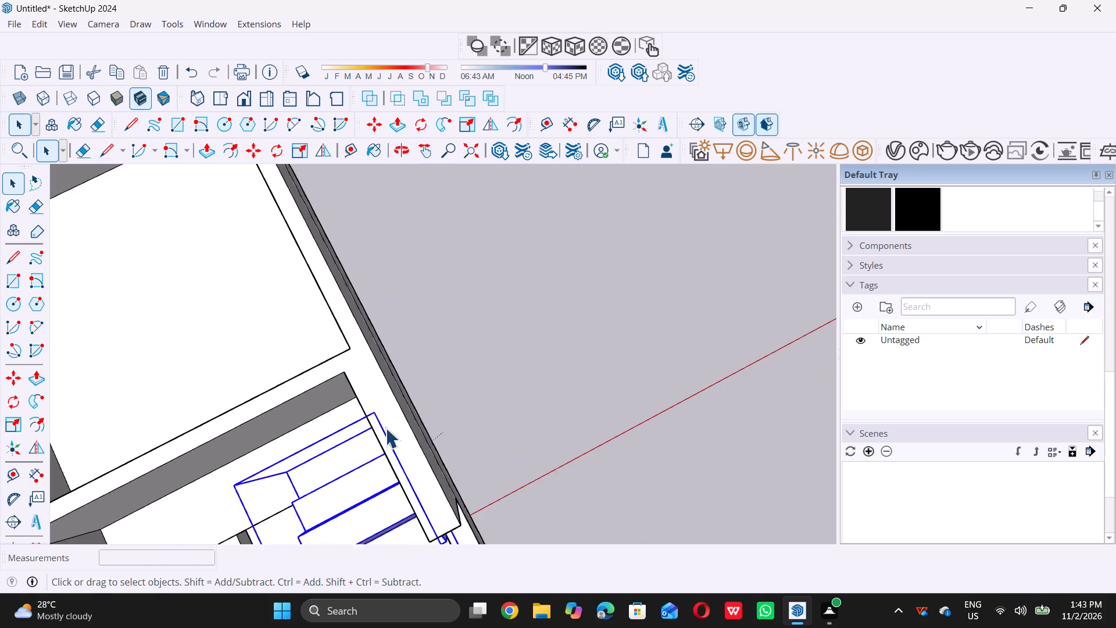
left_click(525, 405)
scroll(525, 403, "down", 10)
middle_click_drag(387, 485, 554, 372)
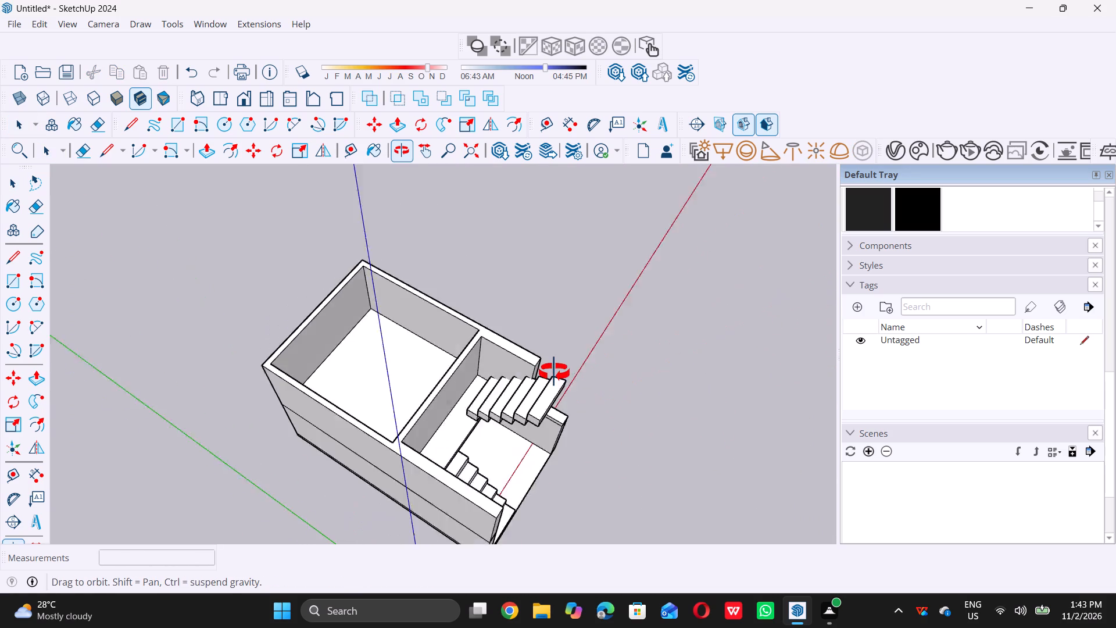
middle_click_drag(554, 372, 553, 376)
middle_click_drag(550, 380, 527, 402)
middle_click_drag(470, 416, 675, 496)
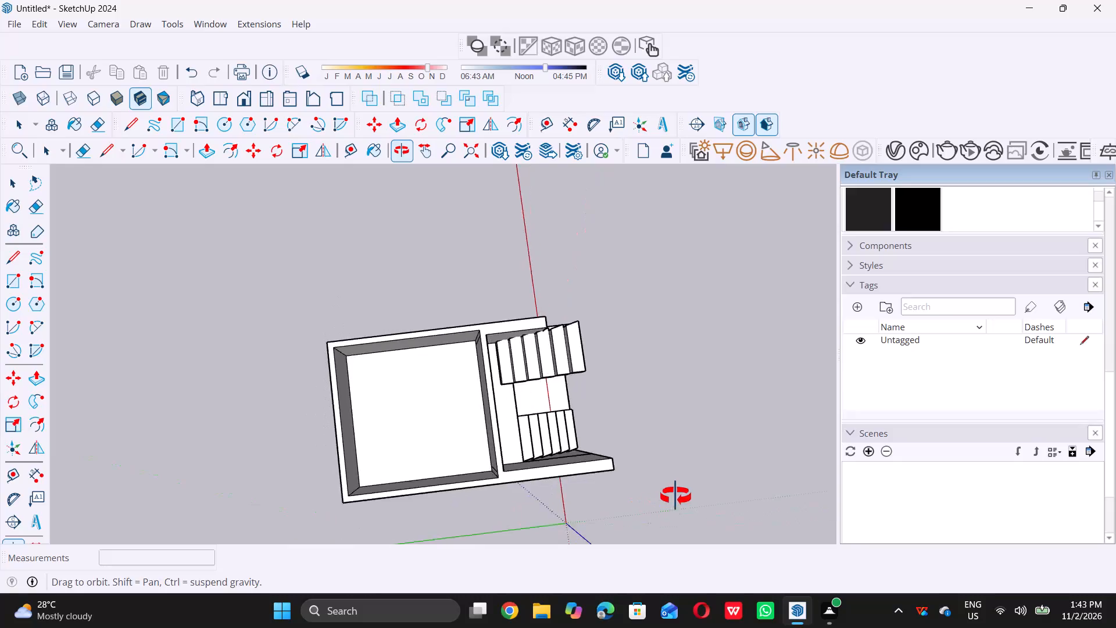
middle_click_drag(675, 496, 677, 495)
middle_click(678, 494)
middle_click_drag(677, 494, 670, 478)
scroll(459, 436, "down", 5)
scroll(434, 501, "down", 3)
middle_click_drag(416, 458, 402, 370)
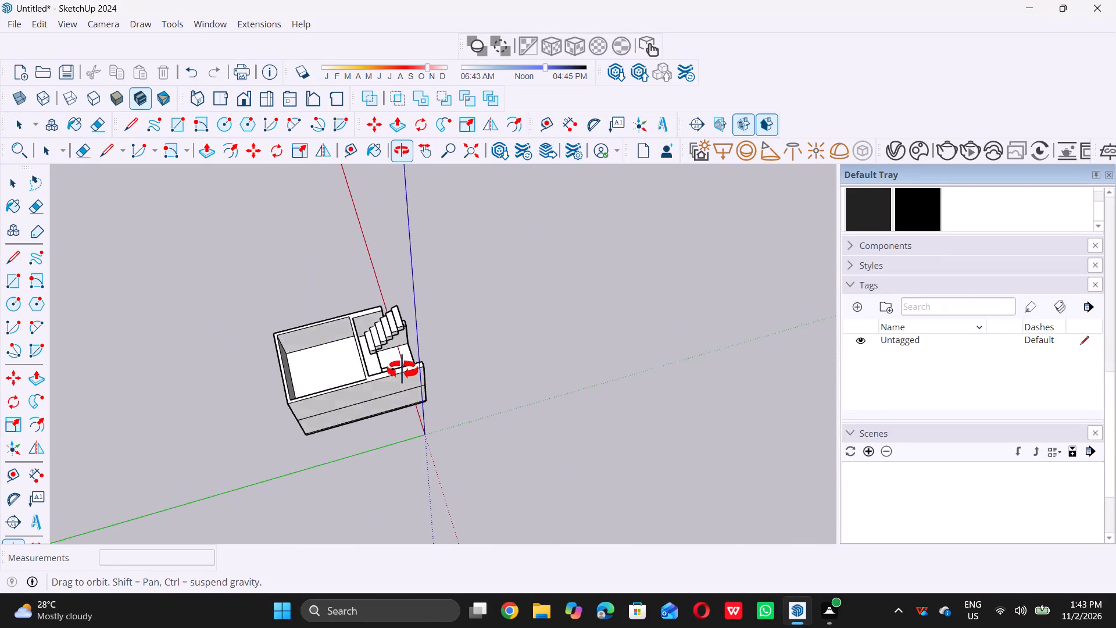
middle_click_drag(402, 370, 400, 368)
Move the second staircase about 1 1/2", taking the lowest step's bottom corner at the inner wall's base as the base point.
scroll(374, 337, "up", 17)
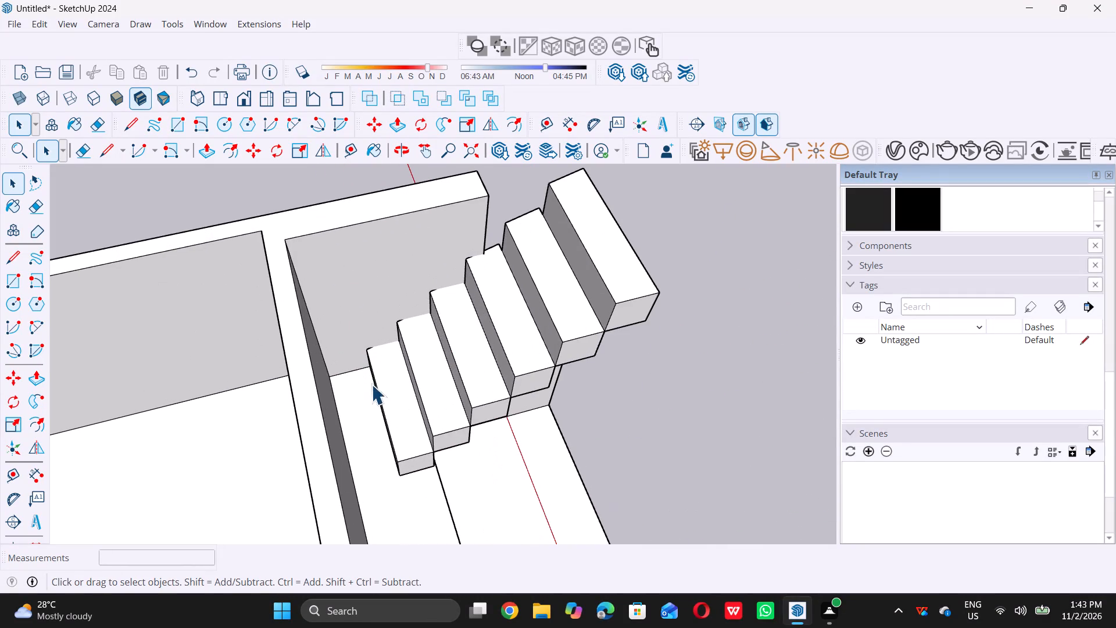
scroll(344, 373, "down", 6)
middle_click_drag(348, 440, 344, 393)
scroll(360, 386, "up", 5)
double_click(362, 386)
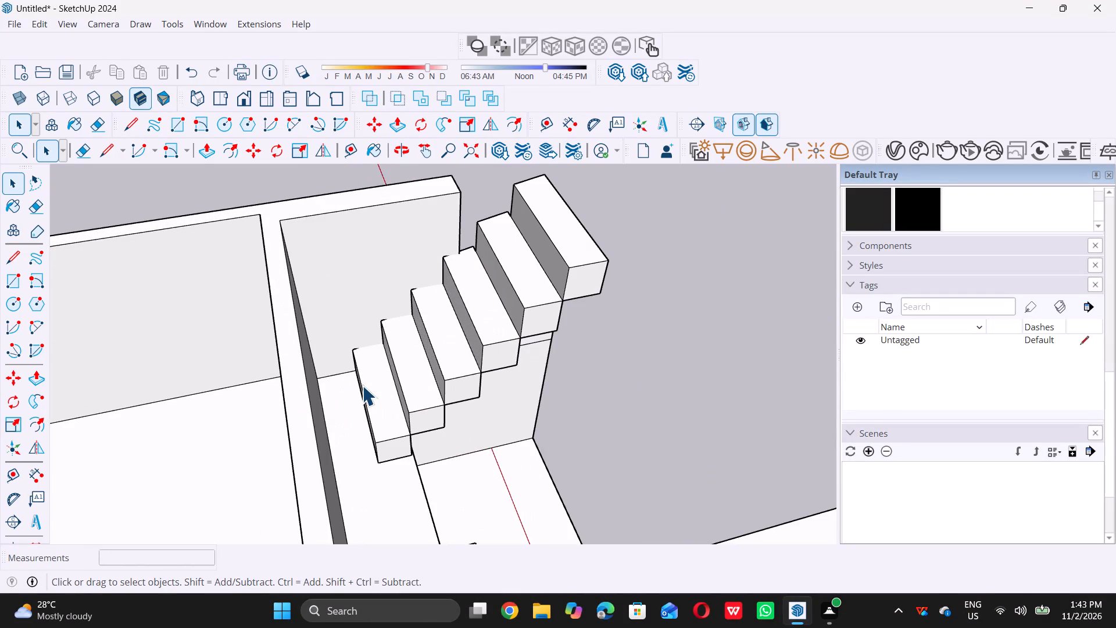
left_click(653, 397)
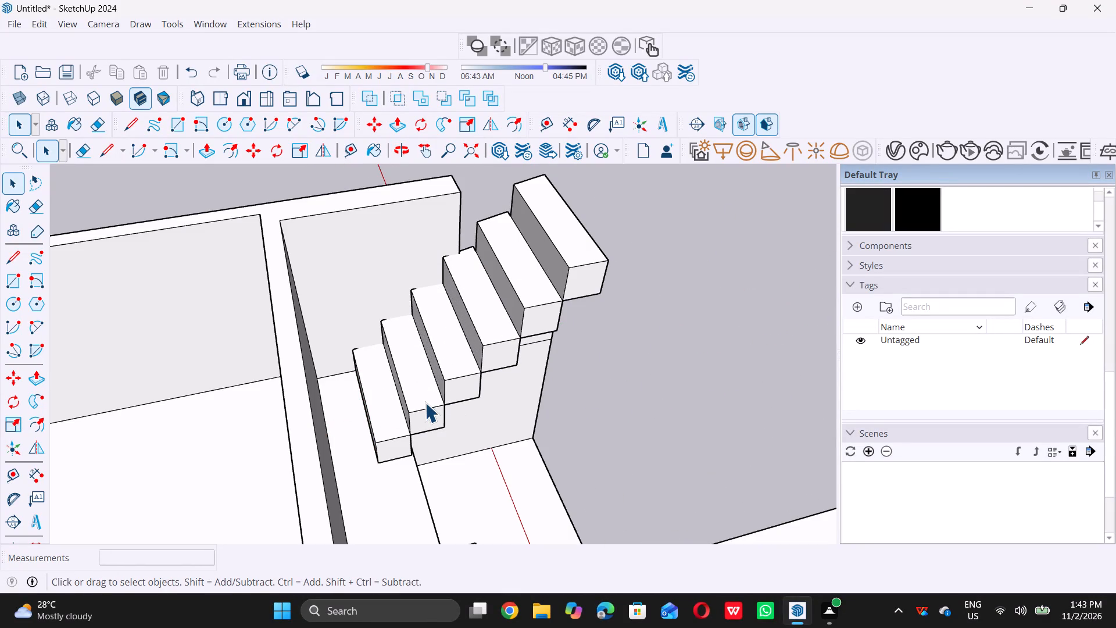
left_click(425, 402)
scroll(399, 422, "down", 4)
middle_click_drag(356, 422, 375, 412)
middle_click(377, 410)
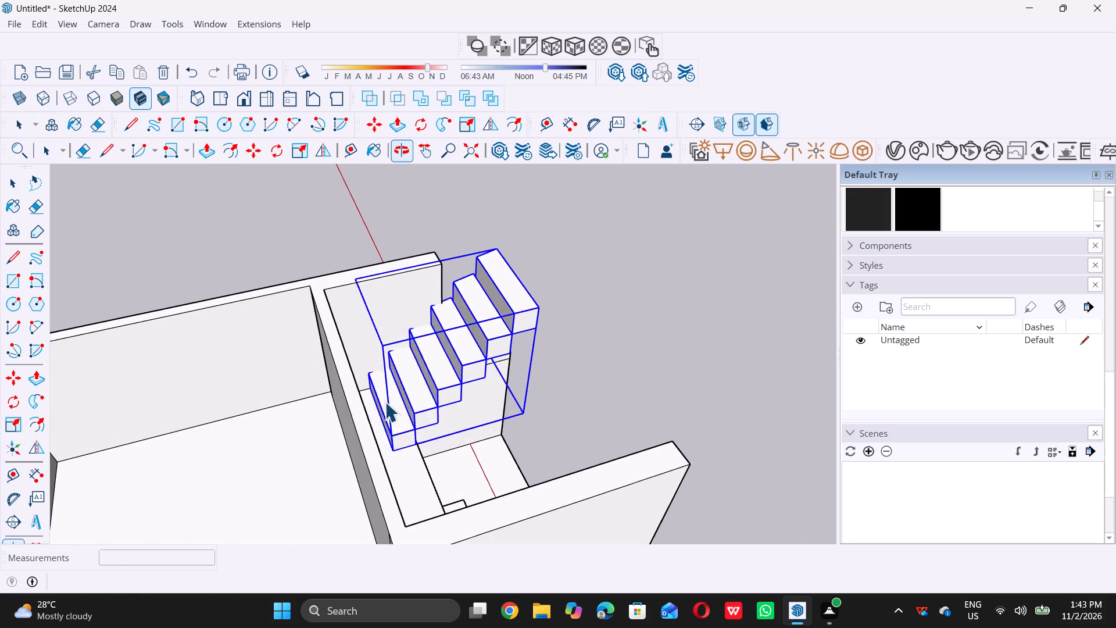
scroll(384, 390, "up", 11)
key("m")
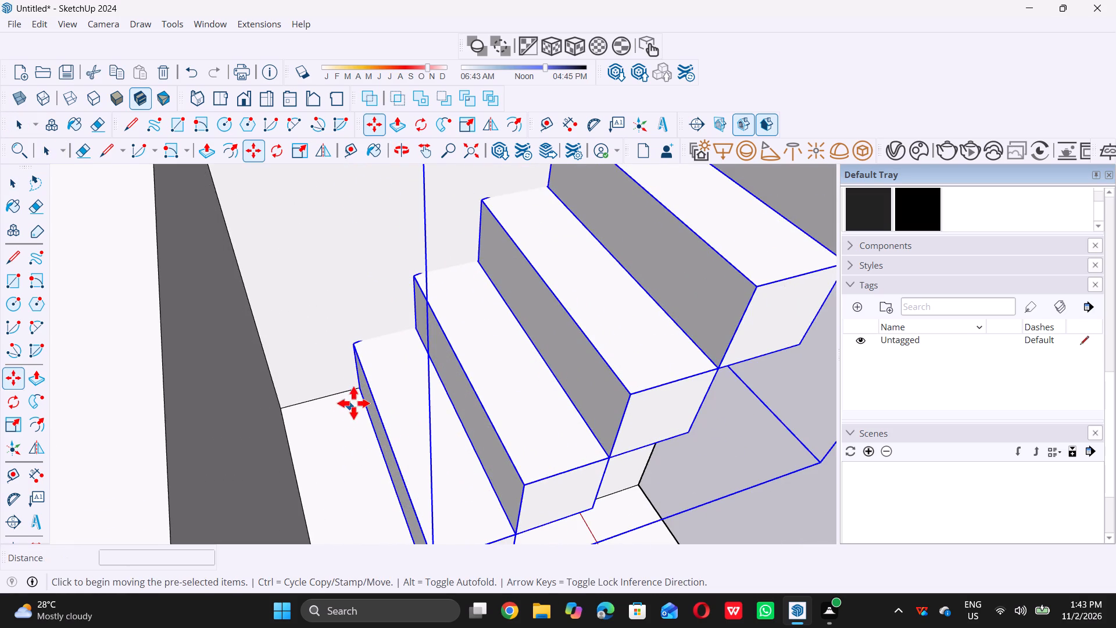
scroll(342, 391, "up", 4)
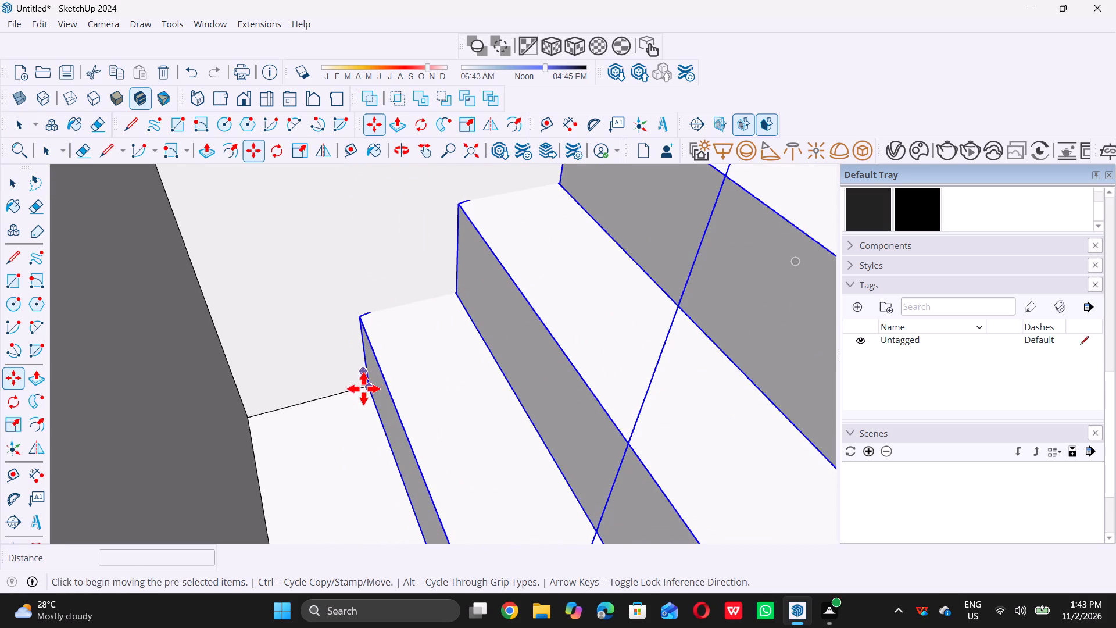
scroll(362, 388, "up", 6)
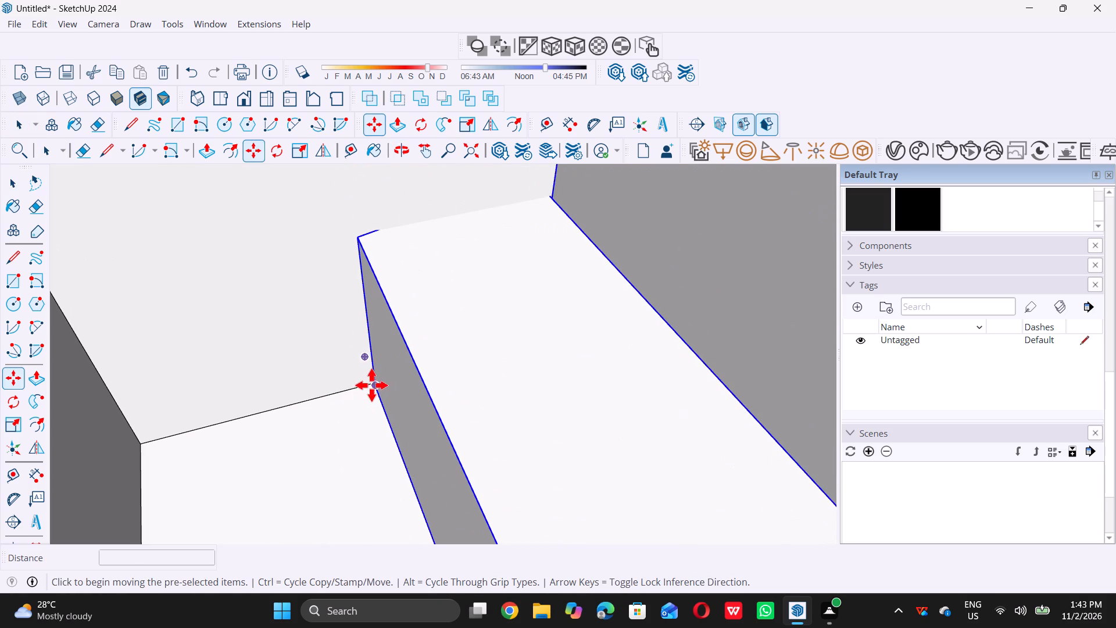
scroll(371, 386, "up", 6)
left_click(375, 382)
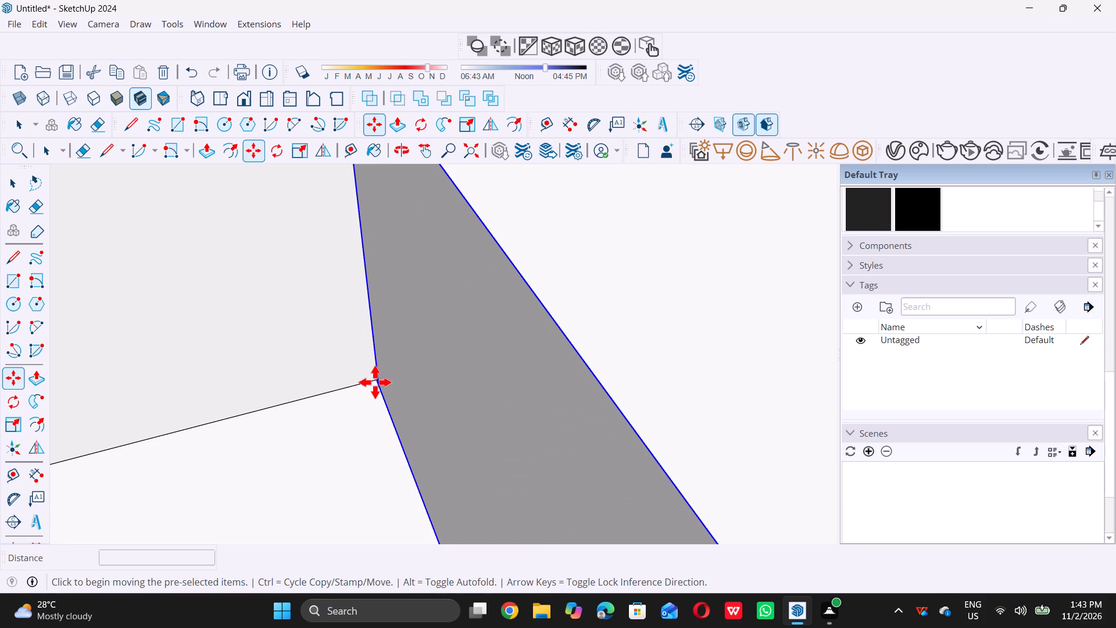
scroll(374, 398, "down", 10)
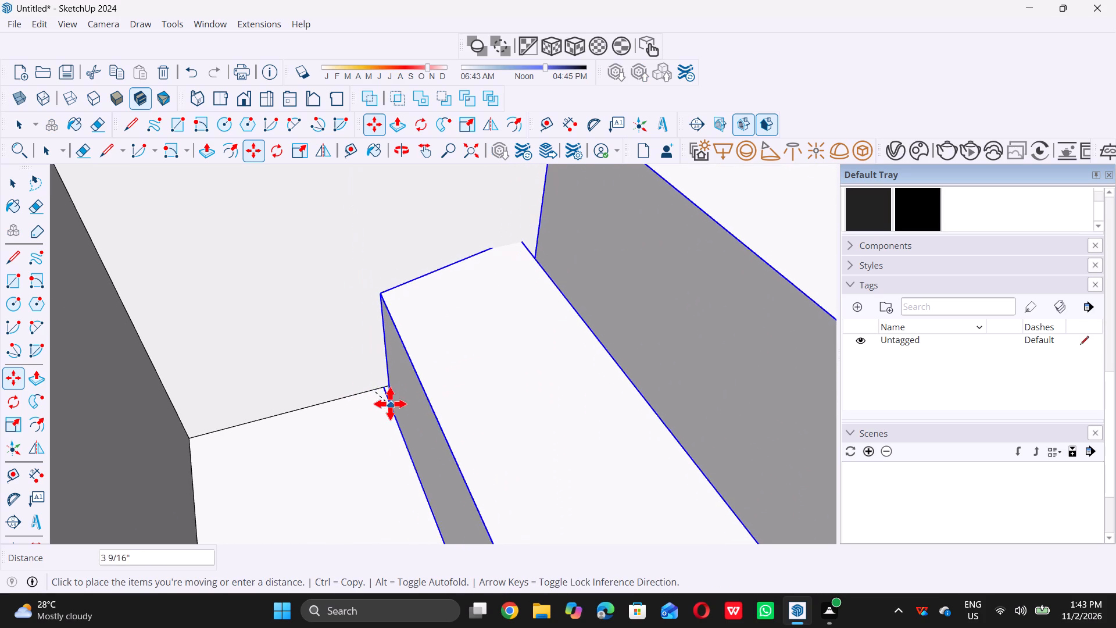
left_click(378, 400)
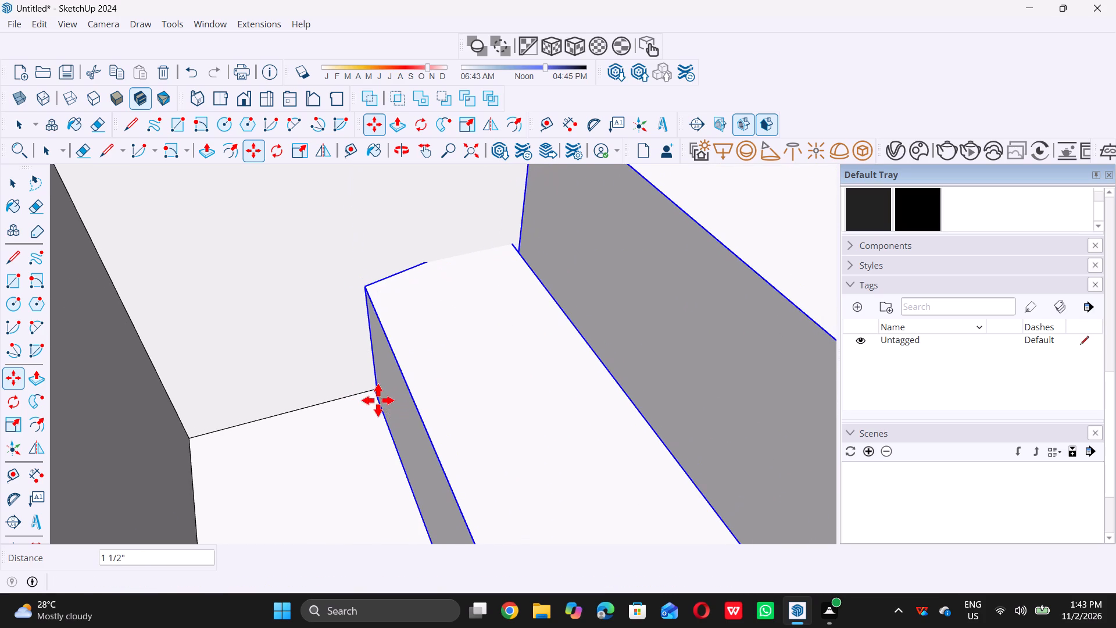
key("space")
scroll(377, 401, "down", 14)
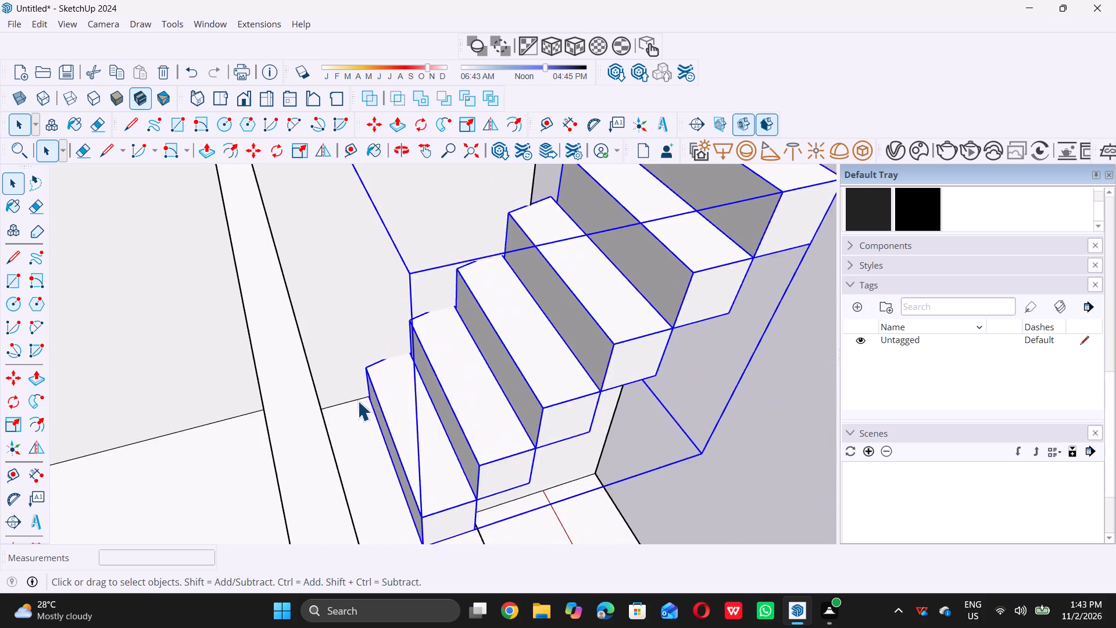
scroll(357, 401, "down", 8)
left_click(576, 347)
Push/Pull the end face of the shorter upper side wall beside the second staircase until flush with the lower wall's front end.
middle_click_drag(561, 351, 521, 340)
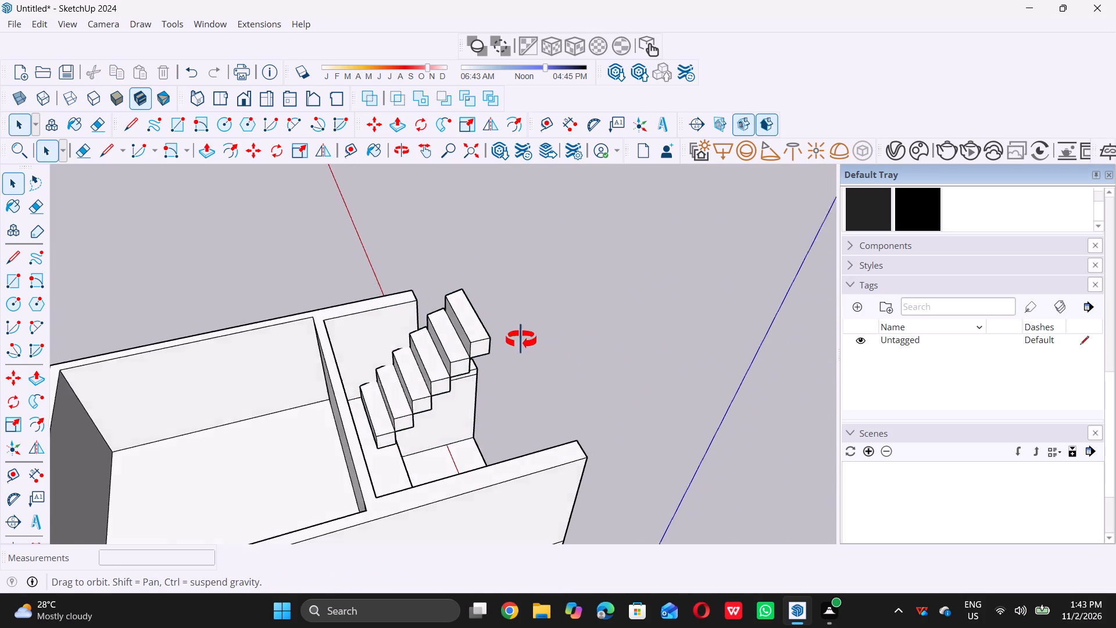
middle_click_drag(521, 340, 119, 251)
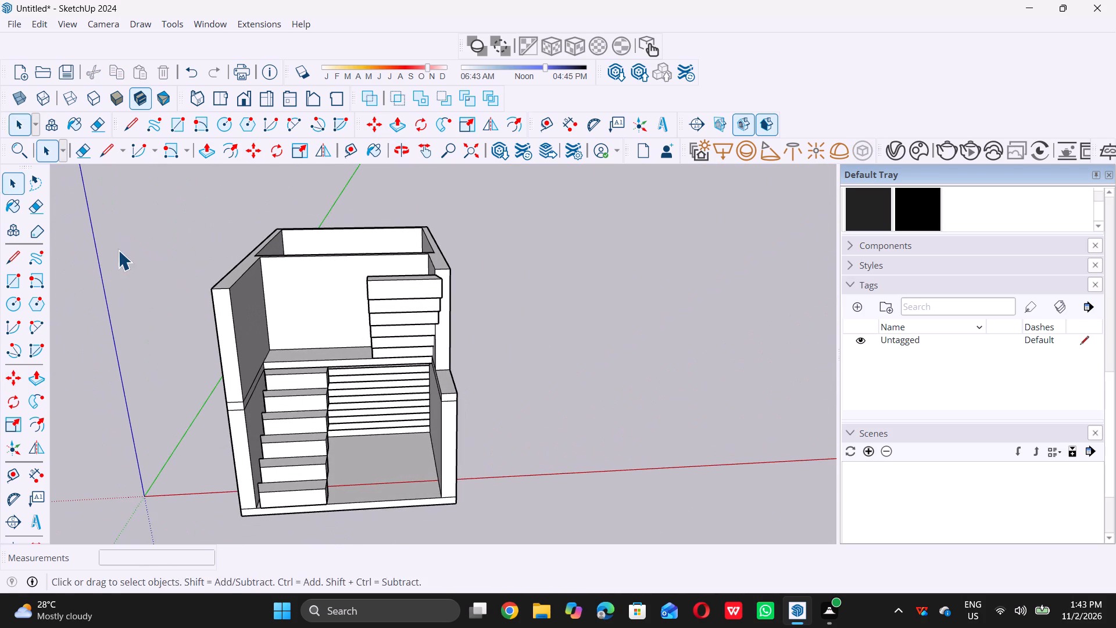
middle_click(118, 250)
scroll(118, 258, "down", 4)
middle_click_drag(223, 337, 223, 302)
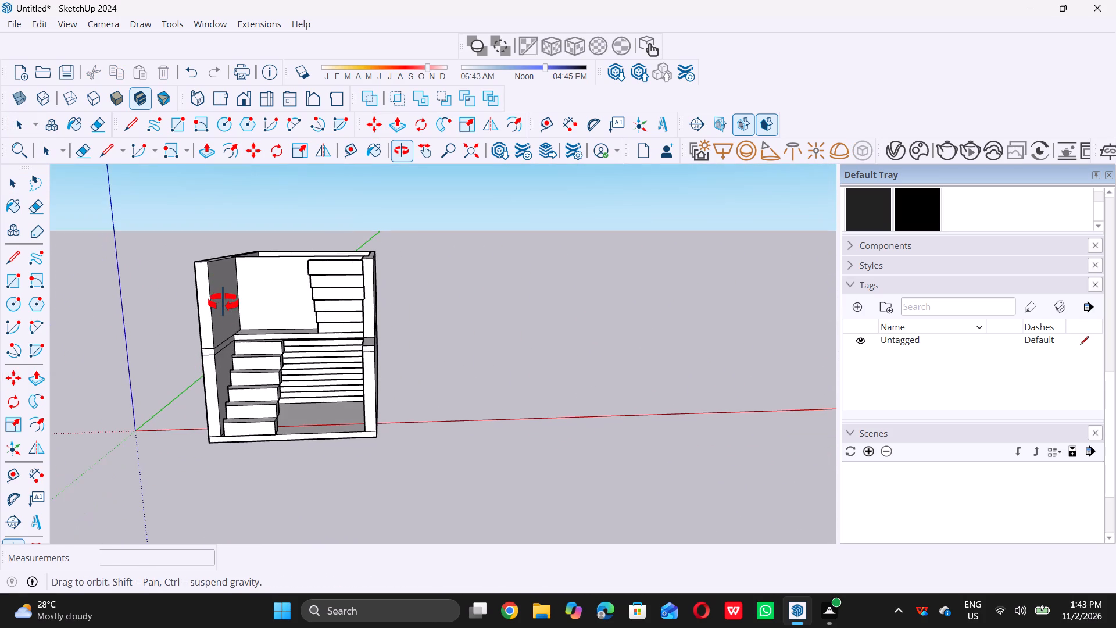
middle_click_drag(223, 302, 121, 324)
scroll(348, 328, "up", 8)
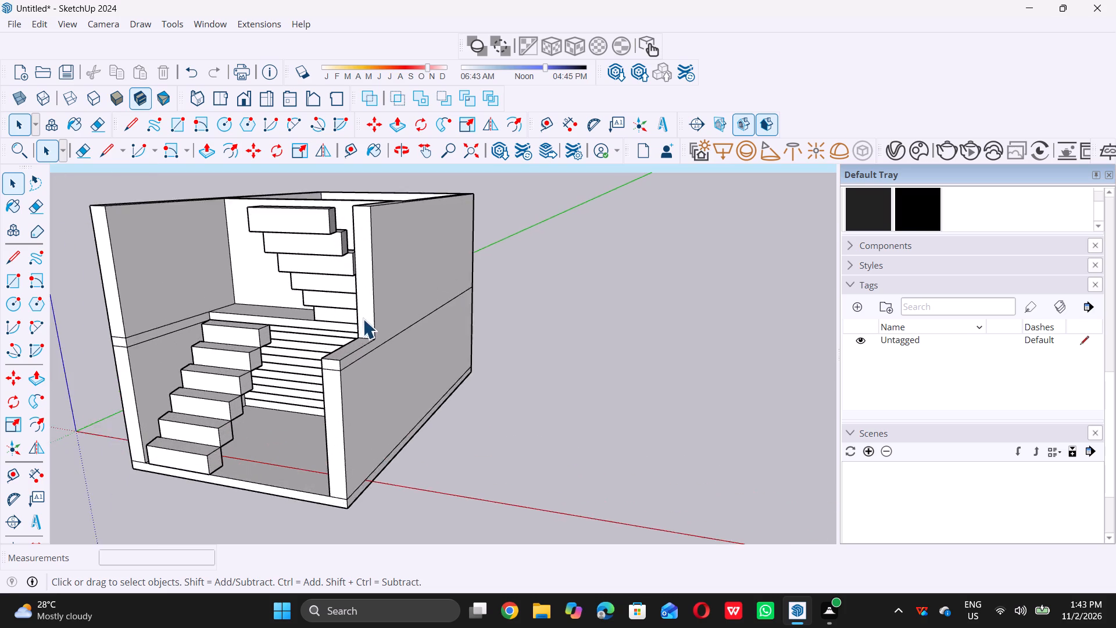
scroll(363, 319, "up", 5)
double_click(363, 318)
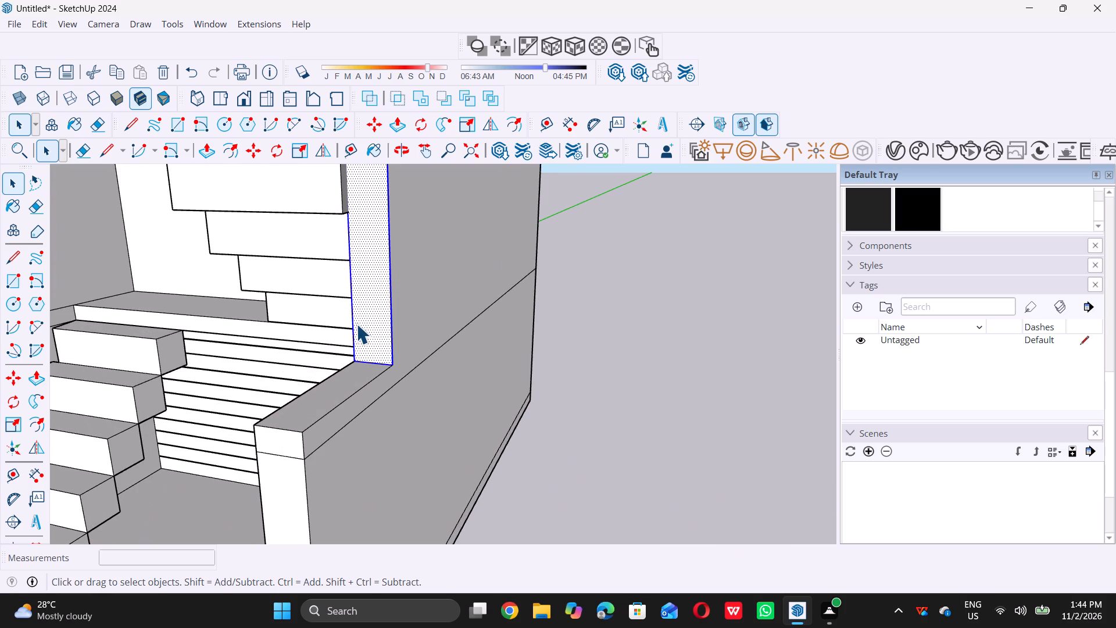
key("p")
left_click(356, 324)
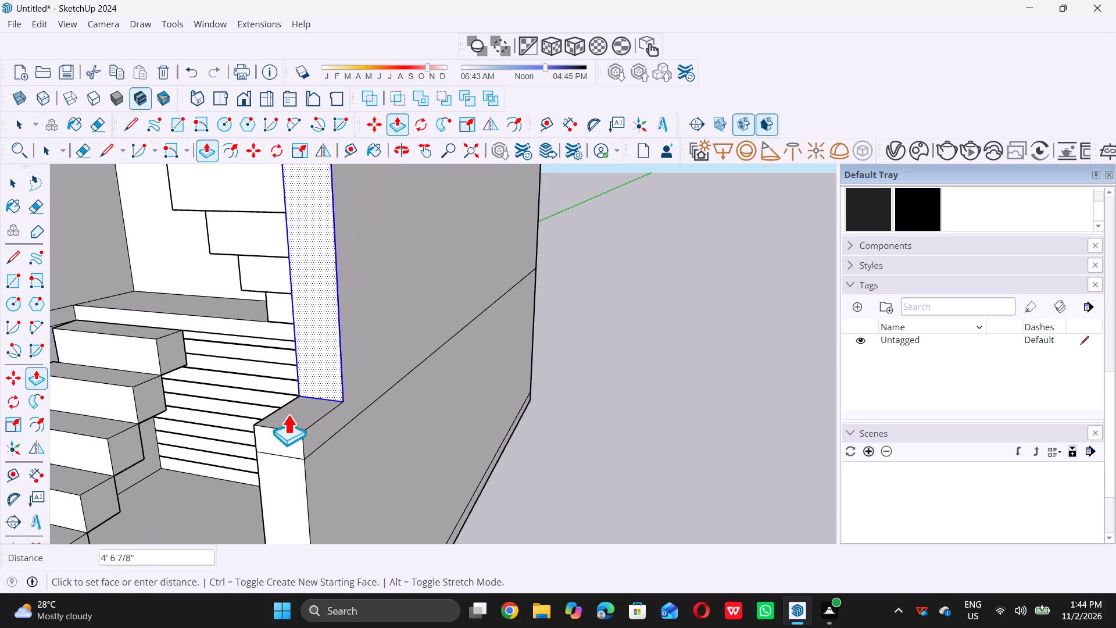
left_click(295, 433)
key("space")
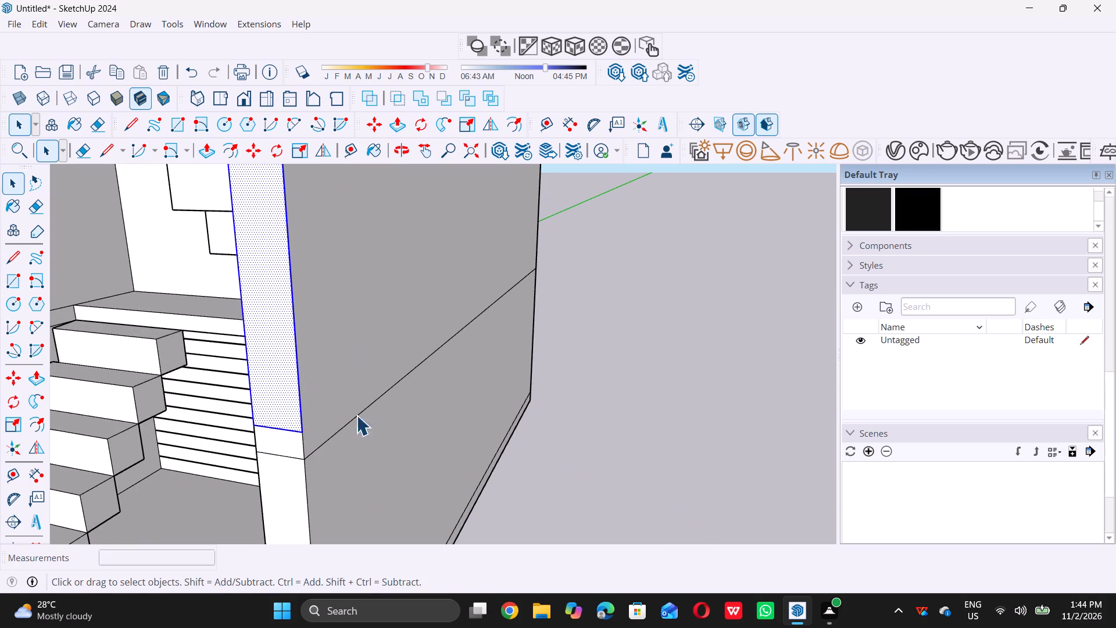
left_click(629, 348)
Copy the upper cross wall's stair-side top edge 10' down to its base and divide the distance into 12 equal spacings.
scroll(618, 348, "down", 10)
scroll(474, 369, "down", 1)
middle_click_drag(424, 367, 521, 350)
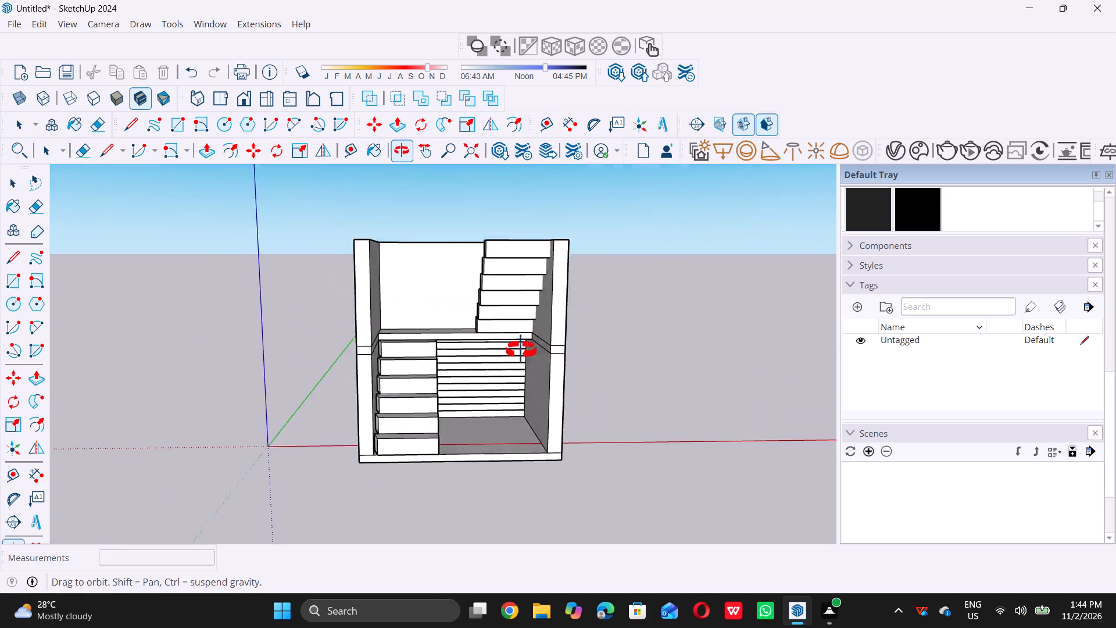
middle_click_drag(521, 350, 477, 504)
scroll(495, 298, "up", 5)
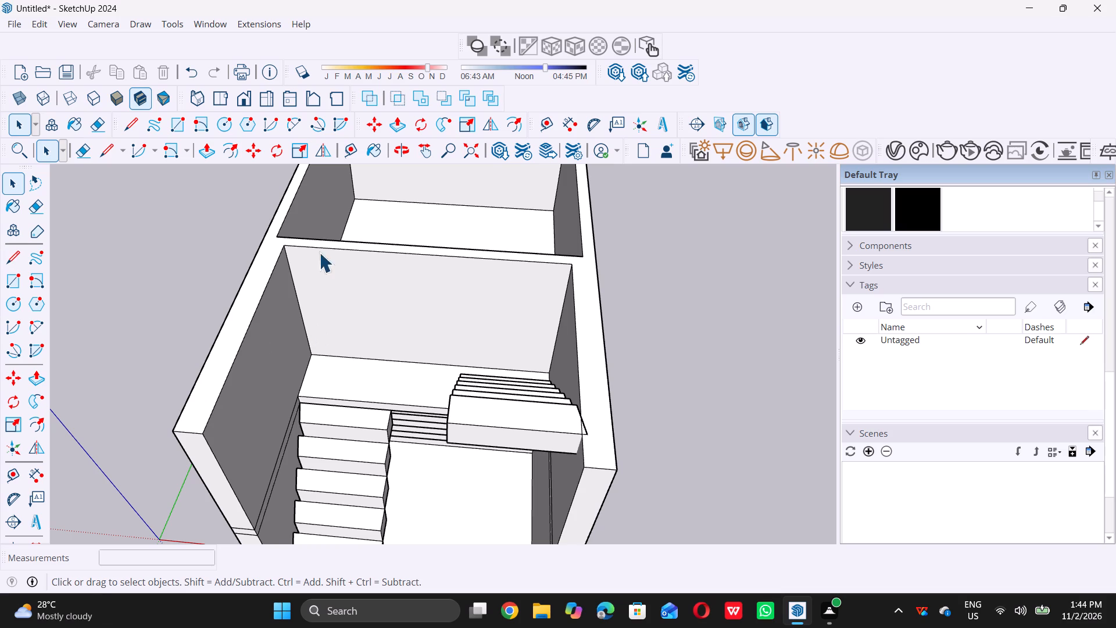
scroll(385, 312, "down", 6)
middle_click_drag(400, 279, 395, 241)
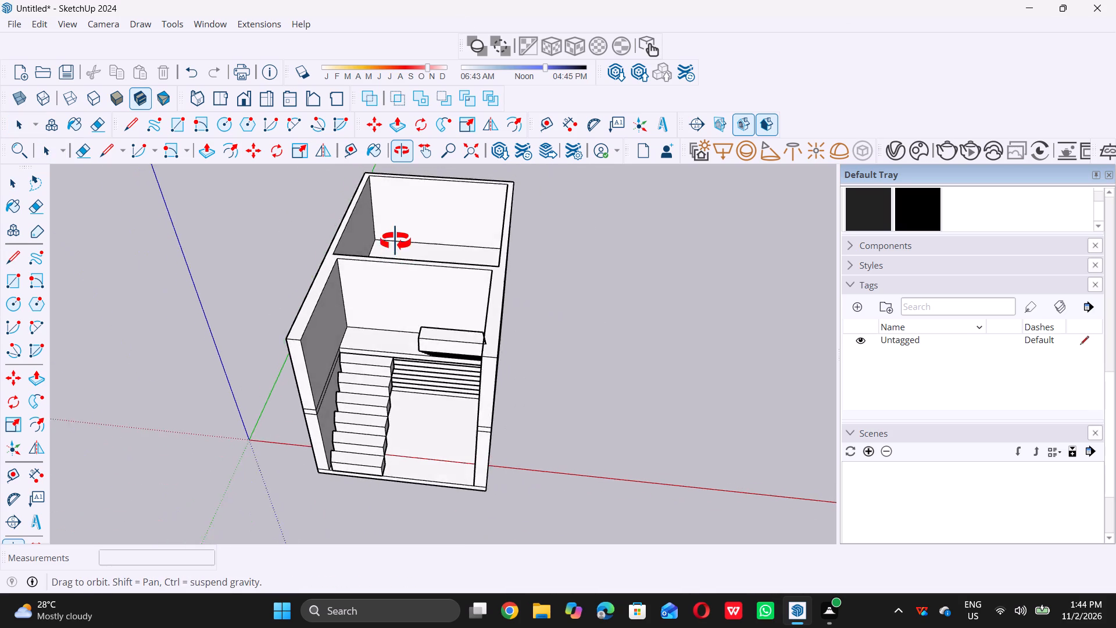
middle_click_drag(395, 241, 404, 230)
scroll(375, 259, "up", 10)
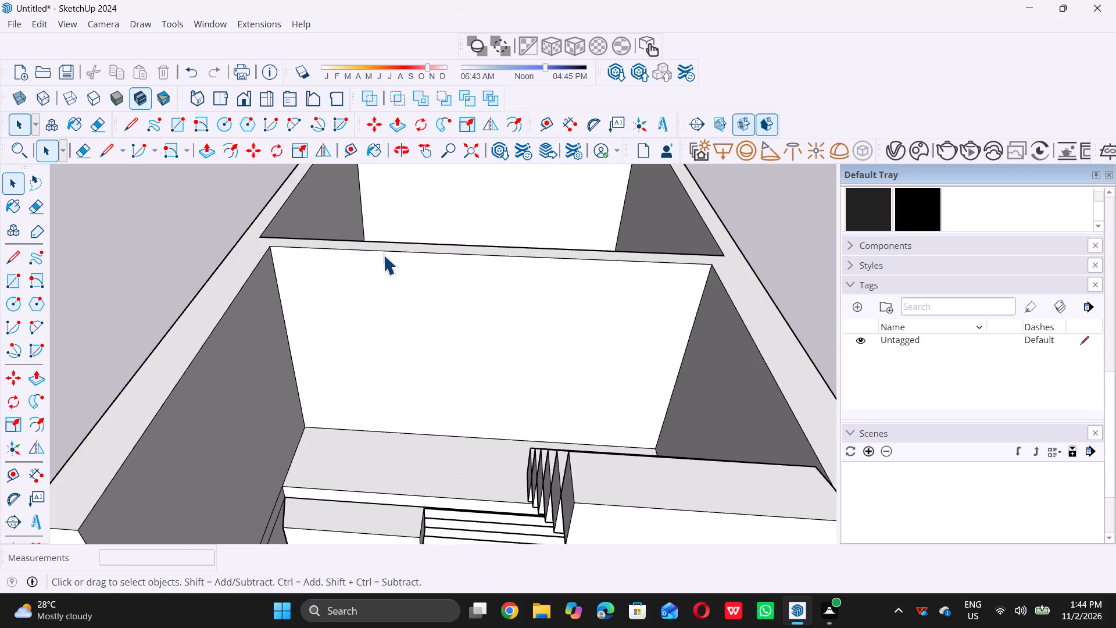
left_click(388, 252)
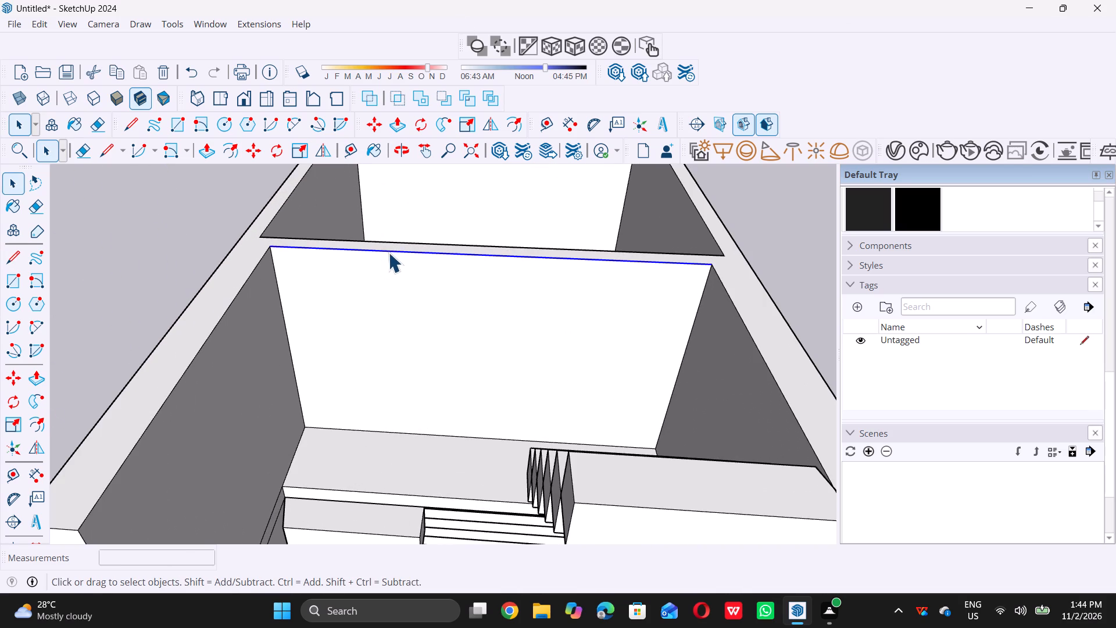
key("m")
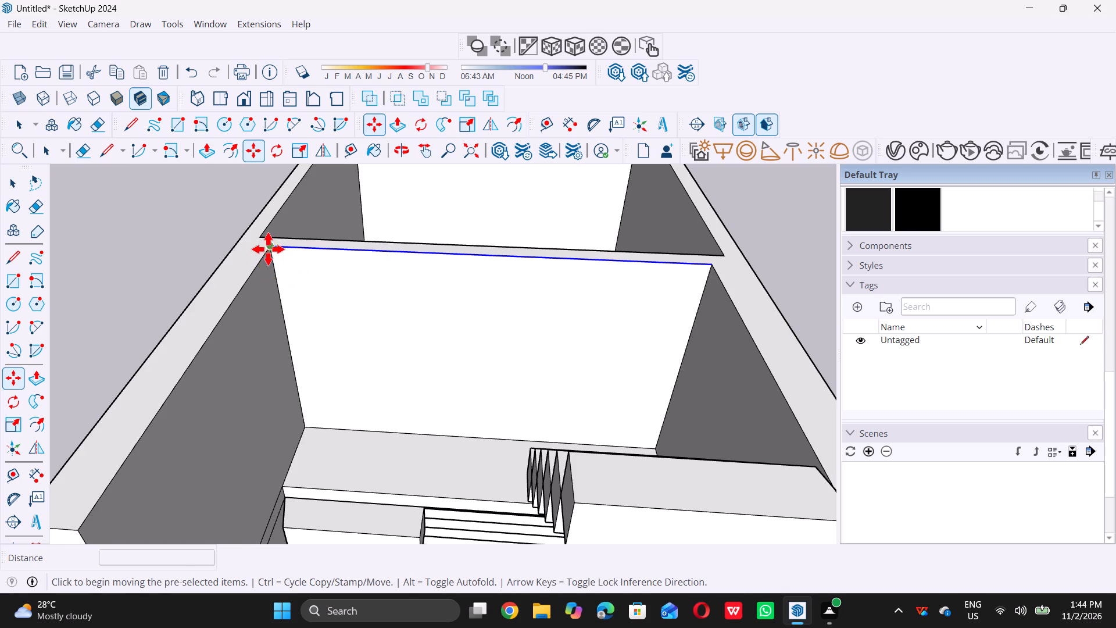
left_click(269, 246)
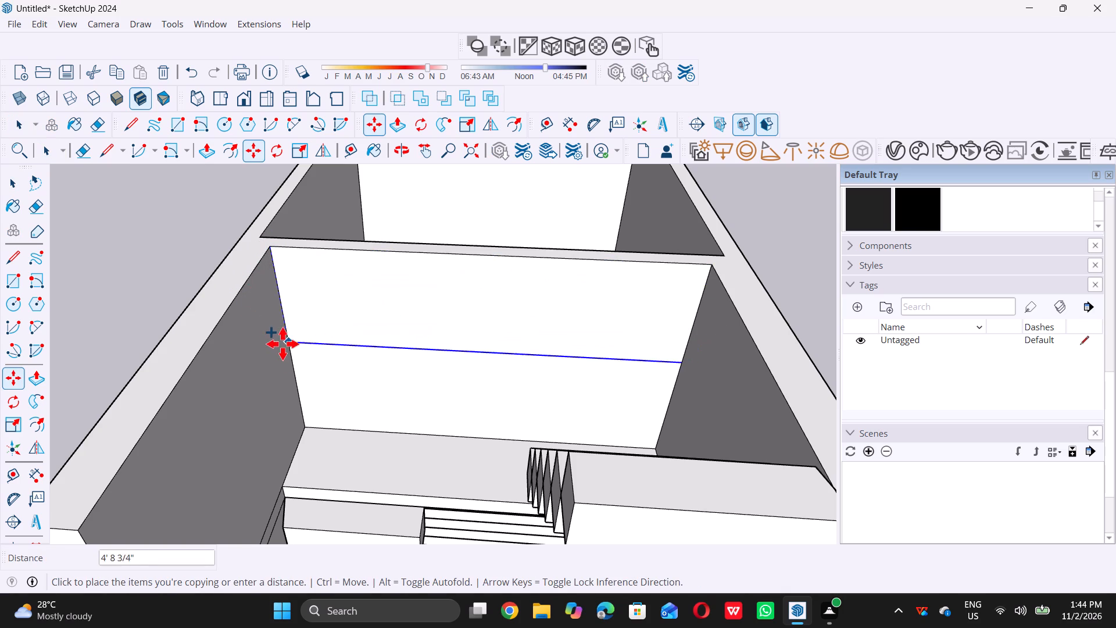
left_click(306, 431)
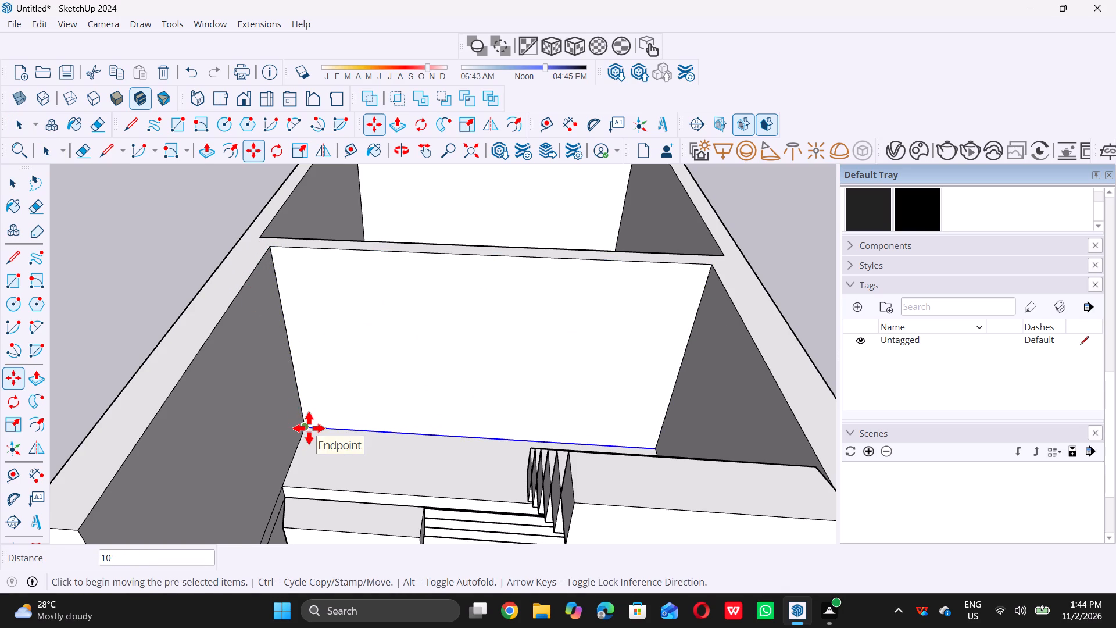
key("slash")
type("12")
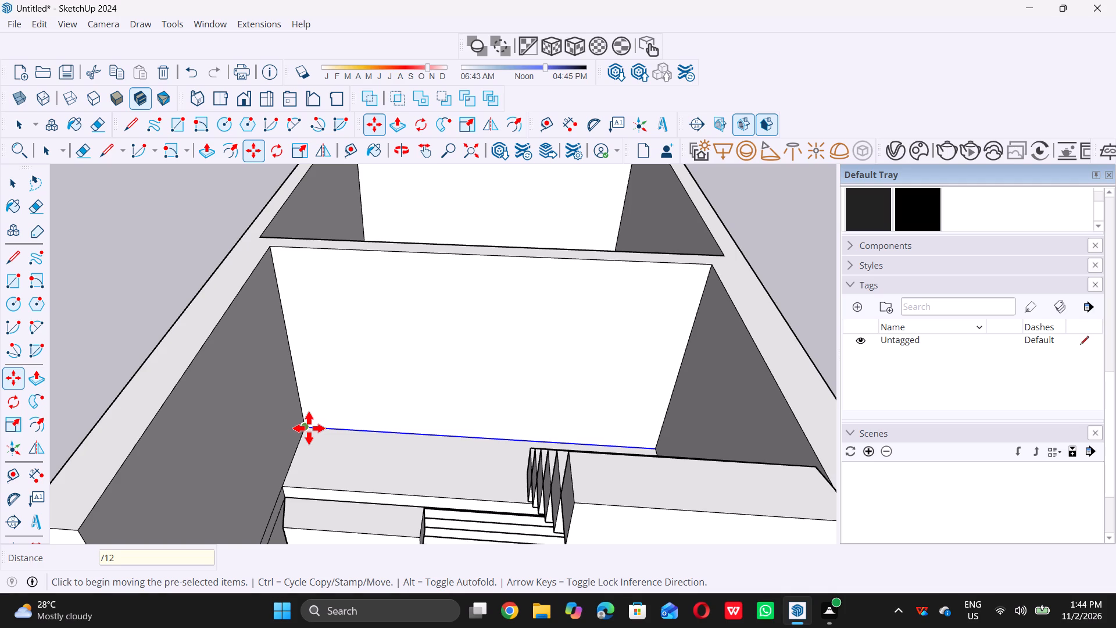
key("Return")
key("space")
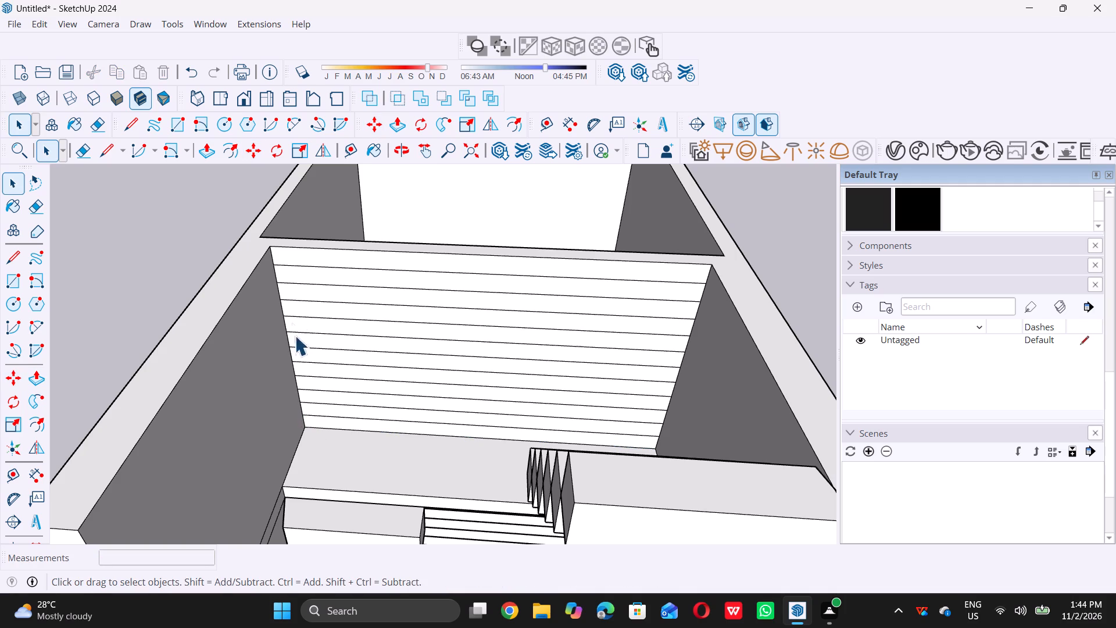
Examine the upper cross wall's horizontal divisions and both staircases from the building's open front and side.
scroll(431, 272, "down", 11)
middle_click_drag(409, 331, 436, 254)
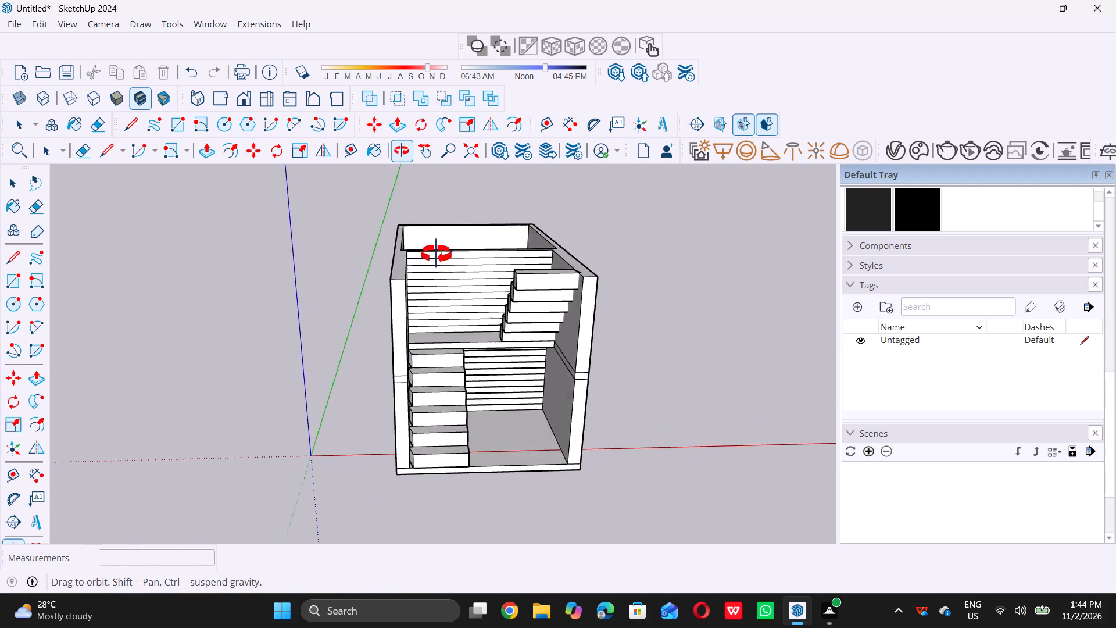
middle_click_drag(436, 254, 430, 248)
scroll(428, 248, "up", 1)
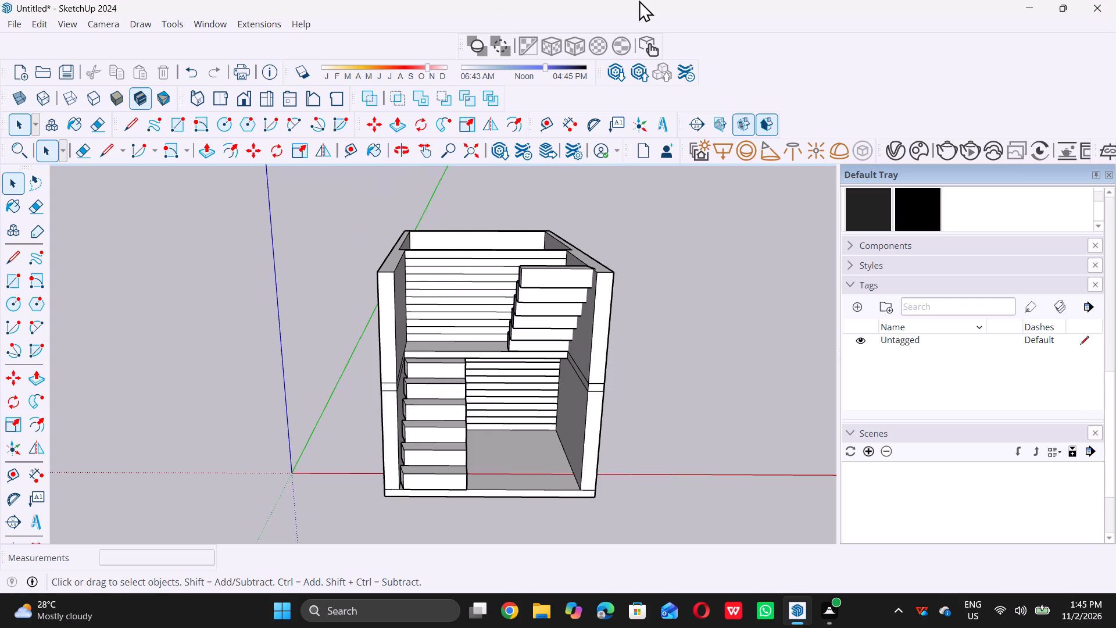
scroll(552, 170, "down", 5)
middle_click_drag(471, 230, 373, 251)
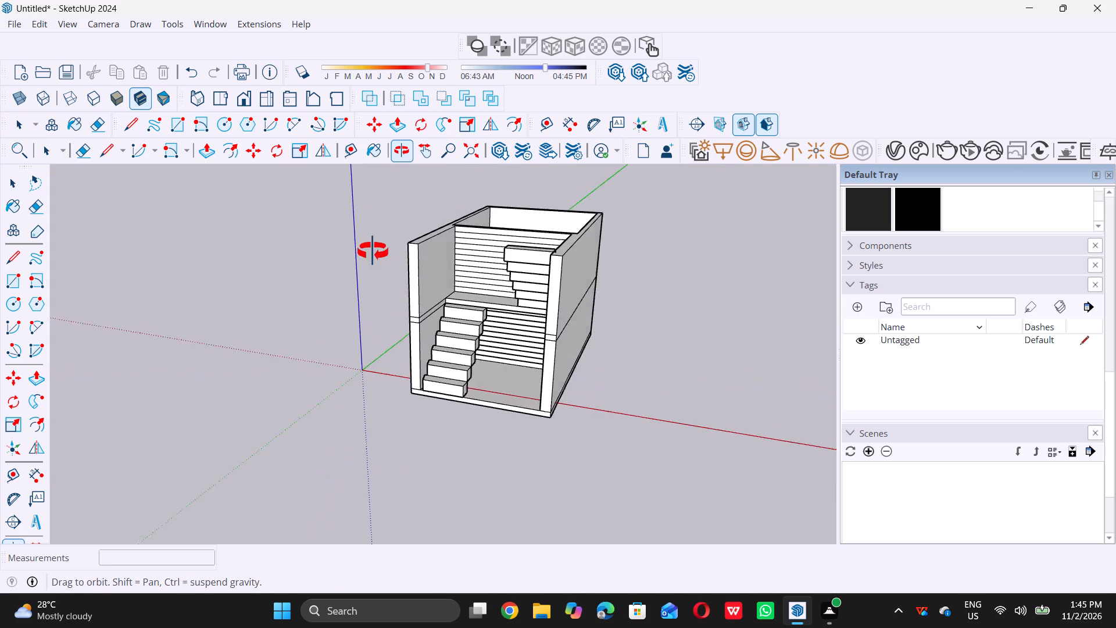
middle_click_drag(373, 251, 345, 240)
middle_click(345, 240)
middle_click(344, 240)
scroll(410, 276, "down", 7)
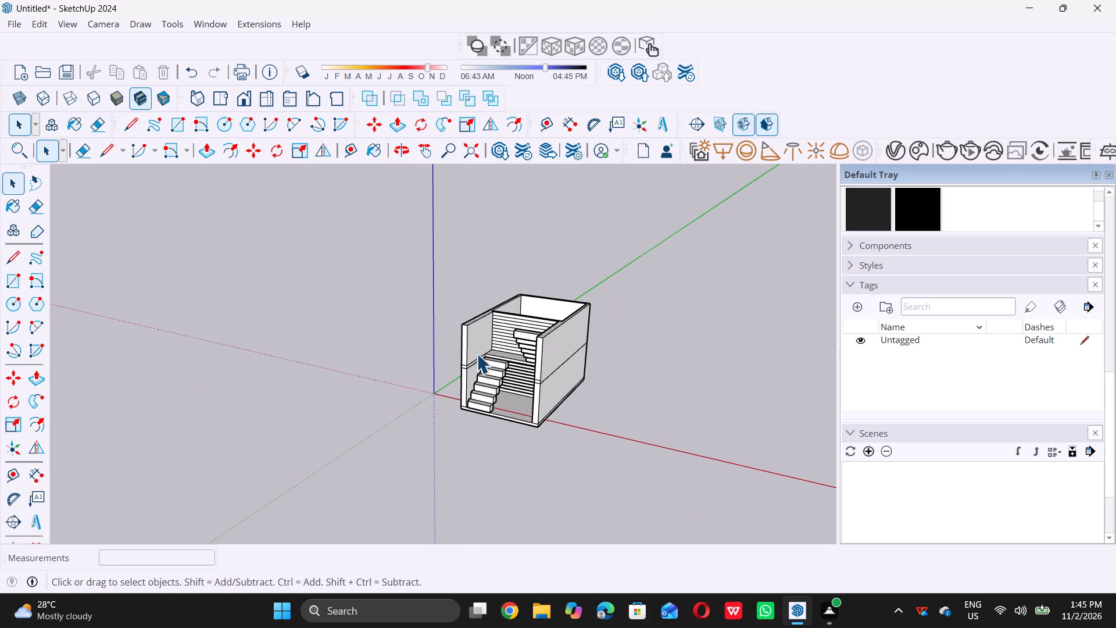
Place a horizontal guide 0.5" below the topmost division line on the upper cross wall's stair-side face.
middle_click_drag(477, 354, 463, 321)
scroll(524, 309, "up", 8)
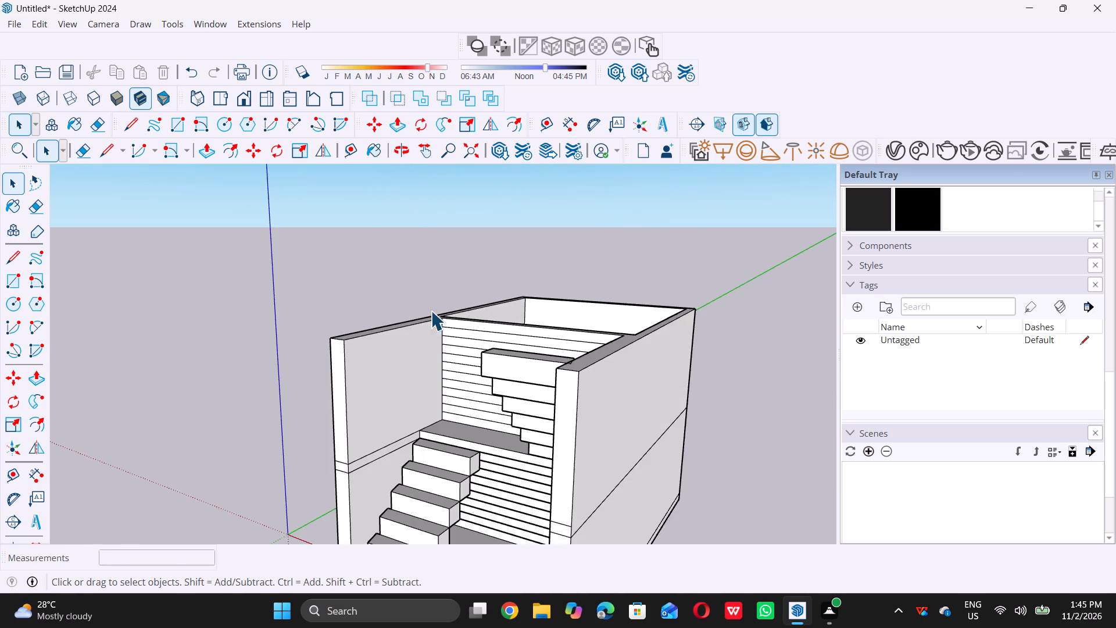
scroll(416, 301, "down", 6)
middle_click_drag(409, 317, 443, 355)
scroll(431, 313, "up", 7)
scroll(482, 339, "up", 5)
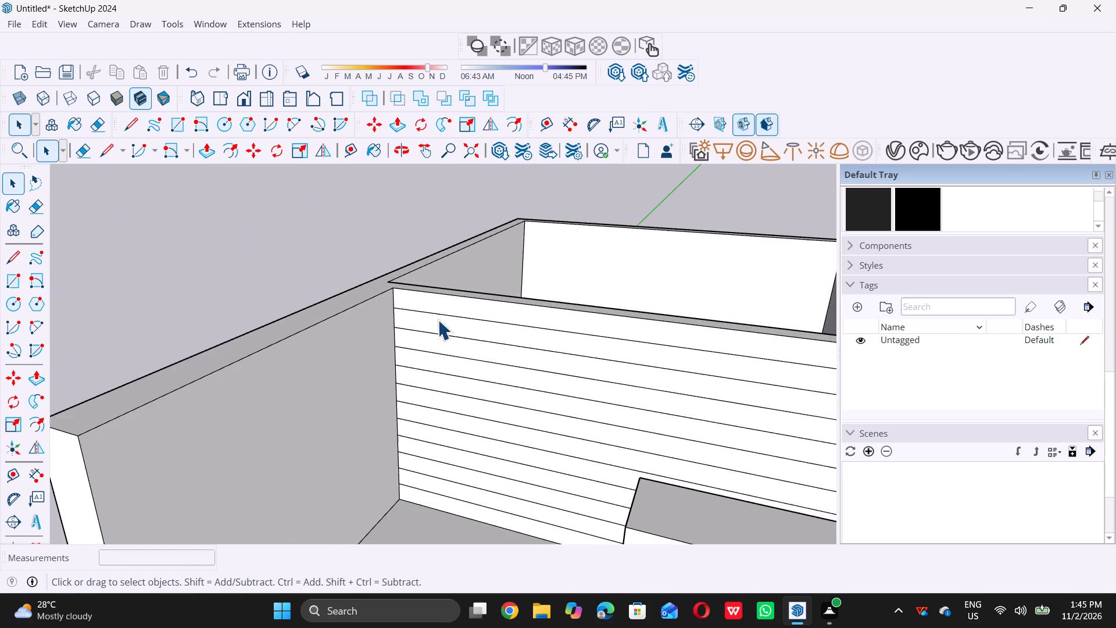
scroll(403, 311, "up", 5)
key("t")
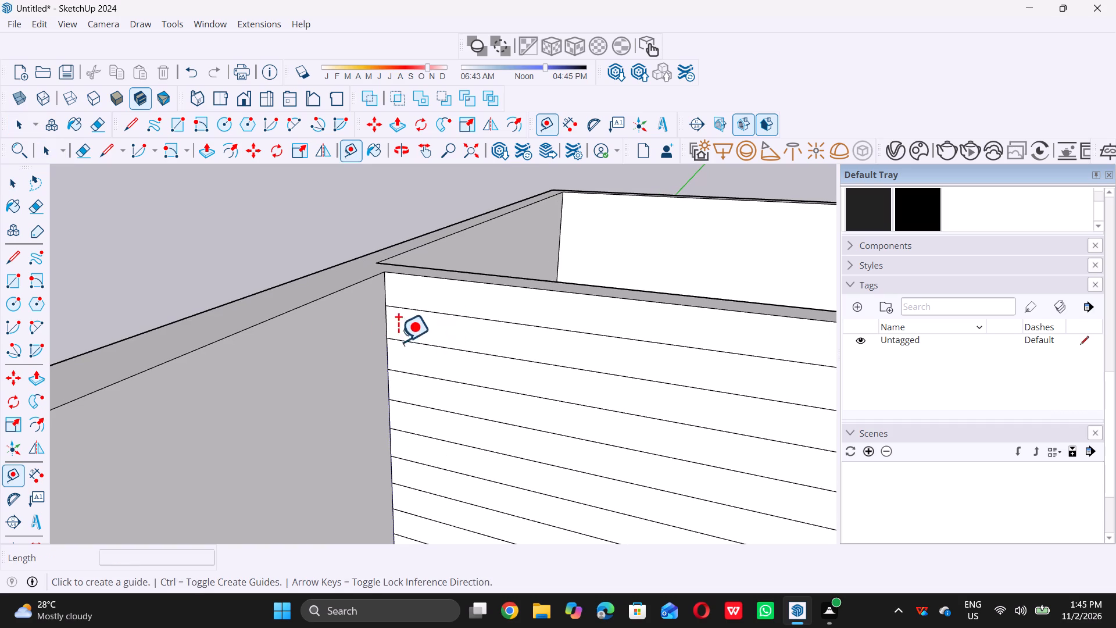
left_click(471, 319)
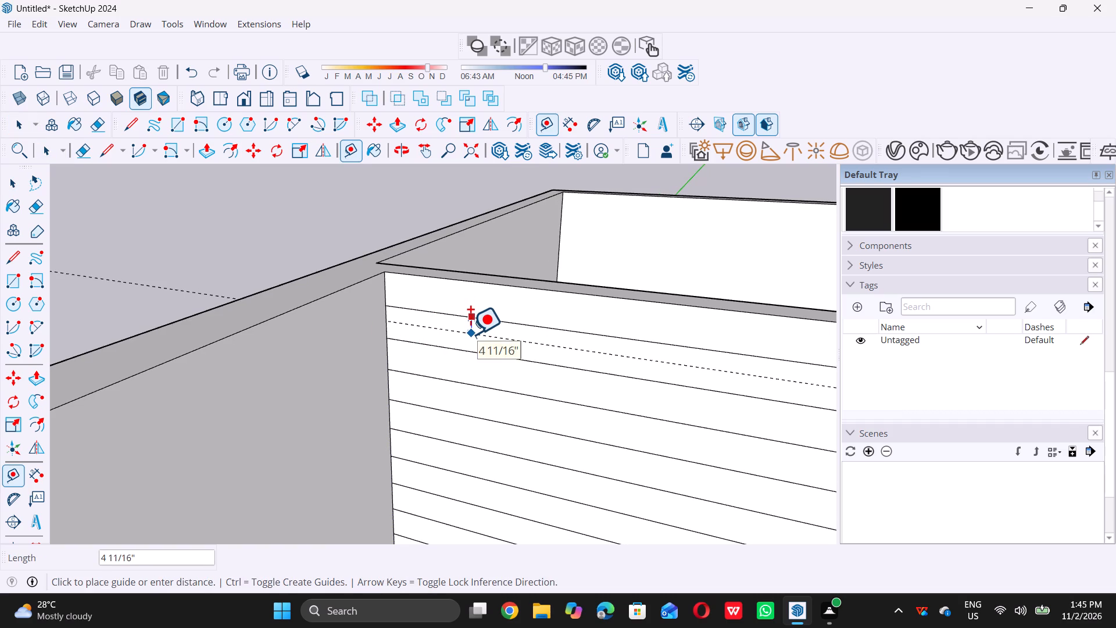
type("0.5")
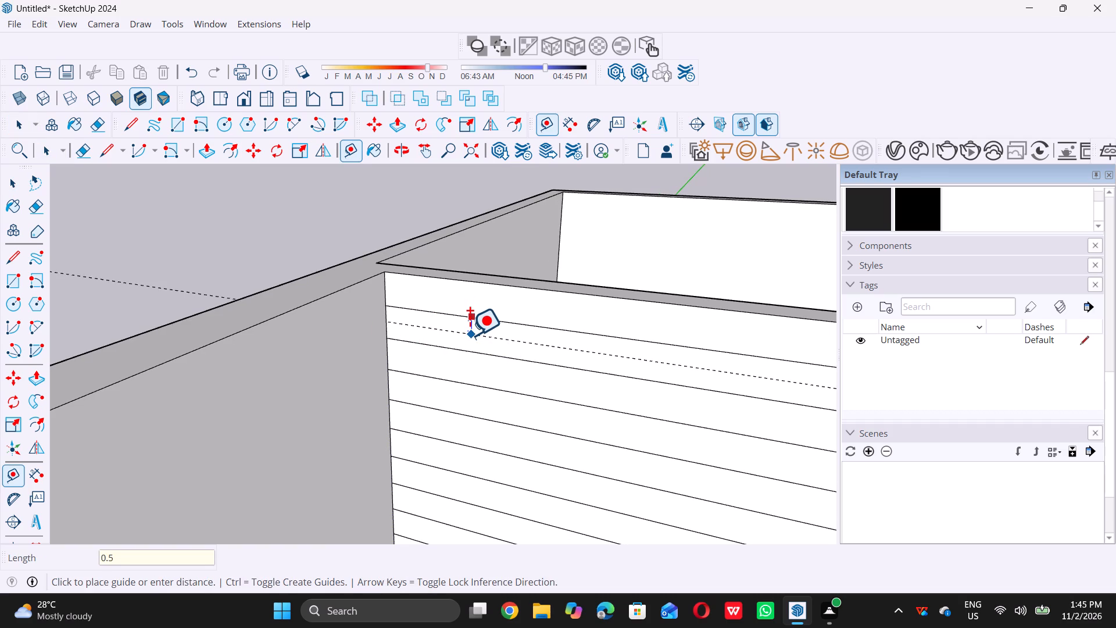
key("shift+quotedbl")
key("Return")
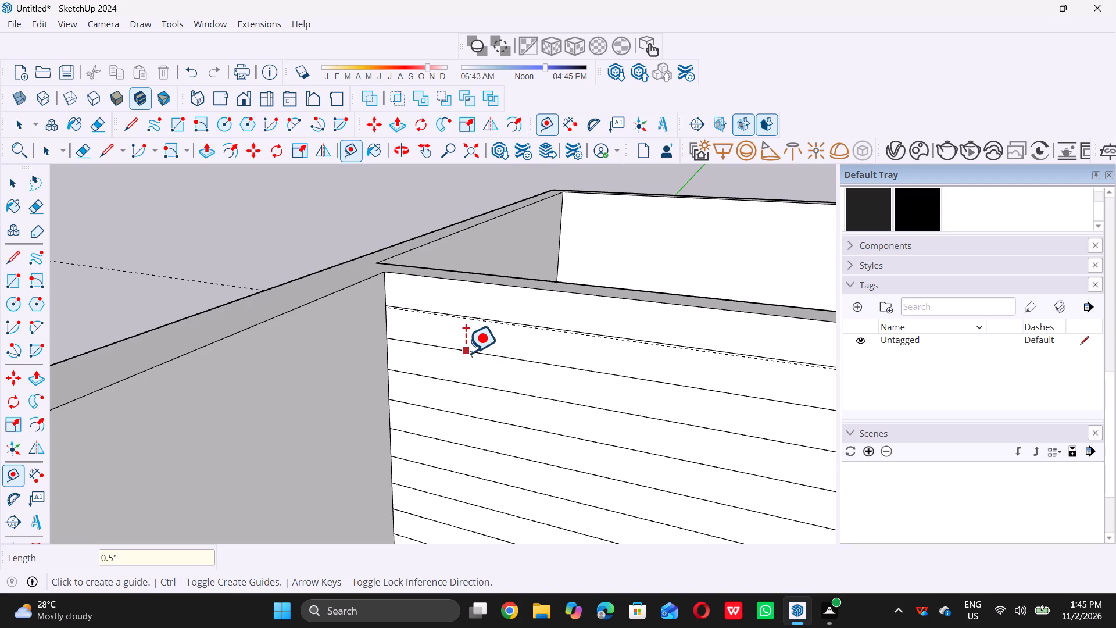
Place guides 0.5" below the second and third division lines of the upper cross wall.
left_click(466, 352)
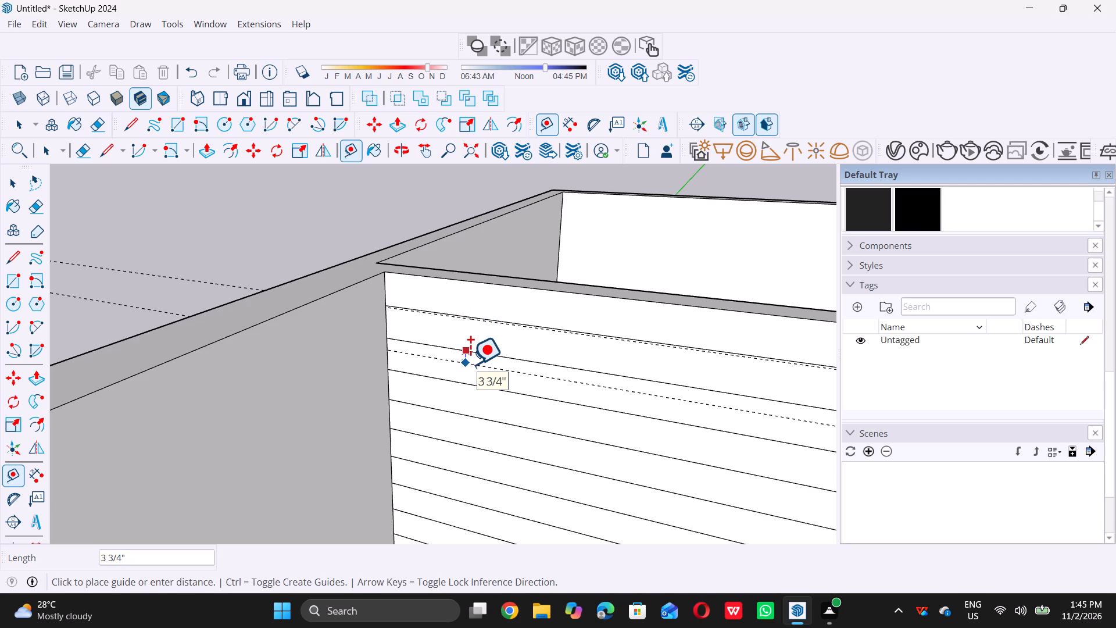
type("0.5")
key("shift+quotedbl")
key("Return")
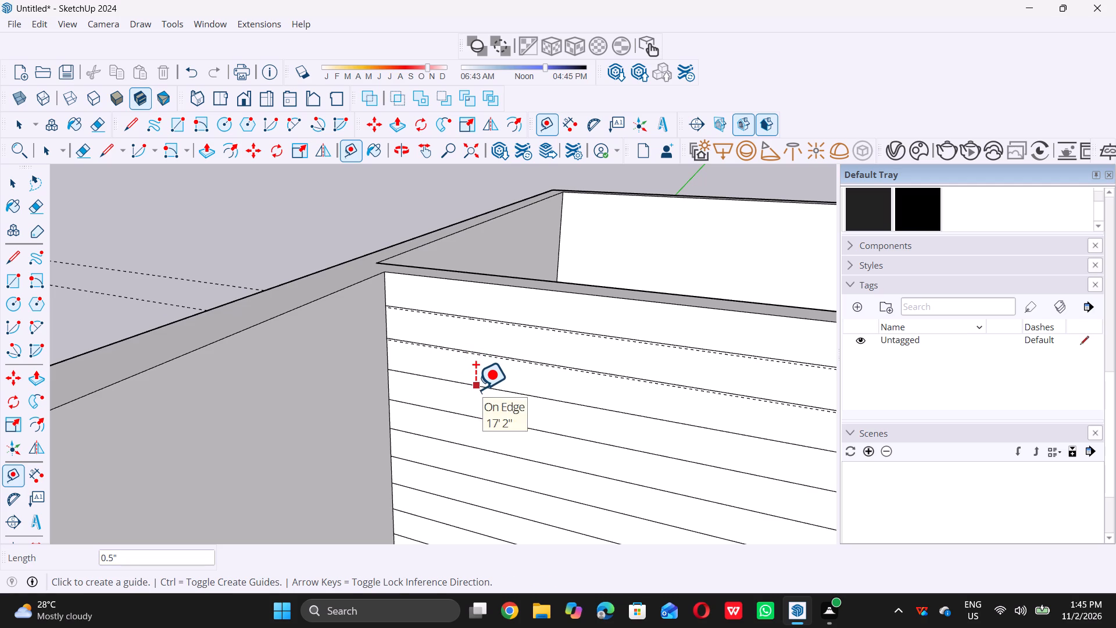
left_click(475, 389)
type("0.5")
key("shift+quotedbl")
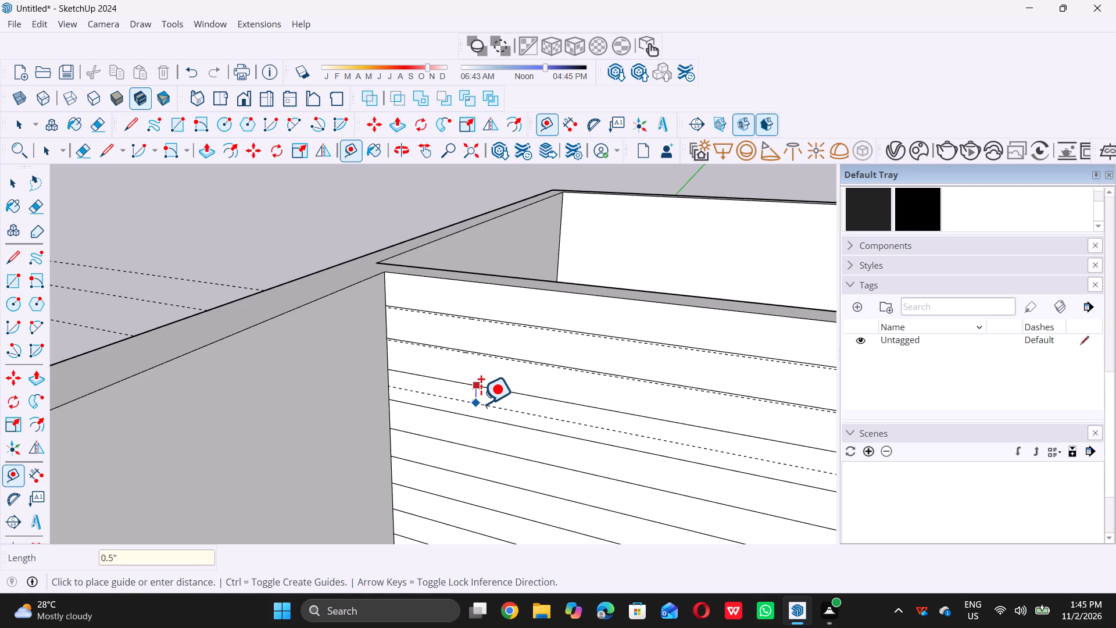
key("Return")
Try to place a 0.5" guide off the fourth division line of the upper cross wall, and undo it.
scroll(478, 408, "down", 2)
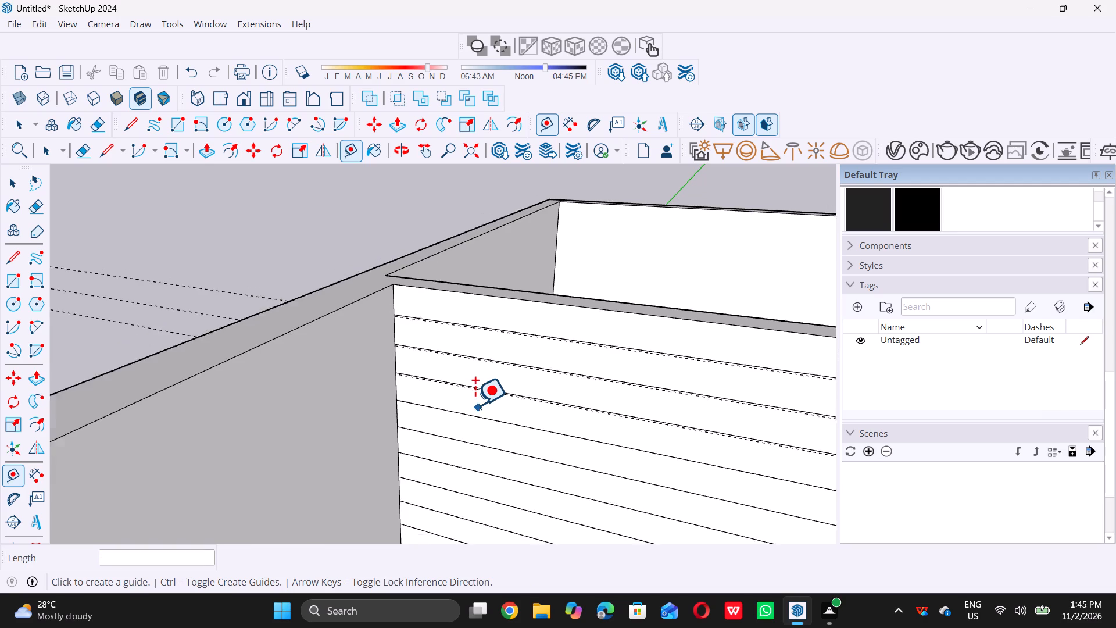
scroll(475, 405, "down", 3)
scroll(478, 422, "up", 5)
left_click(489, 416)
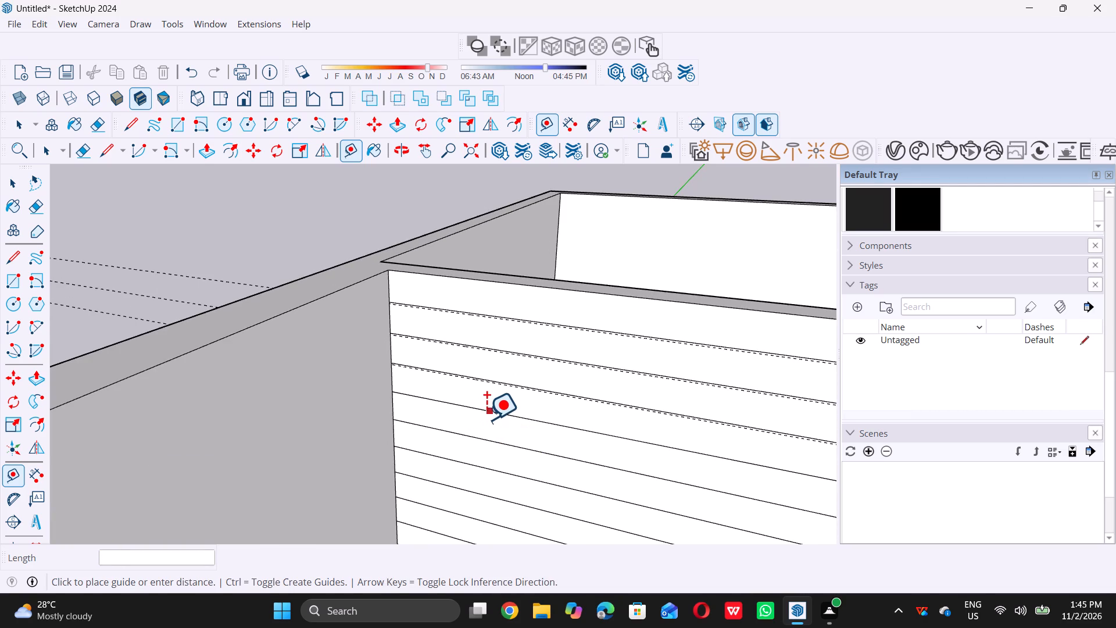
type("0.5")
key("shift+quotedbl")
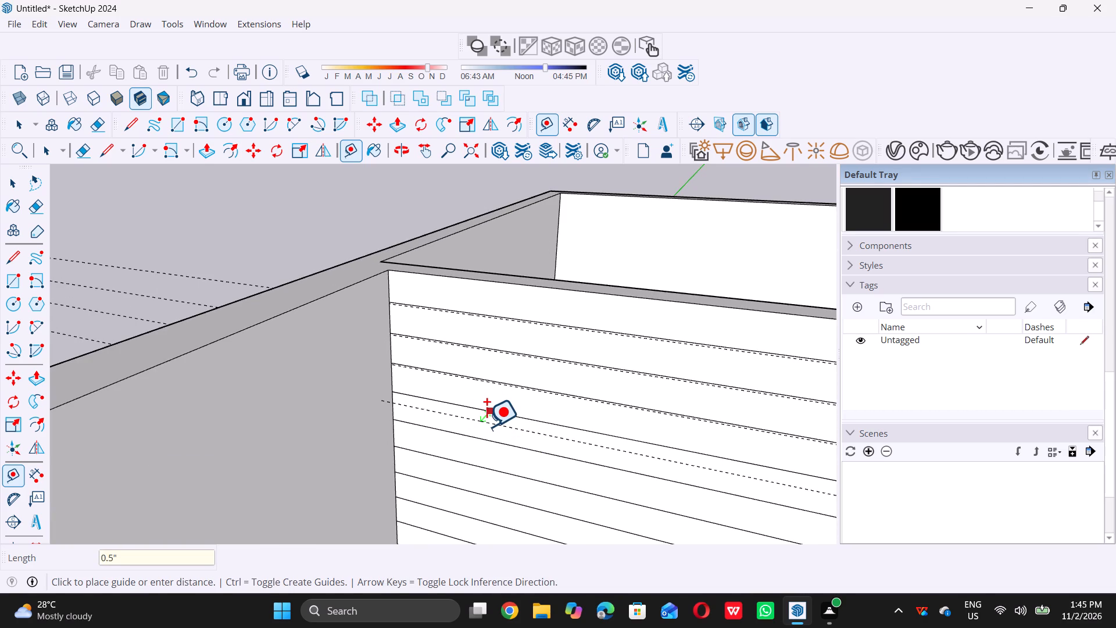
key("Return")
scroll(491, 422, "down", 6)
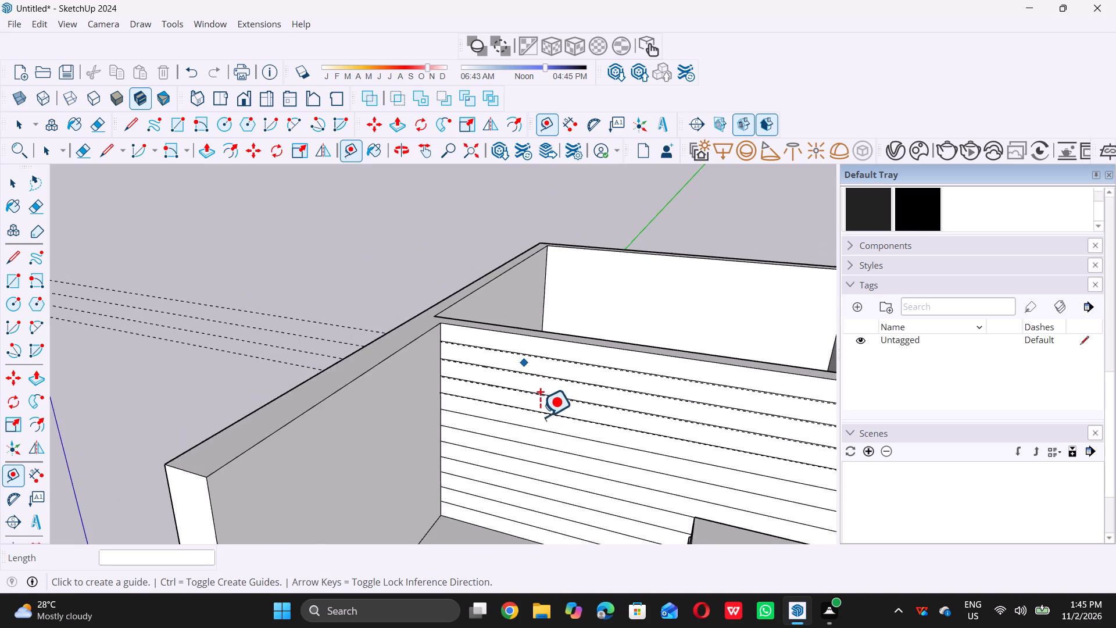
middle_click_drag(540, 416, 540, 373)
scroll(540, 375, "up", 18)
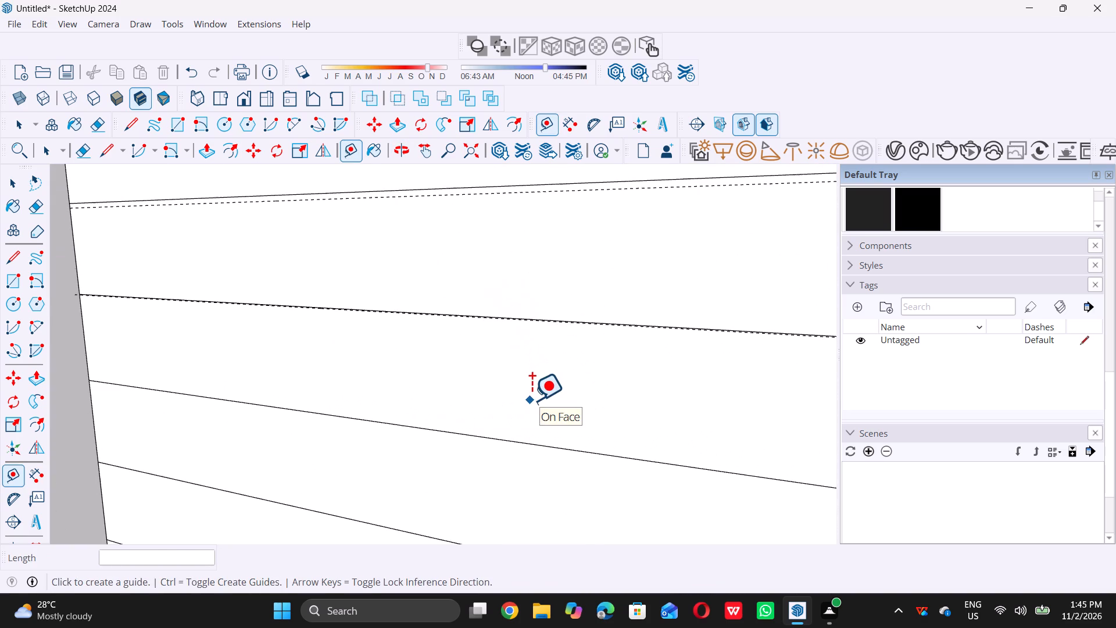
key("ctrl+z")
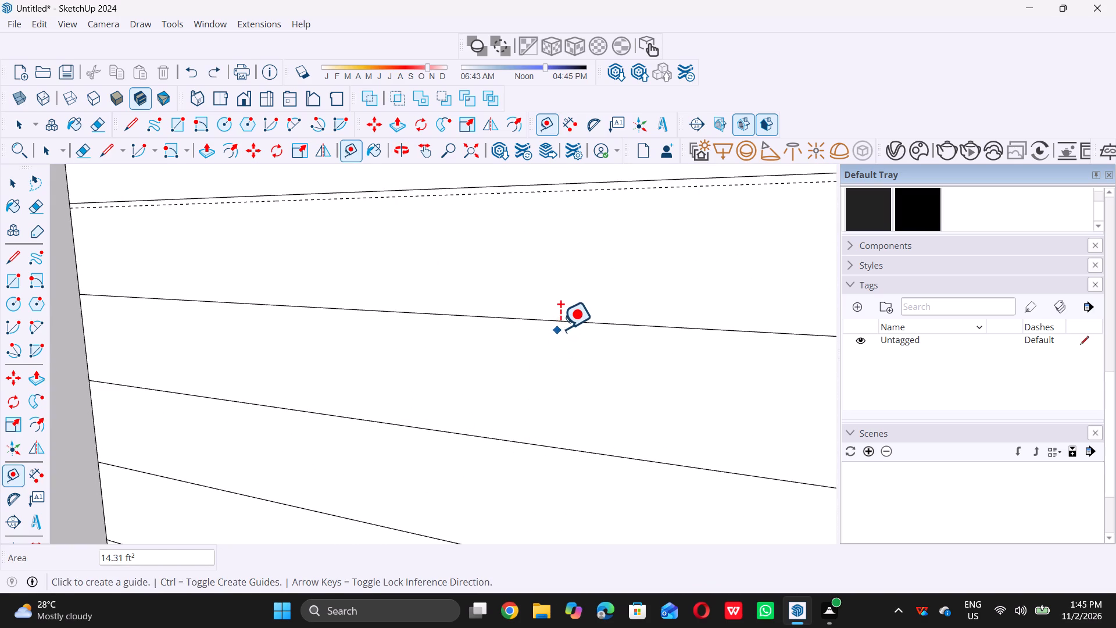
Place guides 0.5" below the fourth and fifth division lines of the upper cross wall.
left_click(566, 324)
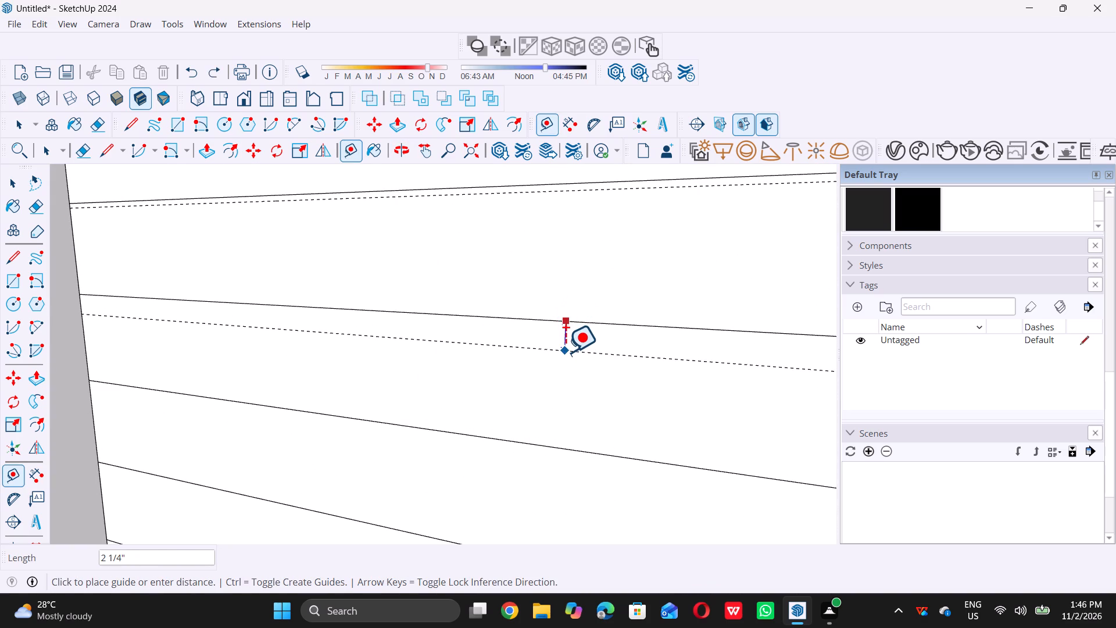
type("0.5")
key("shift+quotedbl")
key("Return")
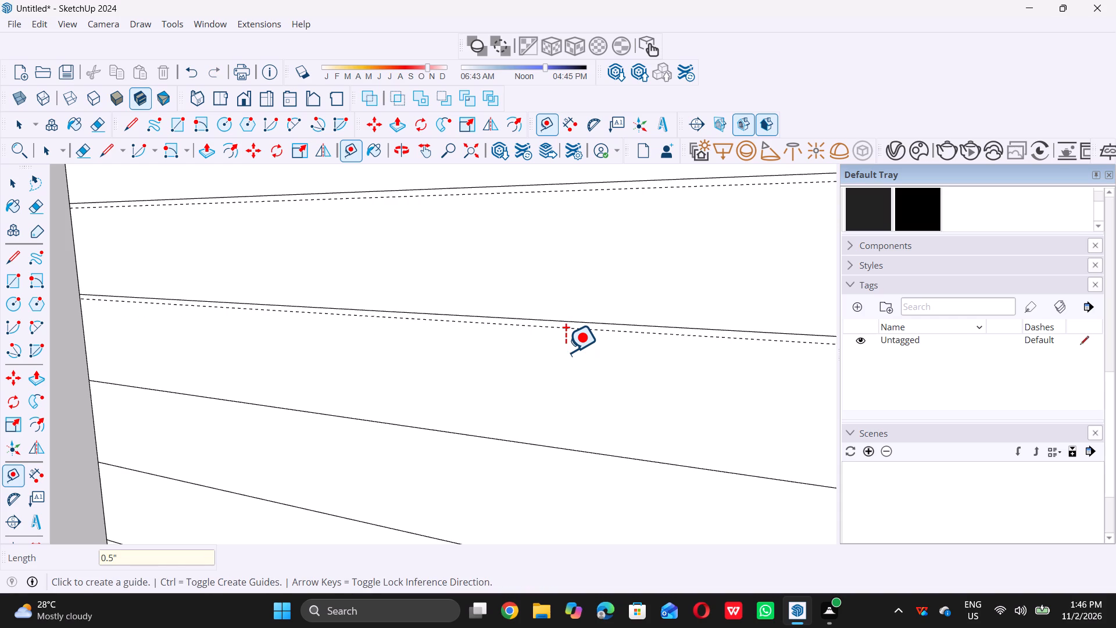
scroll(566, 352, "down", 15)
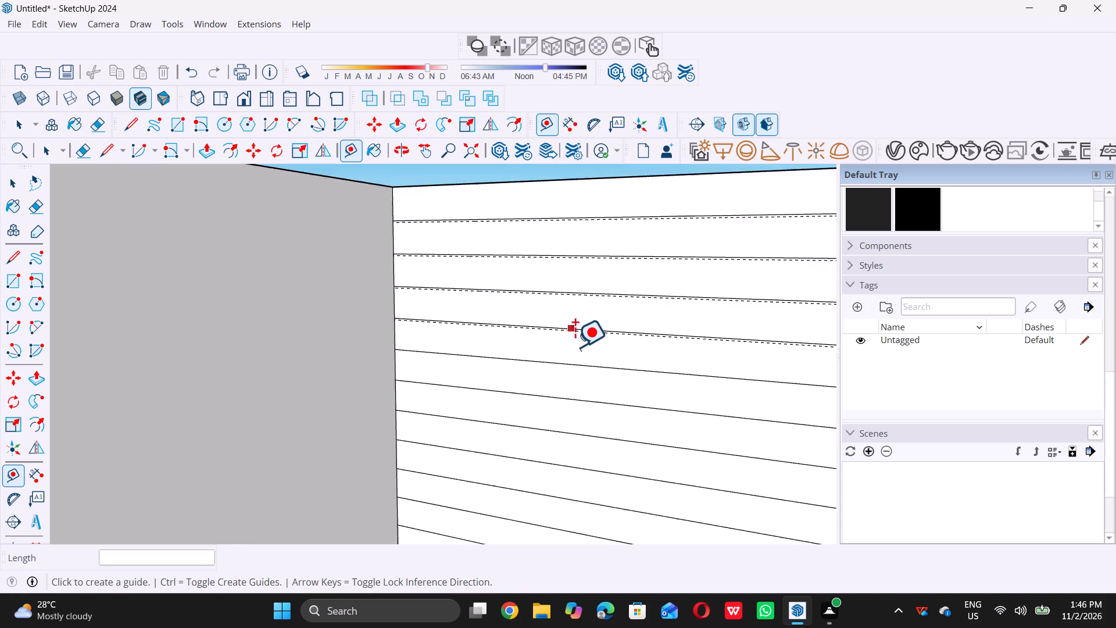
middle_click_drag(585, 394, 584, 367)
scroll(576, 354, "up", 5)
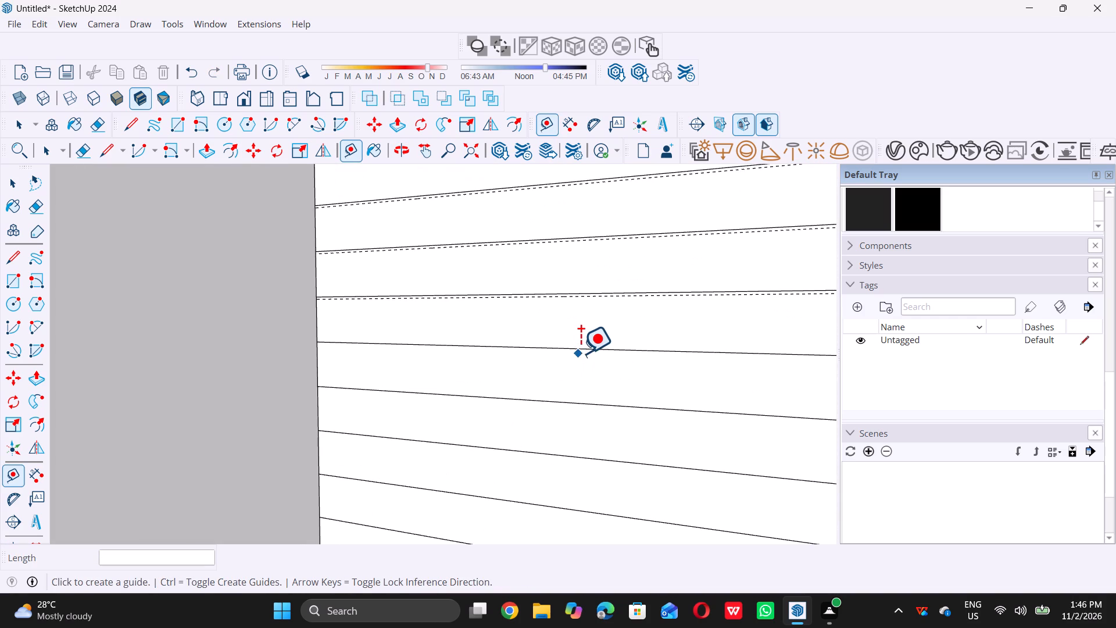
left_click(581, 351)
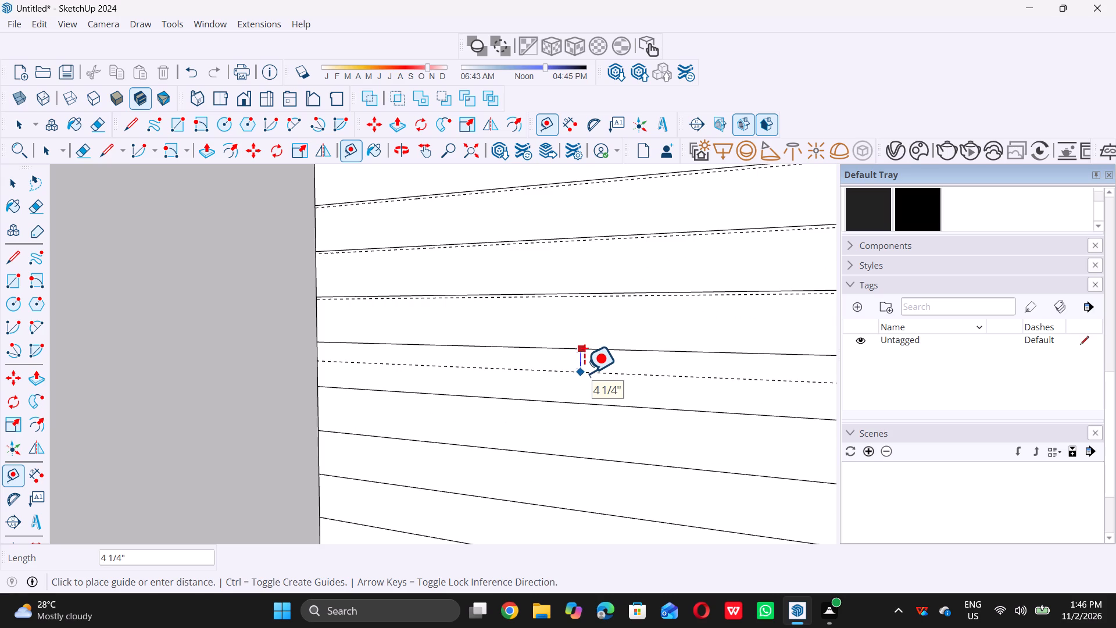
type("0.5")
key("shift+quotedbl")
key("Return")
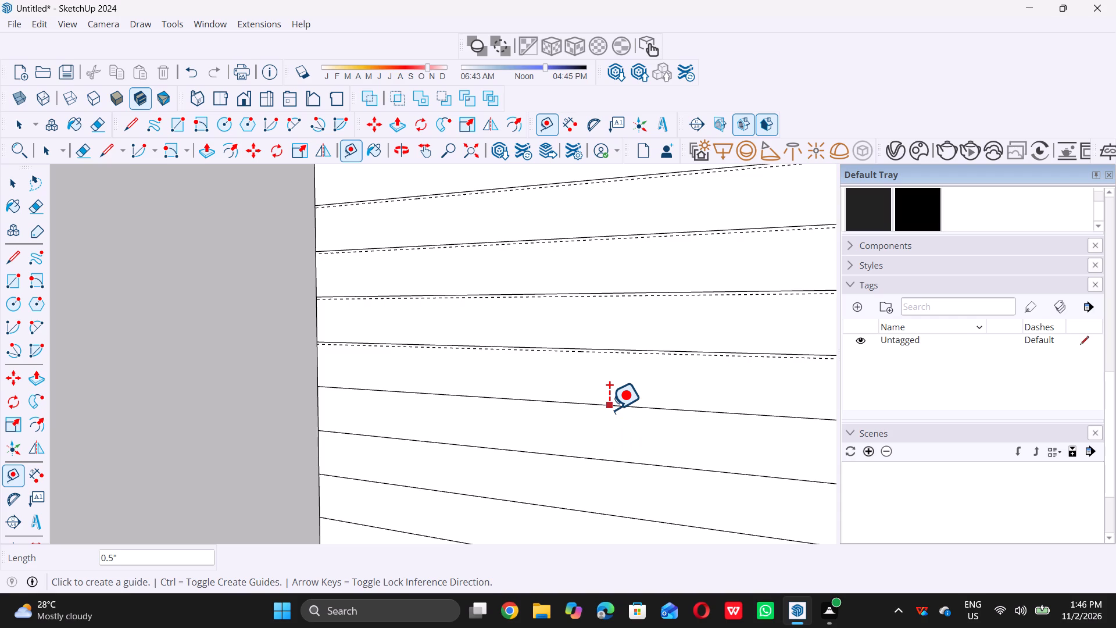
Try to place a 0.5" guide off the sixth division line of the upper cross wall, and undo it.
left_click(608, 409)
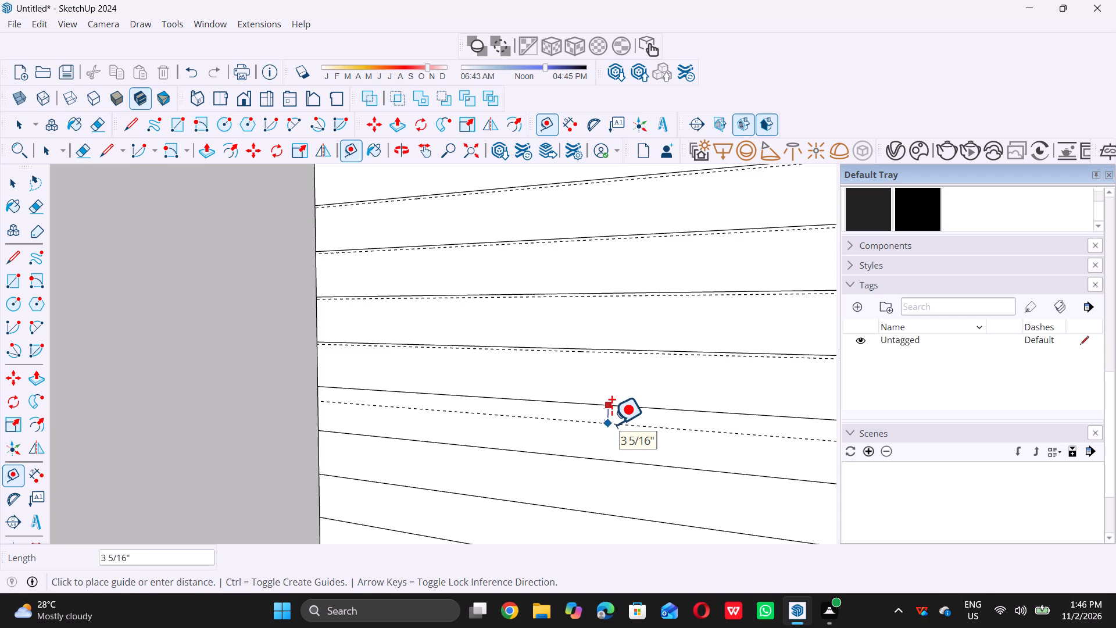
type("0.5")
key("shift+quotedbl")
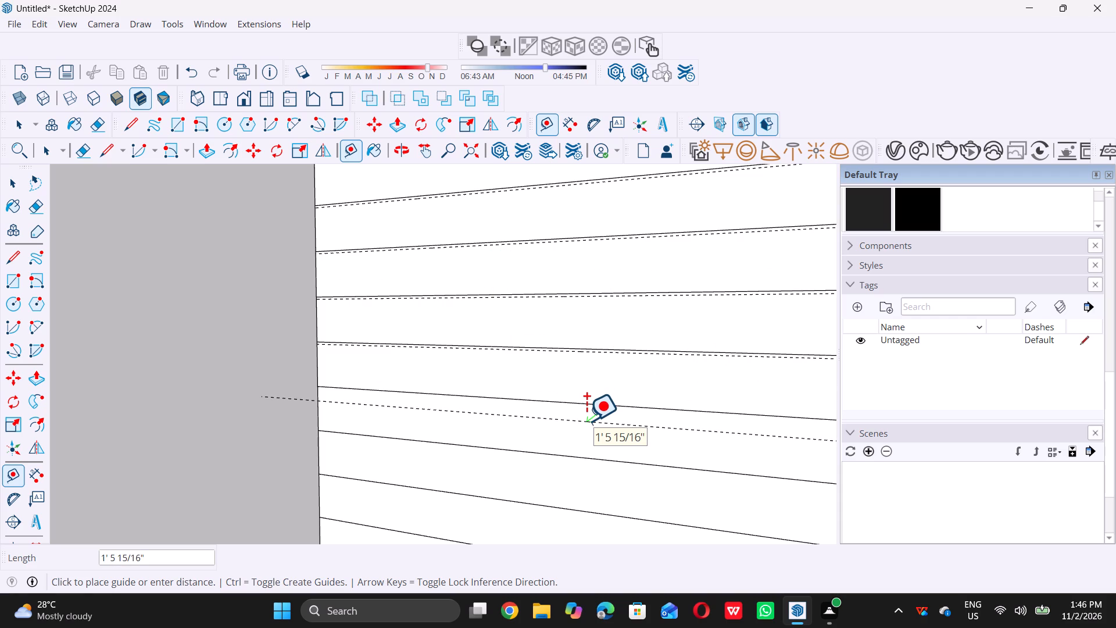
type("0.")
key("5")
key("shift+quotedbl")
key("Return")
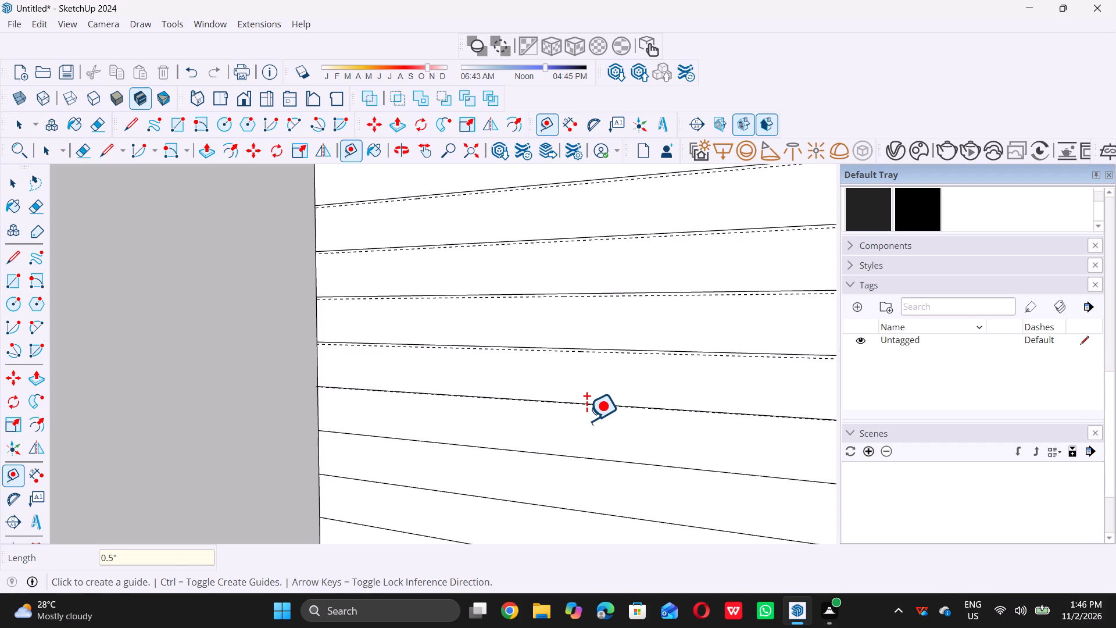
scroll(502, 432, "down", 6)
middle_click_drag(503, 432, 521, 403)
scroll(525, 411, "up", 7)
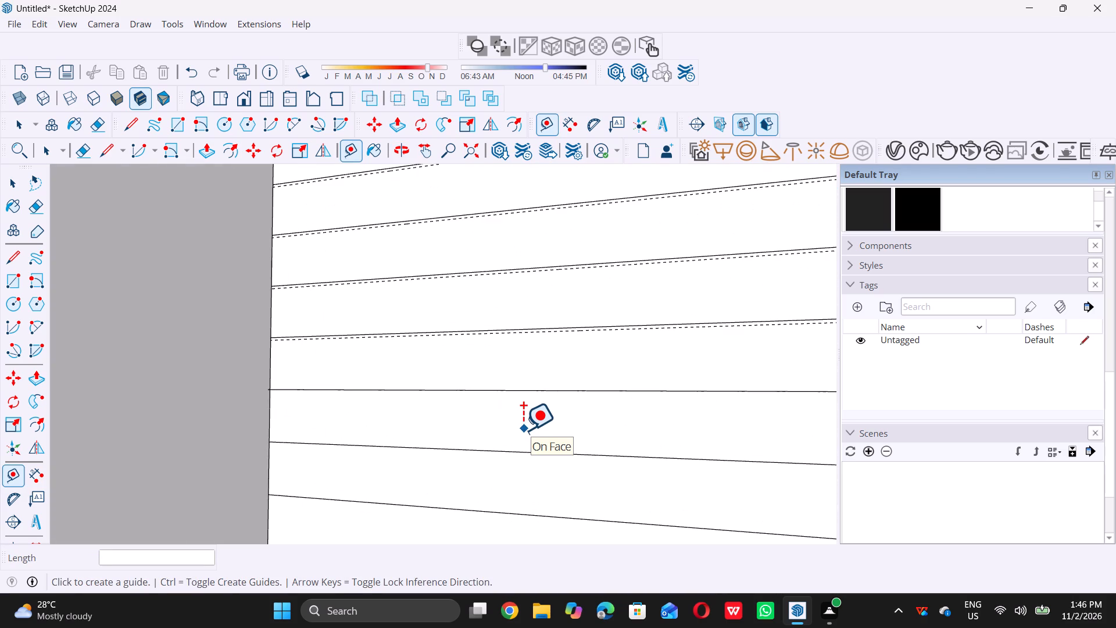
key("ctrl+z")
Place guides 0.5" below the sixth and seventh division lines of the upper cross wall.
left_click(532, 392)
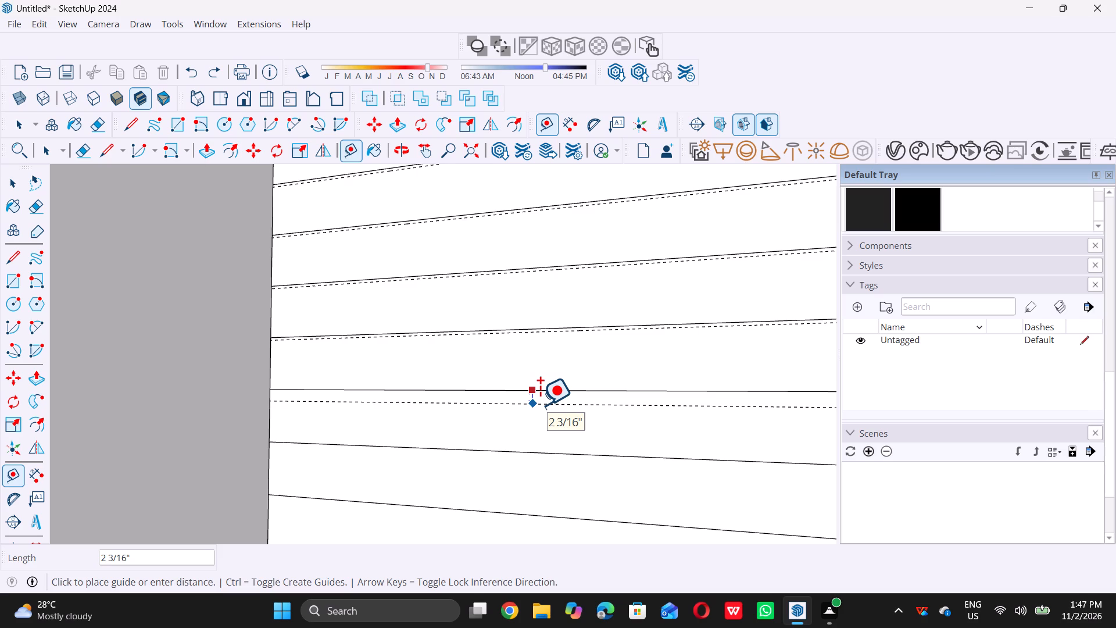
type("0.5")
key("shift+quotedbl")
key("Return")
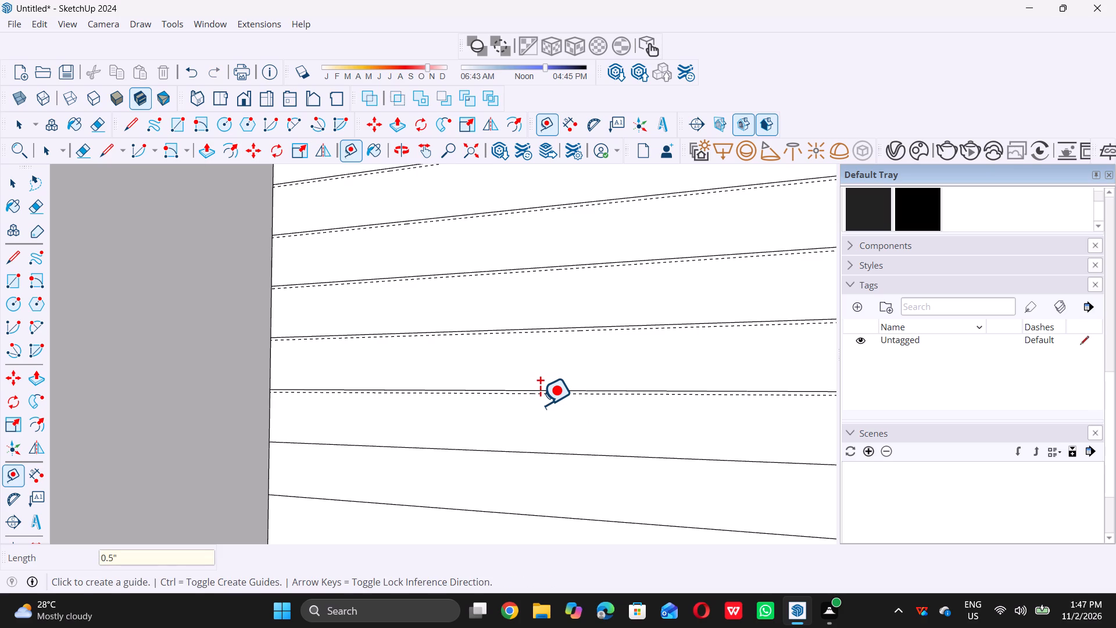
scroll(575, 363, "down", 11)
middle_click_drag(563, 428, 567, 424)
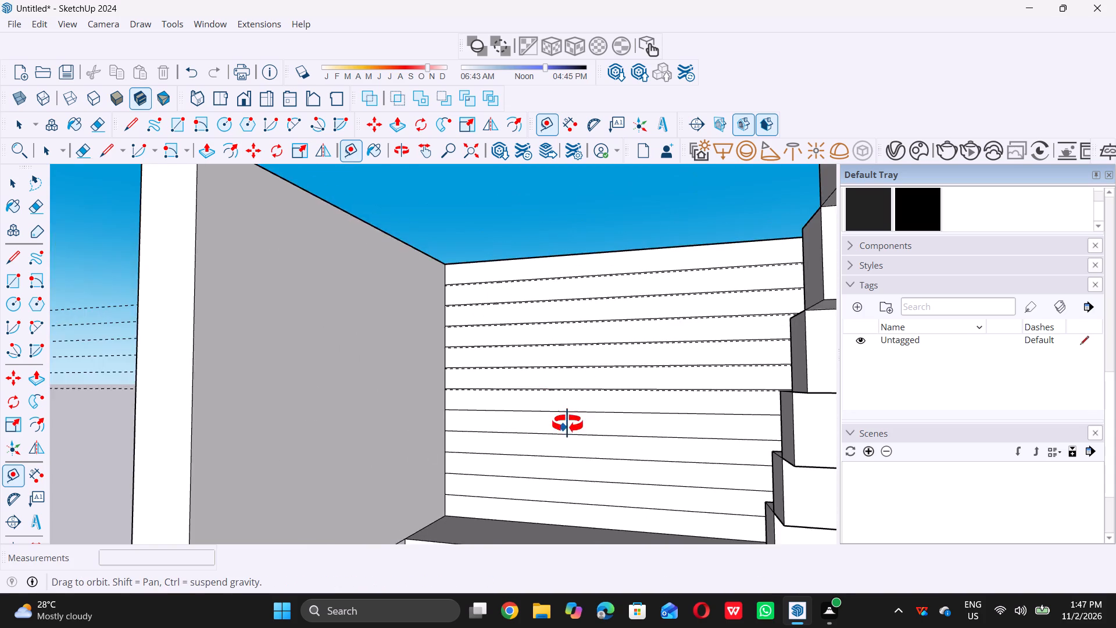
middle_click_drag(567, 424, 572, 395)
scroll(571, 398, "up", 10)
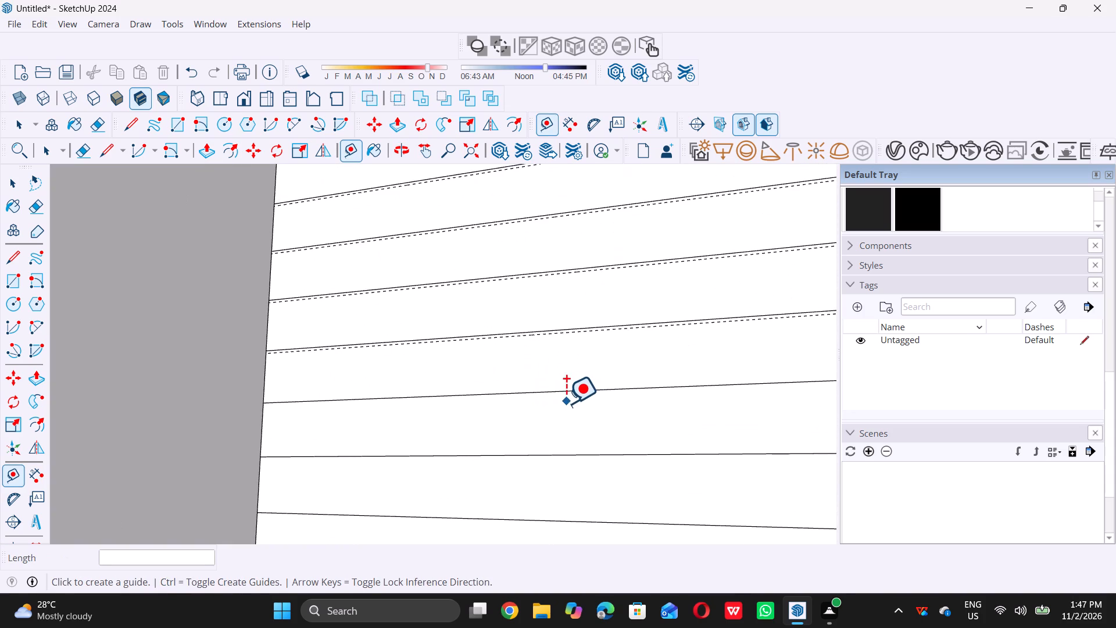
left_click(581, 391)
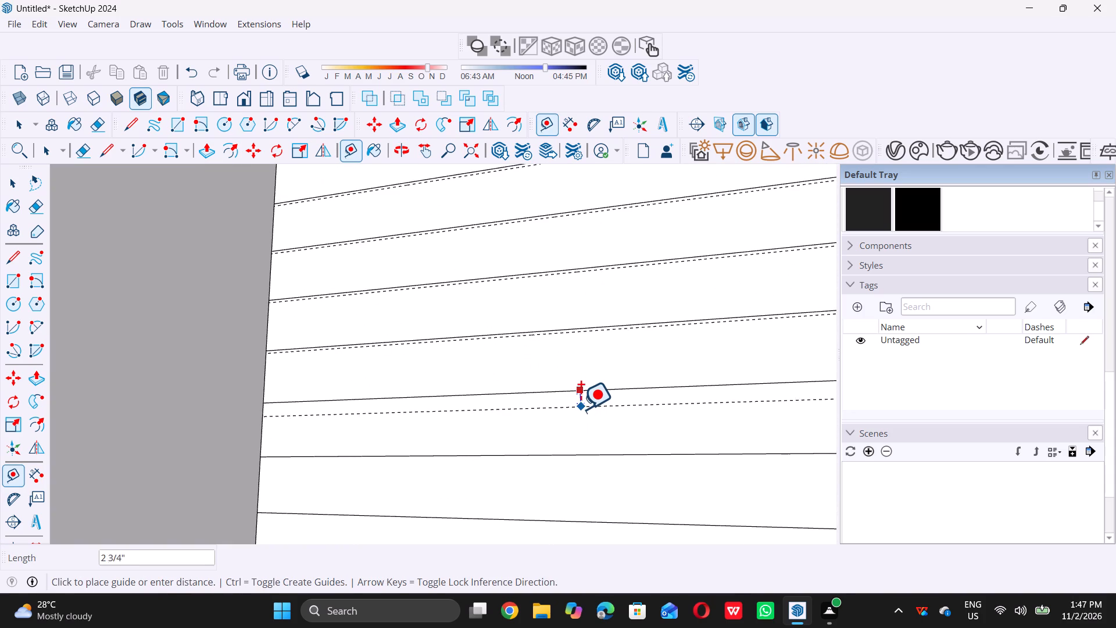
type("0.")
key("5")
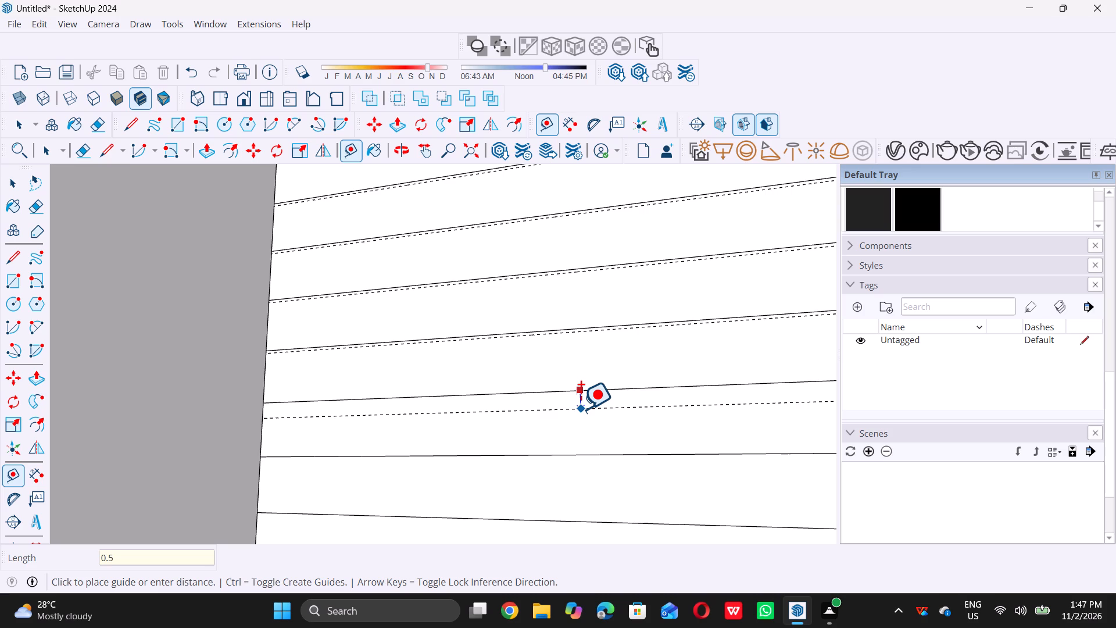
key("shift+quotedbl")
key("Return")
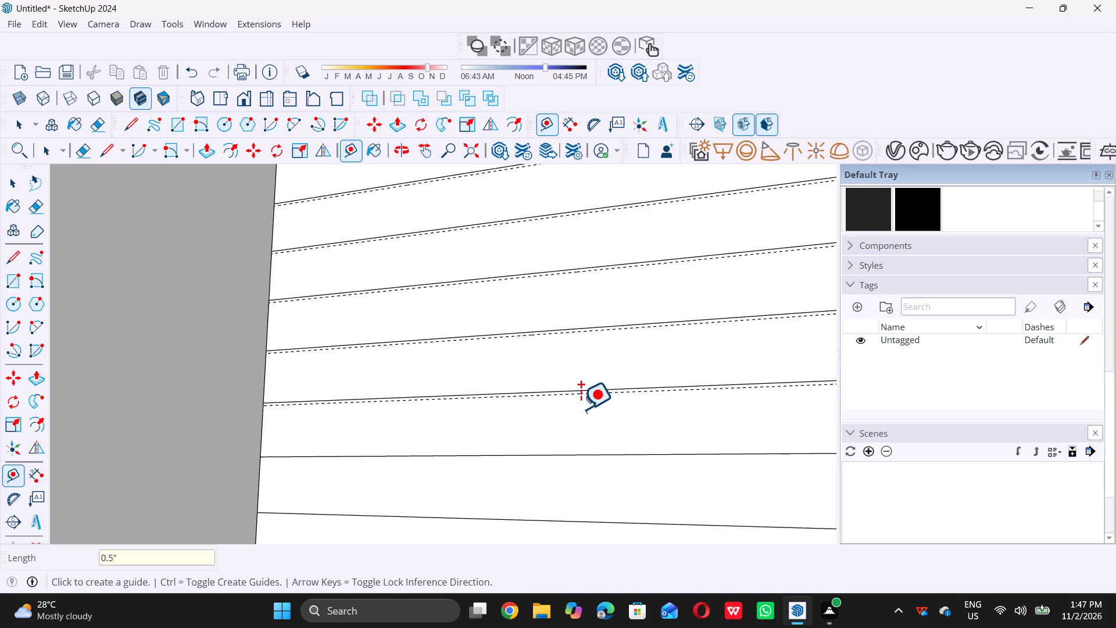
Place guides 0.5" below the eighth and ninth division lines of the upper cross wall.
left_click(565, 455)
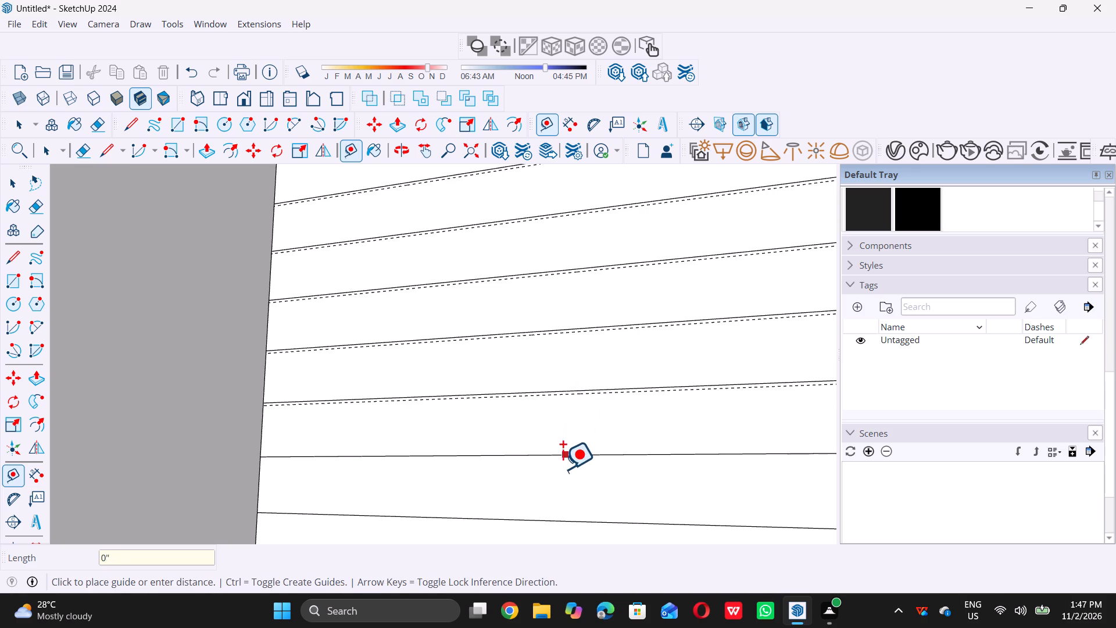
type("0.5")
key("shift+quotedbl")
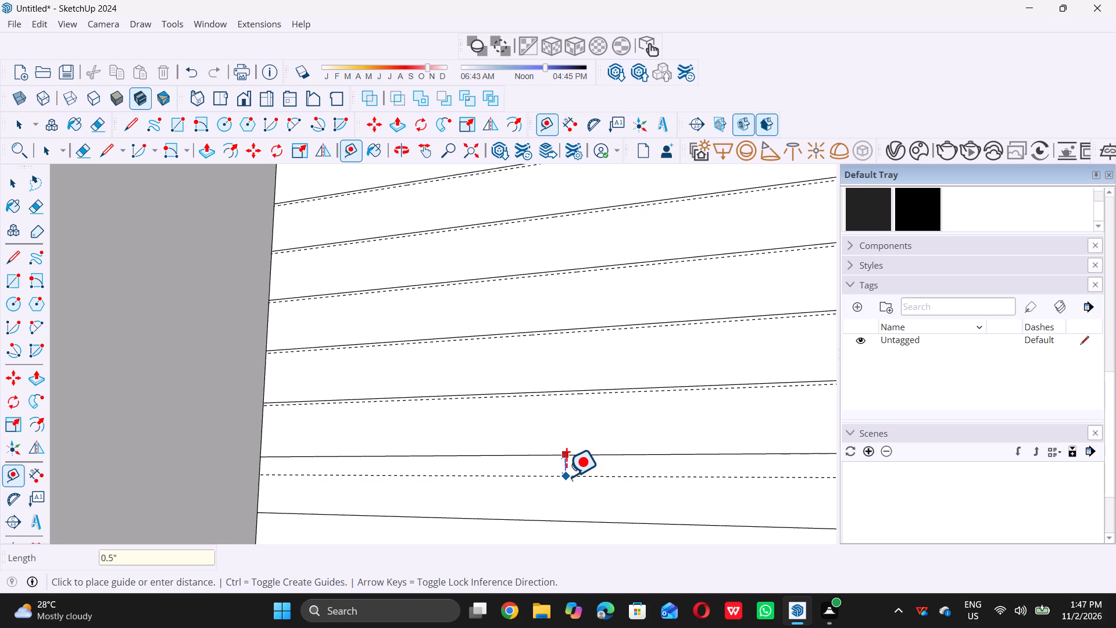
key("Return")
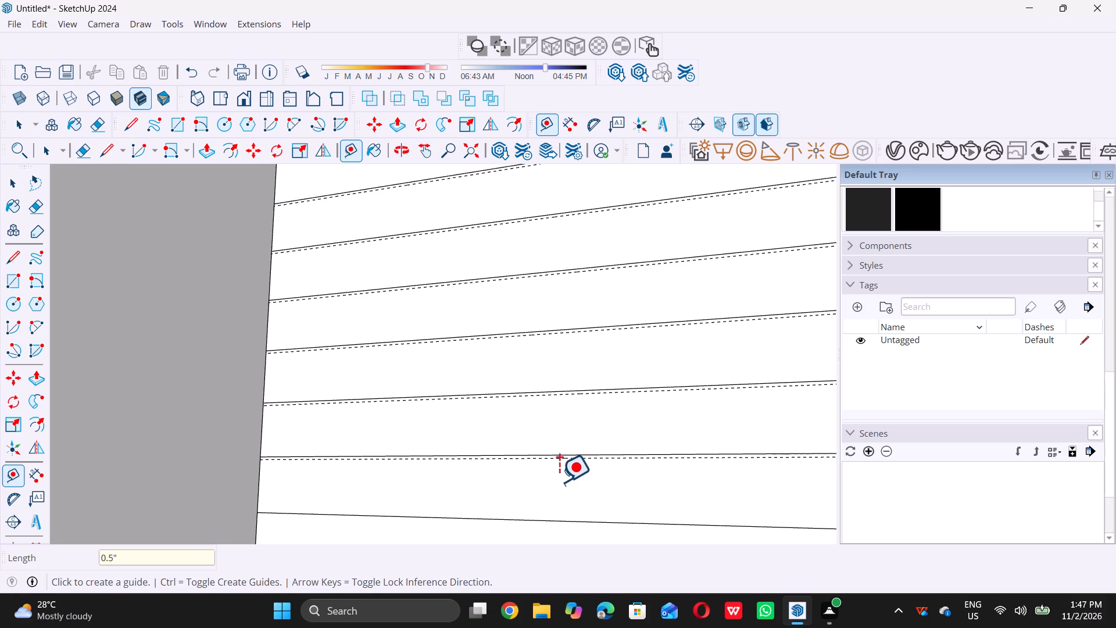
scroll(539, 449, "down", 6)
scroll(545, 488, "up", 5)
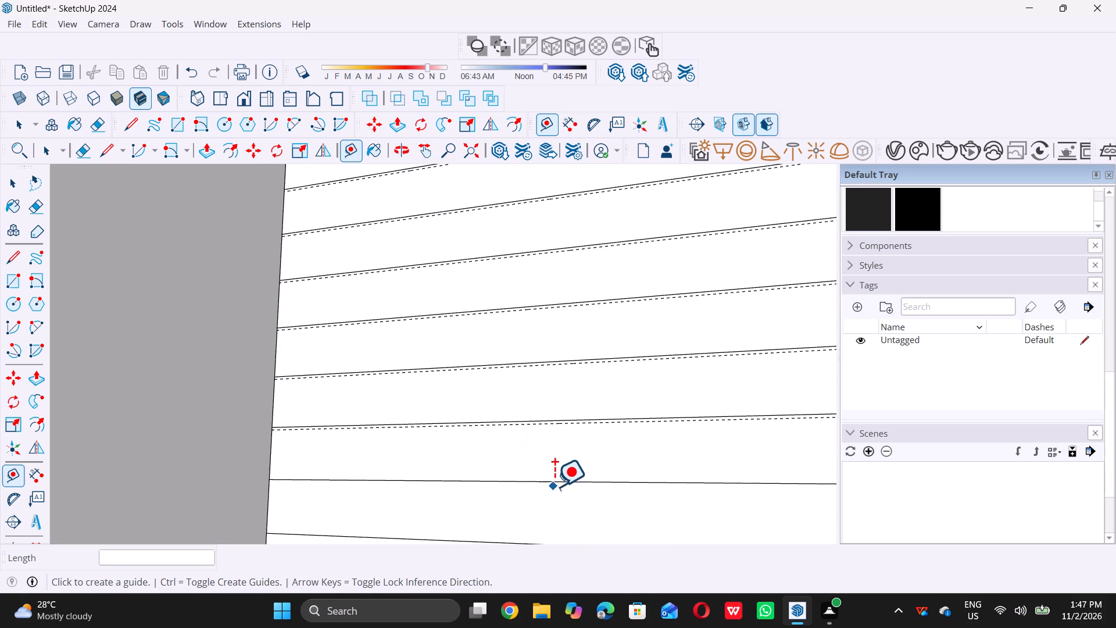
left_click(555, 486)
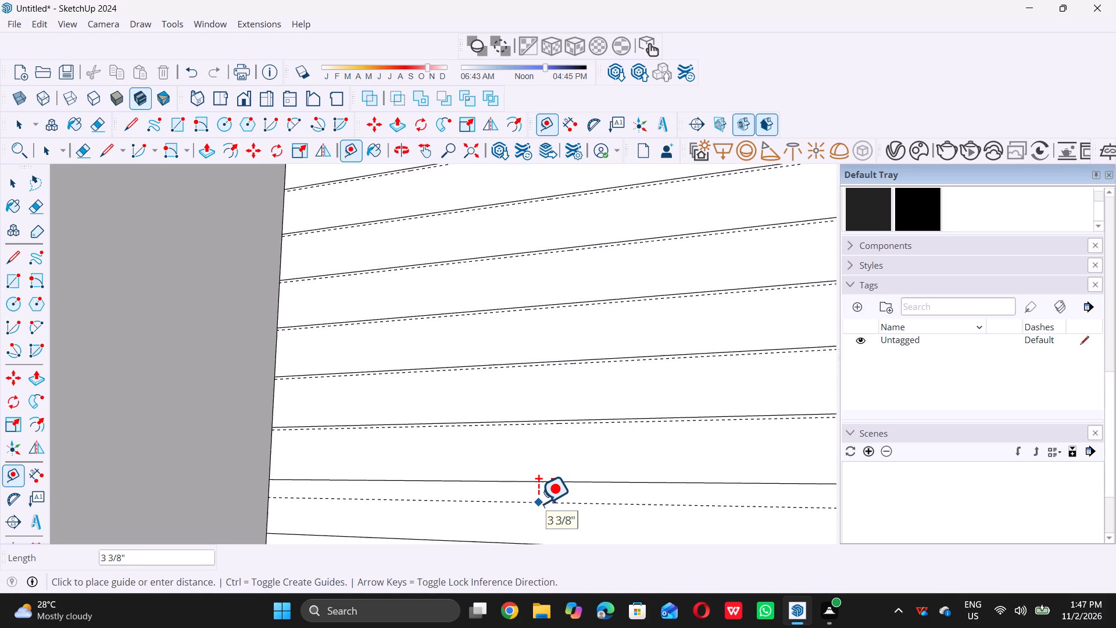
type("0.5")
key("shift+quotedbl")
key("Return")
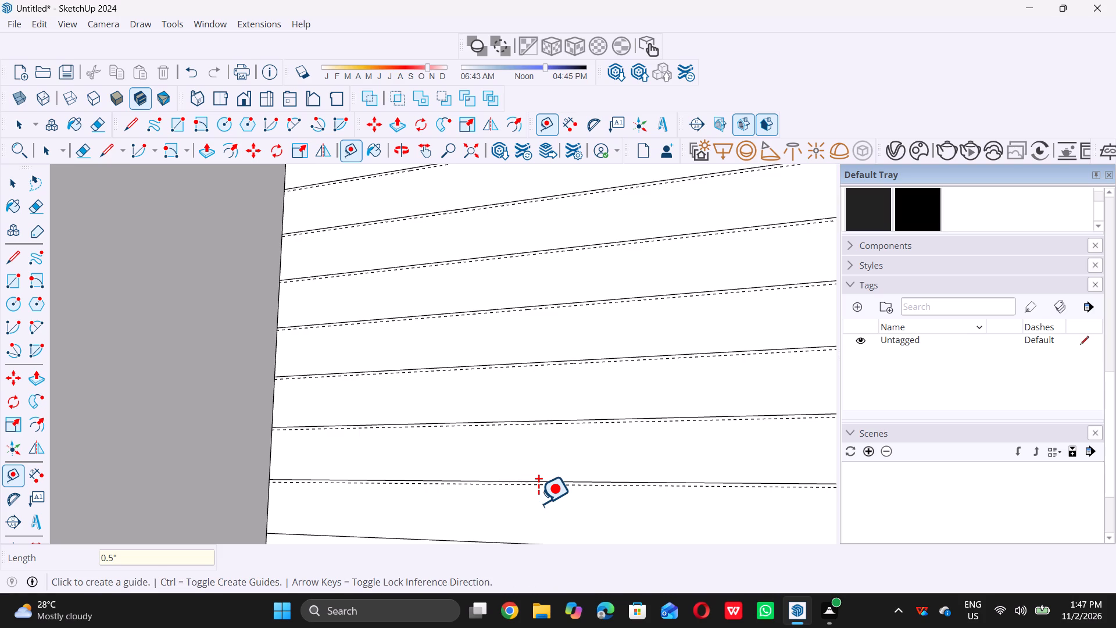
Place guides 0.5" below the tenth and eleventh division lines of the upper cross wall.
scroll(551, 384, "down", 9)
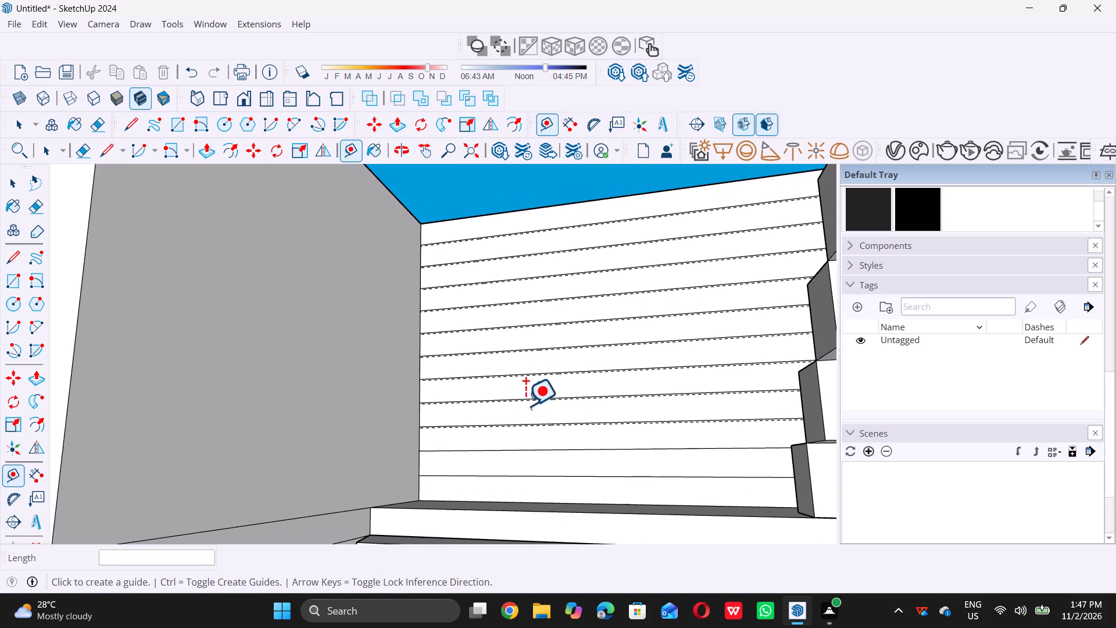
scroll(503, 484, "up", 10)
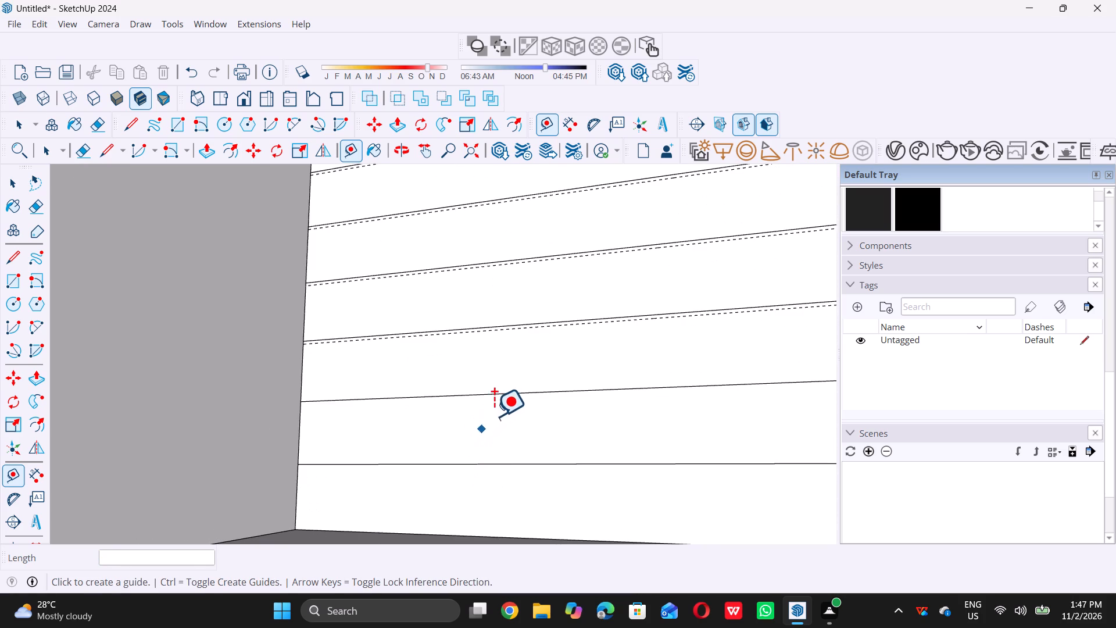
left_click(509, 398)
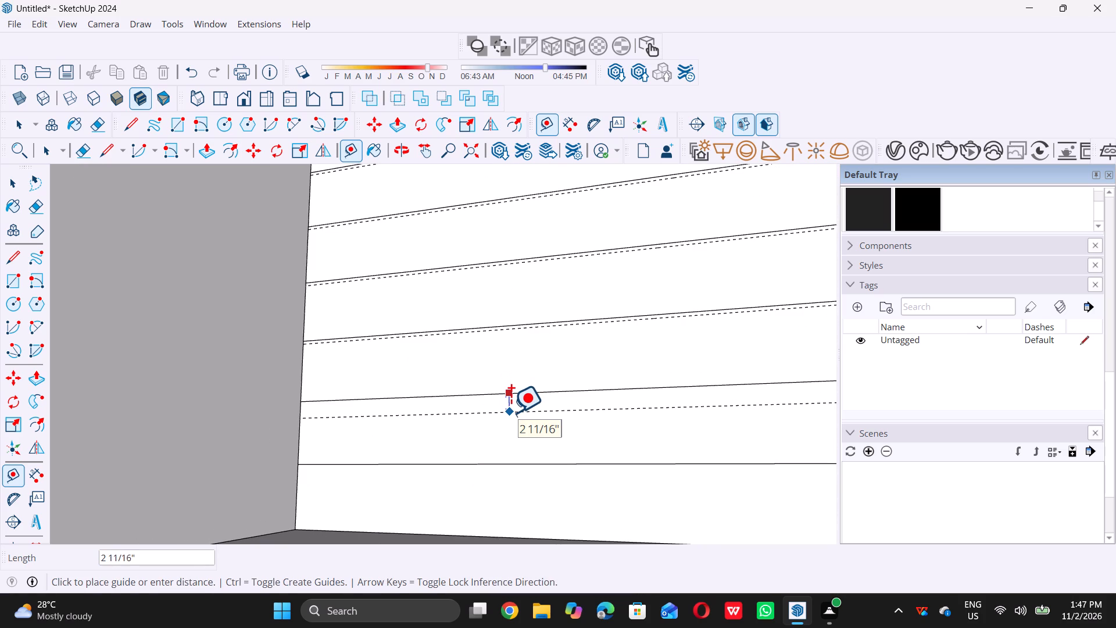
type("0.5")
key("shift+quotedbl")
key("Return")
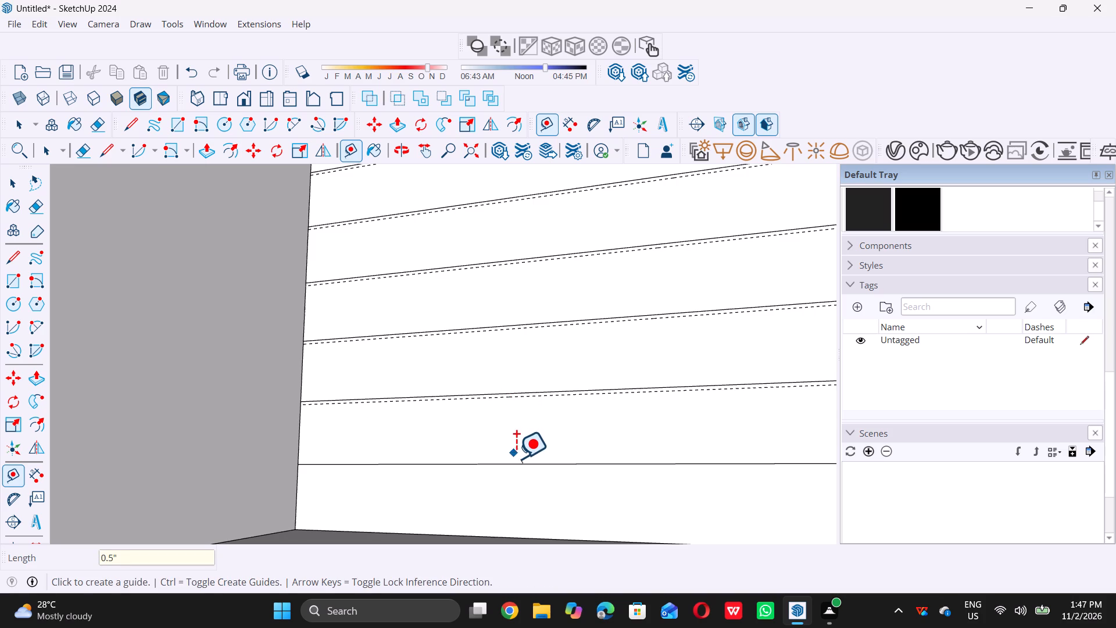
left_click(518, 463)
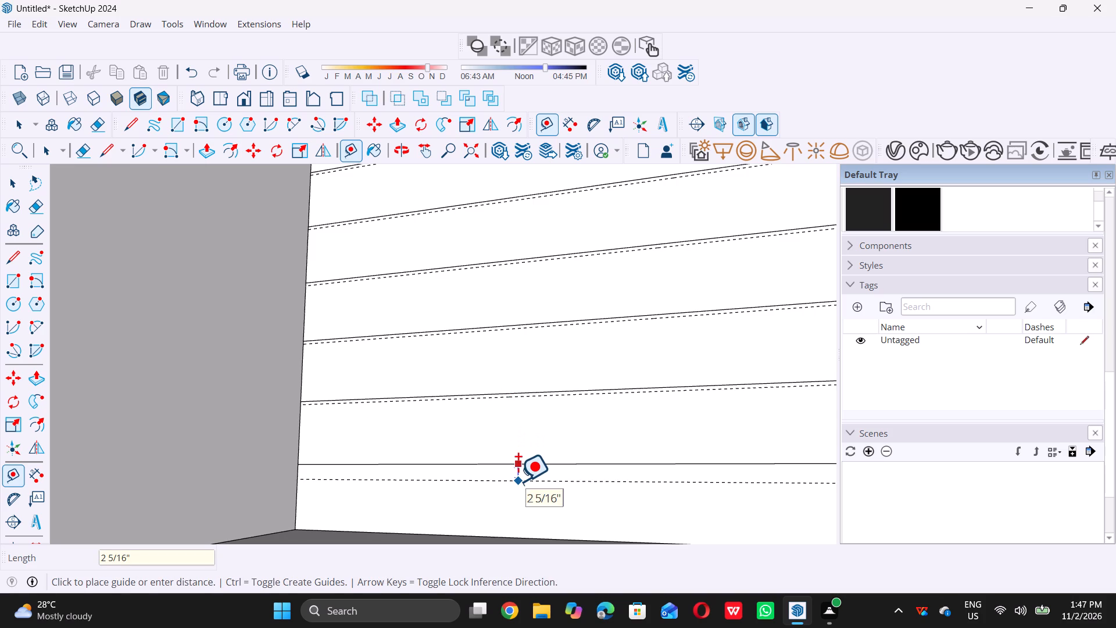
type("0.5")
key("shift+quotedbl")
key("Return")
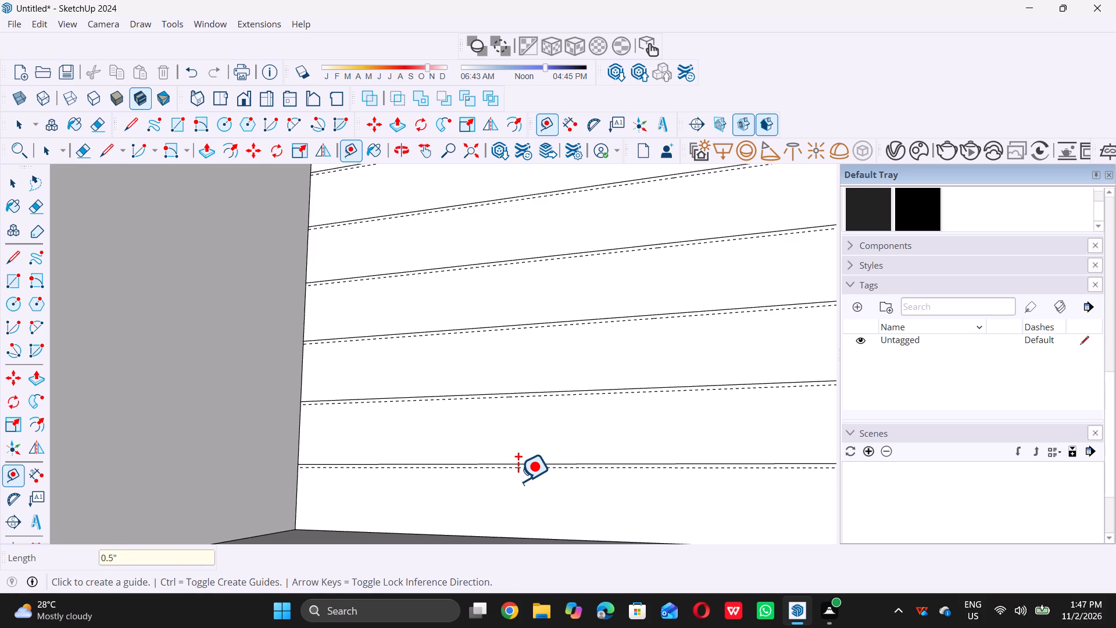
Draw a 10" by 17' 2" rectangle across the upper cross wall between the guides below the eleventh and tenth division lines.
key("space")
type("r")
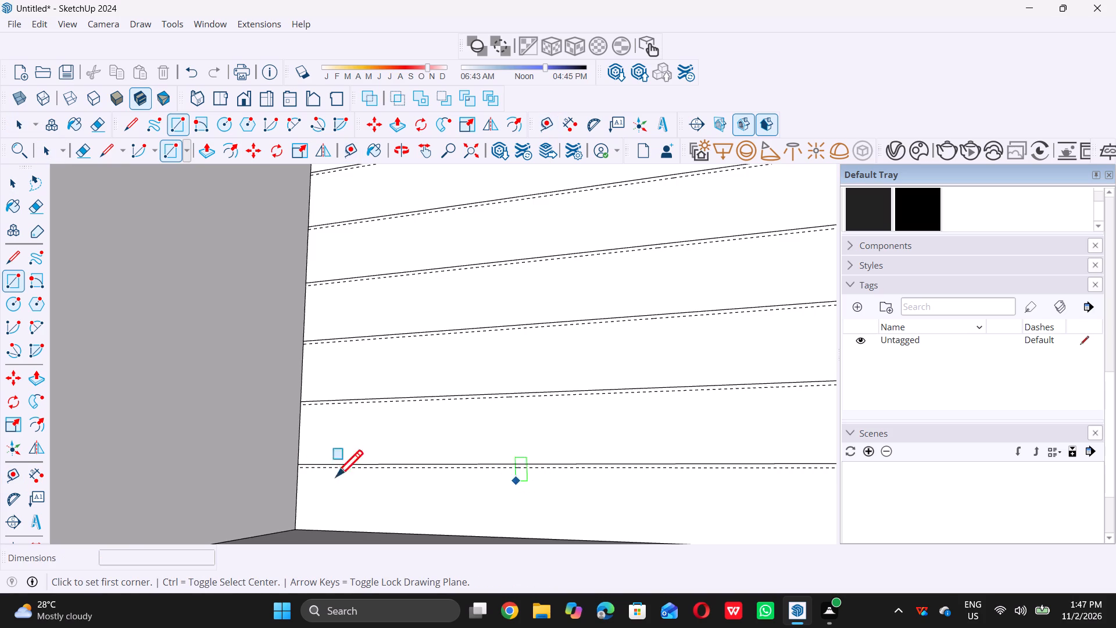
scroll(291, 477, "up", 15)
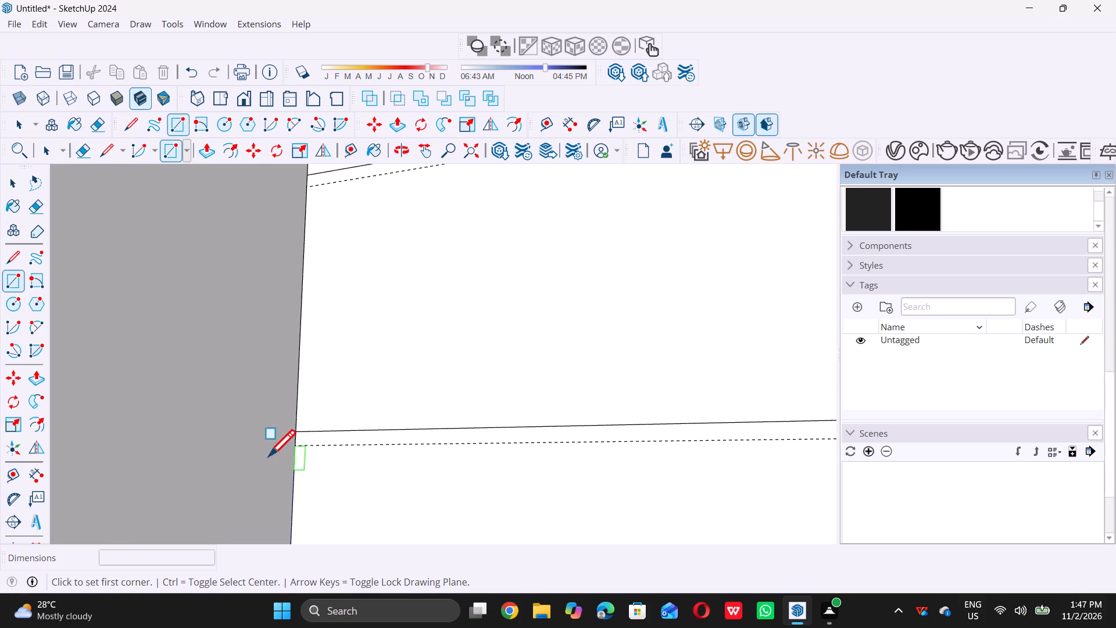
left_click(299, 448)
scroll(299, 448, "down", 3)
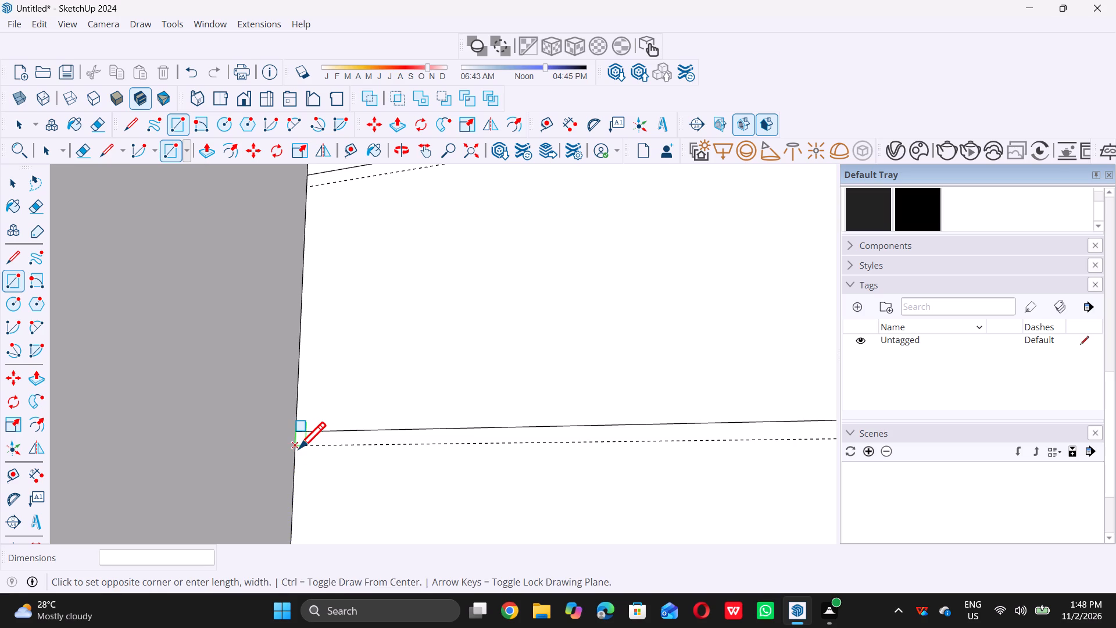
scroll(299, 448, "down", 20)
scroll(299, 448, "down", 5)
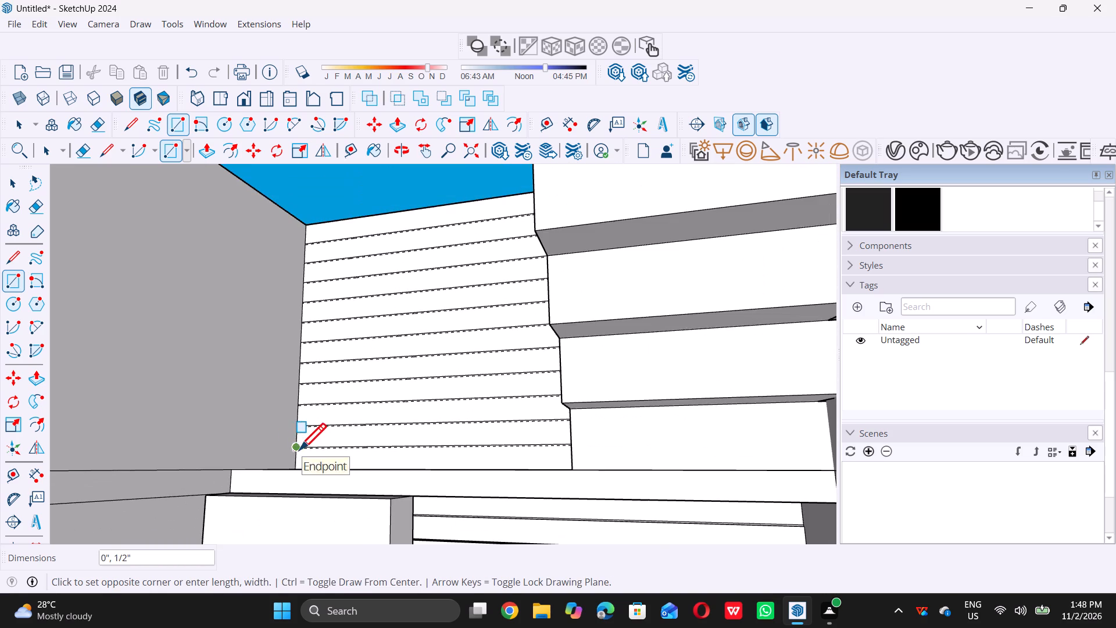
middle_click_drag(424, 449, 503, 472)
middle_click(503, 472)
middle_click(503, 472)
scroll(557, 434, "up", 4)
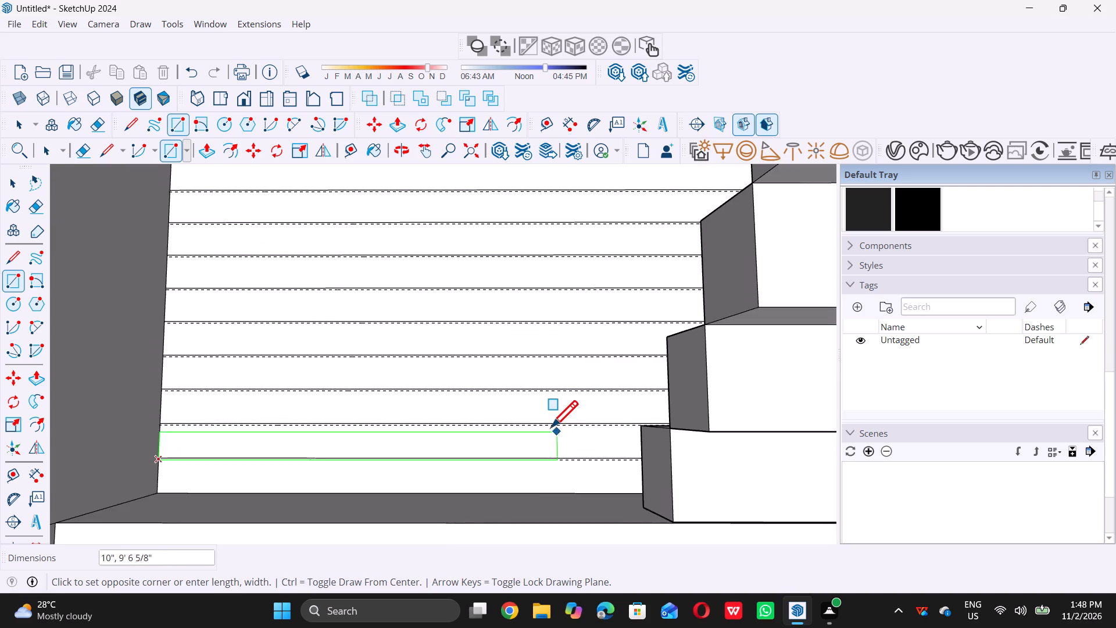
scroll(551, 427, "down", 2)
middle_click_drag(548, 430, 637, 520)
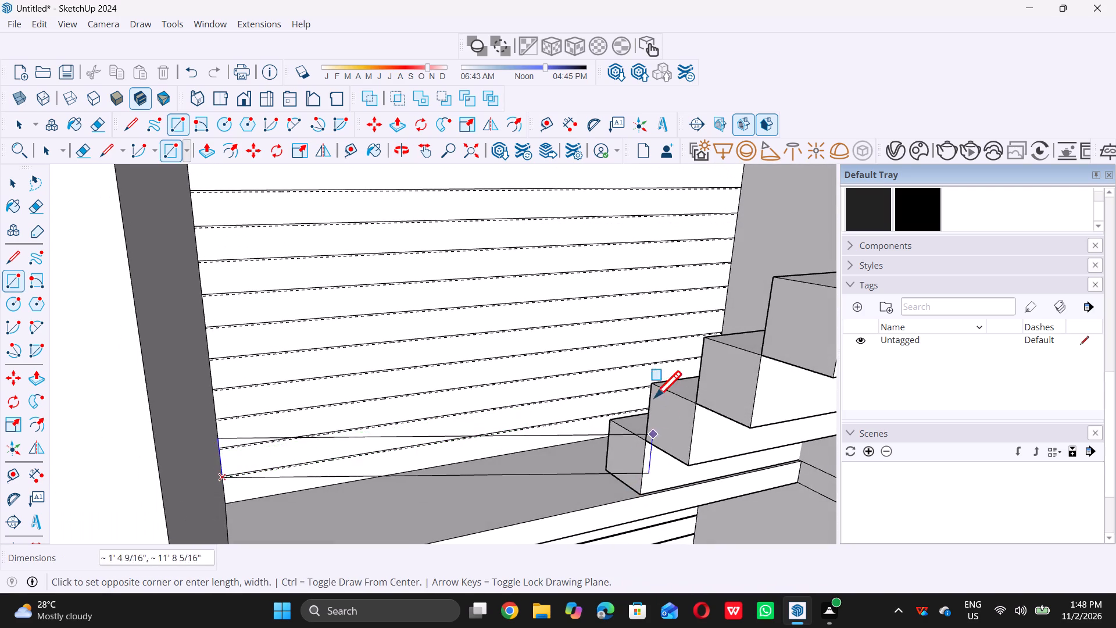
scroll(672, 344, "up", 1)
middle_click_drag(663, 356, 689, 391)
scroll(703, 365, "up", 5)
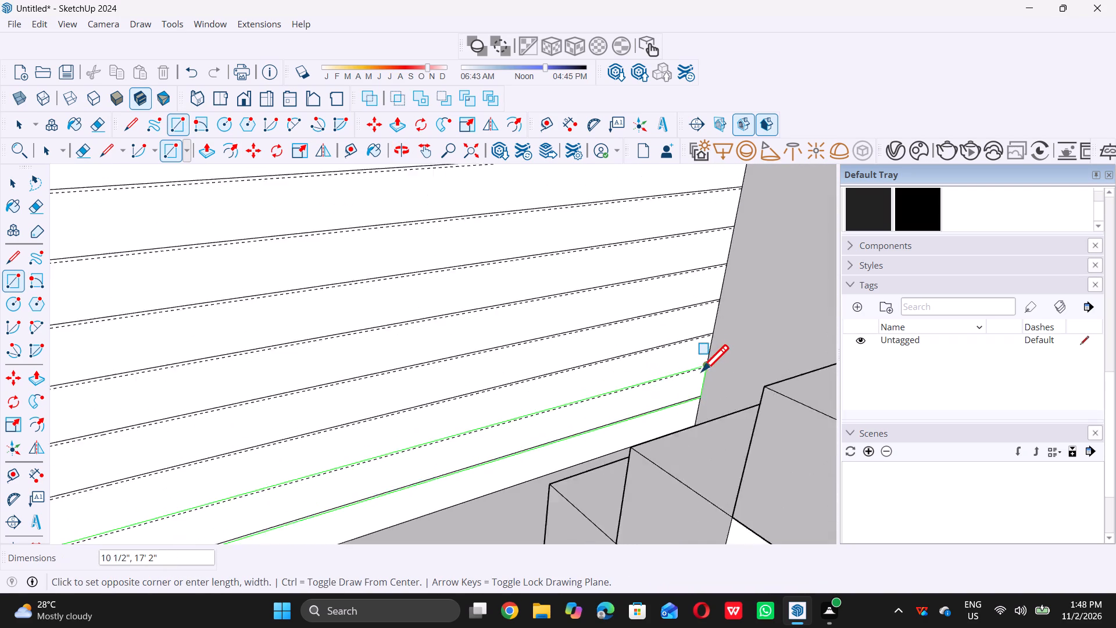
scroll(702, 371, "up", 20)
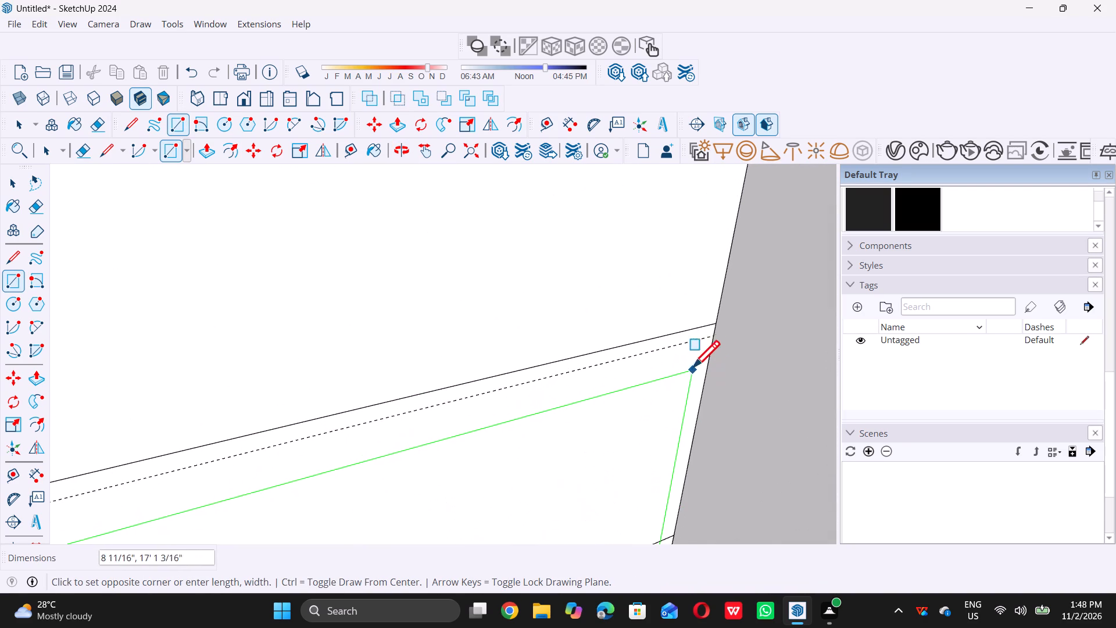
left_click(713, 337)
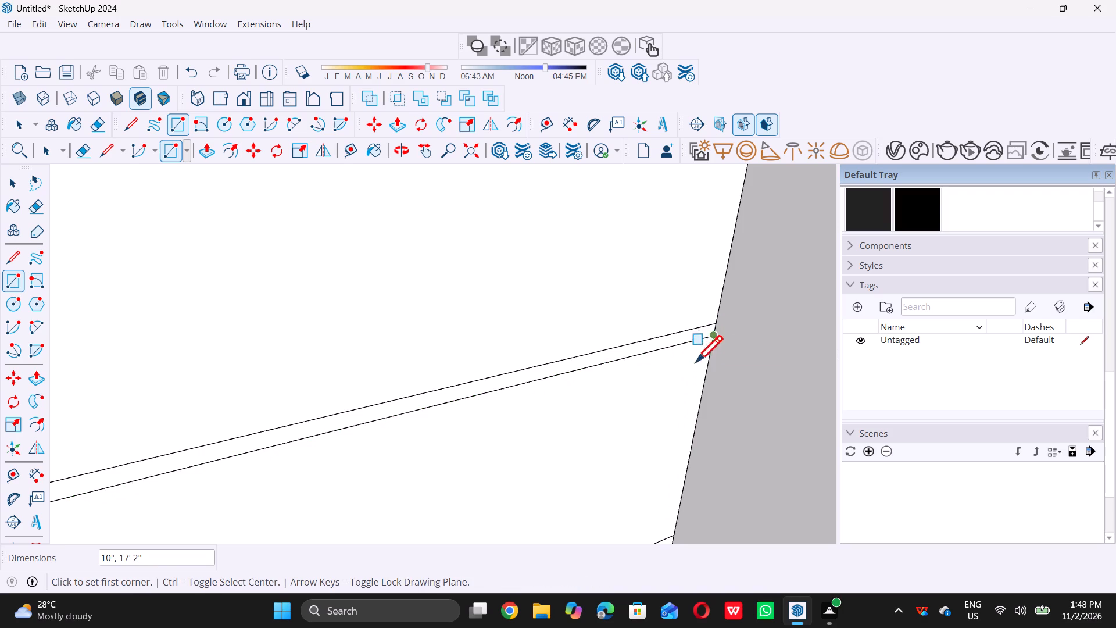
scroll(696, 376, "down", 17)
scroll(702, 330, "up", 4)
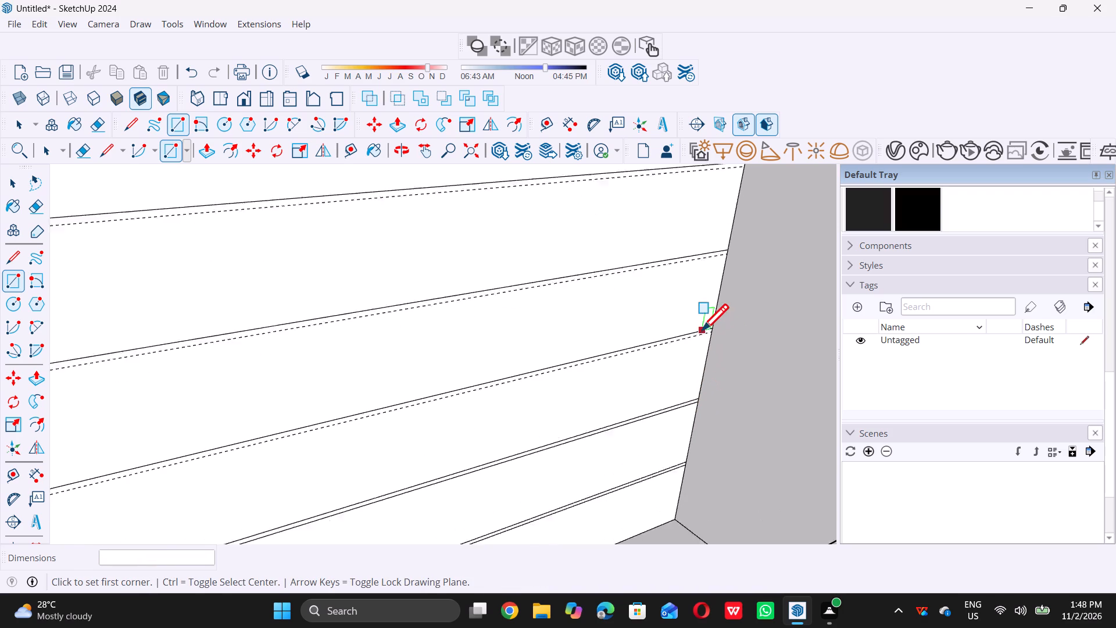
Draw a 10" by 17' 2" rectangle across the upper cross wall between the guides below the ninth and eighth division lines.
scroll(716, 327, "up", 3)
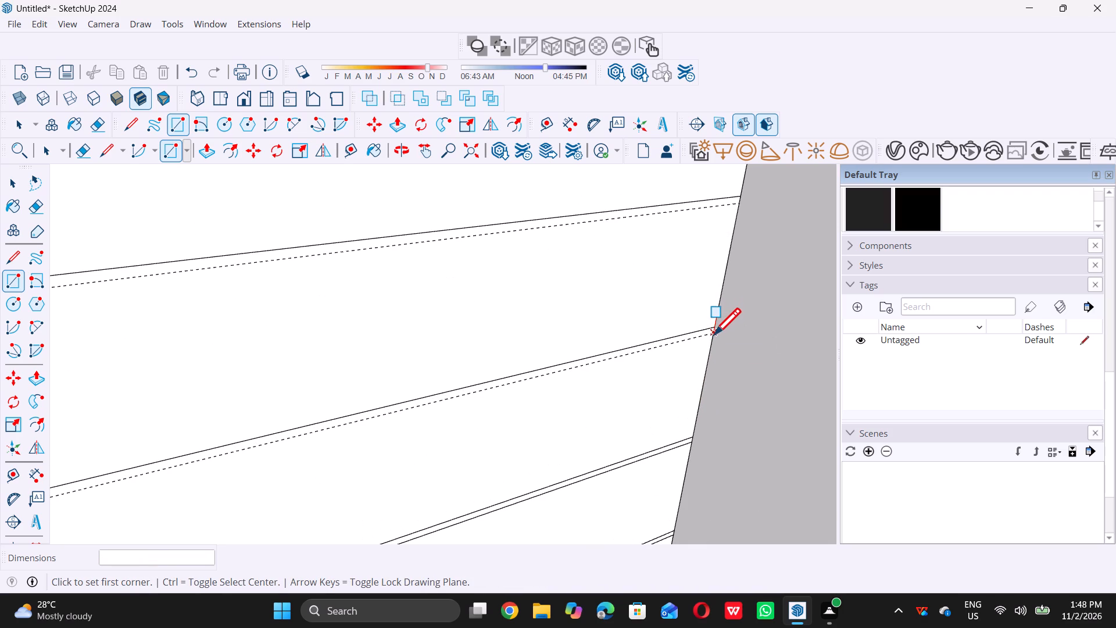
scroll(709, 336, "up", 9)
double_click(721, 331)
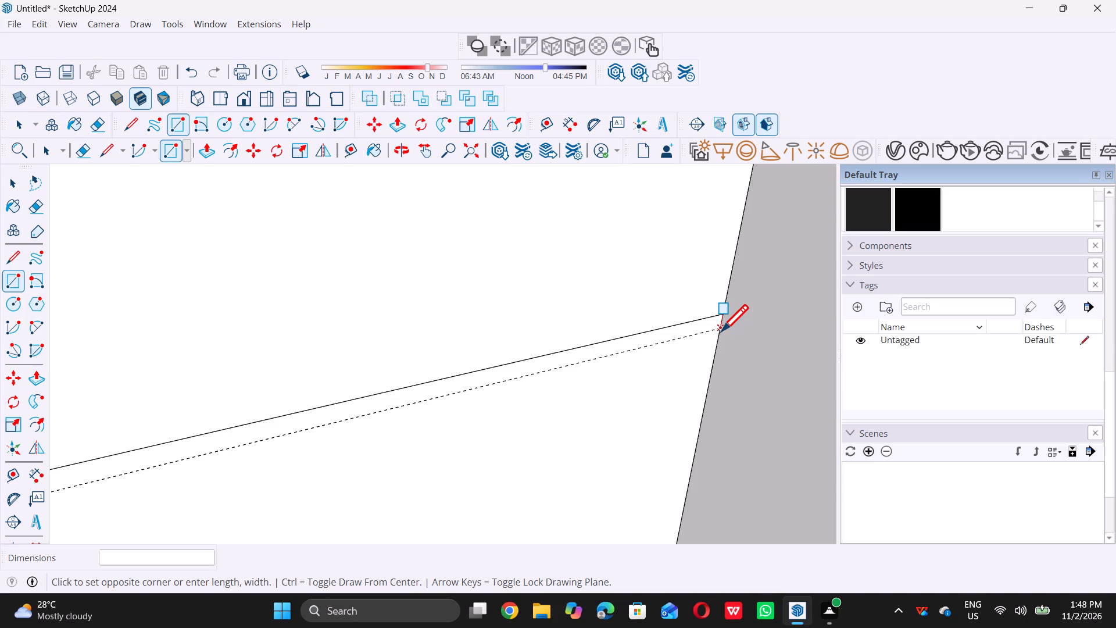
scroll(721, 331, "down", 20)
scroll(721, 331, "down", 4)
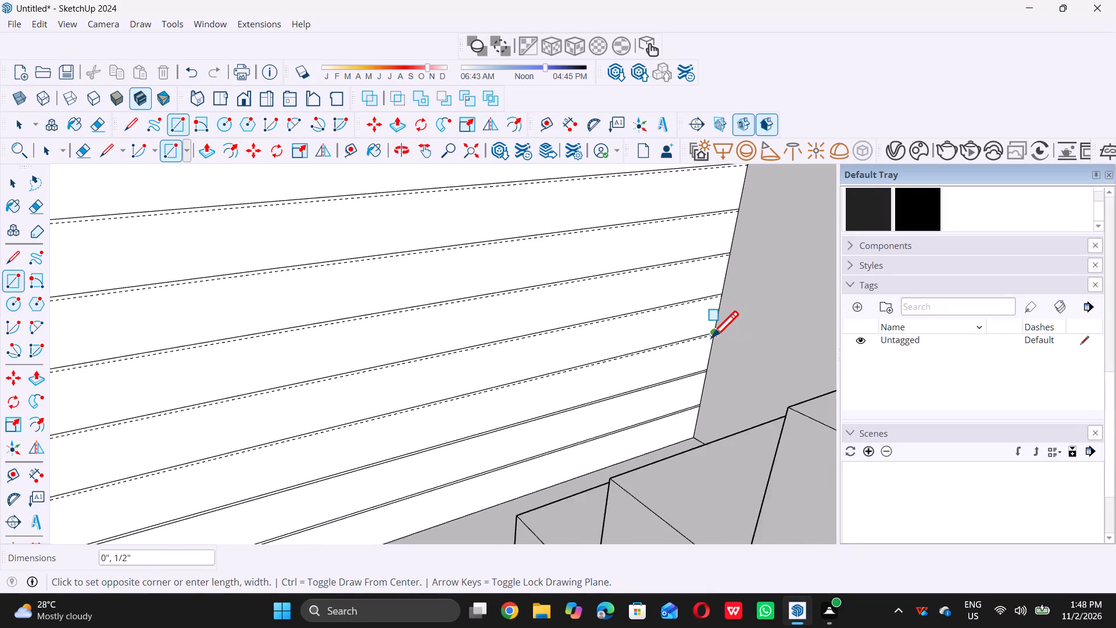
scroll(711, 337, "down", 8)
middle_click_drag(617, 338, 420, 333)
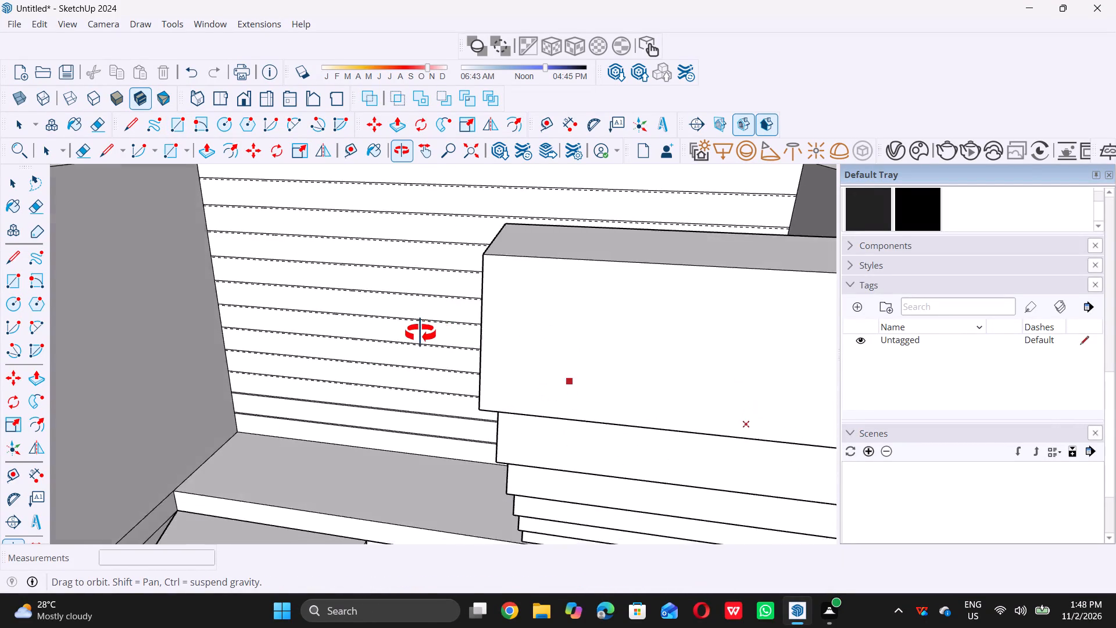
middle_click_drag(420, 333, 419, 333)
middle_click_drag(480, 333, 549, 345)
scroll(550, 345, "up", 1)
scroll(550, 344, "down", 7)
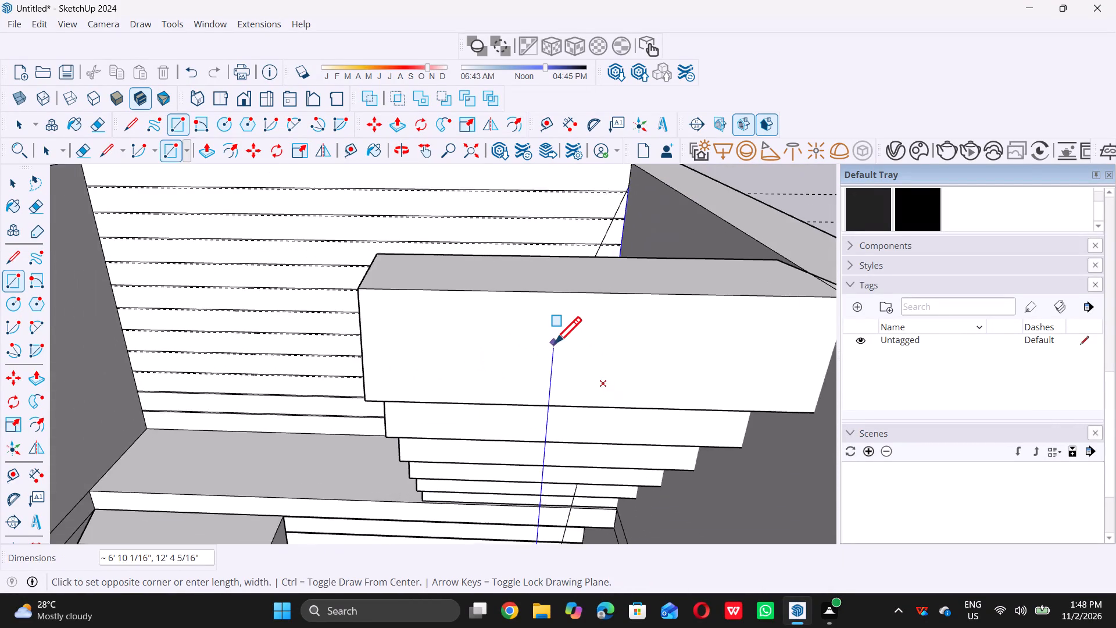
scroll(555, 343, "down", 3)
scroll(284, 334, "up", 5)
scroll(190, 338, "up", 5)
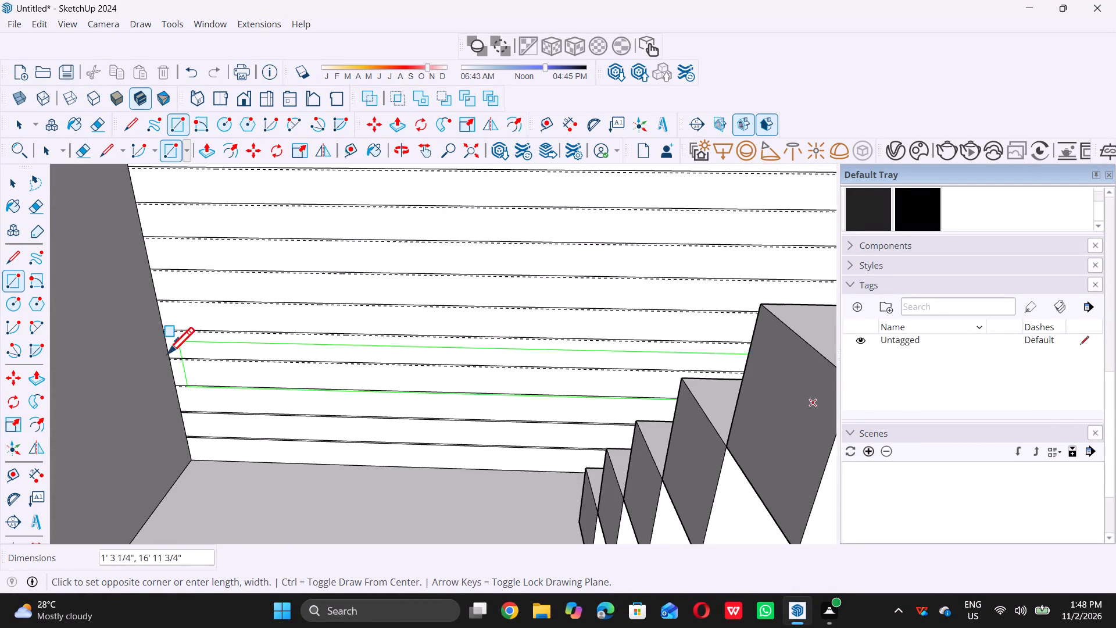
scroll(171, 369, "up", 17)
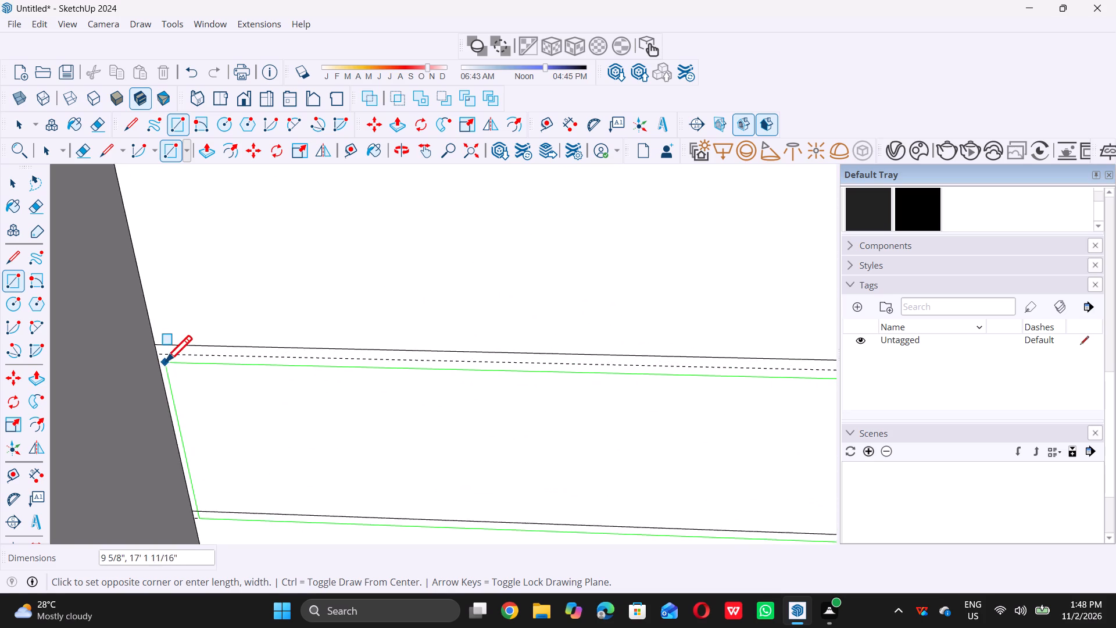
scroll(164, 362, "up", 7)
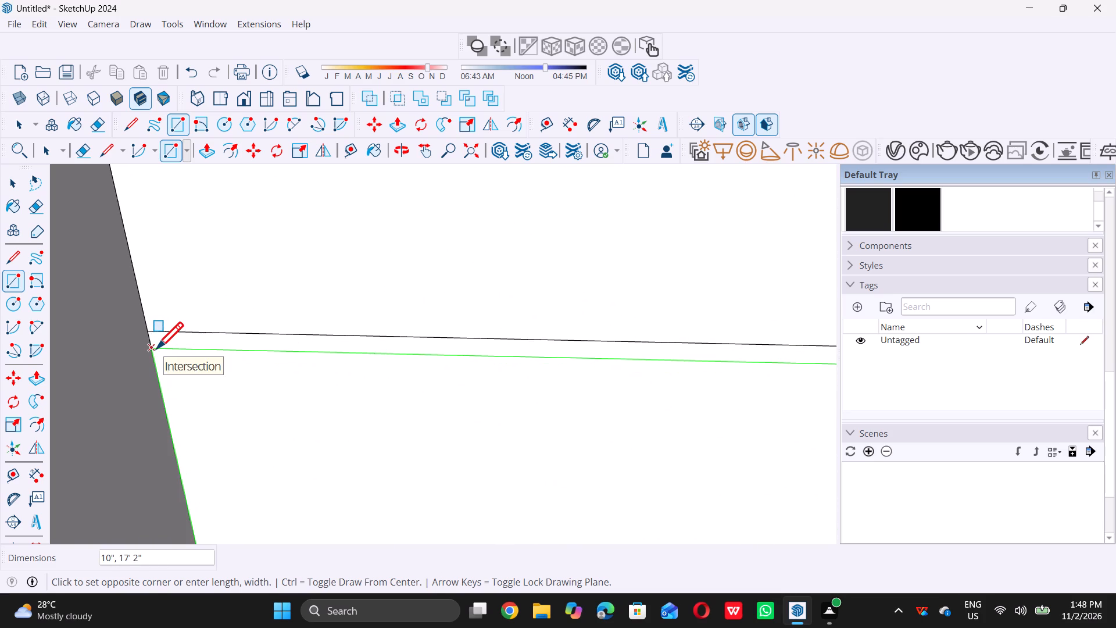
double_click(156, 348)
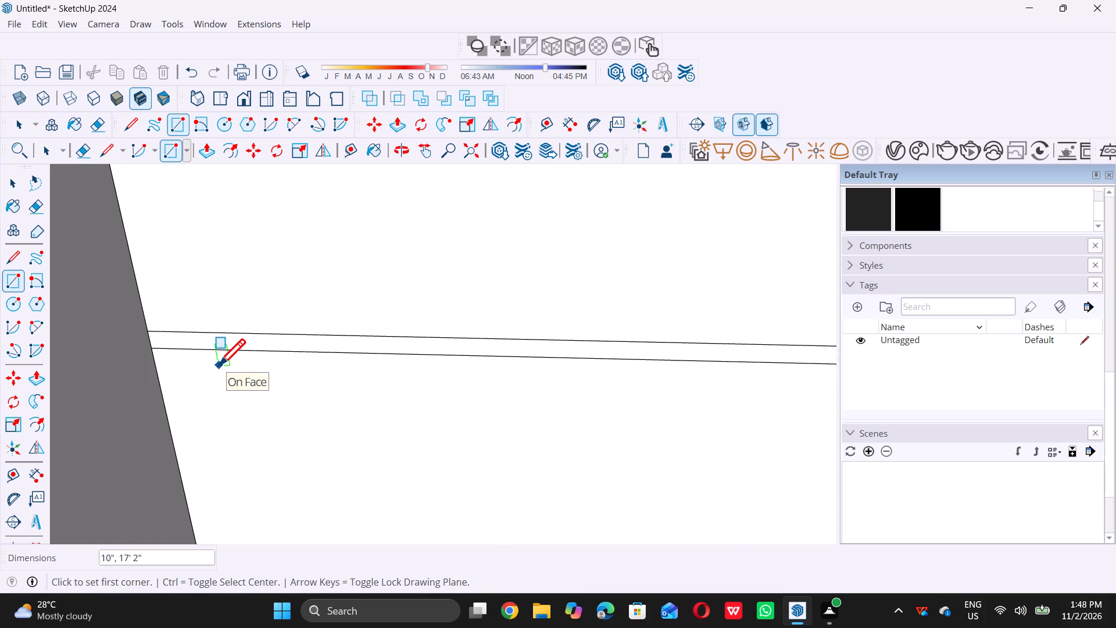
Draw a 10" by 17' 2" rectangle across the upper cross wall between the guides below the seventh and sixth division lines.
scroll(242, 359, "down", 20)
scroll(242, 359, "down", 2)
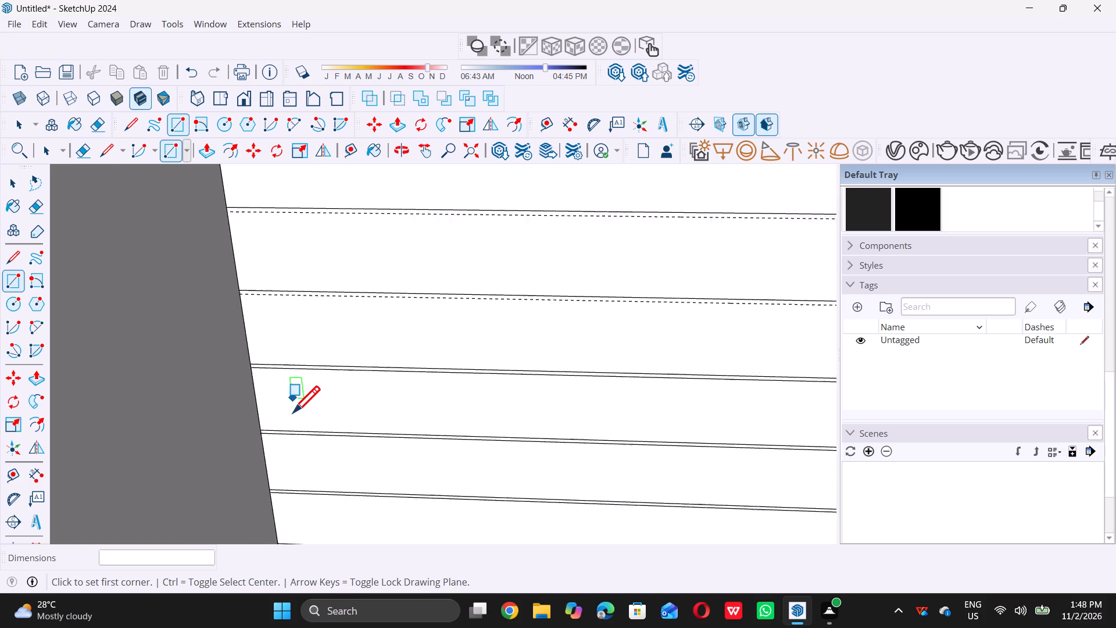
scroll(293, 412, "down", 7)
scroll(303, 358, "up", 19)
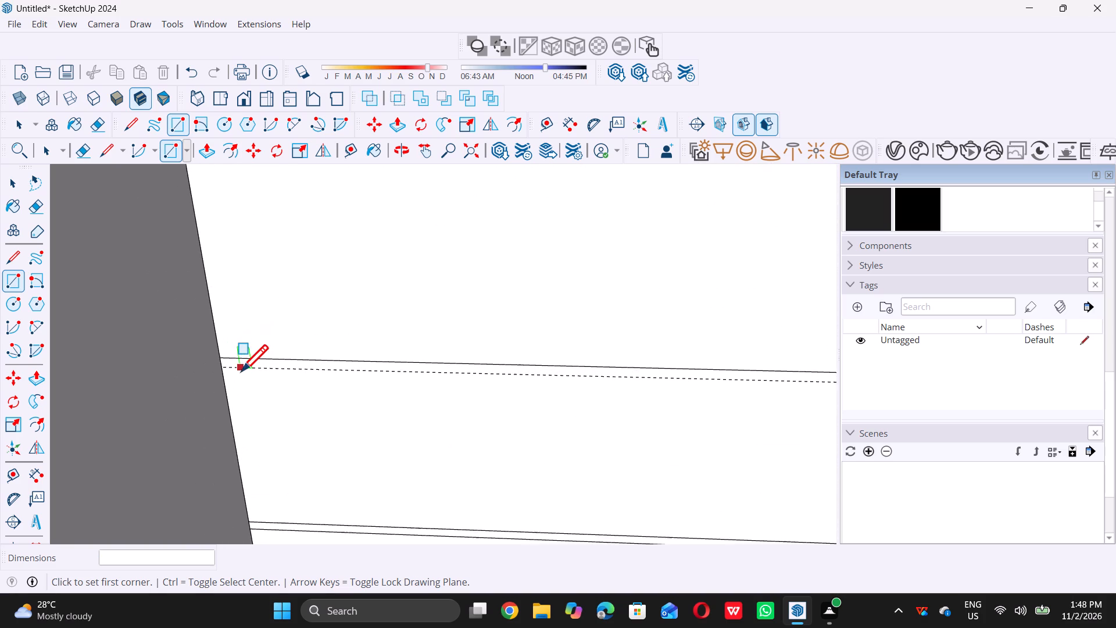
scroll(239, 370, "up", 9)
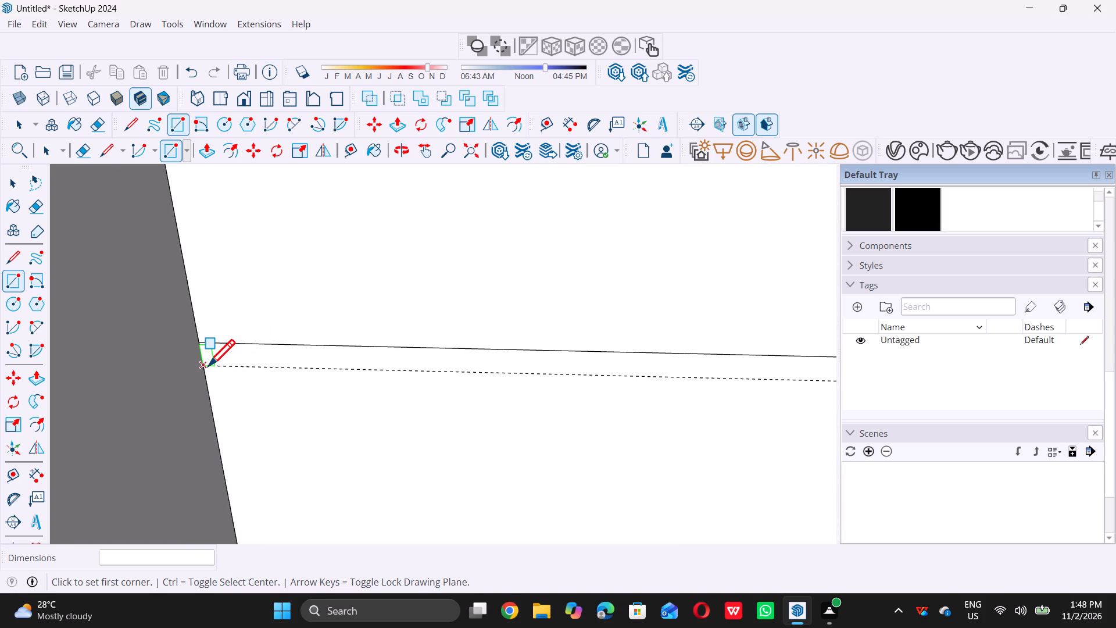
left_click(208, 366)
scroll(208, 366, "down", 20)
scroll(208, 366, "down", 1)
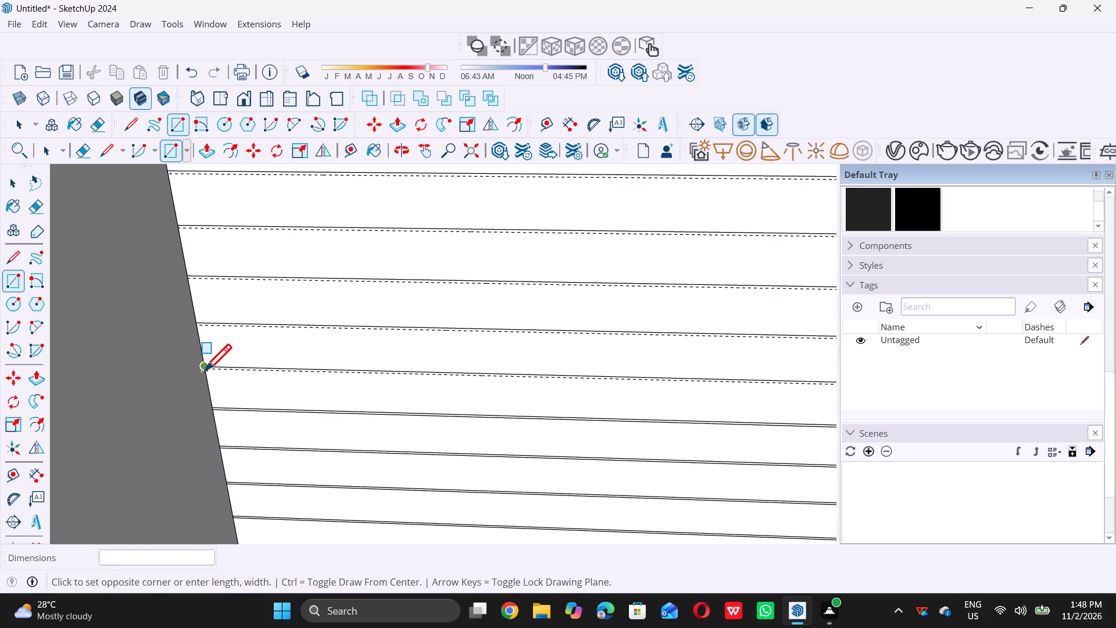
scroll(205, 370, "down", 6)
middle_click_drag(569, 333, 574, 372)
middle_click(574, 372)
scroll(610, 388, "up", 12)
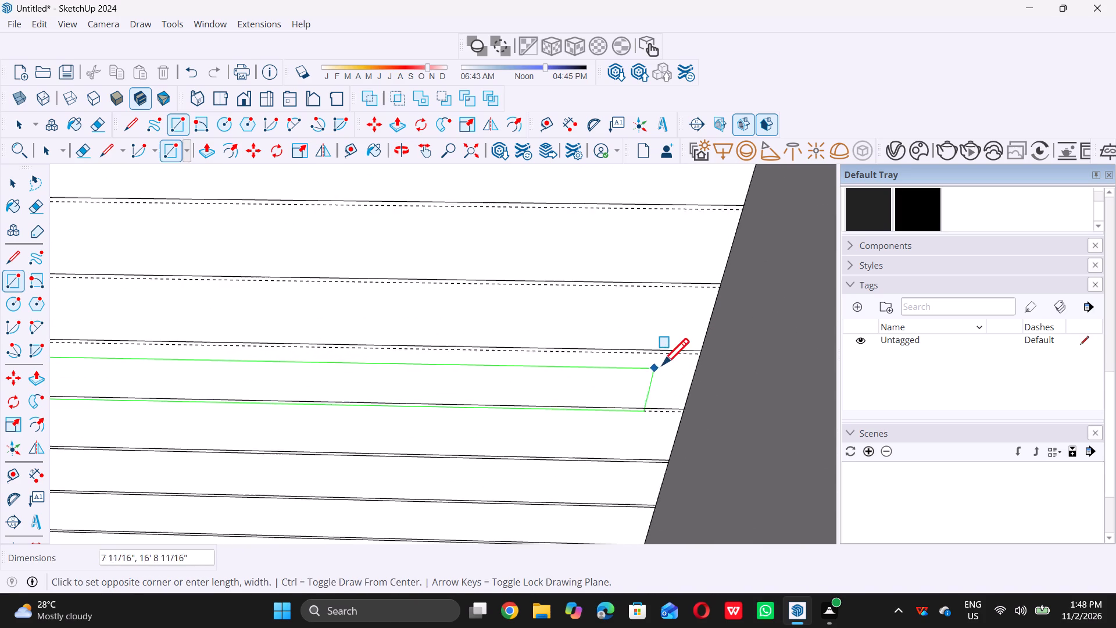
scroll(675, 363, "up", 9)
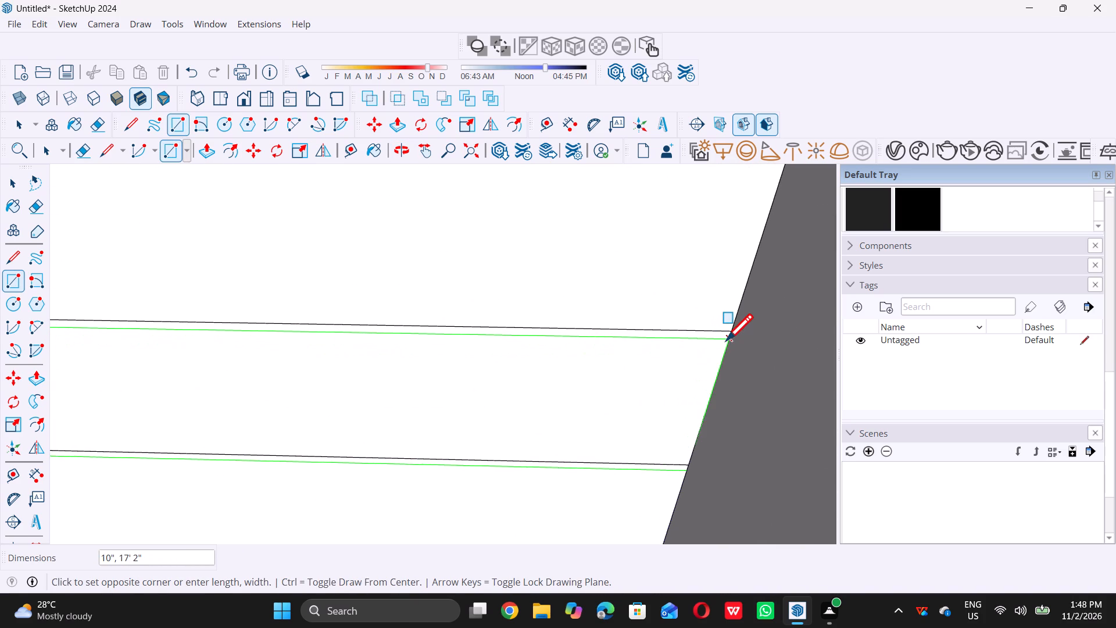
double_click(726, 340)
Draw a 10" by 17' 2" rectangle across the upper cross wall between the guides below the fifth and fourth division lines.
scroll(635, 406, "down", 15)
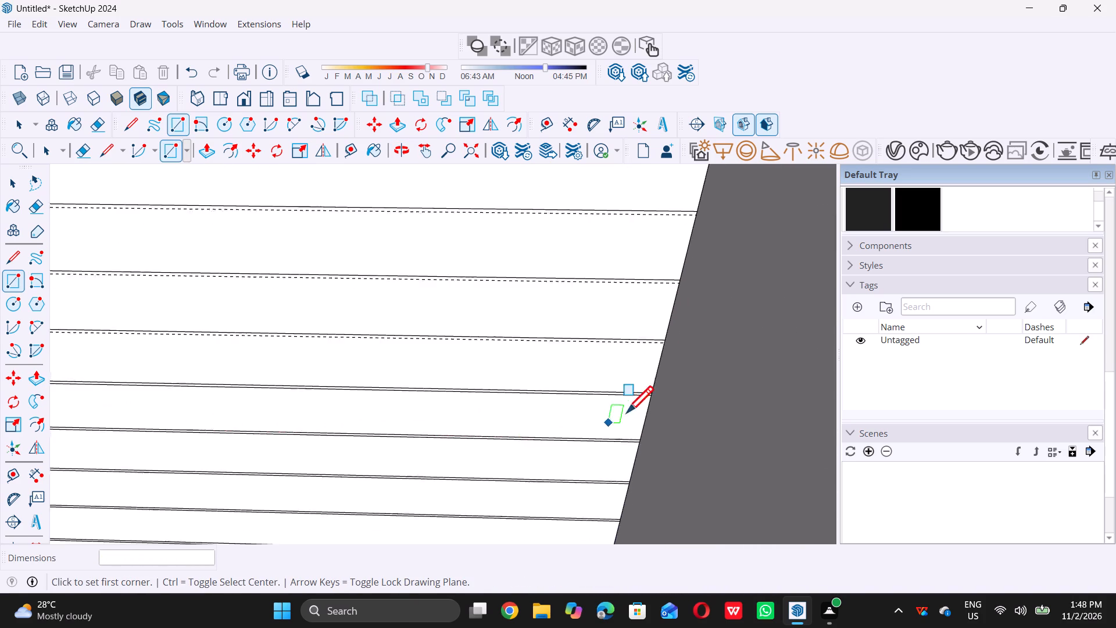
scroll(627, 412, "down", 1)
scroll(659, 332, "up", 11)
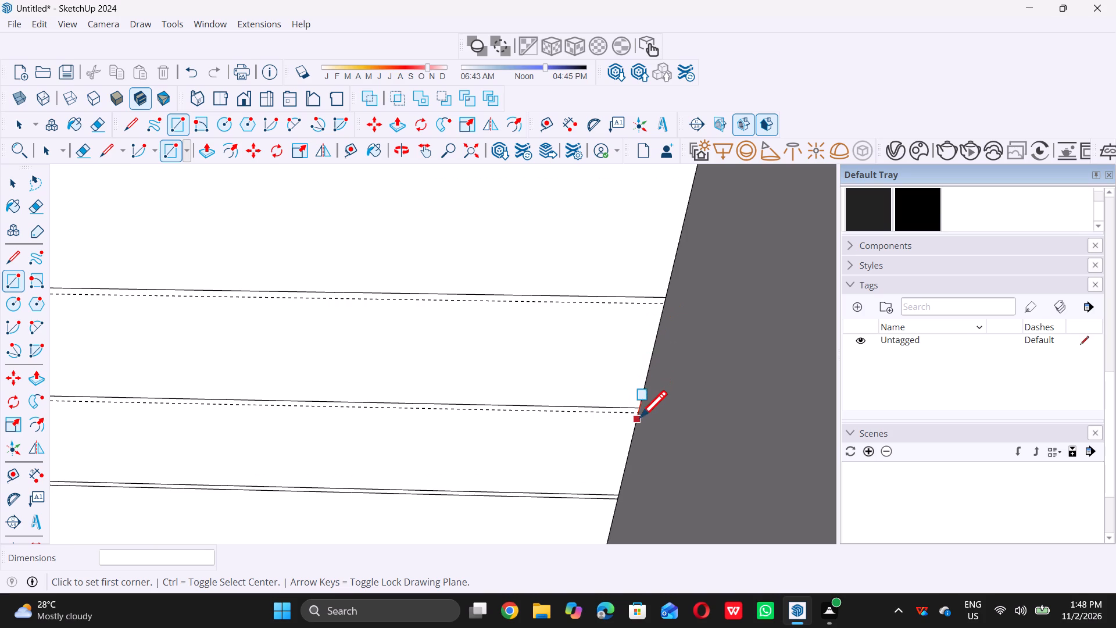
scroll(632, 418, "up", 4)
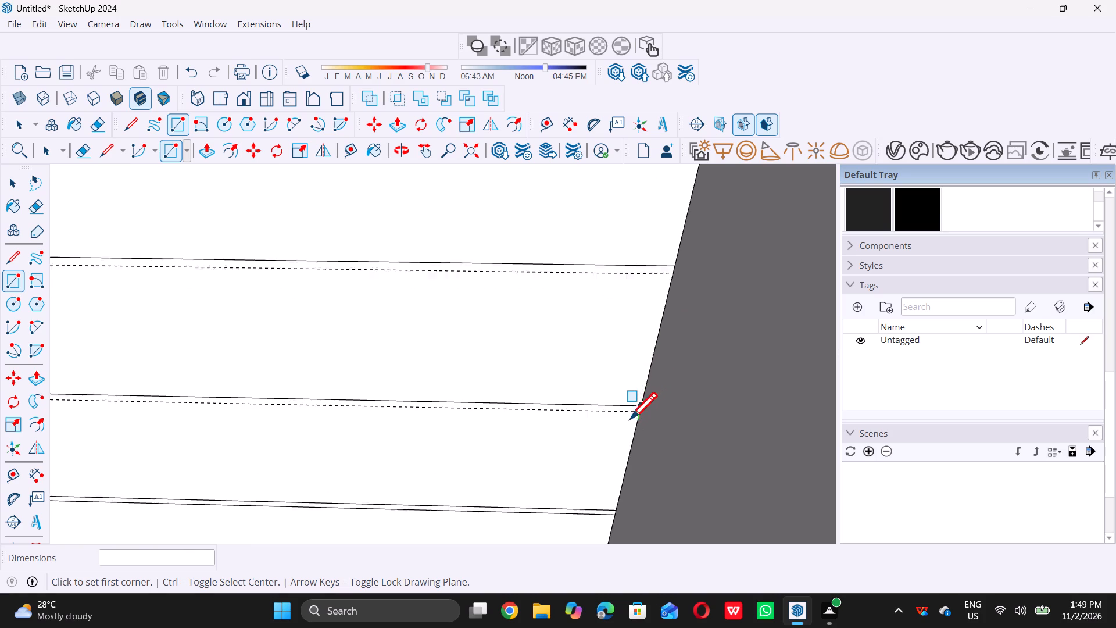
scroll(630, 419, "up", 3)
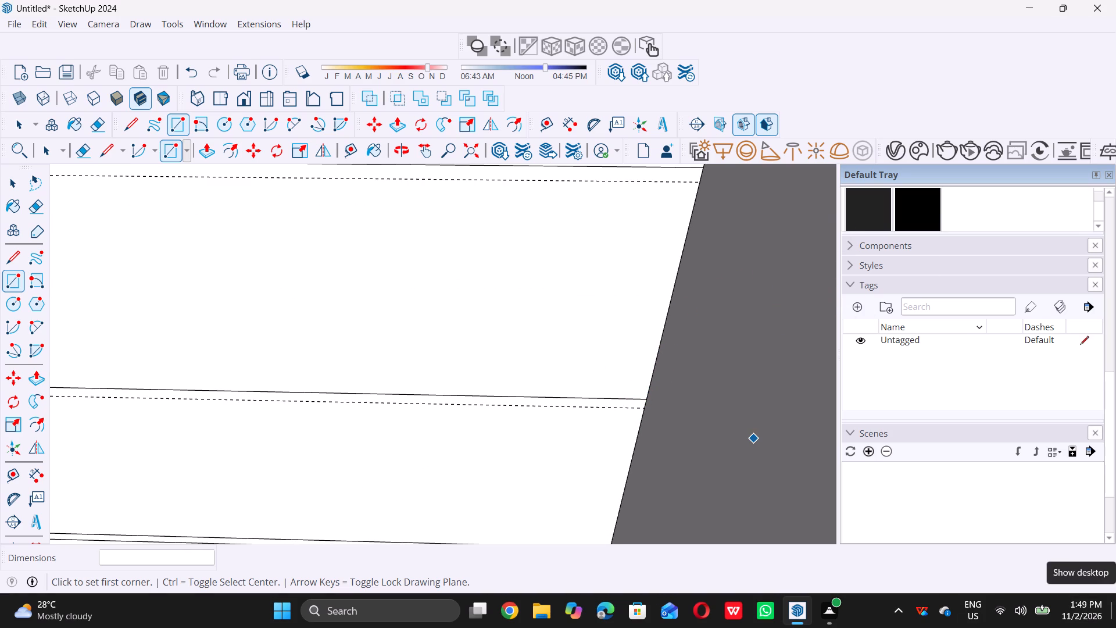
scroll(654, 405, "up", 4)
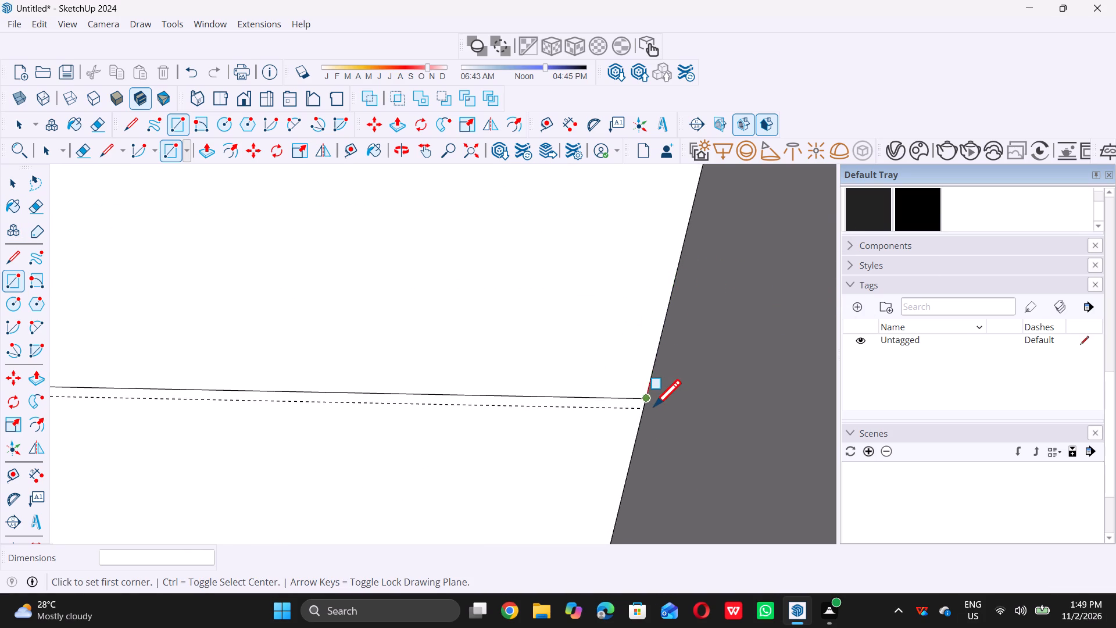
scroll(654, 406, "up", 2)
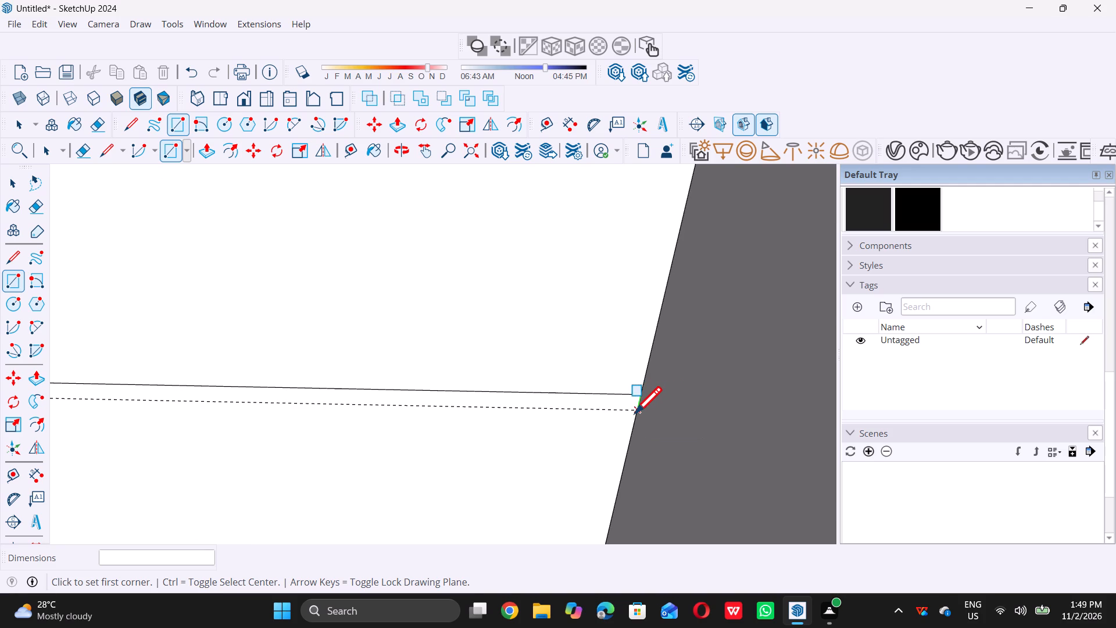
left_click(635, 413)
scroll(498, 359, "down", 12)
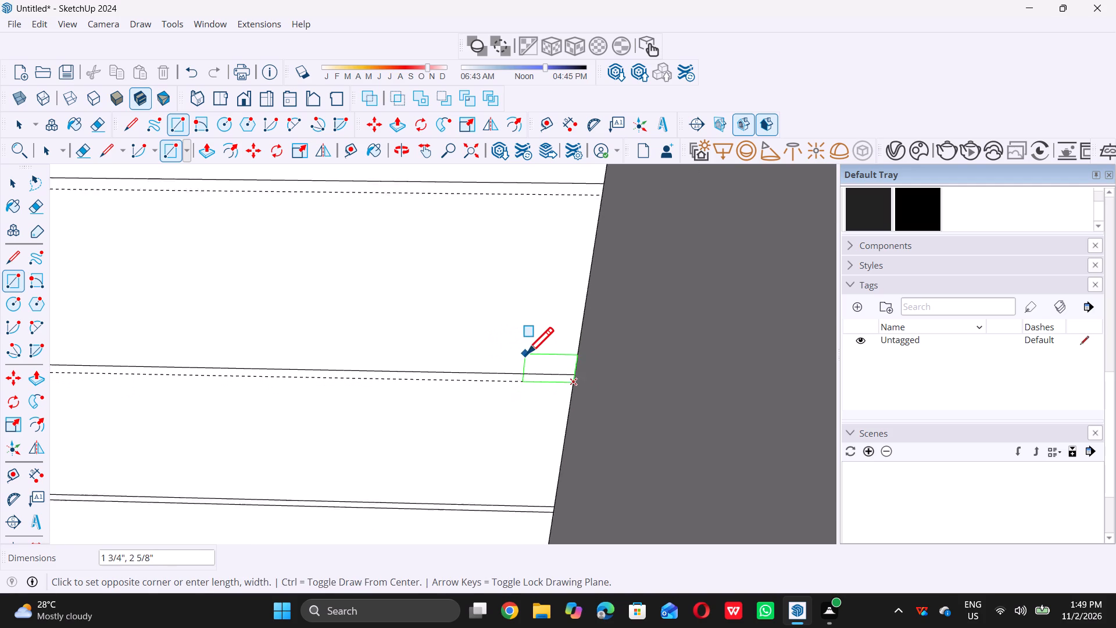
scroll(527, 354, "down", 18)
scroll(531, 342, "down", 4)
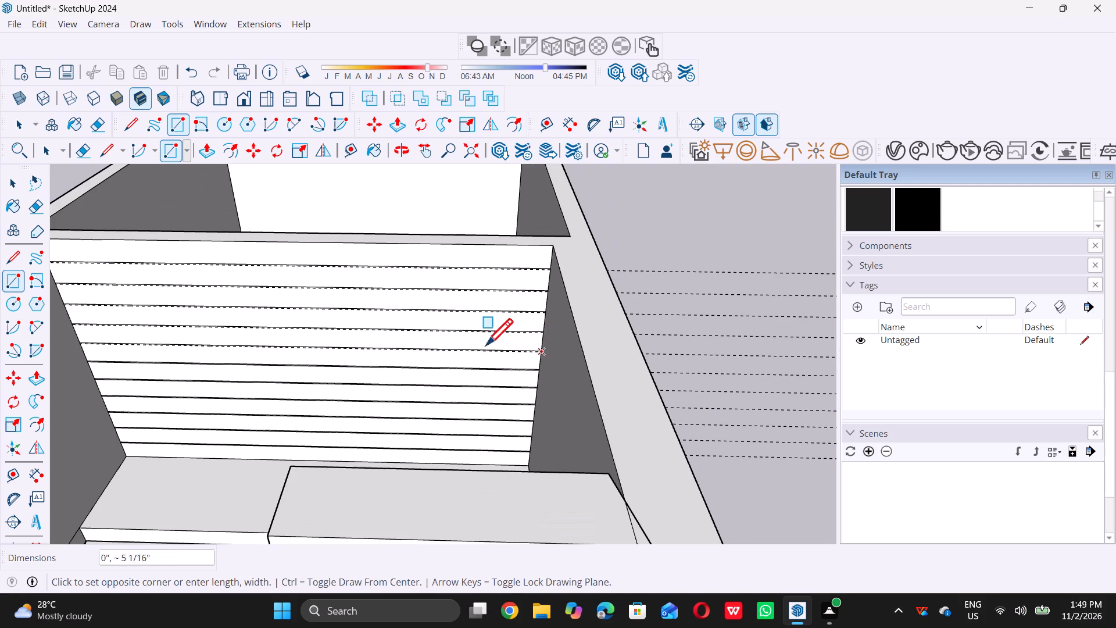
scroll(243, 347, "down", 5)
scroll(144, 334, "up", 6)
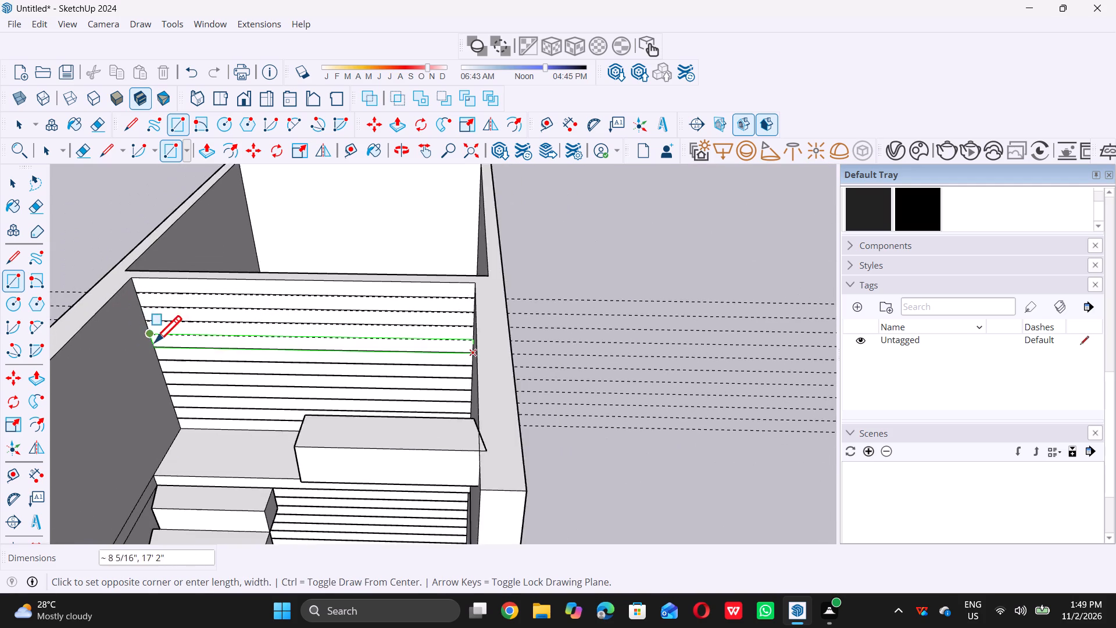
scroll(152, 342, "up", 14)
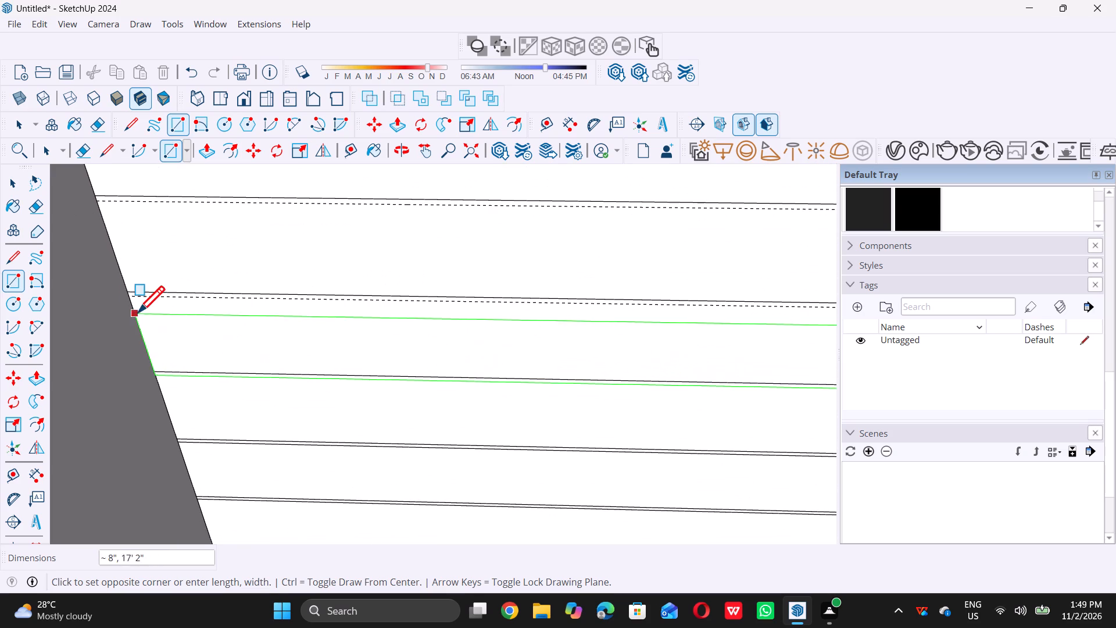
scroll(131, 305, "up", 8)
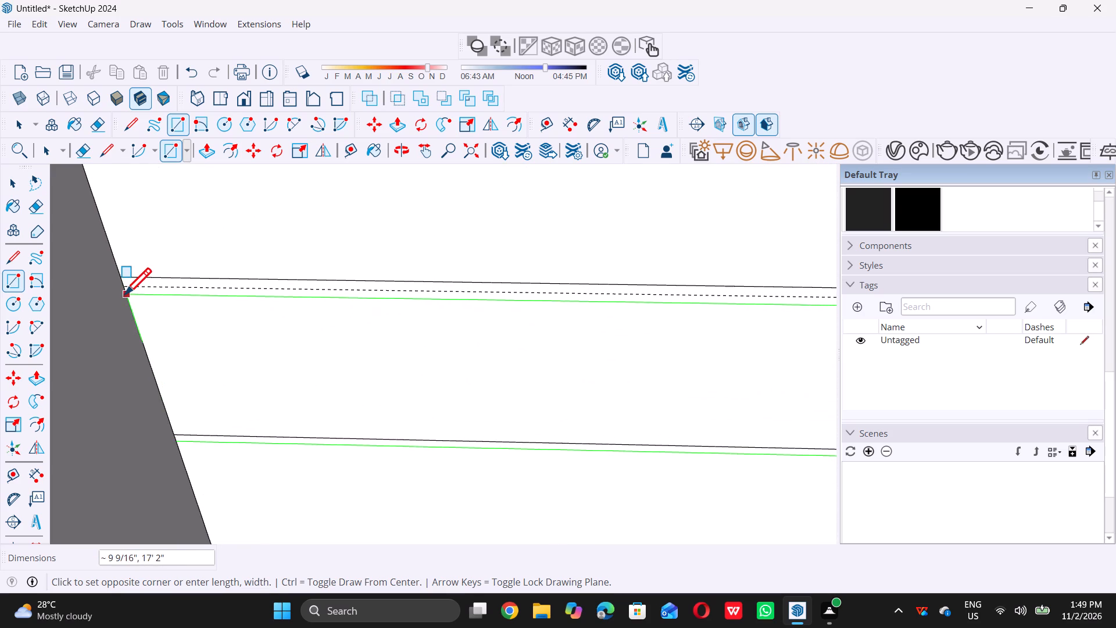
left_click(124, 290)
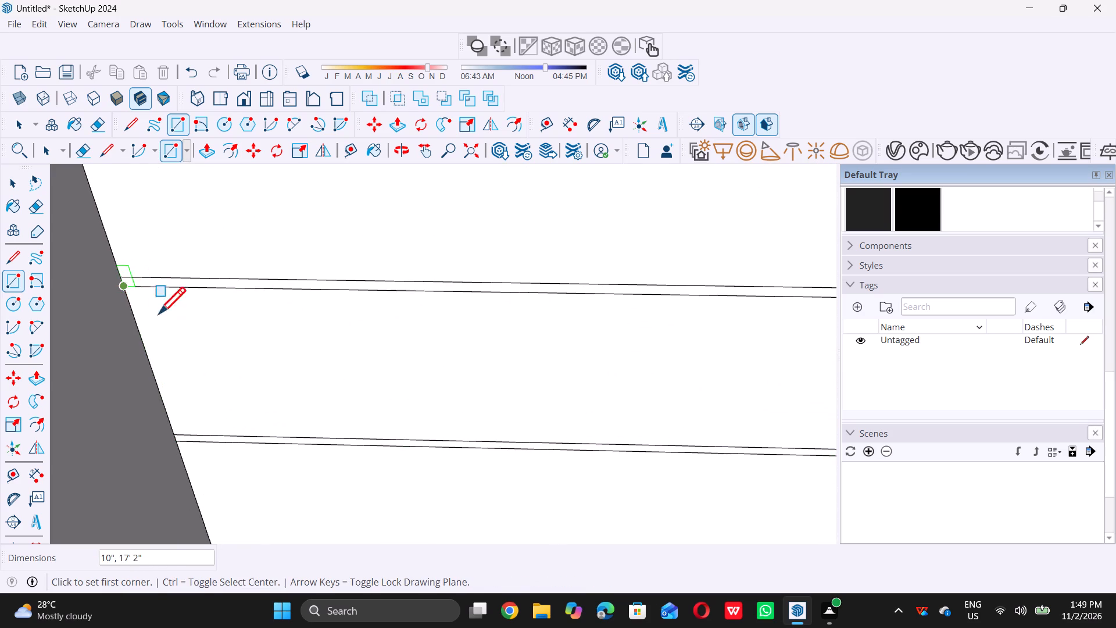
Draw a 17' 2" wide rectangle across the upper cross wall between the guides below the third and second division lines.
scroll(256, 364, "down", 19)
scroll(373, 363, "up", 5)
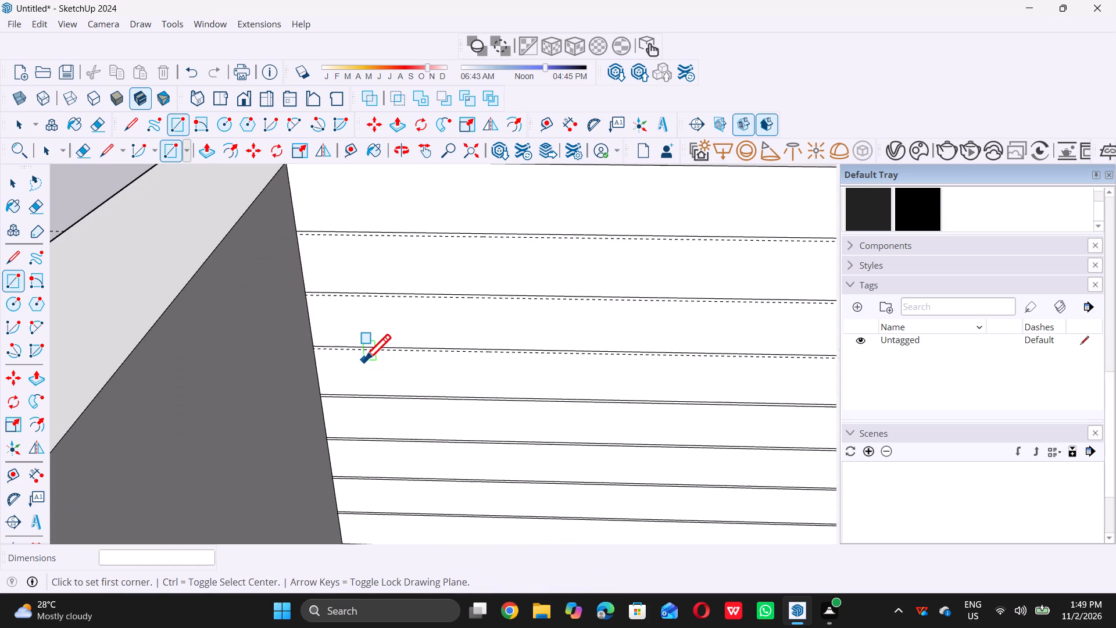
scroll(303, 334, "up", 16)
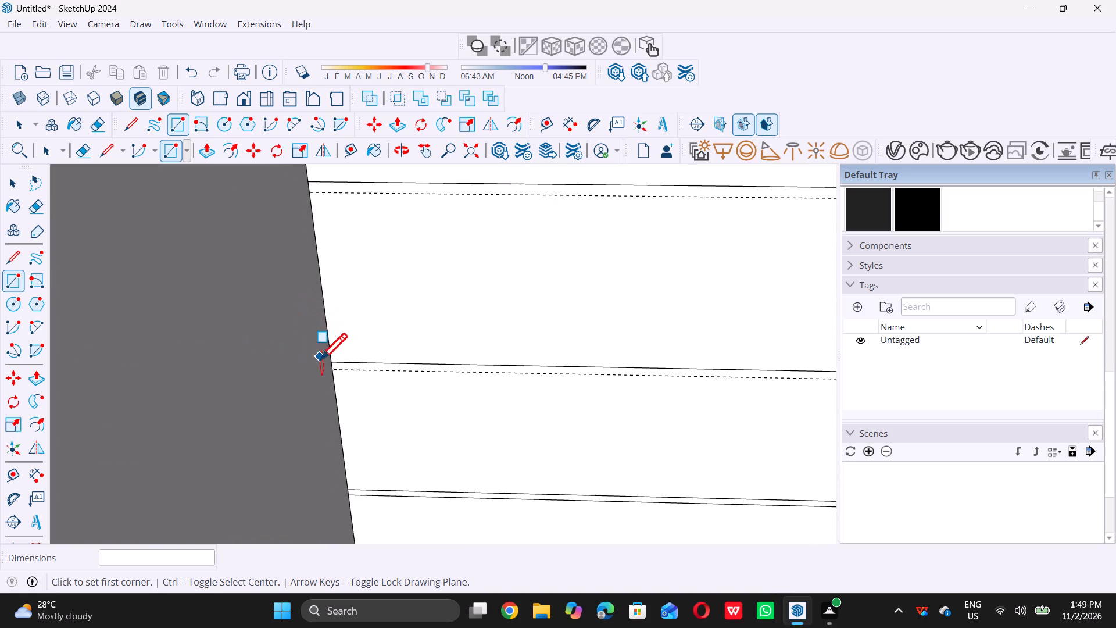
scroll(320, 359, "up", 4)
double_click(338, 376)
scroll(317, 367, "down", 5)
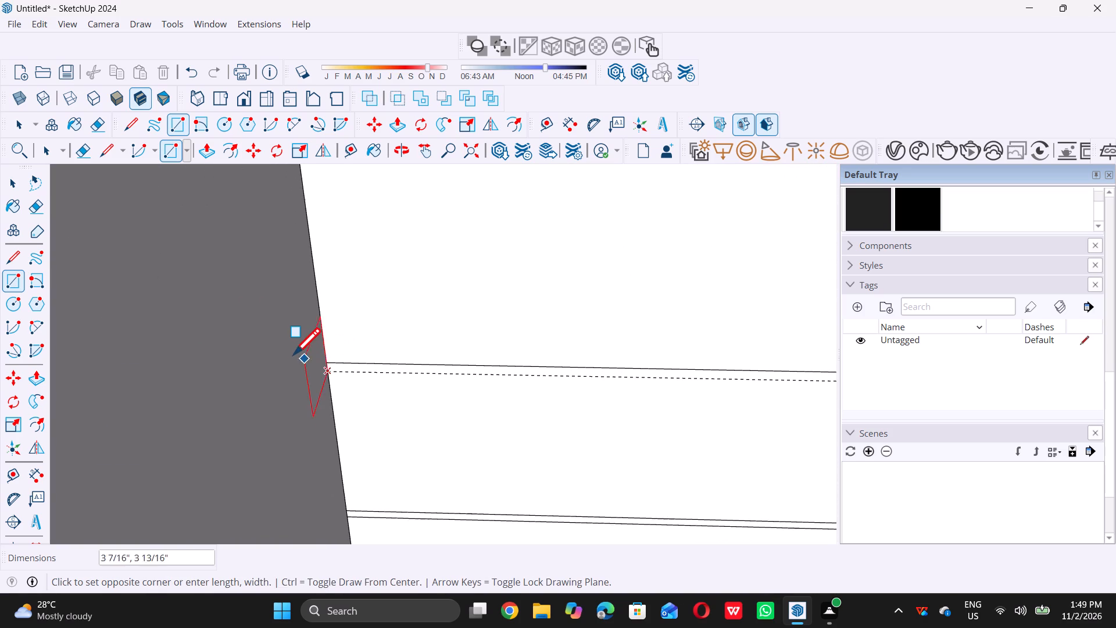
scroll(294, 354, "down", 20)
scroll(294, 354, "down", 8)
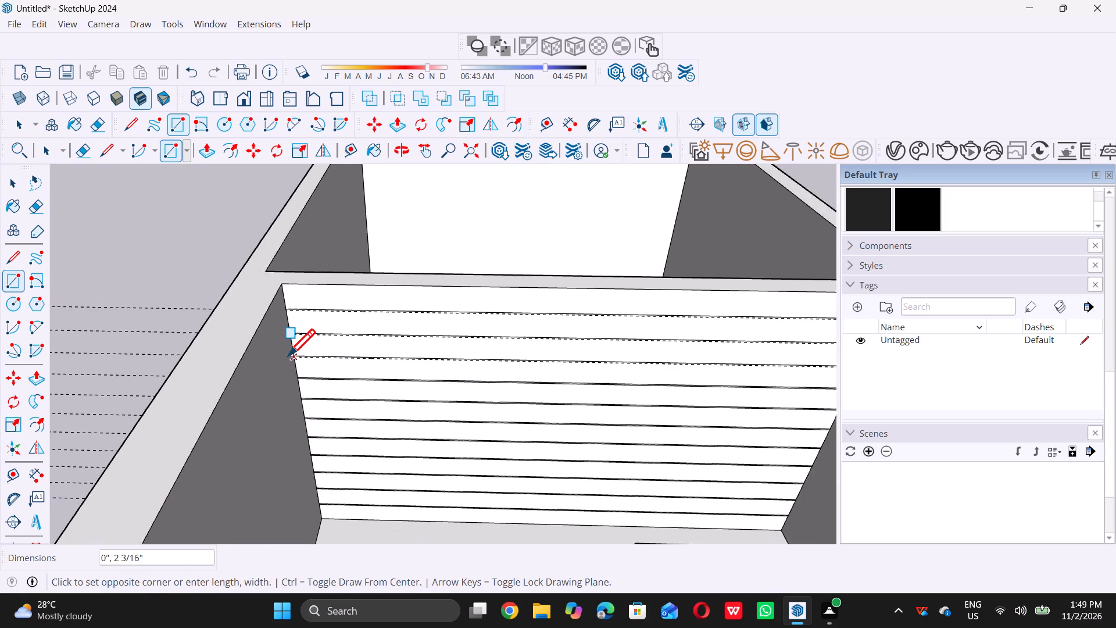
scroll(288, 355, "down", 1)
scroll(741, 358, "up", 4)
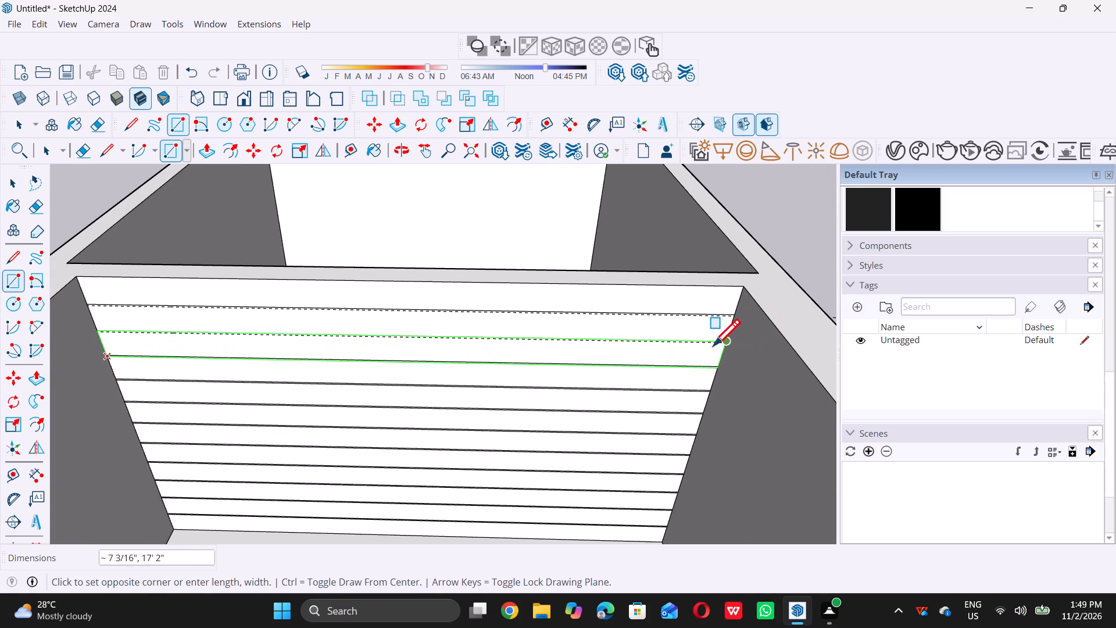
scroll(724, 341, "up", 19)
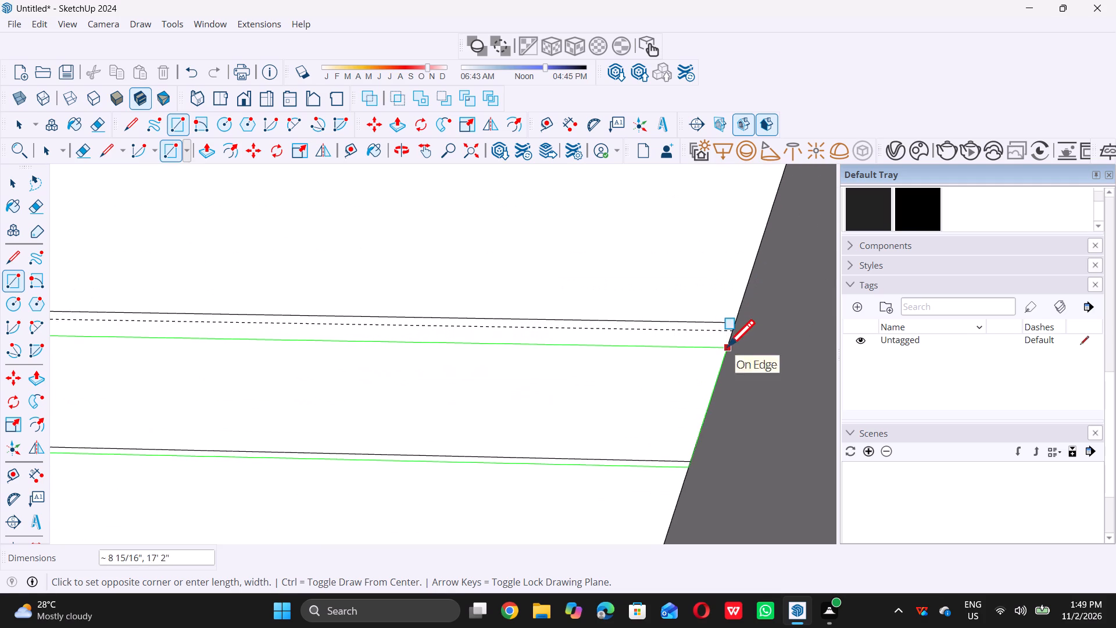
left_click(731, 334)
scroll(721, 348, "down", 11)
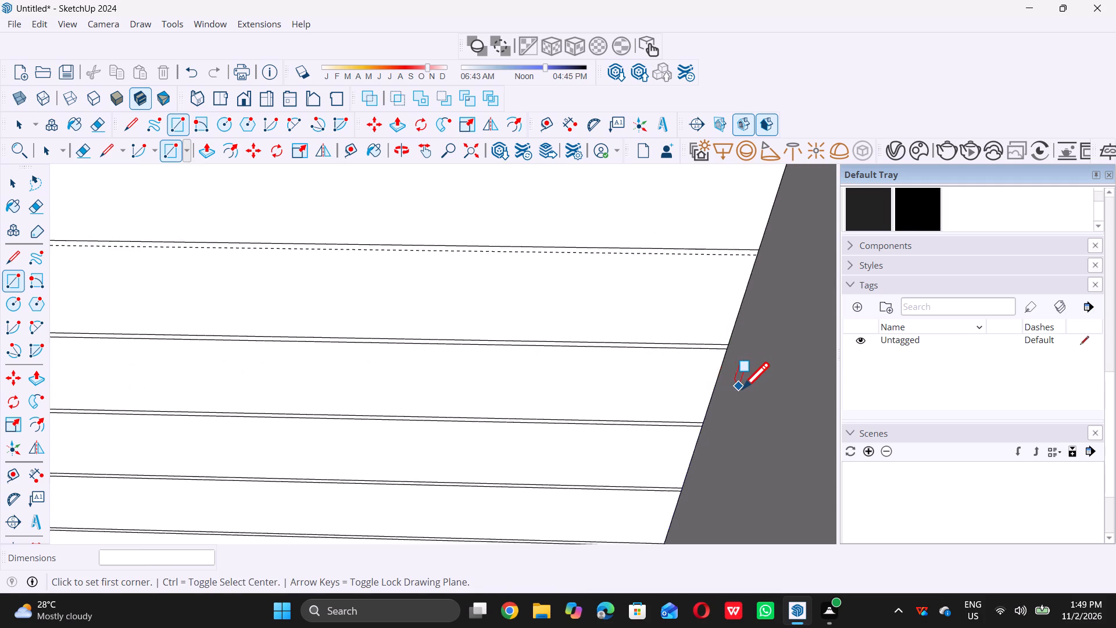
scroll(742, 388, "down", 9)
scroll(346, 301, "down", 13)
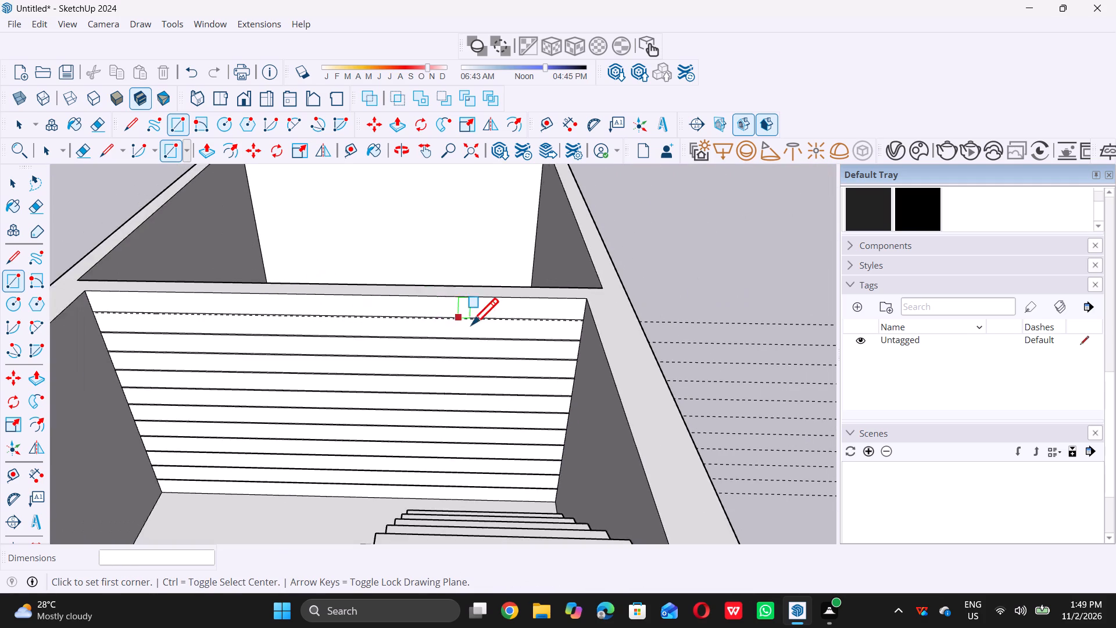
Draw a thin rectangle, 1/2" by 17' 2", across the upper cross wall between the topmost division line and the guide just below it.
scroll(210, 314, "up", 15)
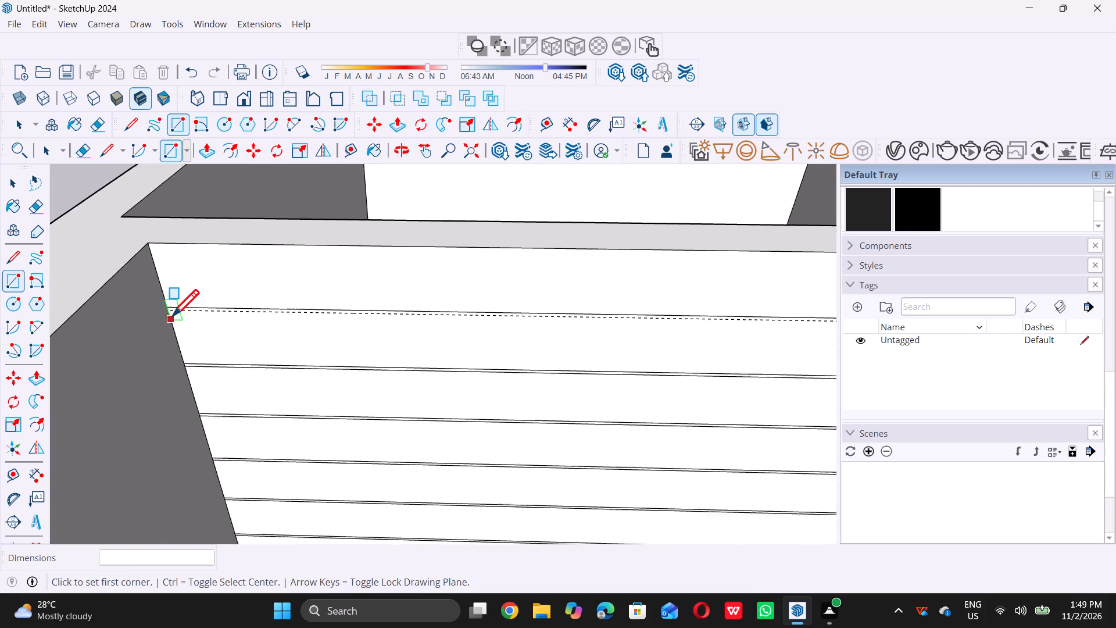
scroll(172, 316, "up", 20)
scroll(172, 316, "up", 2)
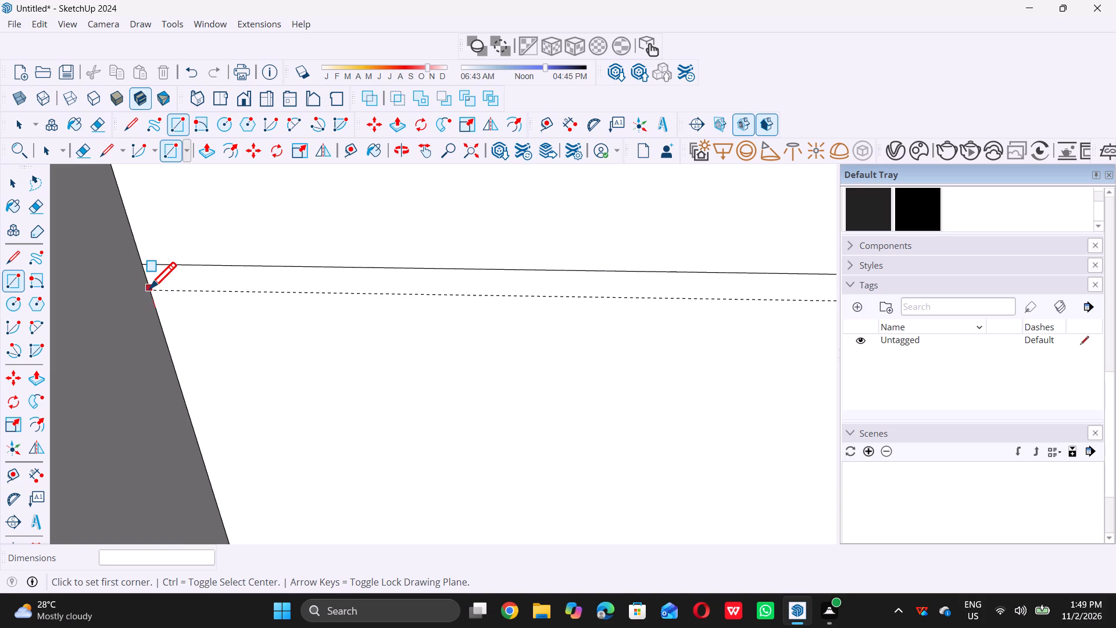
double_click(152, 292)
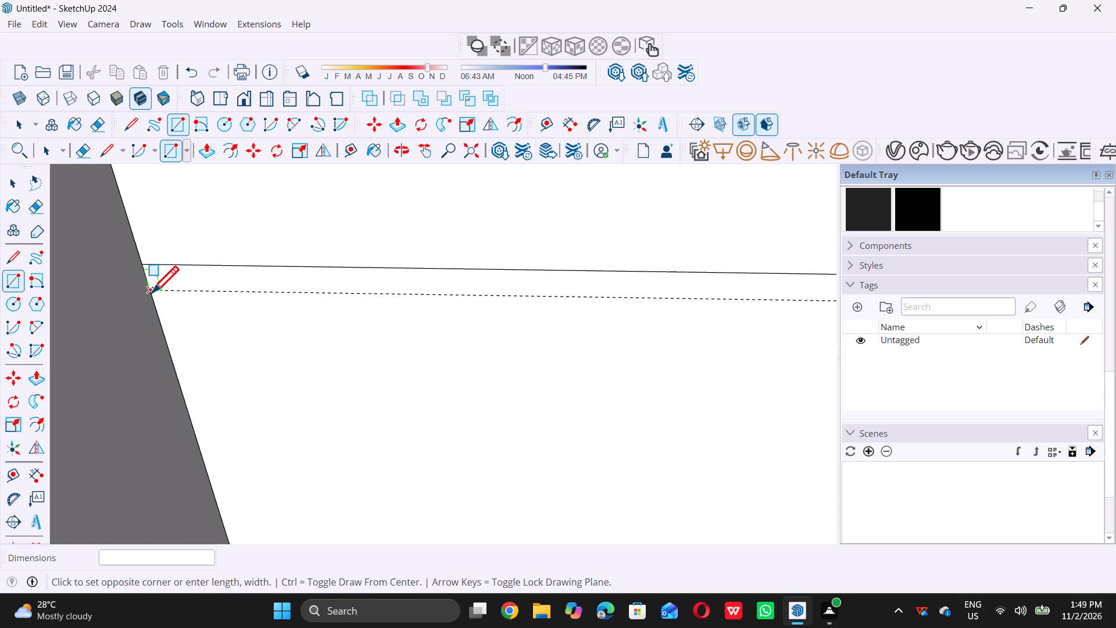
scroll(151, 291, "down", 20)
scroll(151, 291, "down", 11)
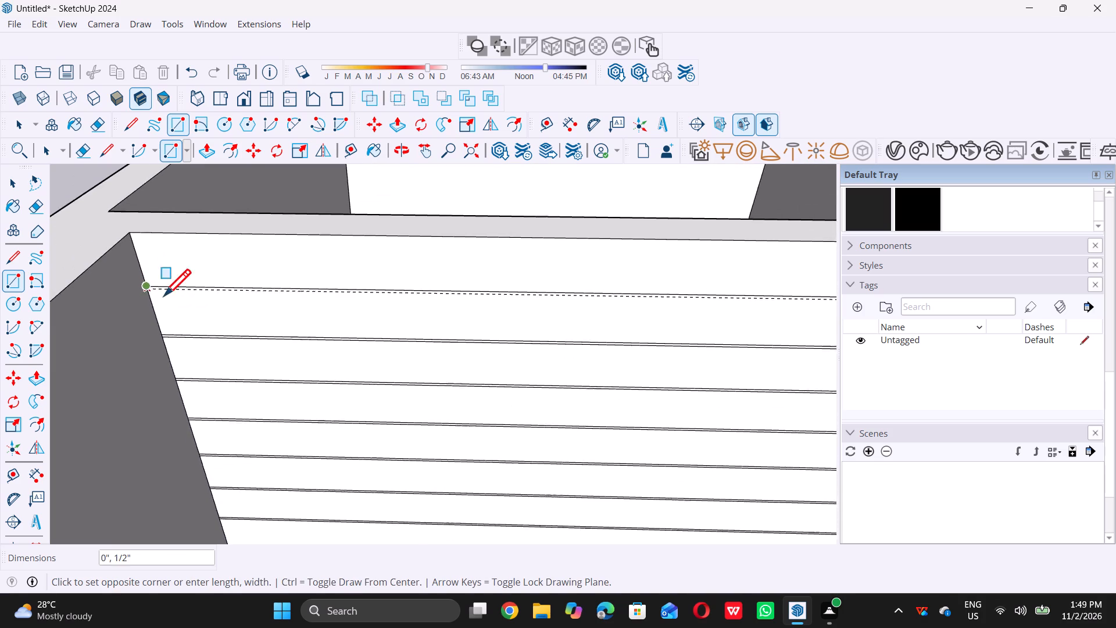
scroll(410, 337, "down", 13)
scroll(652, 329, "up", 5)
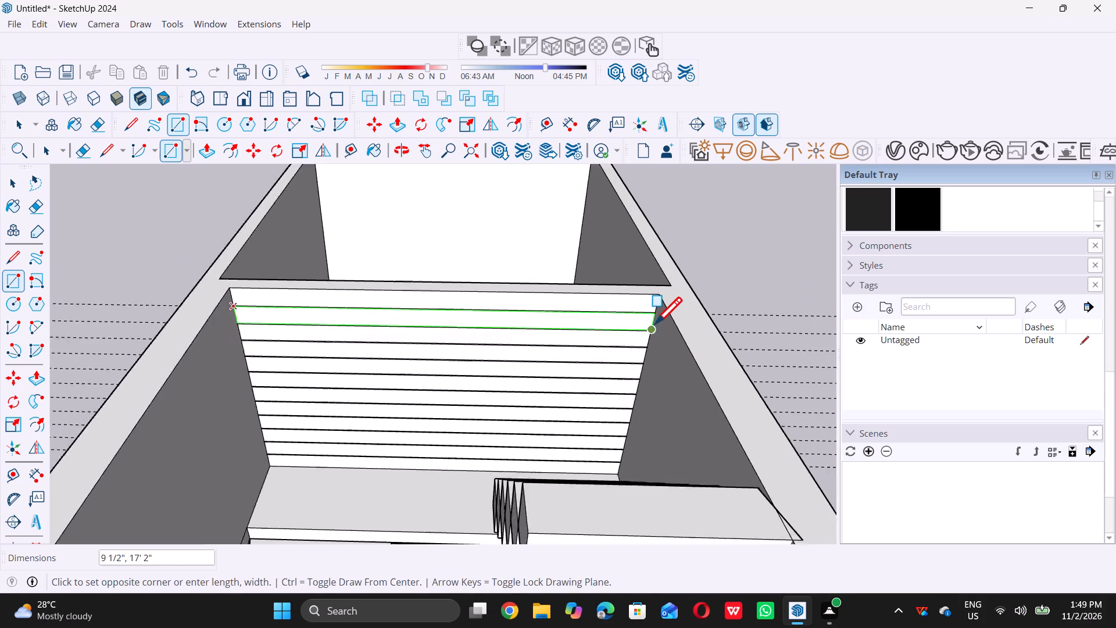
scroll(656, 318, "up", 18)
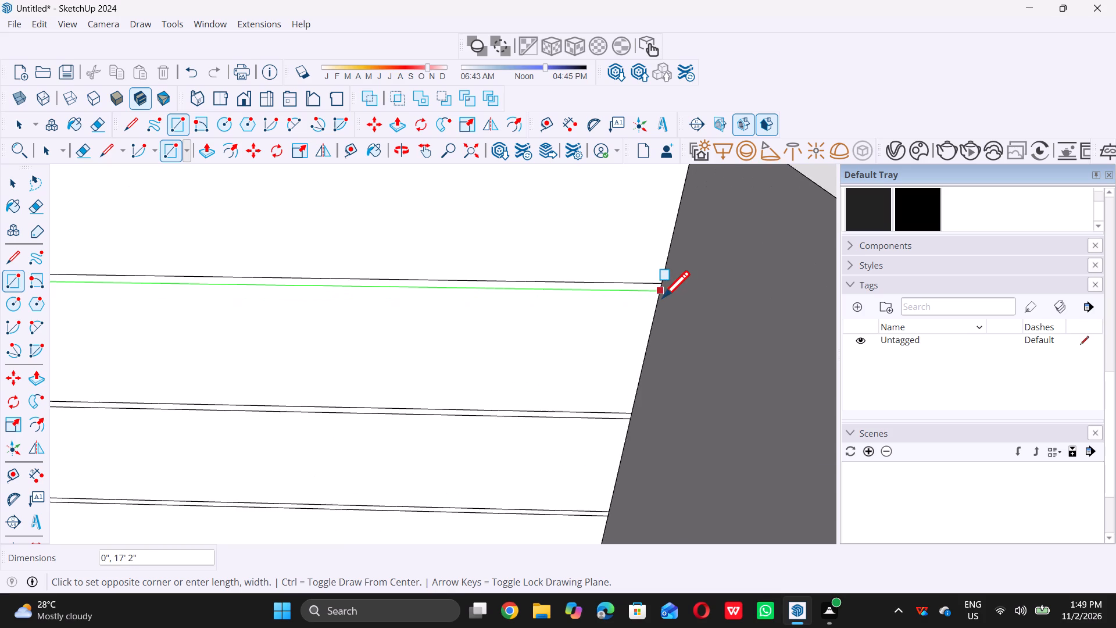
scroll(663, 297, "up", 12)
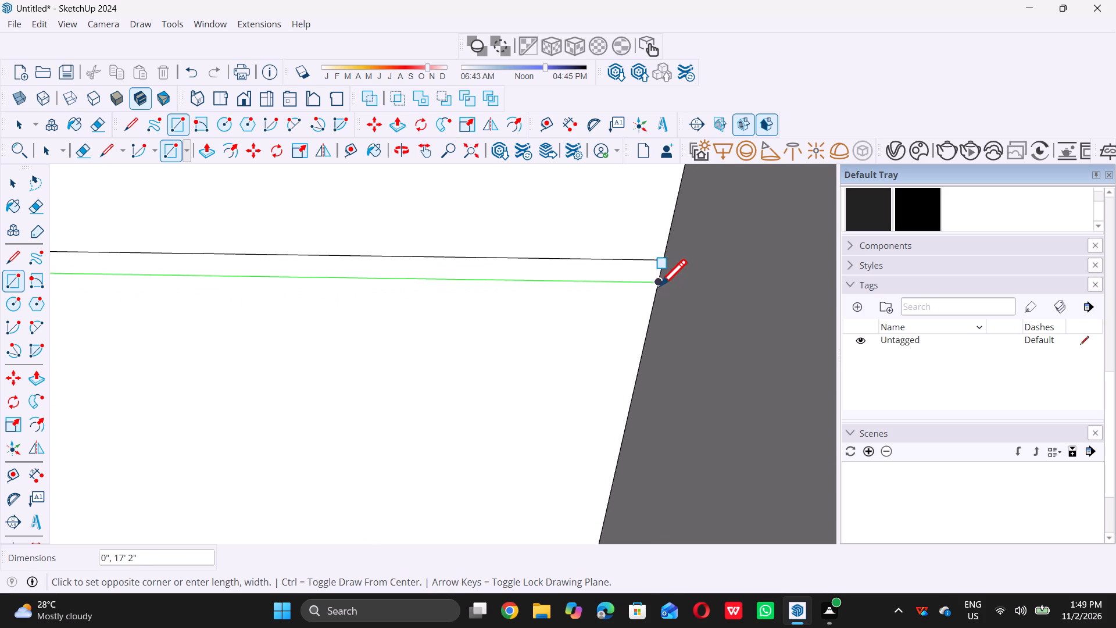
double_click(660, 286)
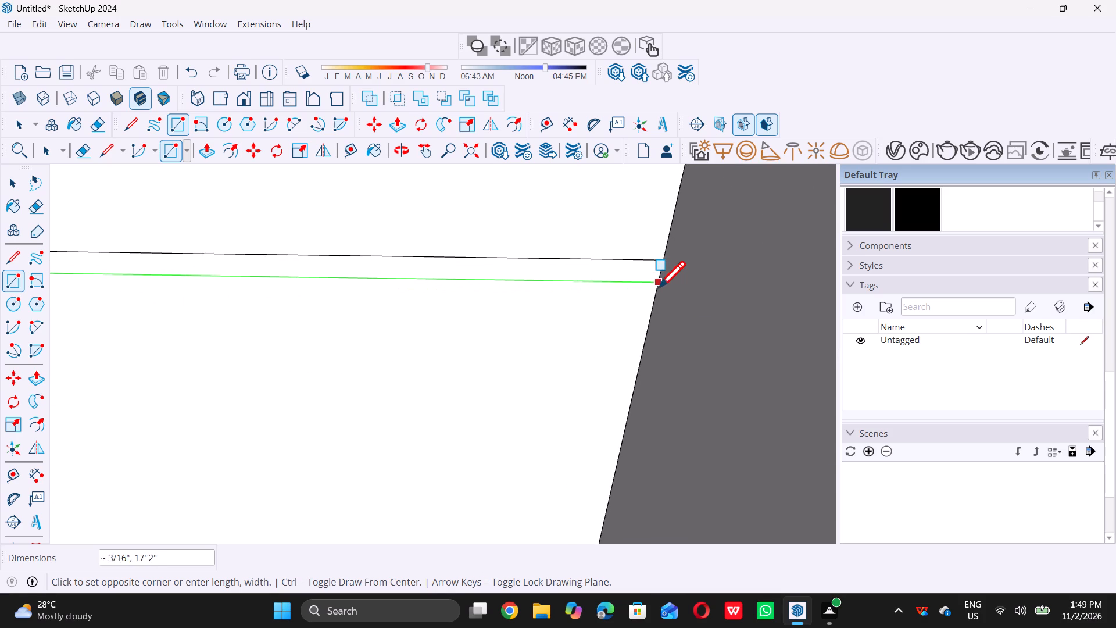
double_click(658, 285)
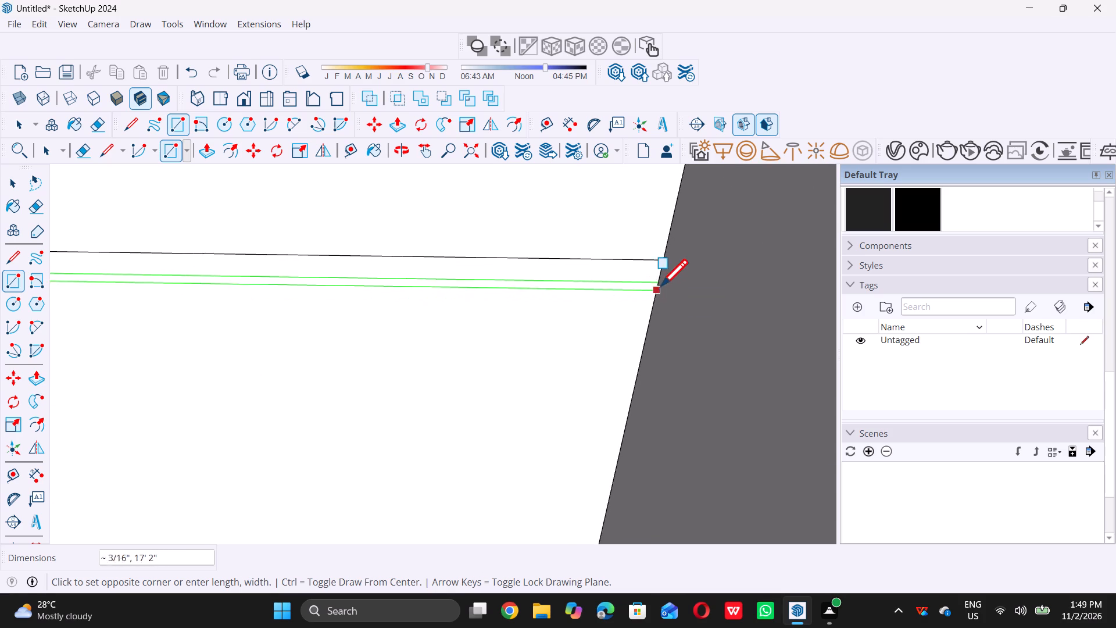
left_click(663, 265)
key("space")
scroll(638, 315, "down", 4)
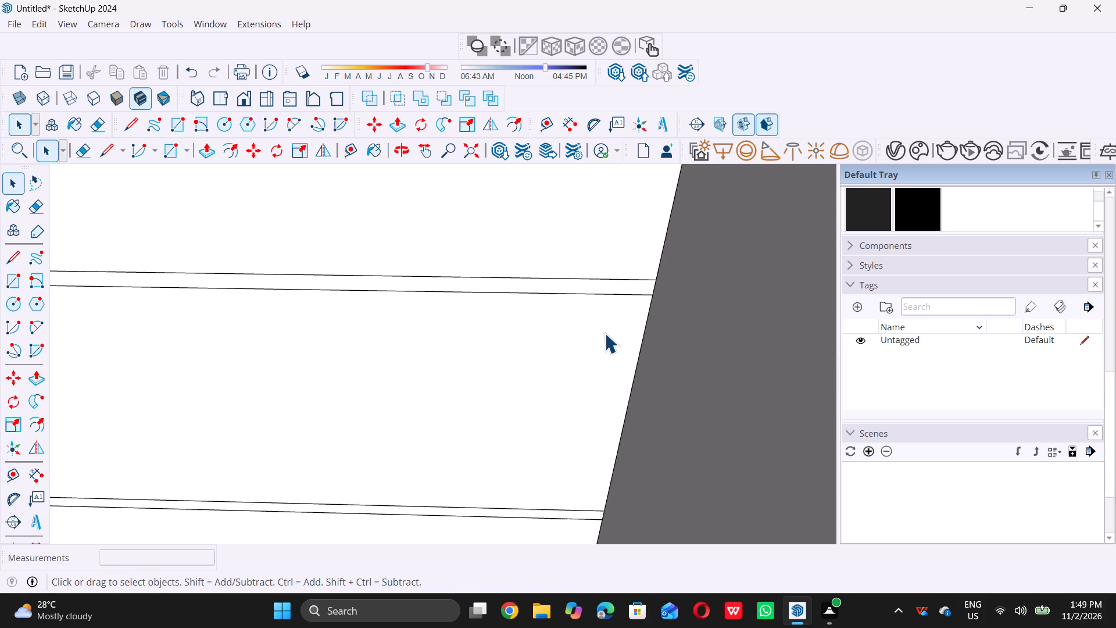
scroll(604, 333, "down", 20)
scroll(604, 333, "down", 15)
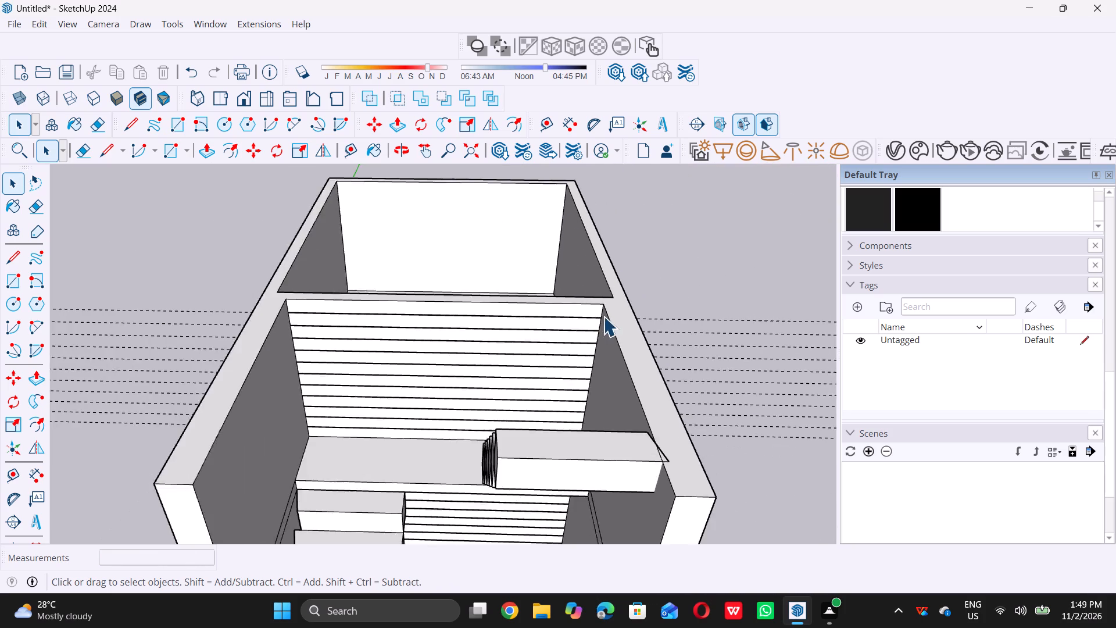
scroll(603, 316, "down", 7)
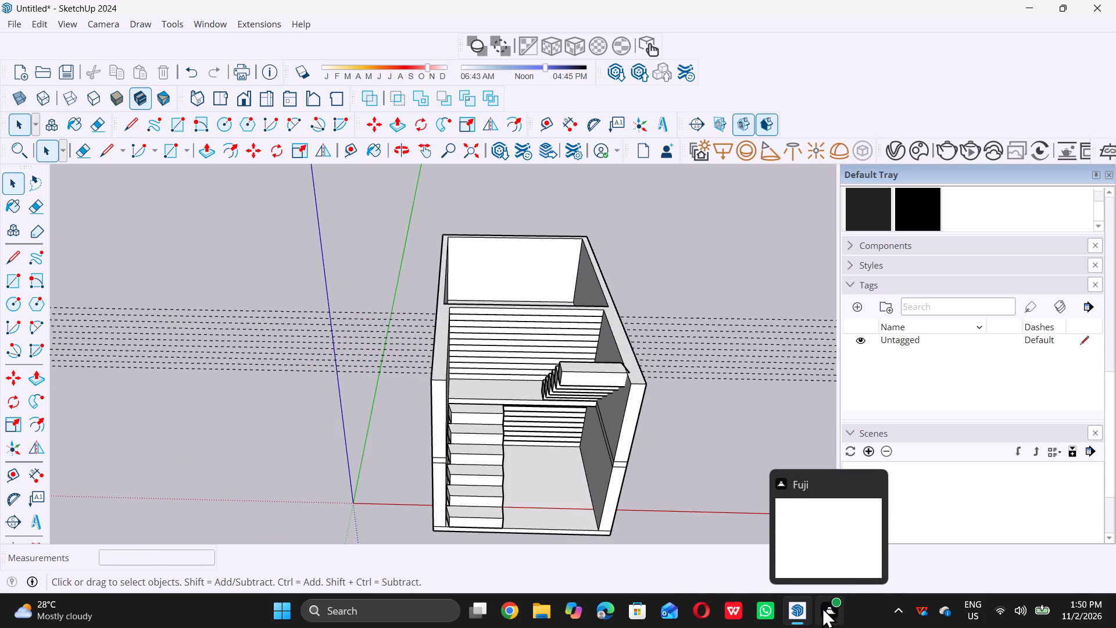
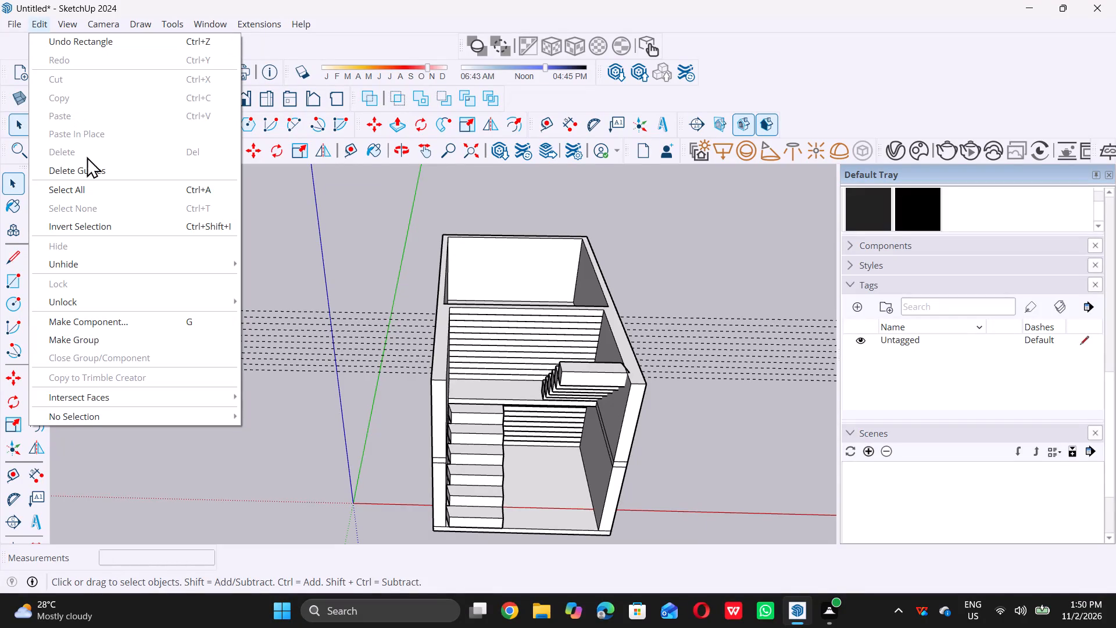
Delete all guide lines from the model.
left_click(95, 171)
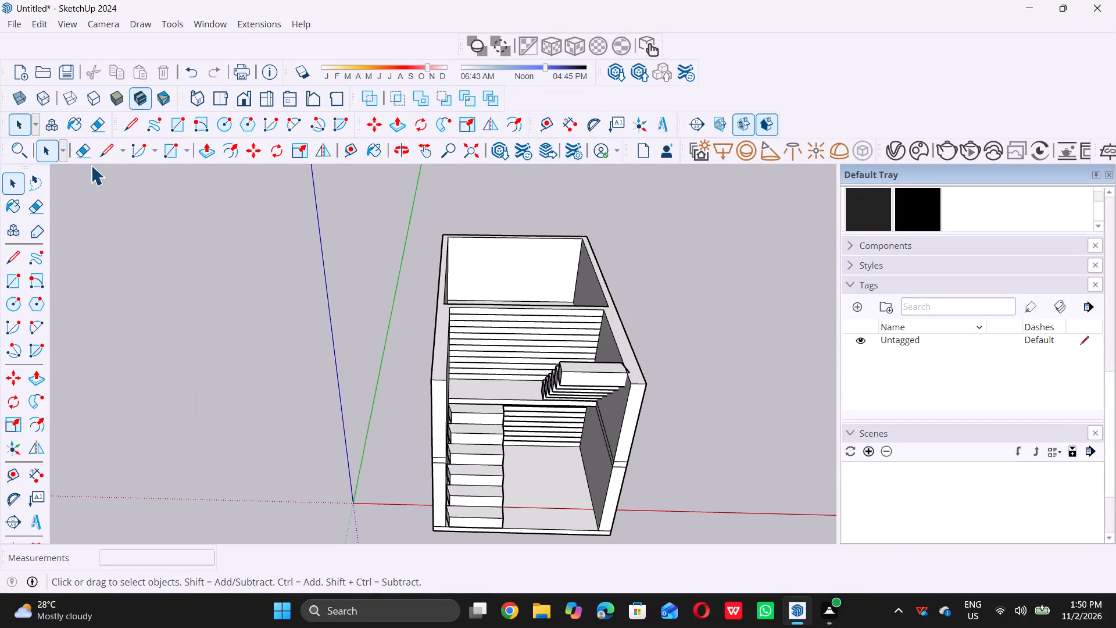
Examine the grooved back wall beside the lower stair flight up close.
scroll(575, 540, "down", 6)
middle_click_drag(571, 479, 521, 444)
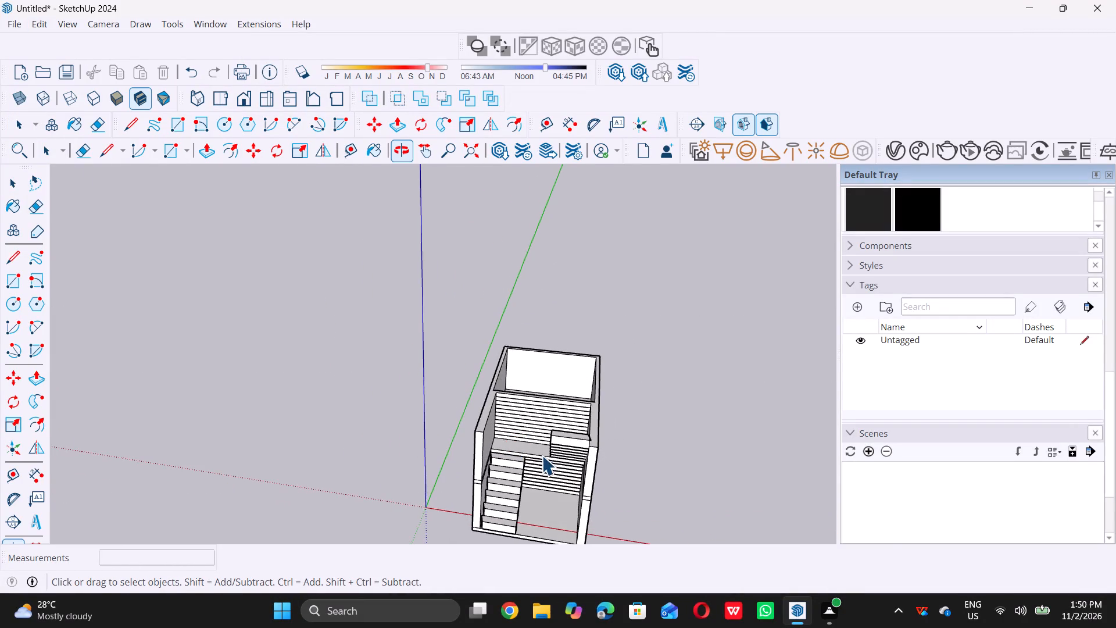
scroll(591, 513, "up", 6)
scroll(525, 477, "up", 6)
scroll(532, 465, "up", 16)
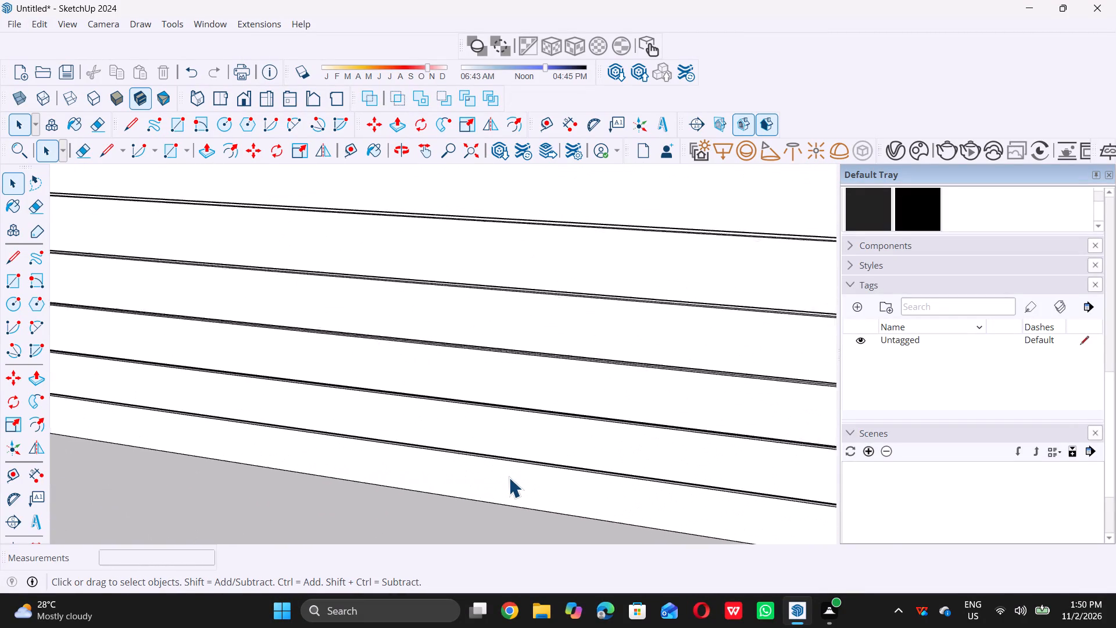
scroll(509, 477, "up", 1)
scroll(564, 452, "up", 9)
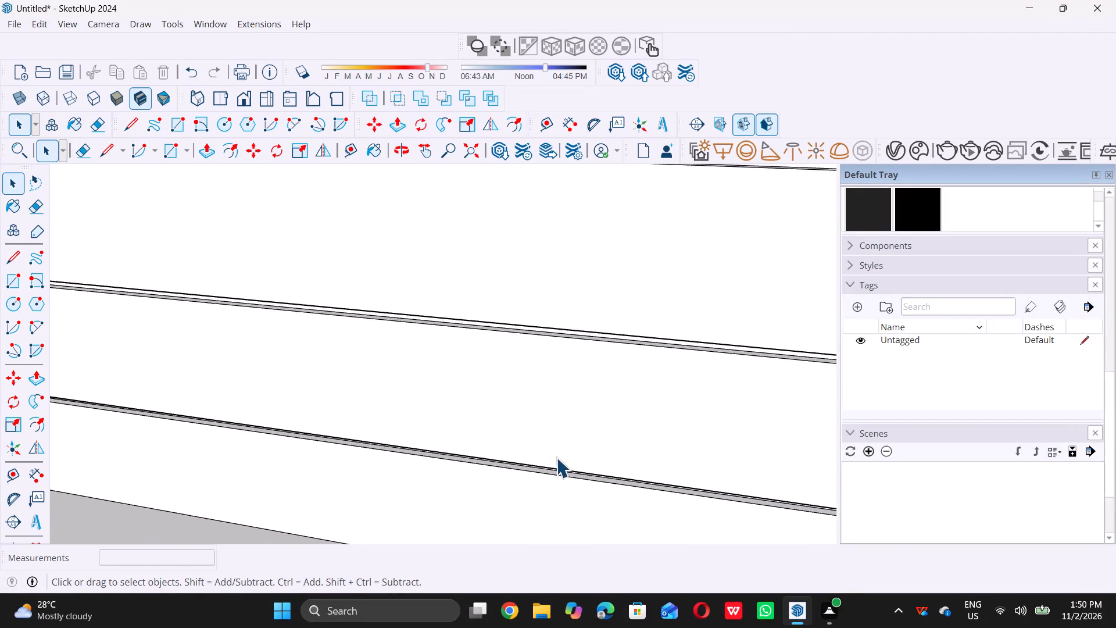
scroll(556, 458, "up", 4)
scroll(556, 458, "down", 20)
scroll(556, 458, "down", 11)
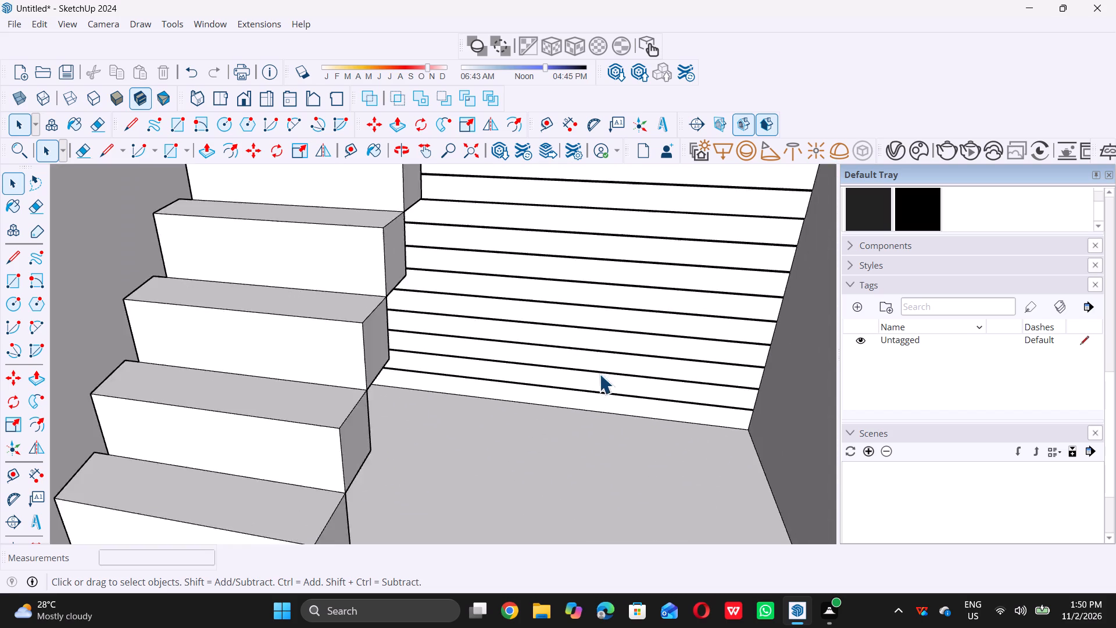
scroll(599, 374, "down", 17)
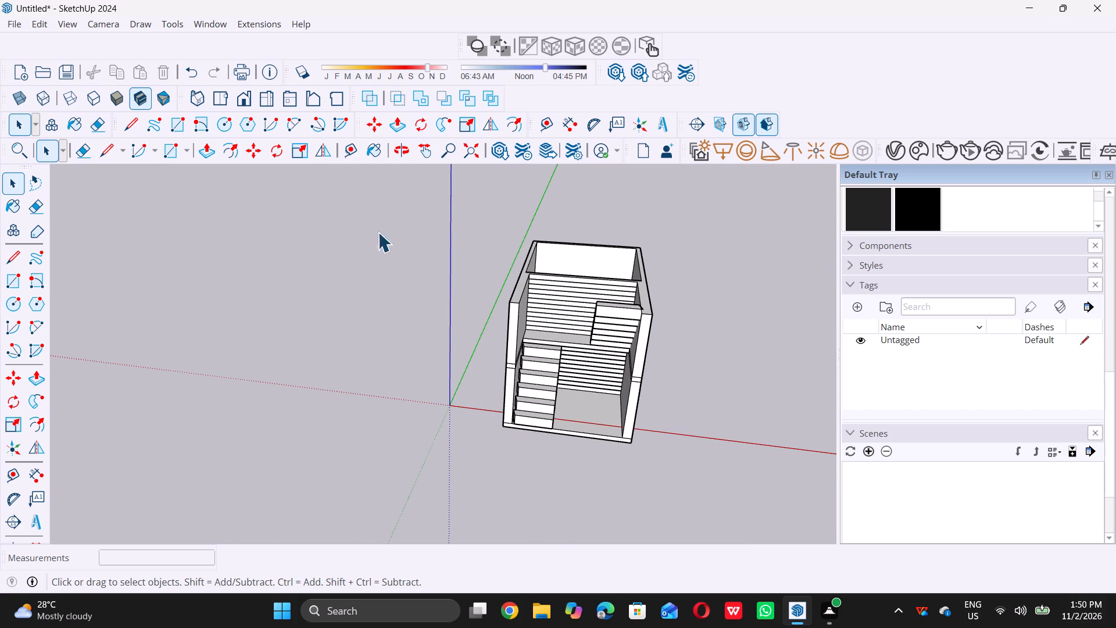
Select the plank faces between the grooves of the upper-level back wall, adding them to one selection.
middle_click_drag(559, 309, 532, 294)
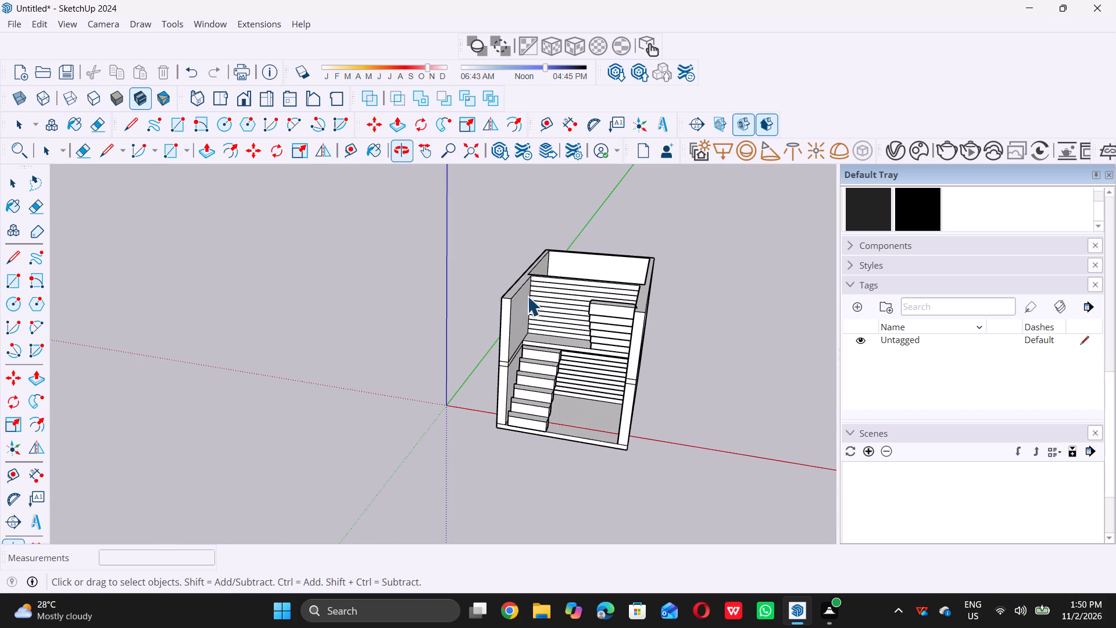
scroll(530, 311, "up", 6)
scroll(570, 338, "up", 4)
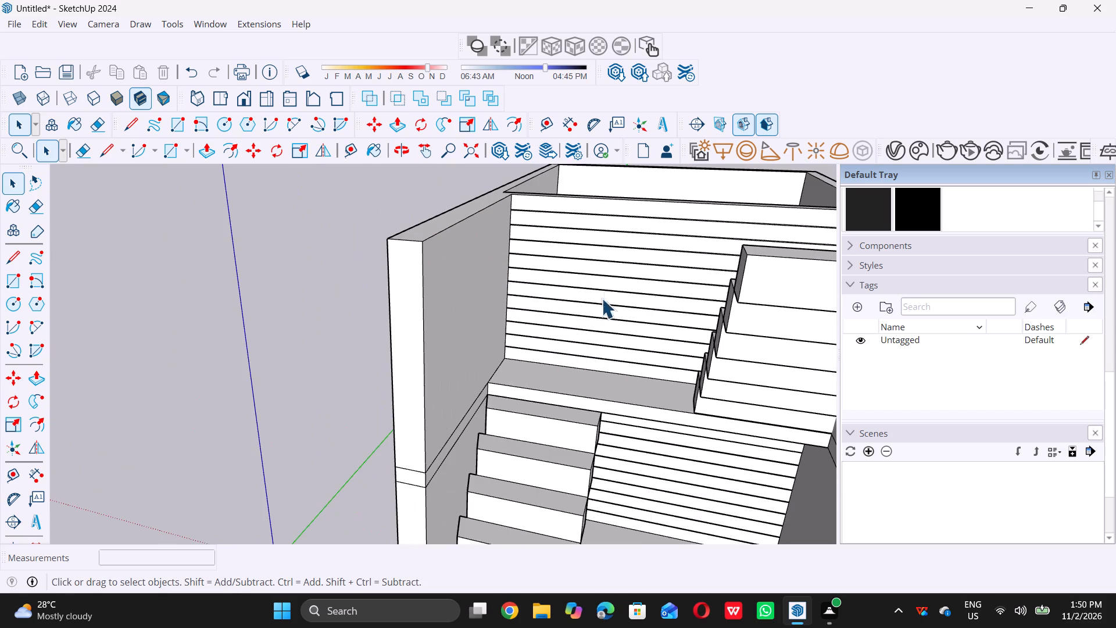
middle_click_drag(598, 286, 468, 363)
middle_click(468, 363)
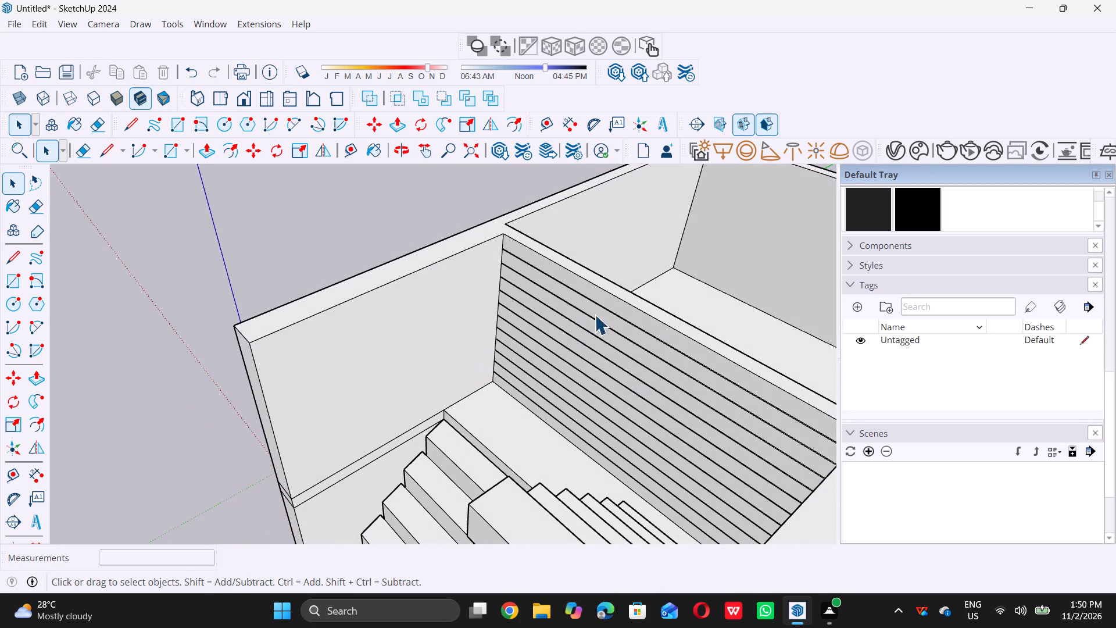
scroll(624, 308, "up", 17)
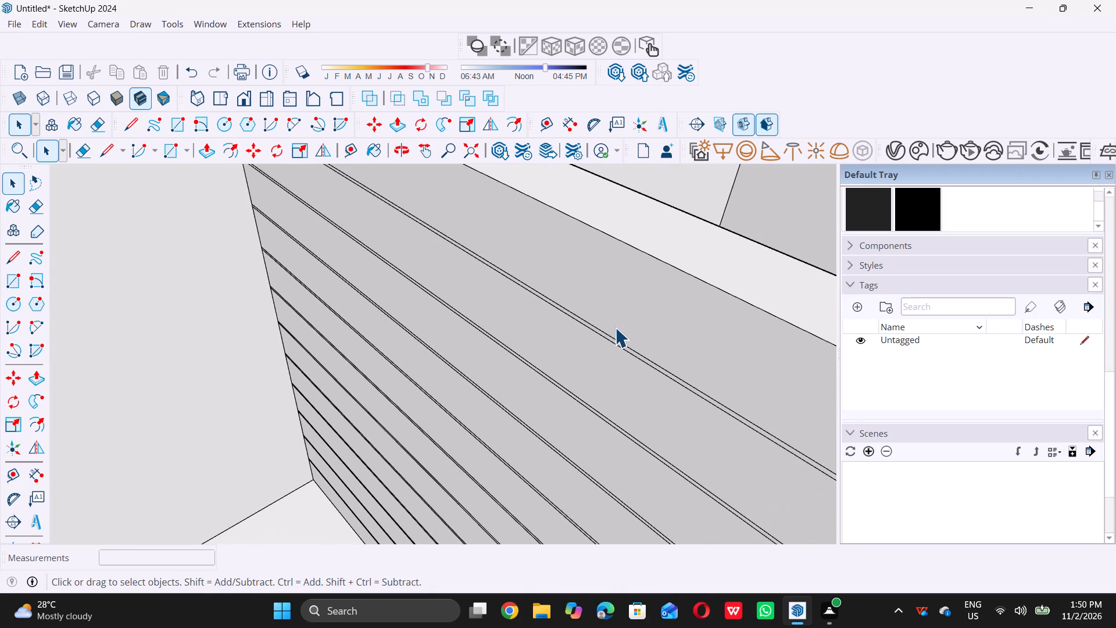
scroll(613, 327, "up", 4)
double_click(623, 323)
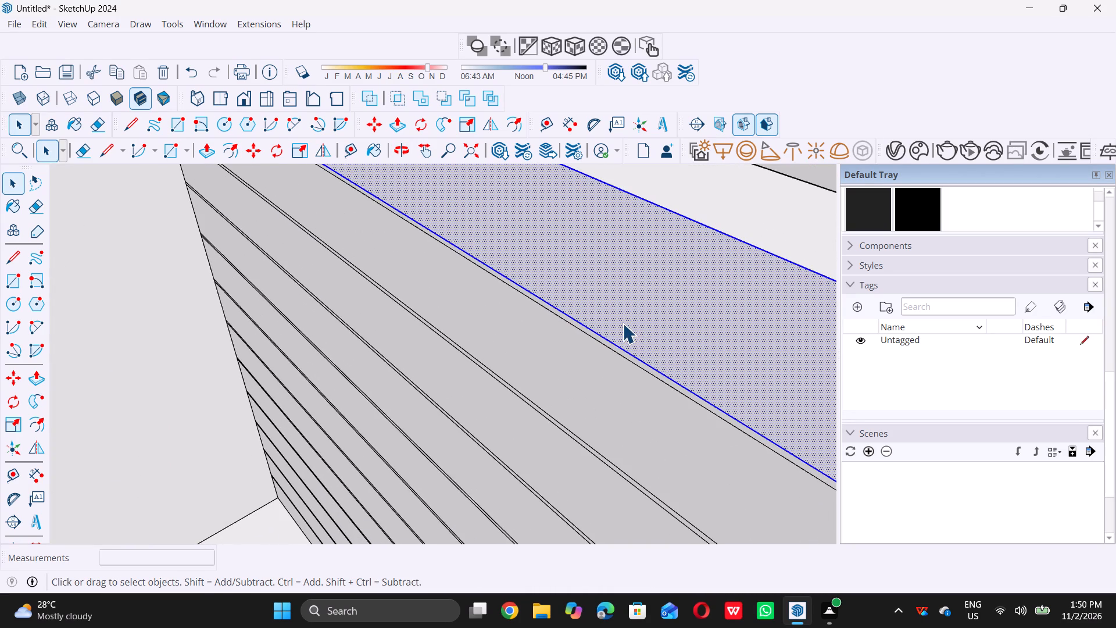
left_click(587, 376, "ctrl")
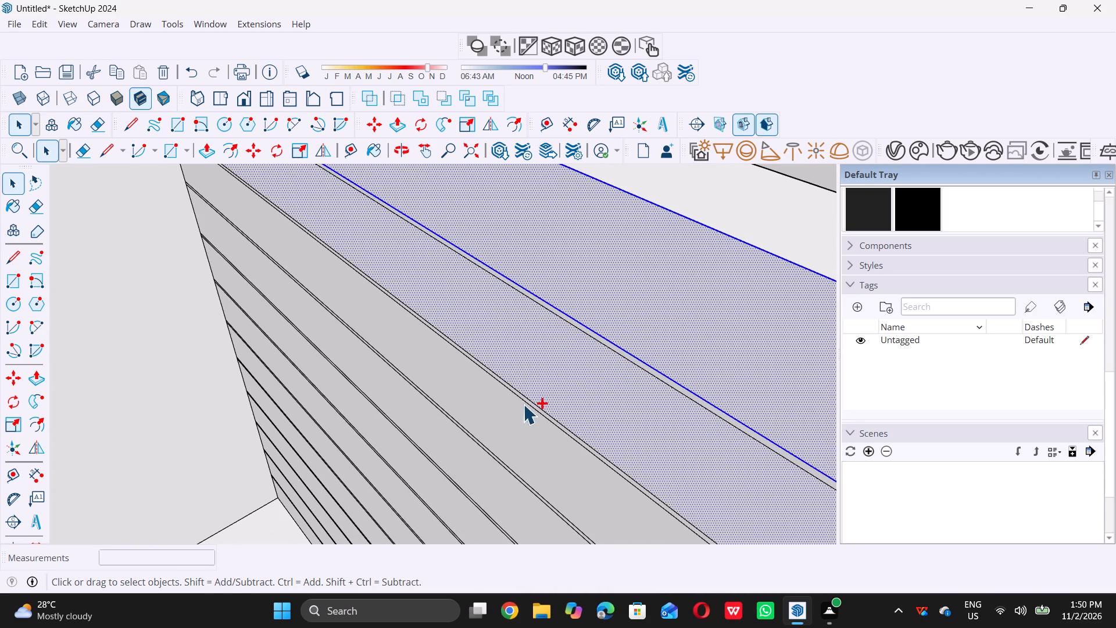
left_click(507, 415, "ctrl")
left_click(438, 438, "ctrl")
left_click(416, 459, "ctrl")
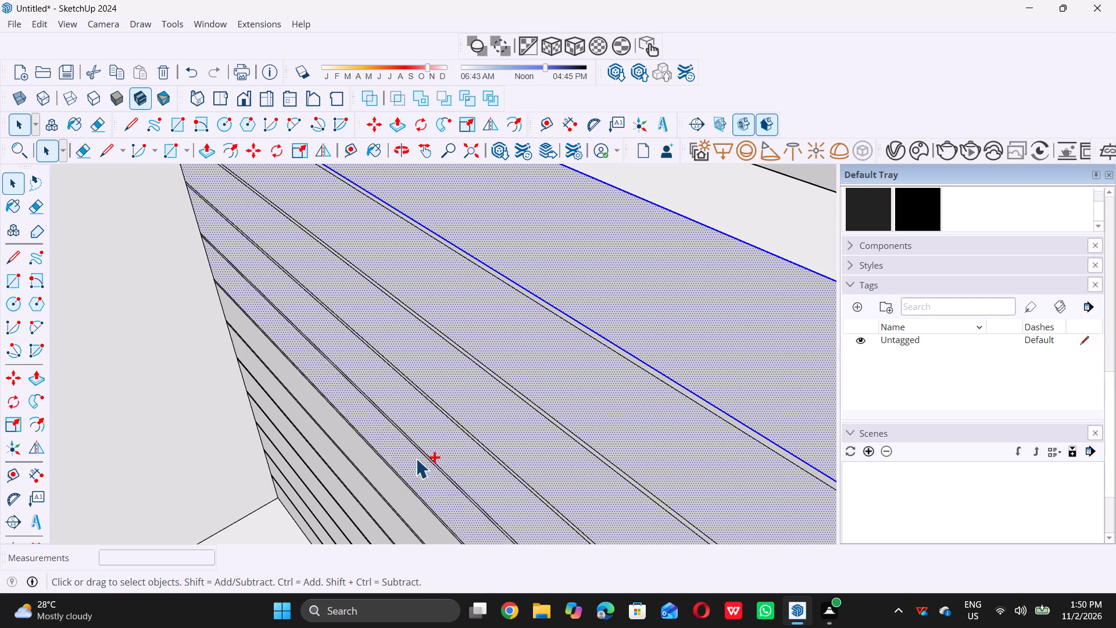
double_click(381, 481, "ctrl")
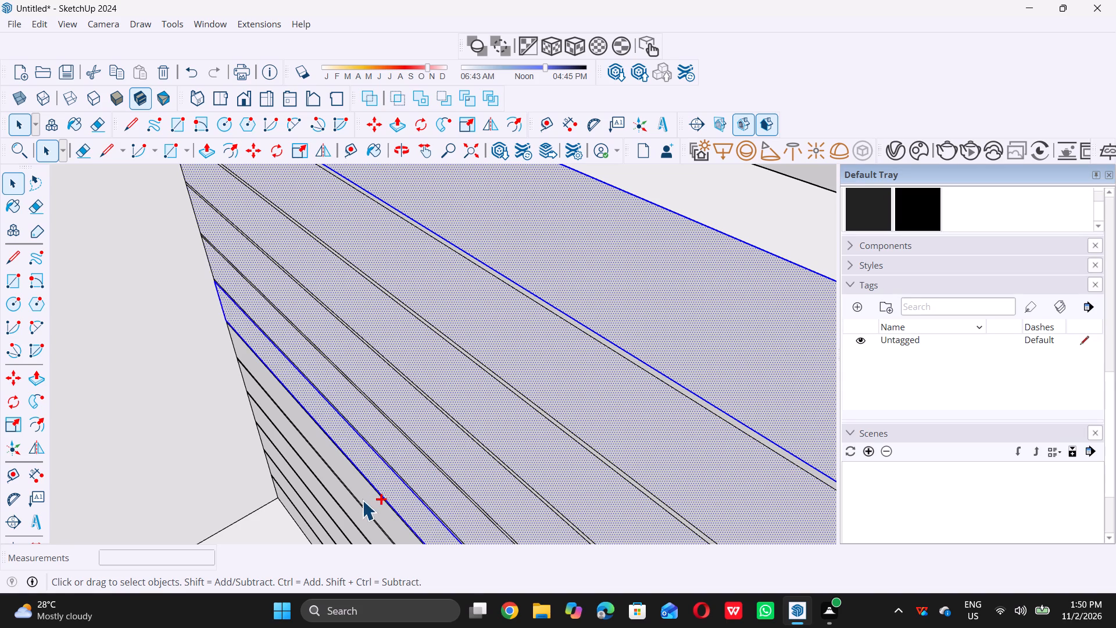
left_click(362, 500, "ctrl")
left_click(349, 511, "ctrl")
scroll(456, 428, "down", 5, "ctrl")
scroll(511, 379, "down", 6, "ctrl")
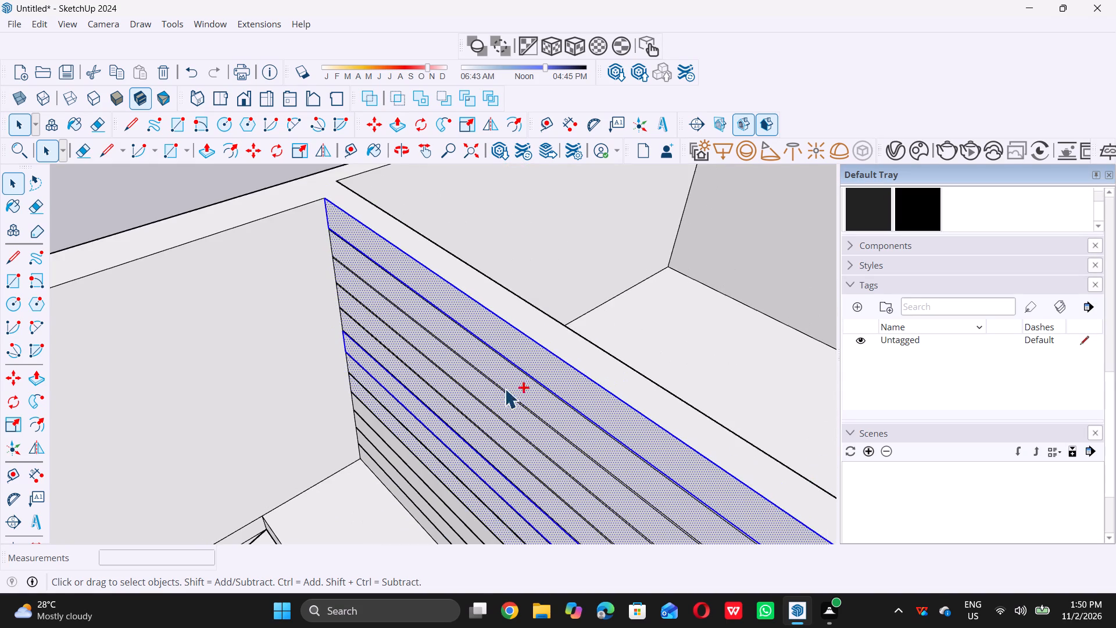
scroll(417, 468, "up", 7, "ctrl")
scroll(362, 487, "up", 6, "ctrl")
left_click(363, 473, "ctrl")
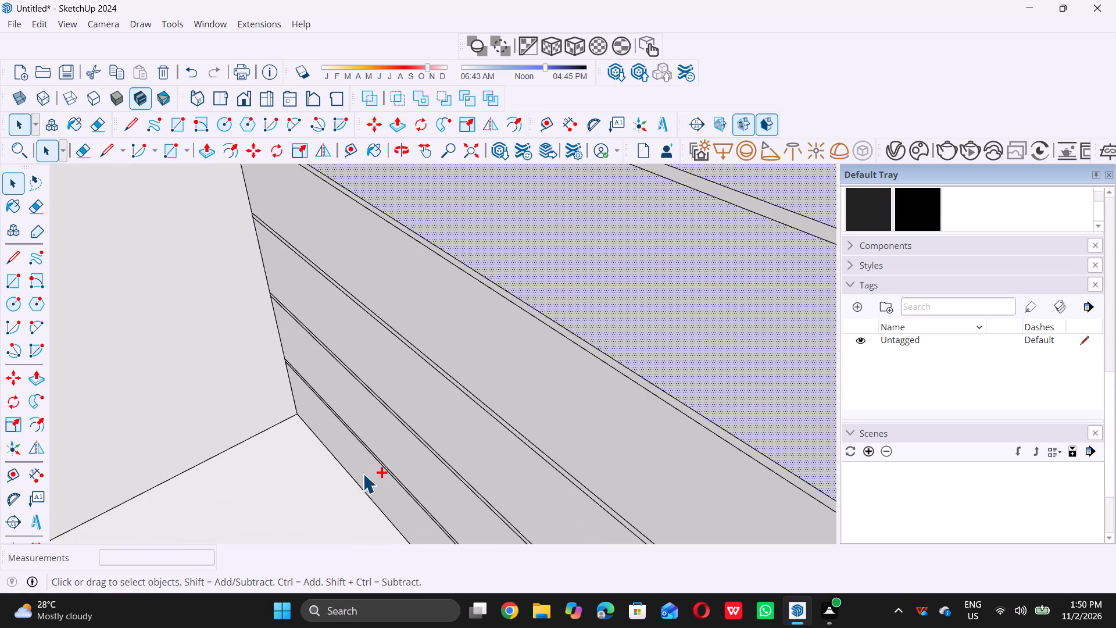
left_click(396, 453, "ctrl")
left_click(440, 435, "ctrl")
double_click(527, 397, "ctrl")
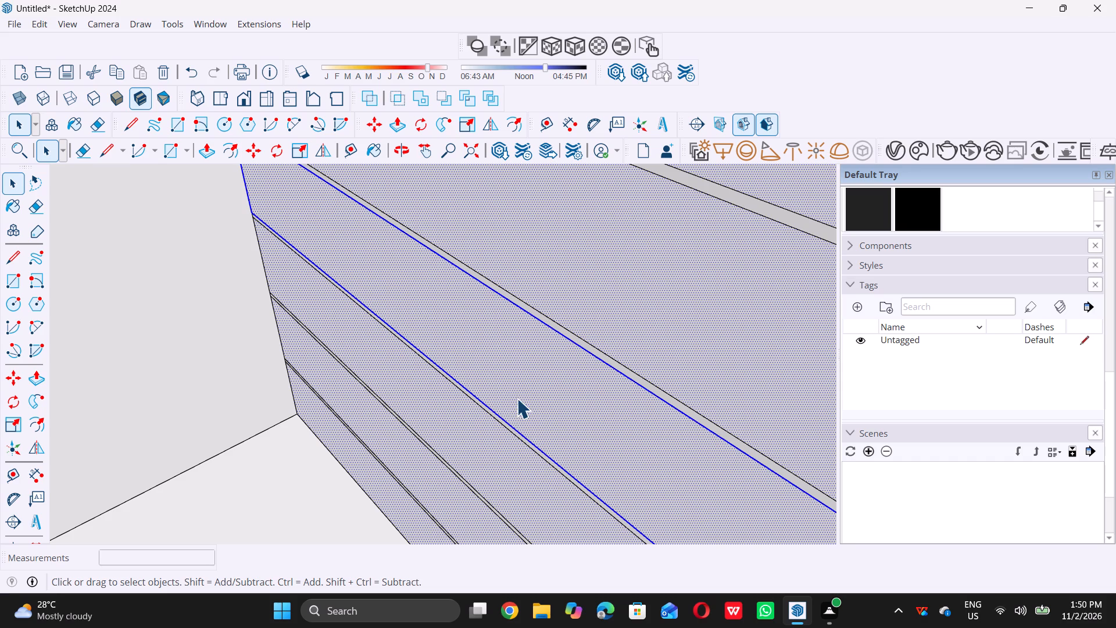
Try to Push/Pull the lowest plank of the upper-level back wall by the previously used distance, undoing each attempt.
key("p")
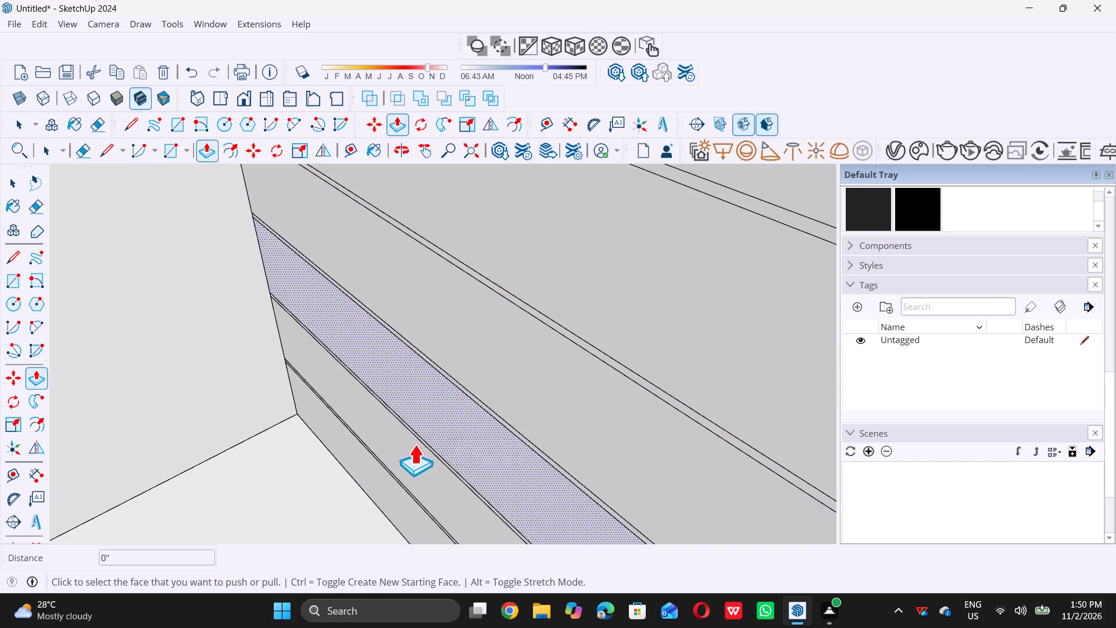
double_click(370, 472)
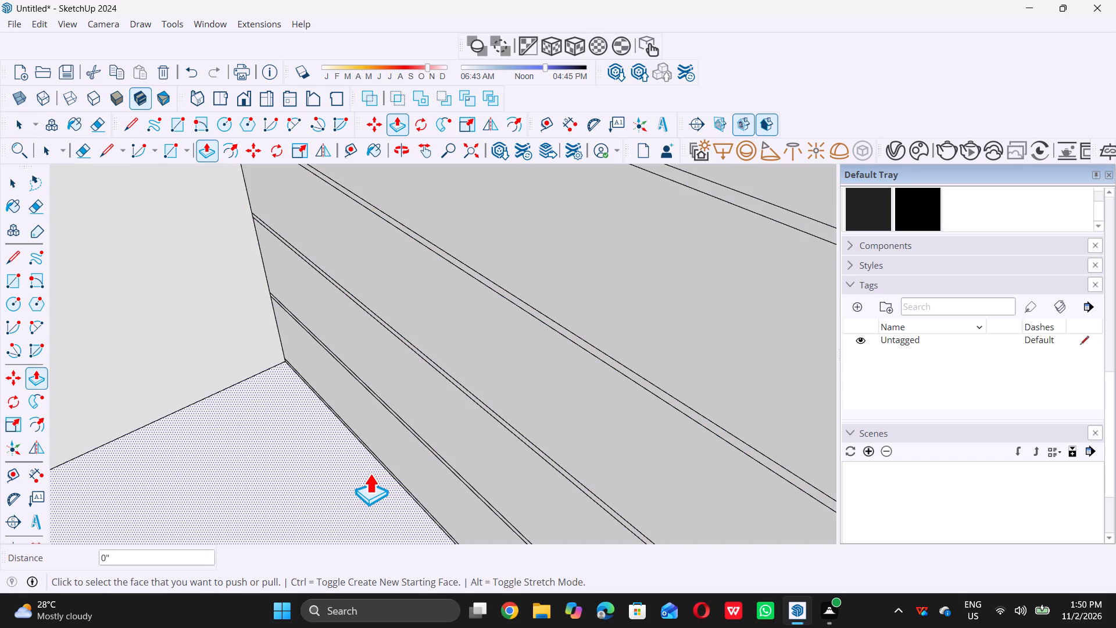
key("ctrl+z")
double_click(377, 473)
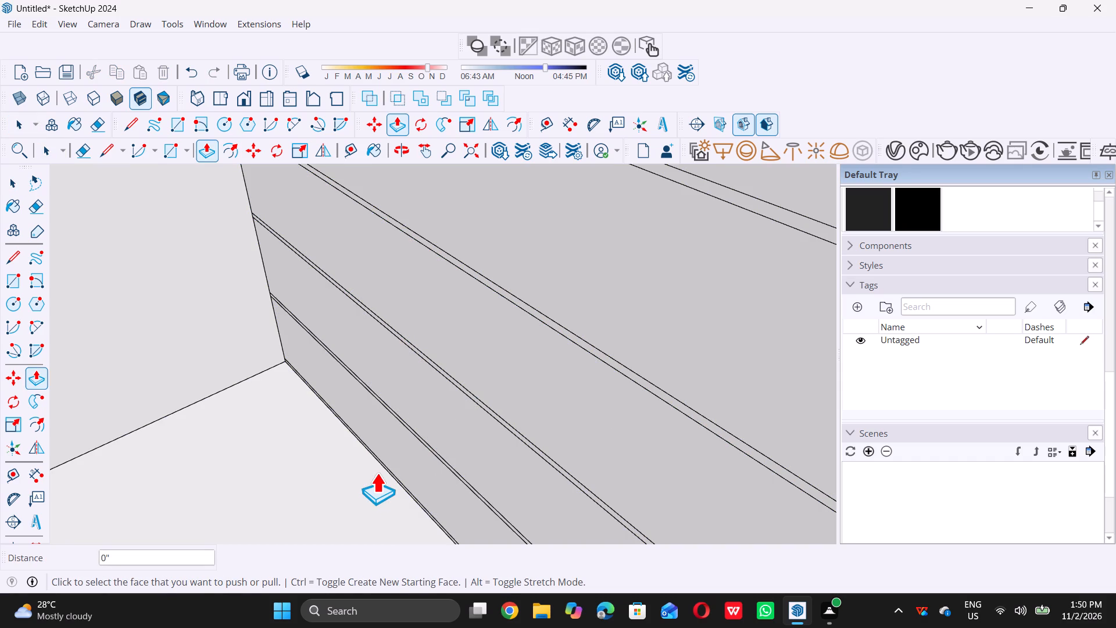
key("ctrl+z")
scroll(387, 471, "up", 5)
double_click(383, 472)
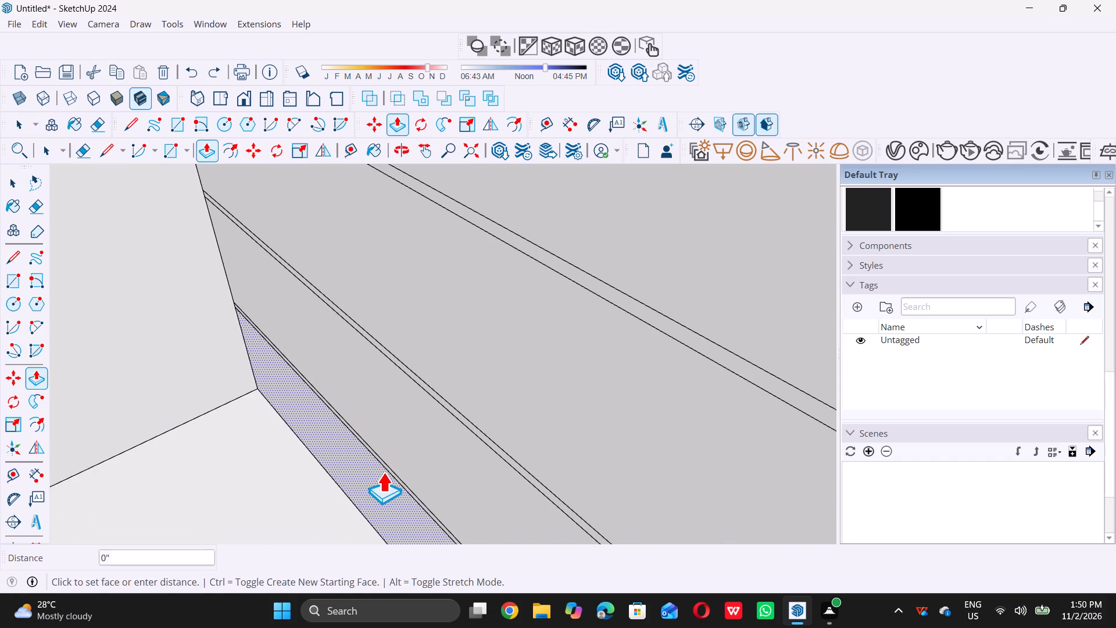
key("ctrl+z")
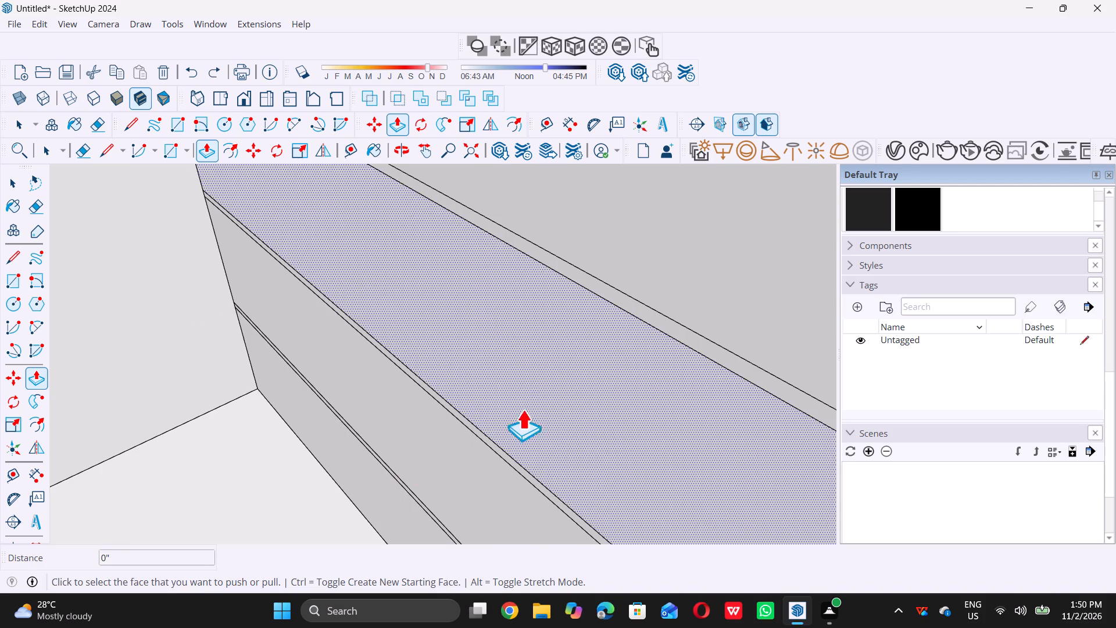
Push/Pull the third and fourth planks from the floor on the upper-level back wall outward by 0.5" each.
left_click(536, 399)
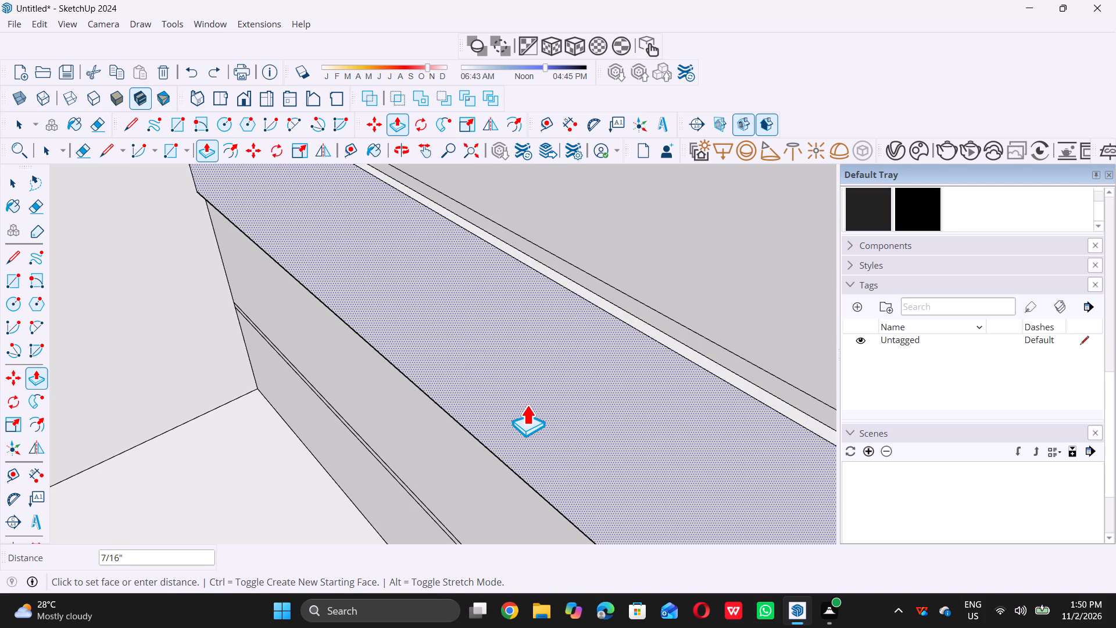
type("0.5")
key("shift+quotedbl")
key("Return")
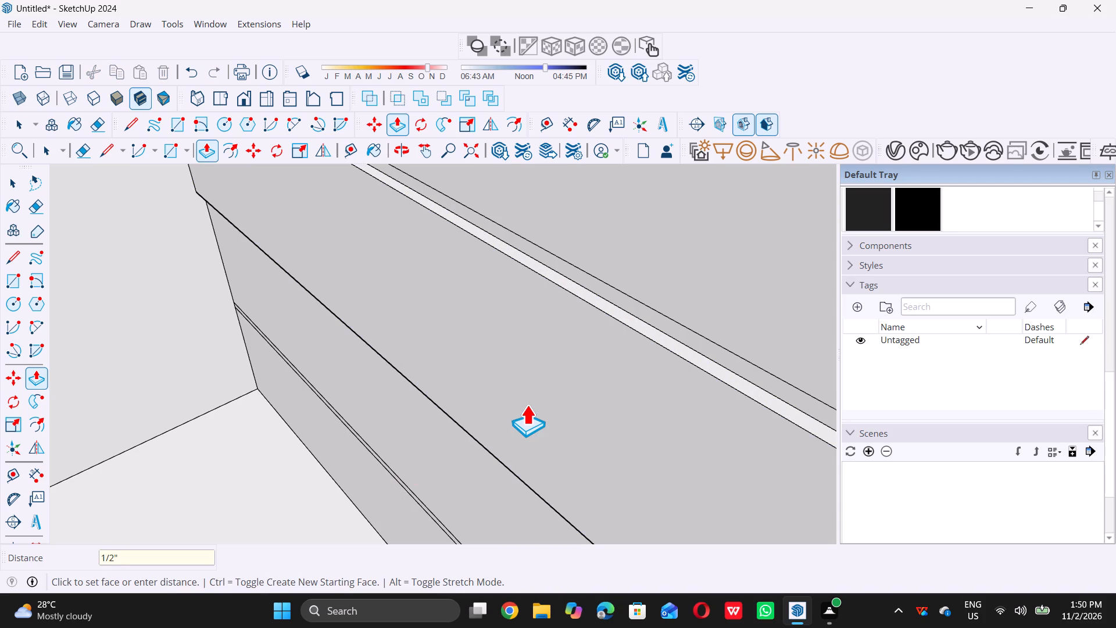
left_click(760, 298)
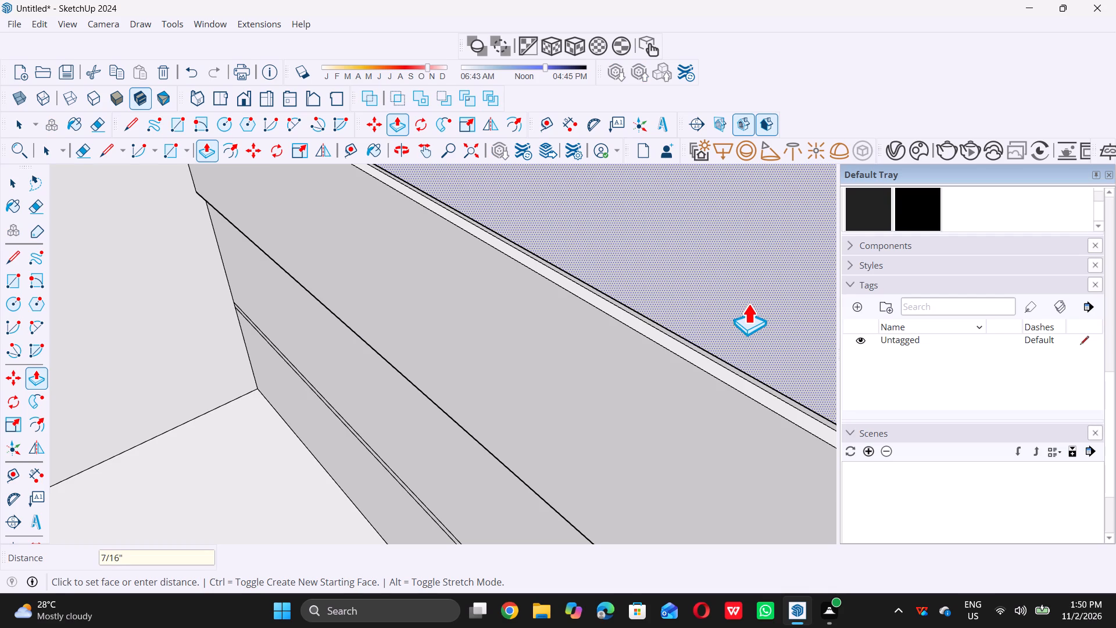
type("0.5")
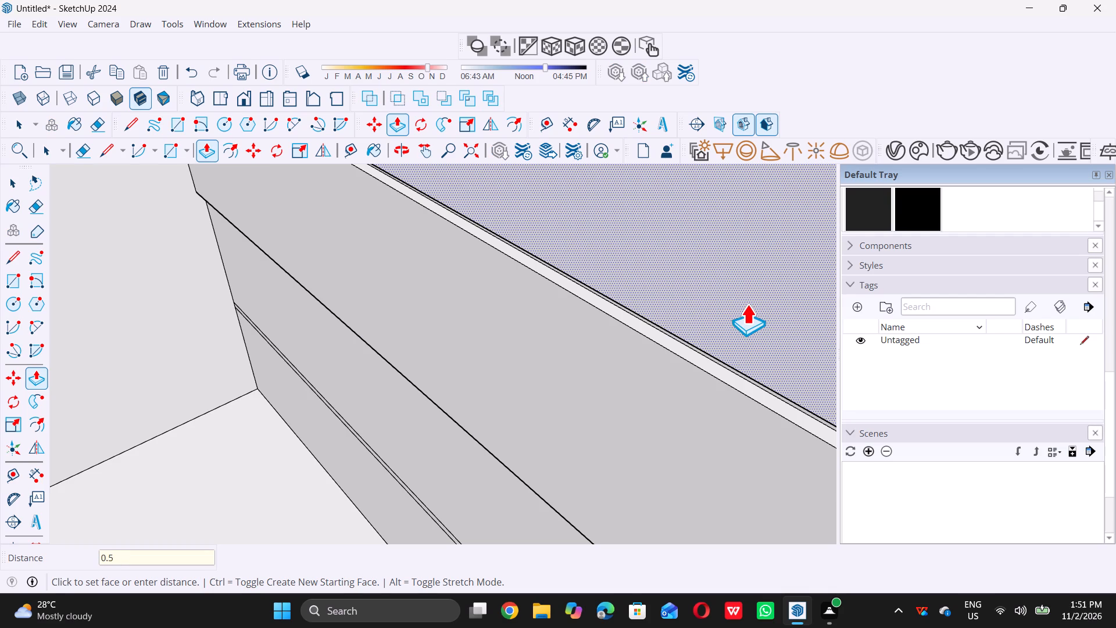
key("shift+quotedbl")
key("Return")
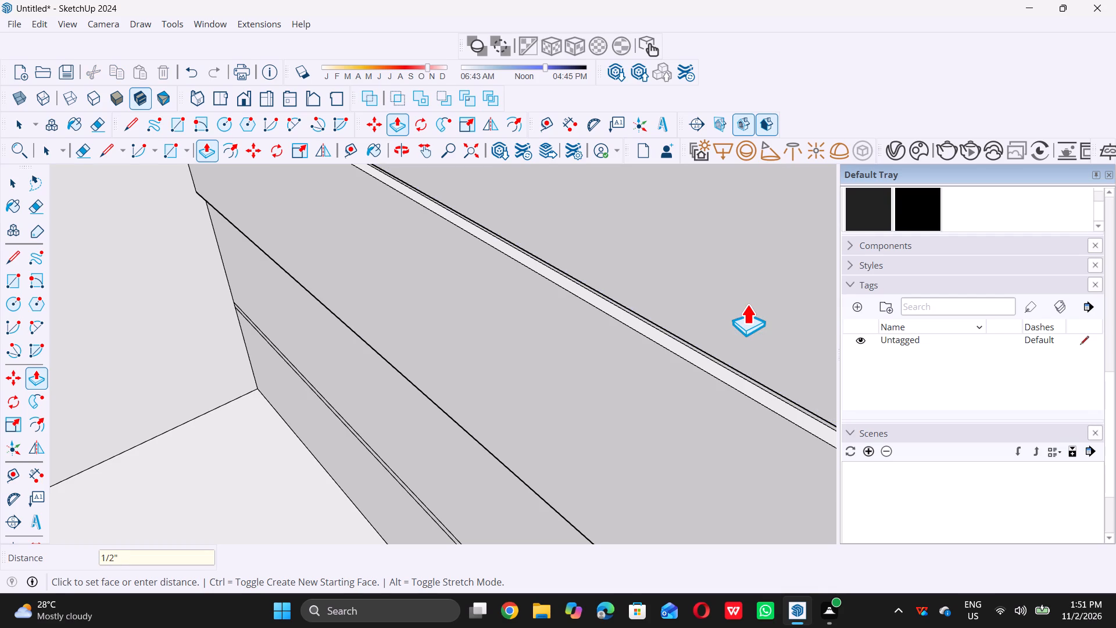
Pull the two lowest planks of the upper-level back wall outward by the same 1/2" distance.
scroll(661, 306, "down", 18)
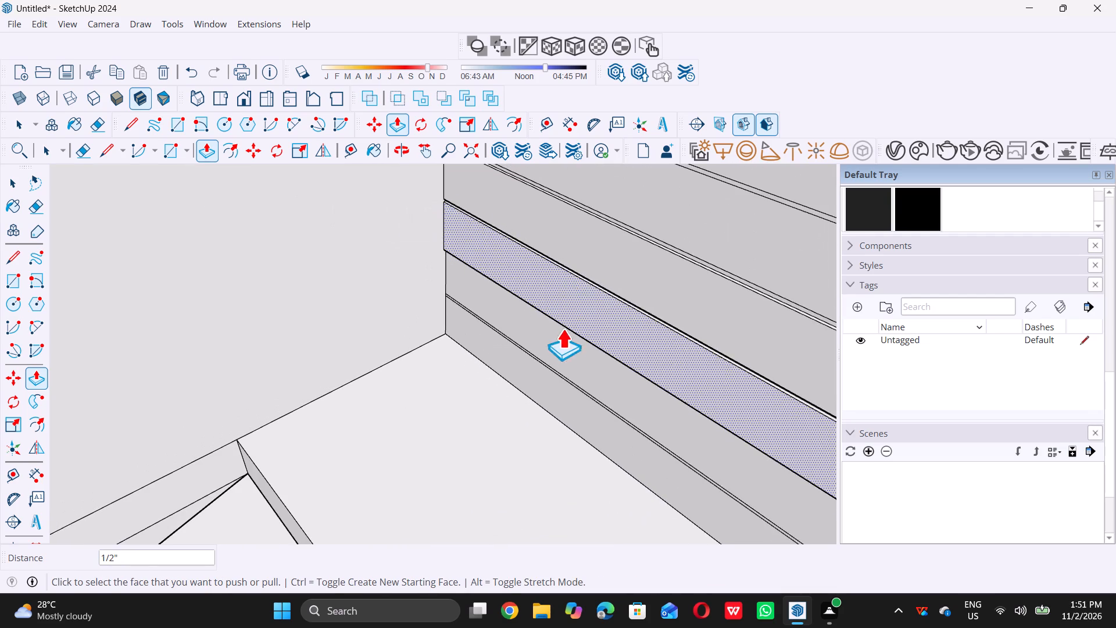
scroll(620, 370, "up", 10)
double_click(615, 379)
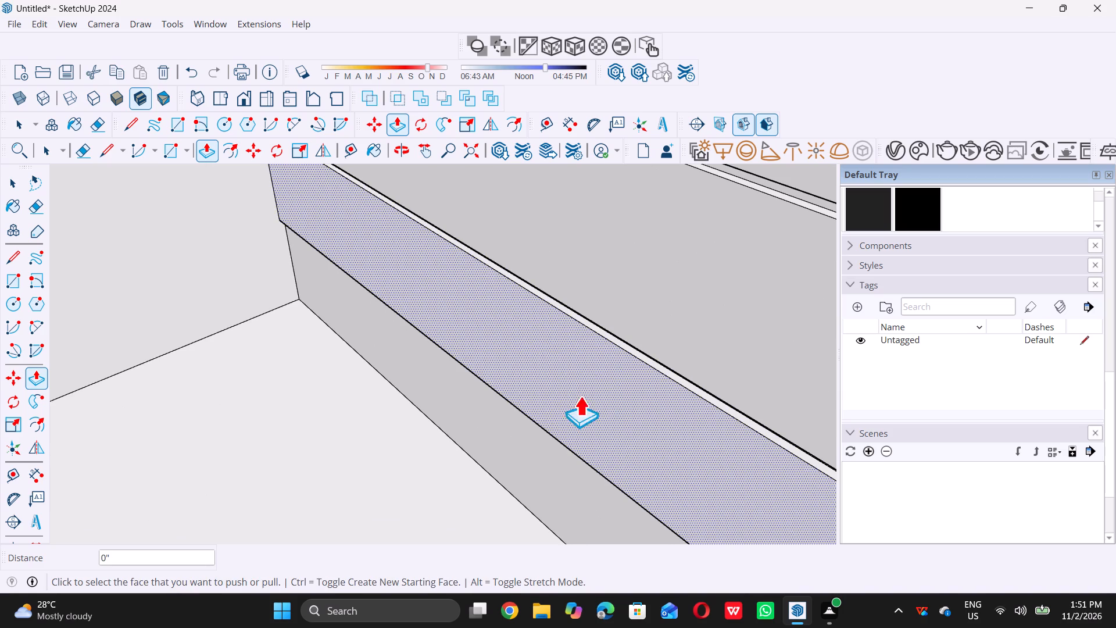
double_click(516, 441)
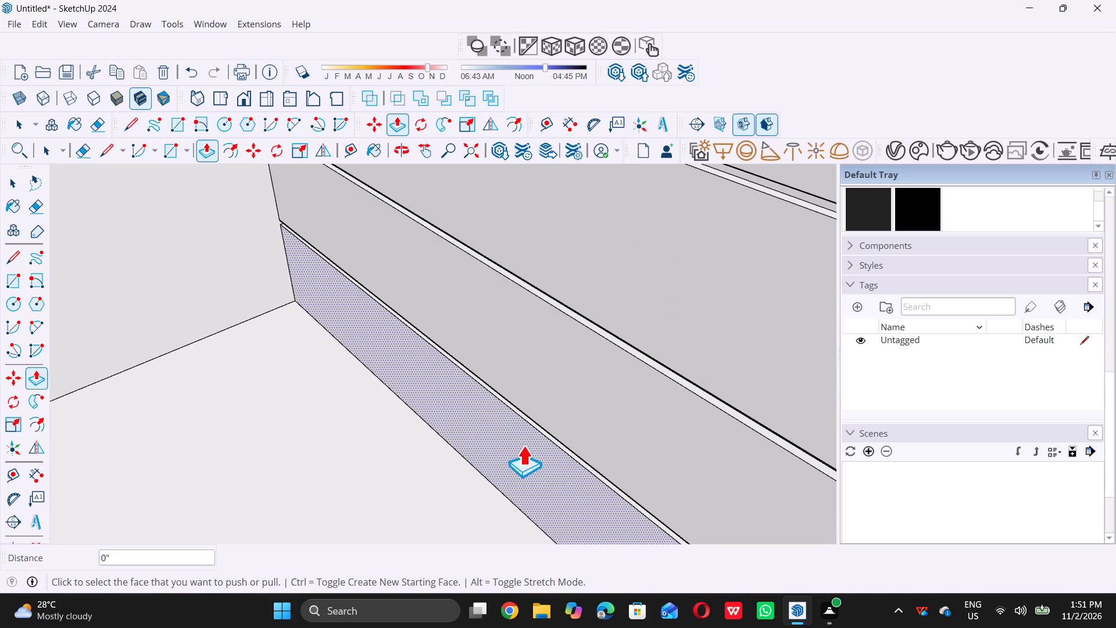
key("space")
Push/Pull the fifth plank from the floor on the upper-level back wall outward by 0.5".
scroll(514, 445, "down", 17)
scroll(528, 392, "up", 4)
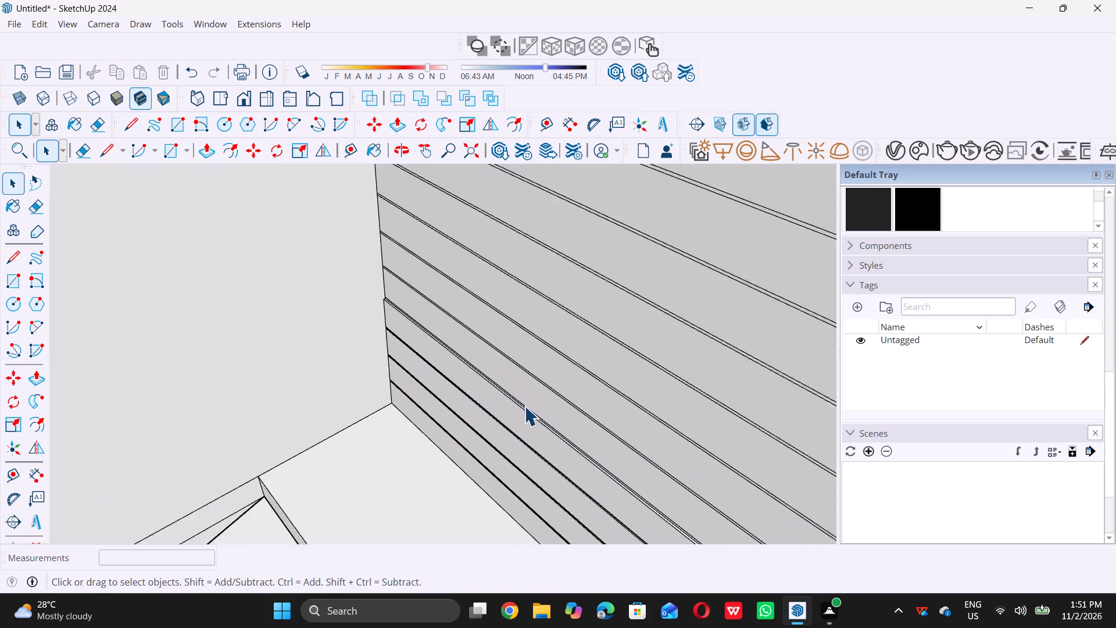
scroll(524, 406, "up", 3)
middle_click_drag(566, 386, 527, 369)
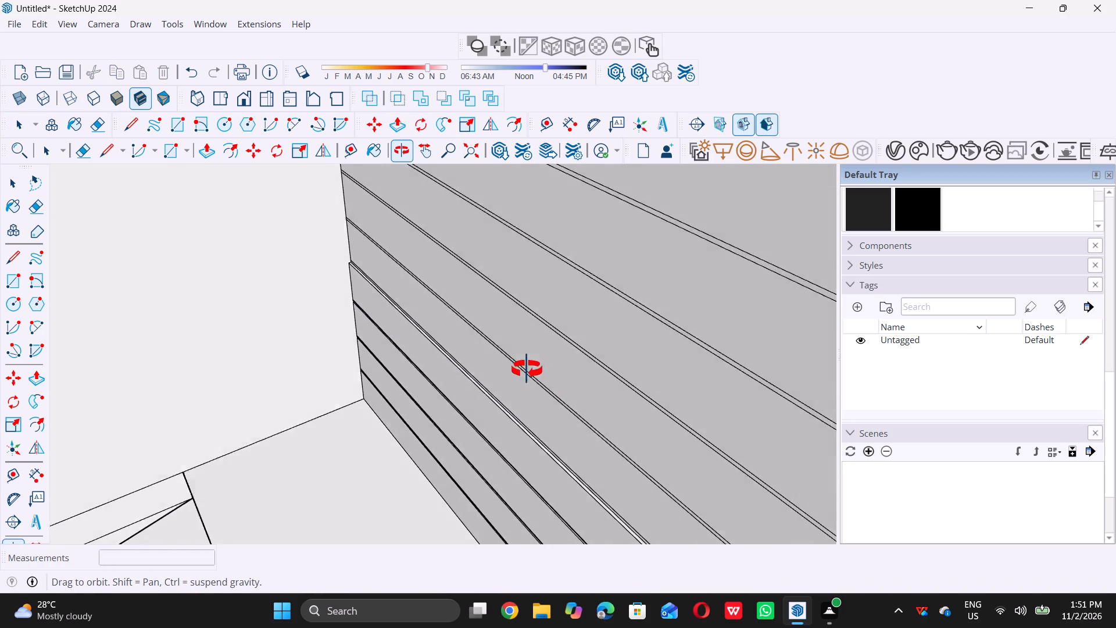
middle_click_drag(527, 369, 525, 369)
middle_click(516, 363)
scroll(515, 390, "up", 12)
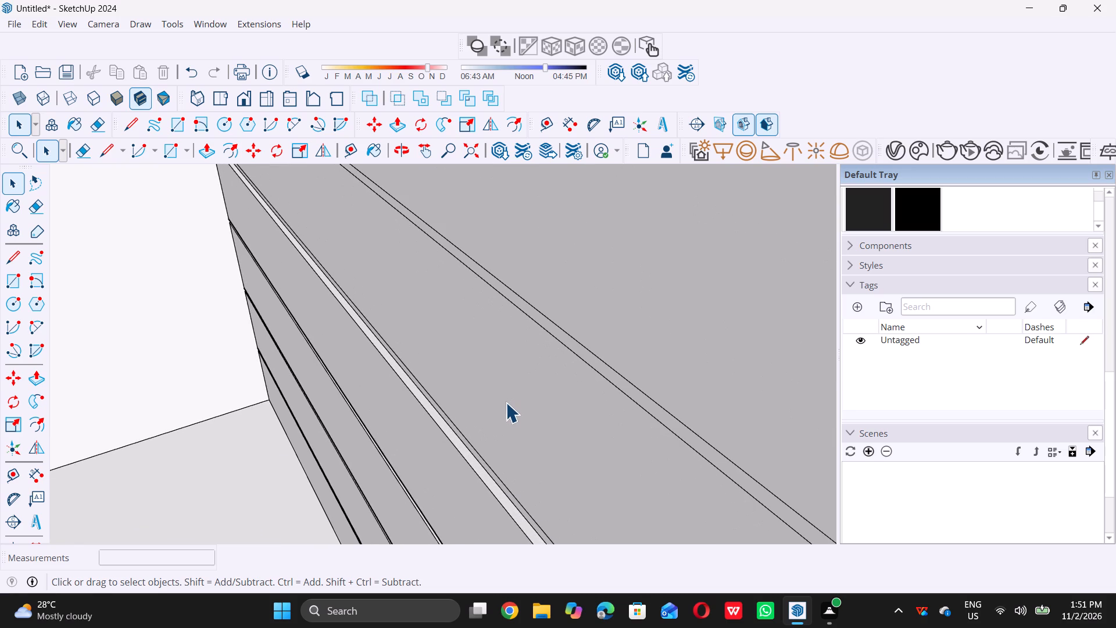
double_click(506, 402)
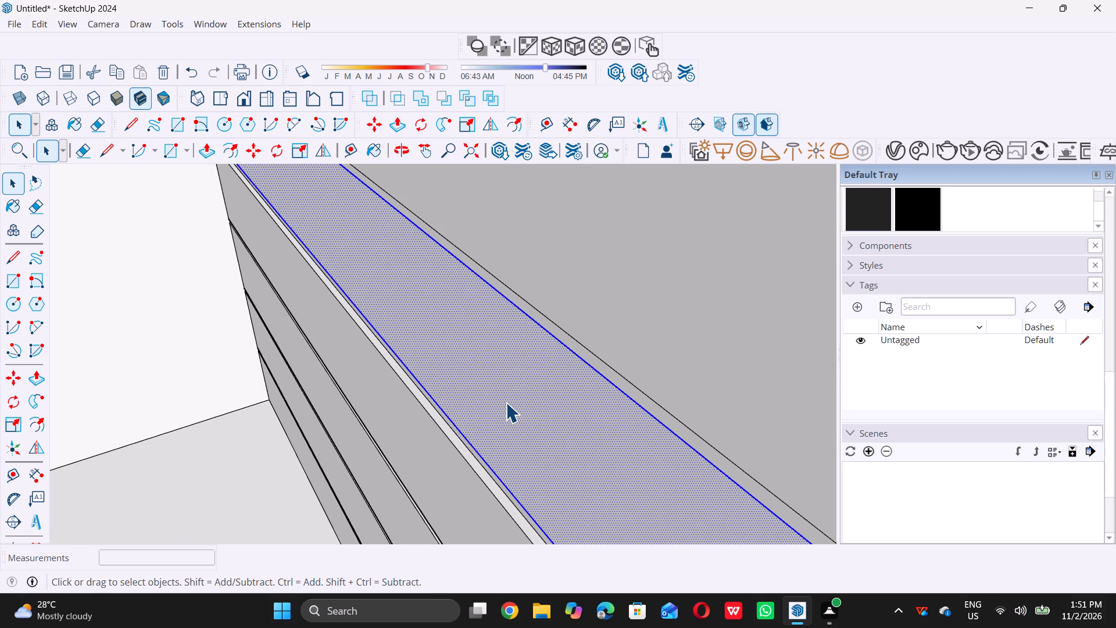
key("p")
left_click(506, 402)
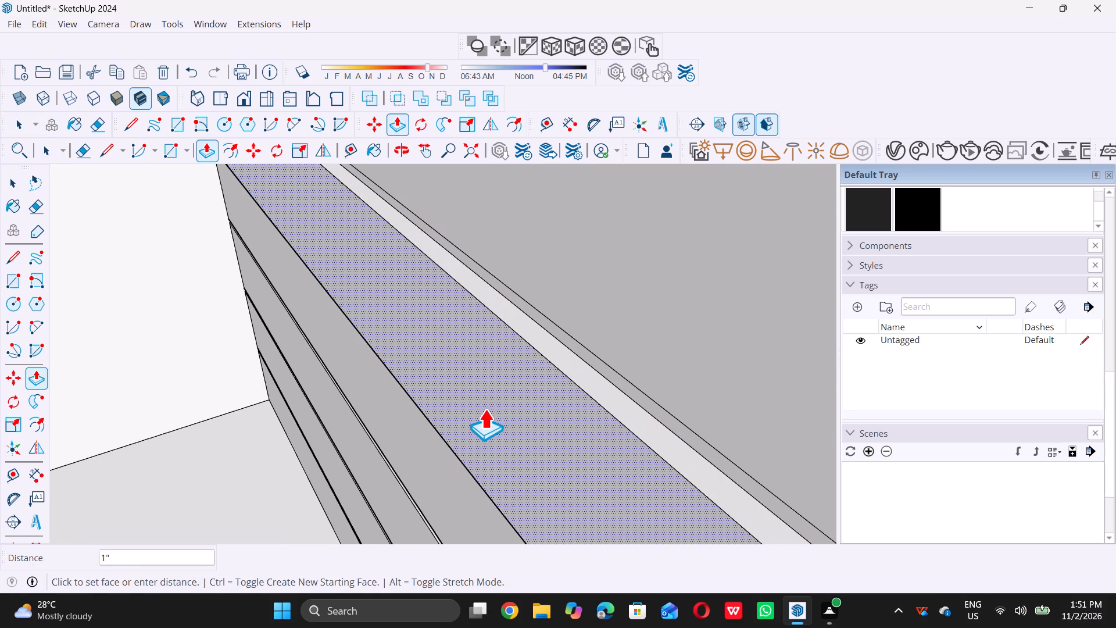
type("0.5")
key("shift+quotedbl")
key("Return")
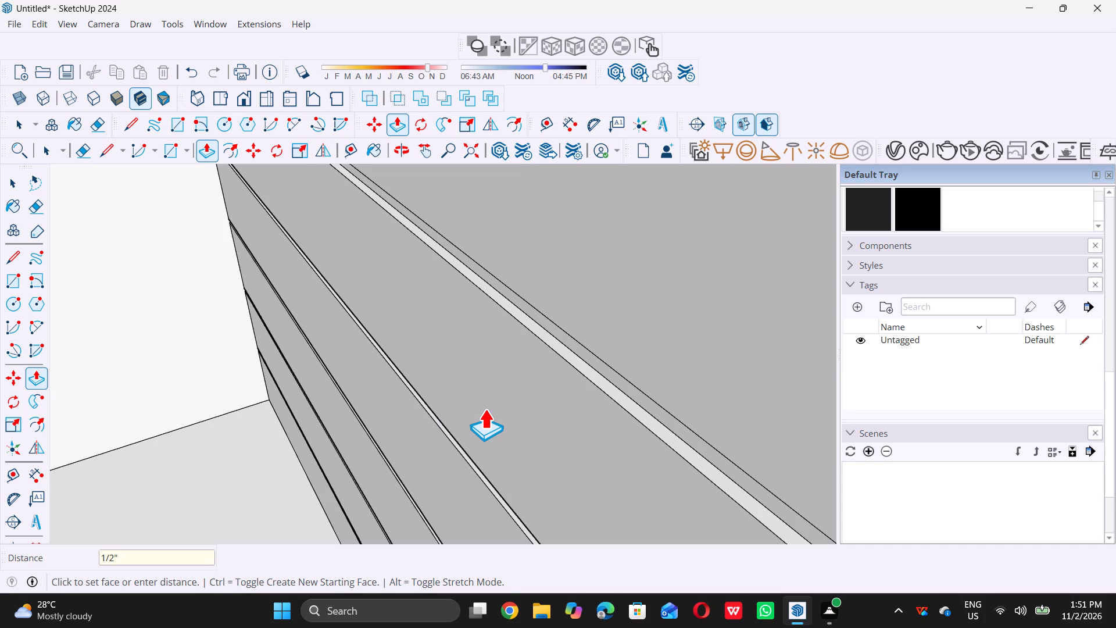
Push/Pull the sixth and seventh planks from the floor on the upper-level back wall outward by 0.5" each.
scroll(486, 407, "down", 5)
left_click(580, 352)
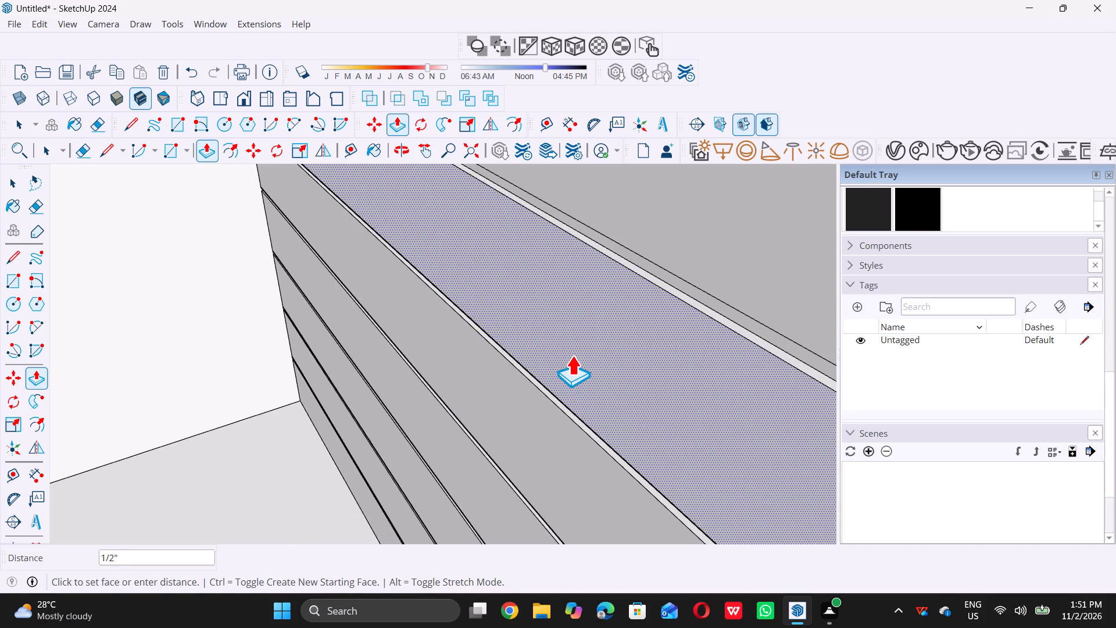
type("0.5")
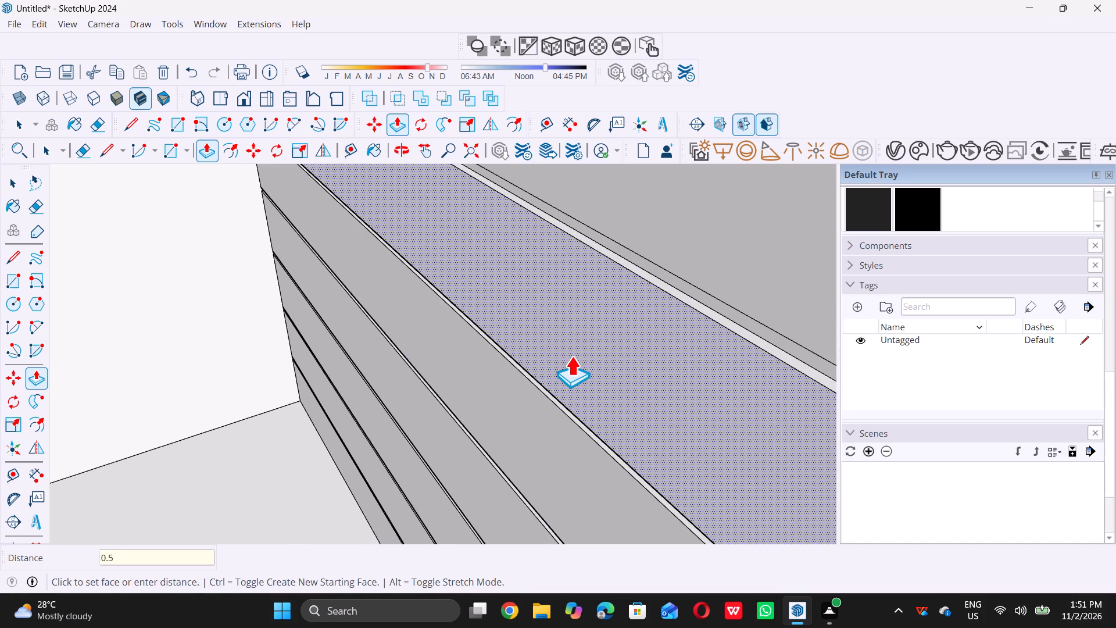
key("shift+quotedbl")
key("Return")
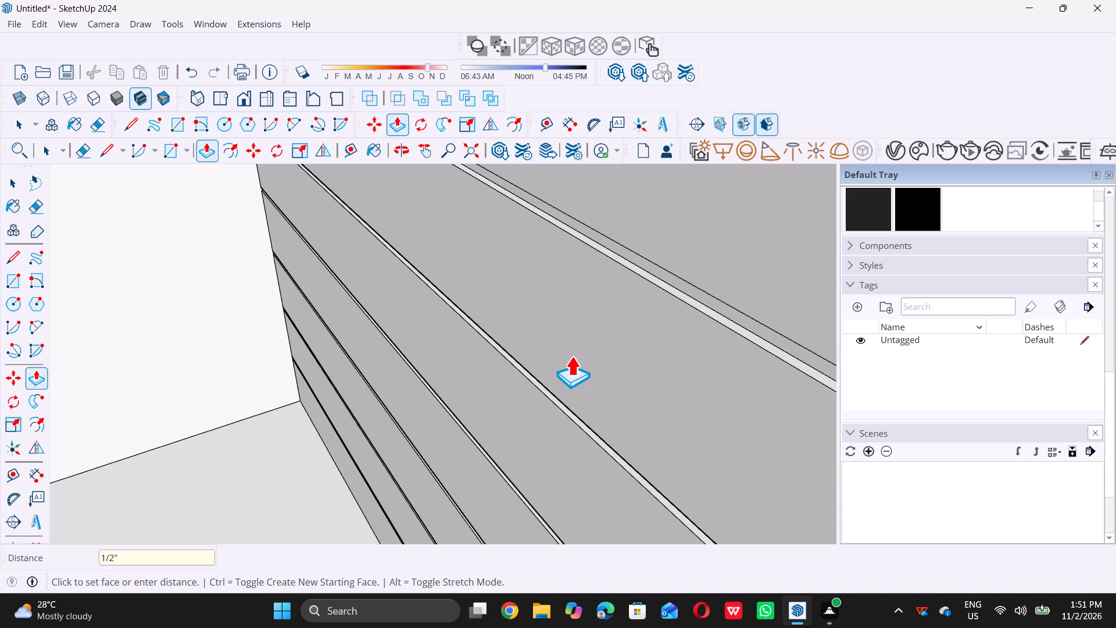
key("space")
scroll(571, 356, "down", 15)
scroll(616, 343, "up", 4)
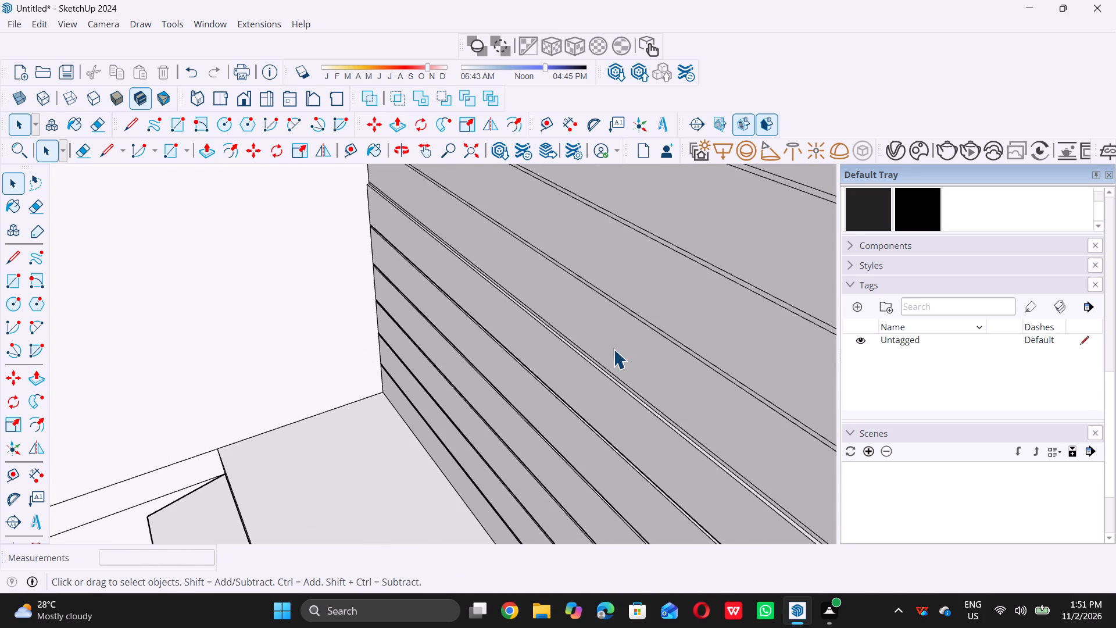
double_click(613, 349)
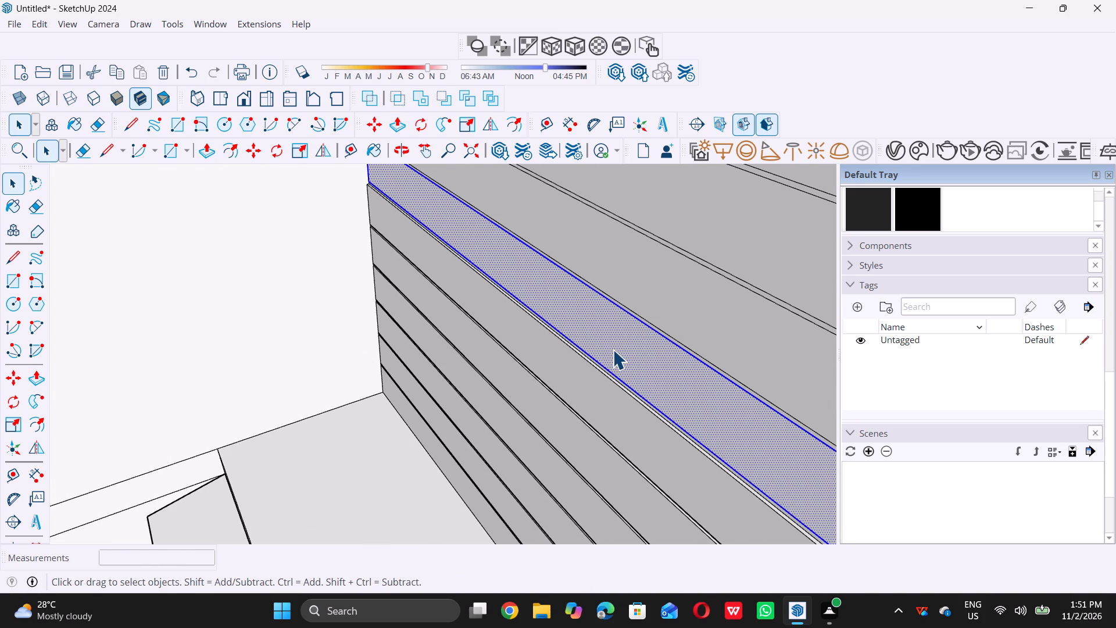
key("p")
left_click(618, 350)
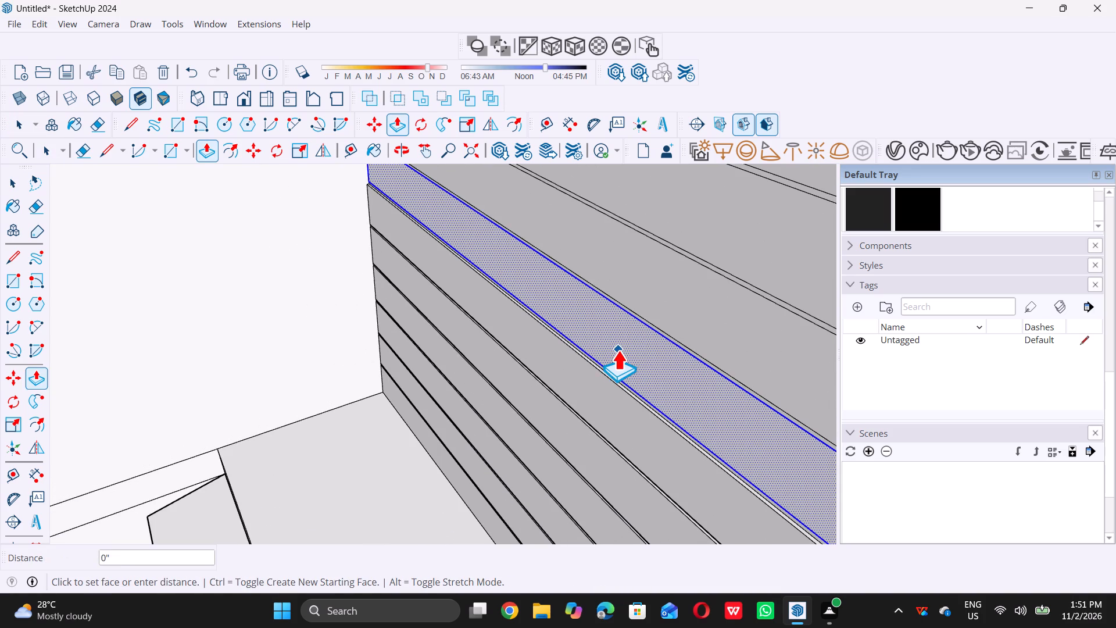
type("0.5")
key("shift+quotedbl")
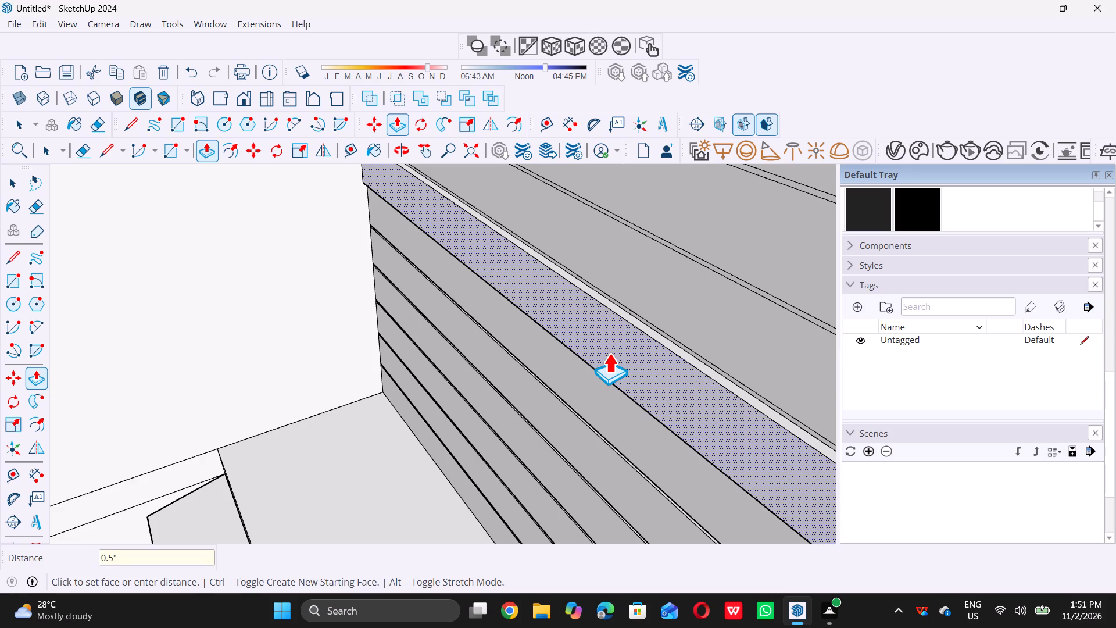
key("Return")
key("space")
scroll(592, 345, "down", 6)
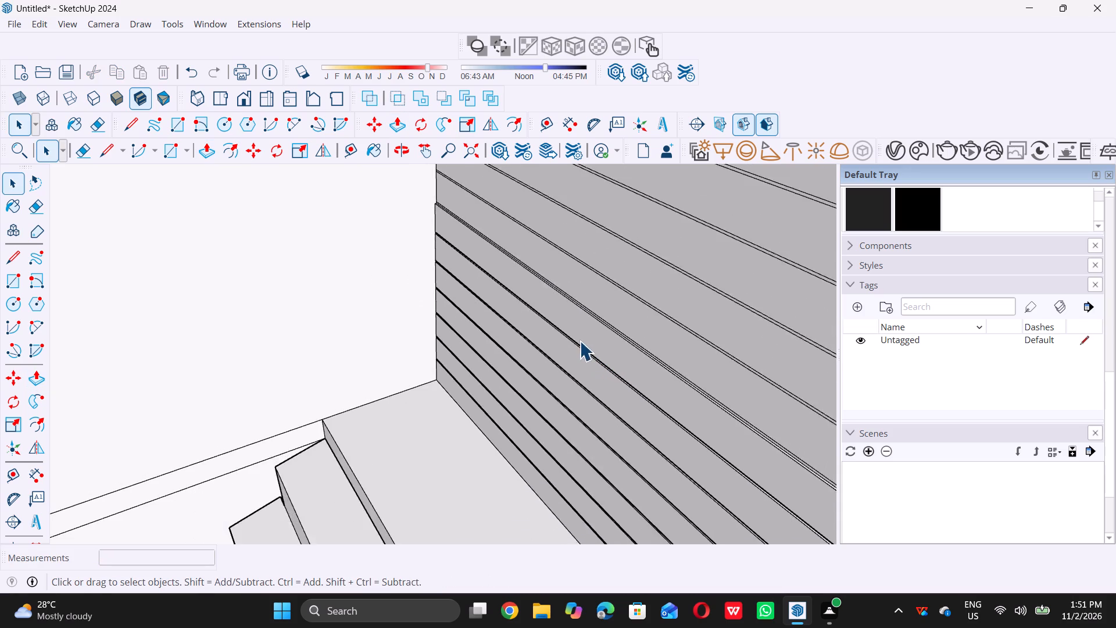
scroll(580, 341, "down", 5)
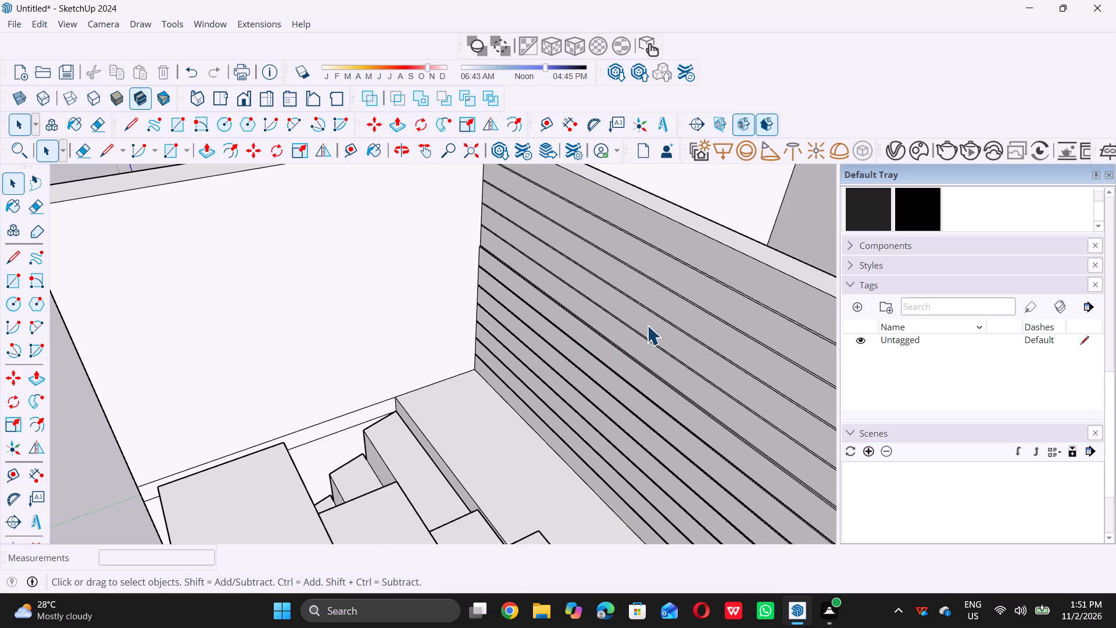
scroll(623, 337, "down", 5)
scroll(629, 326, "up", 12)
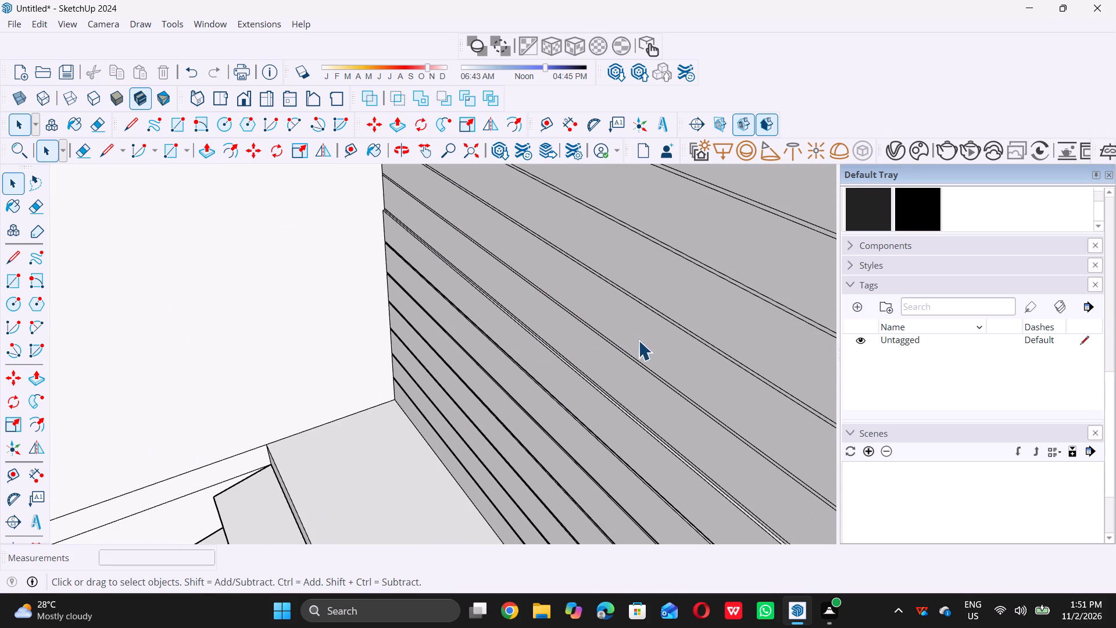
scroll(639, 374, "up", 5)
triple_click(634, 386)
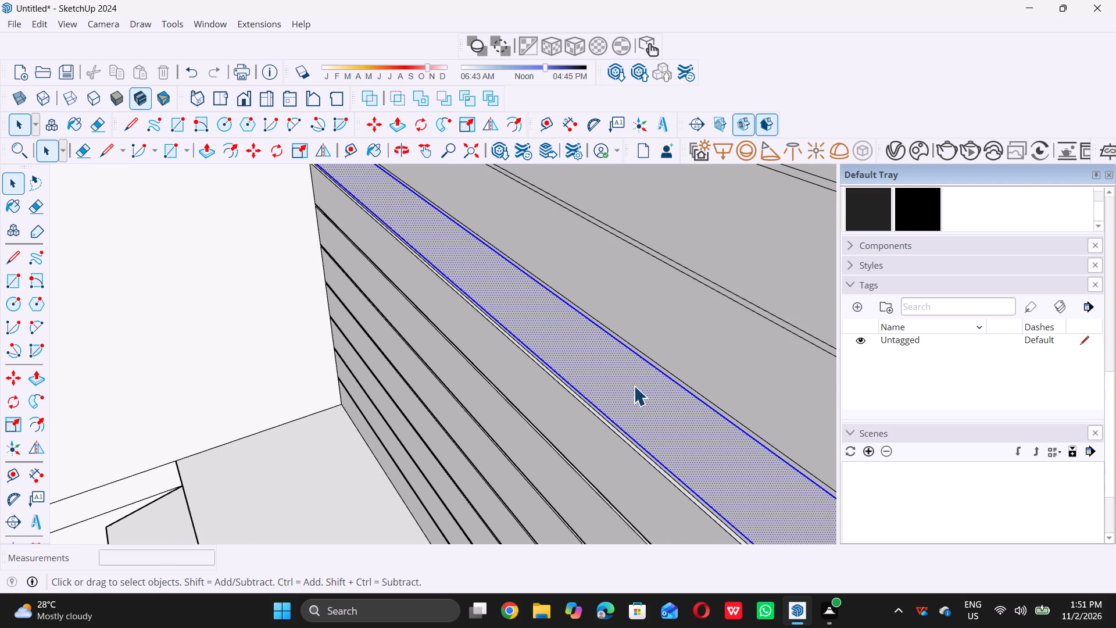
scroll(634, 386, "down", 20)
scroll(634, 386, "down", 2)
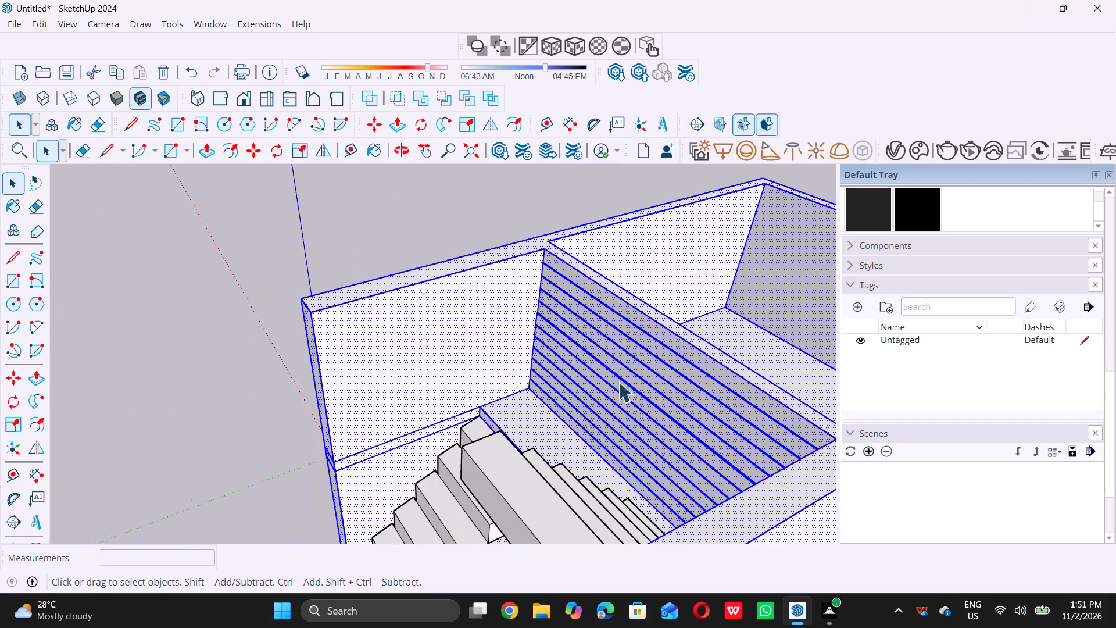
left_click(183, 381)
Pull the eighth, ninth and tenth planks from the floor outward by repeating the previous 1/2" Push/Pull distance.
scroll(626, 408, "up", 5)
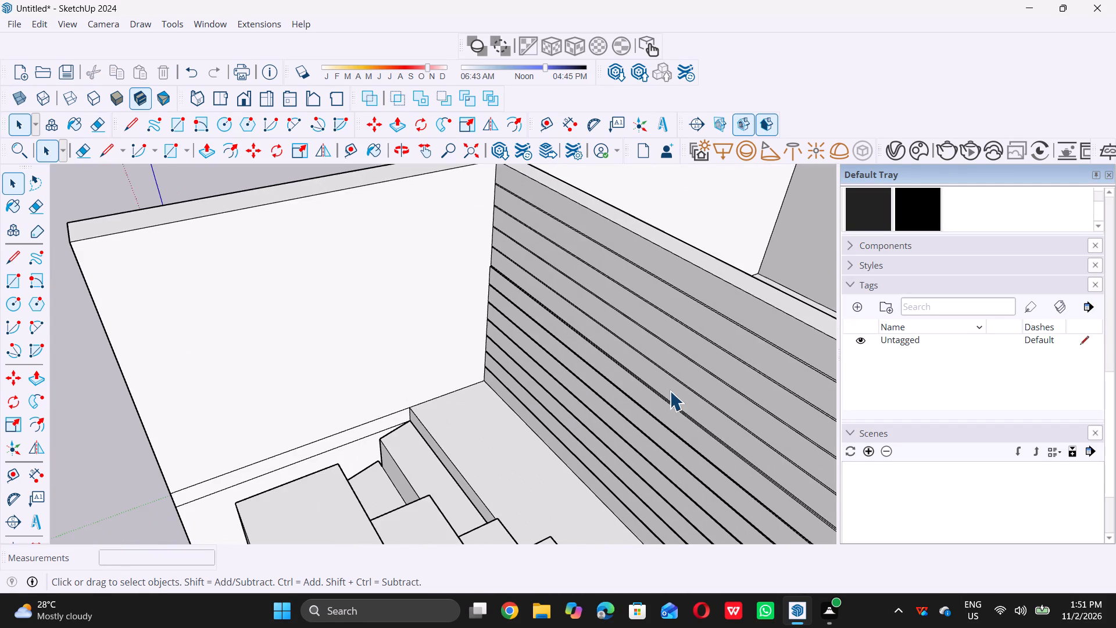
scroll(667, 392, "up", 6)
scroll(671, 386, "up", 17)
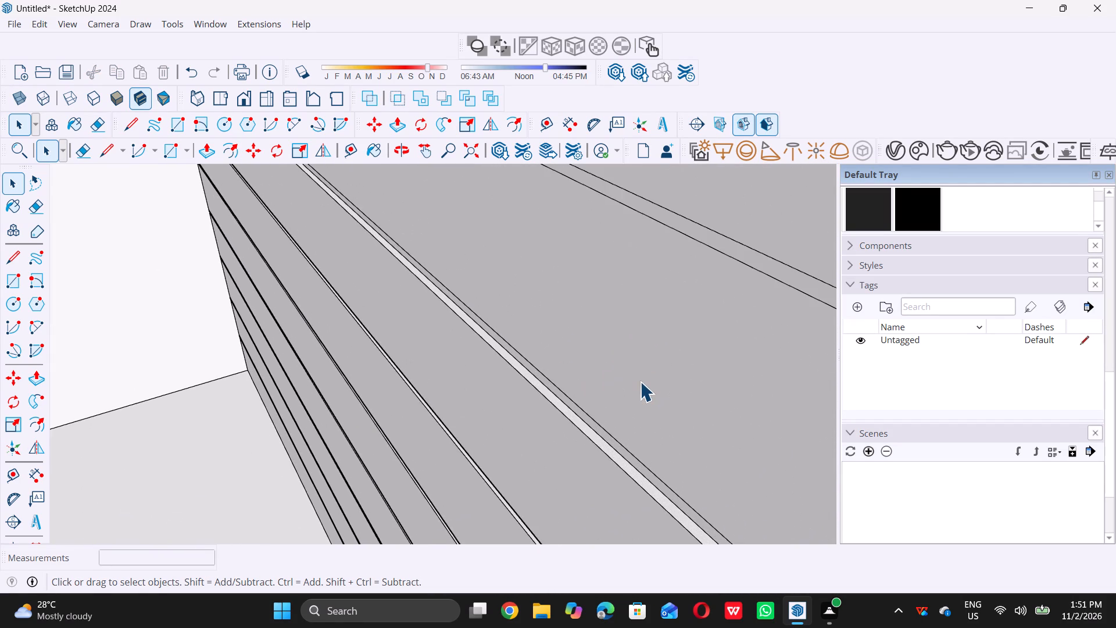
left_click(640, 381)
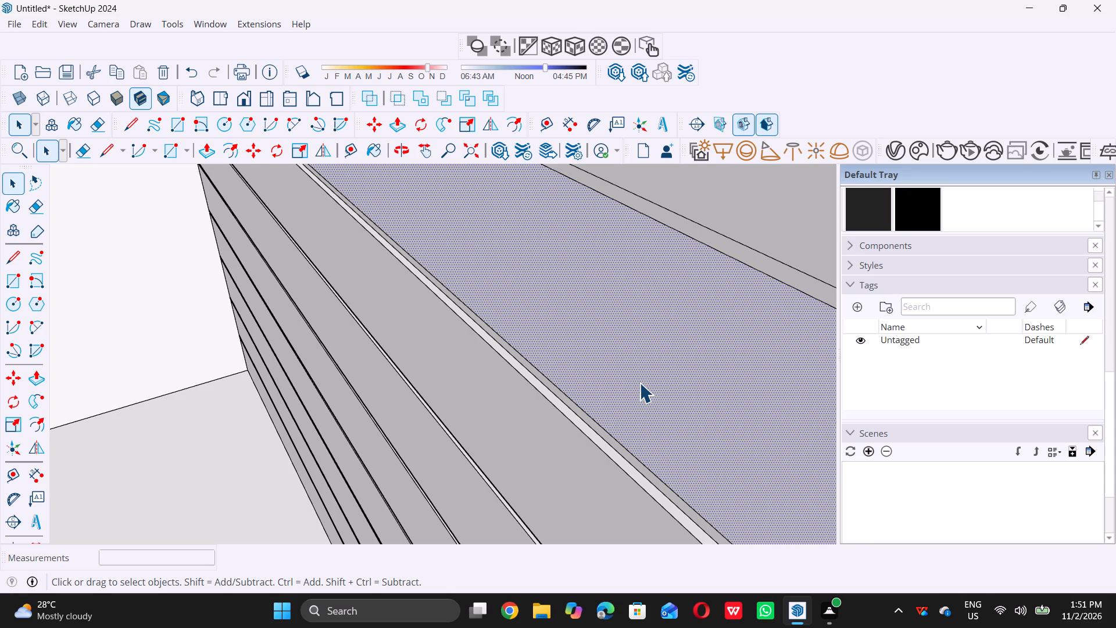
key("p")
double_click(639, 383)
scroll(632, 390, "down", 2)
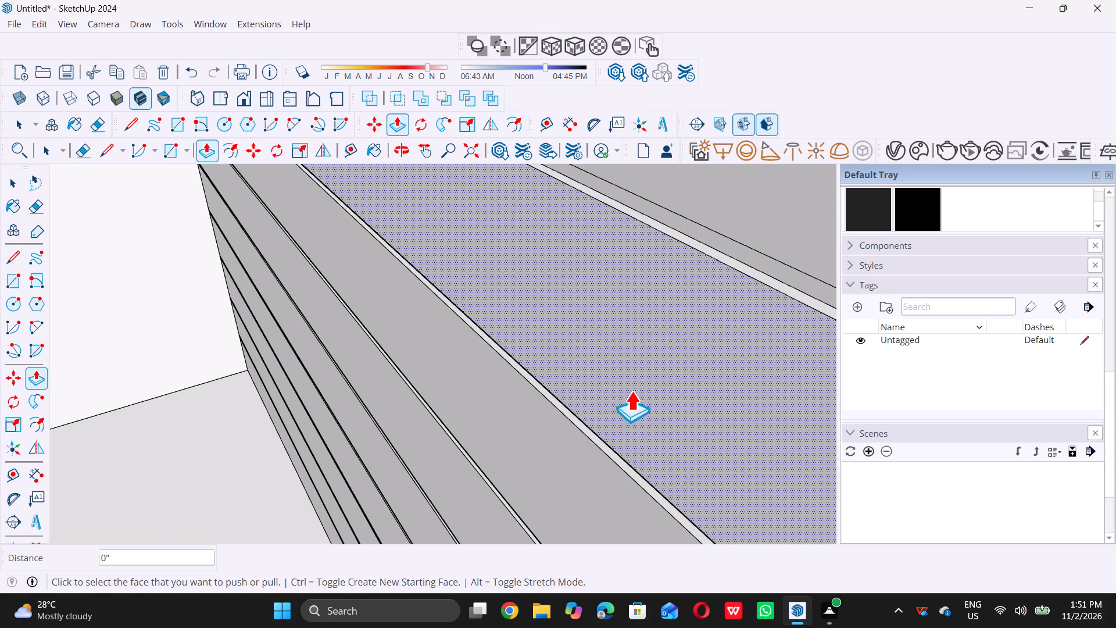
scroll(631, 391, "down", 11)
double_click(701, 363)
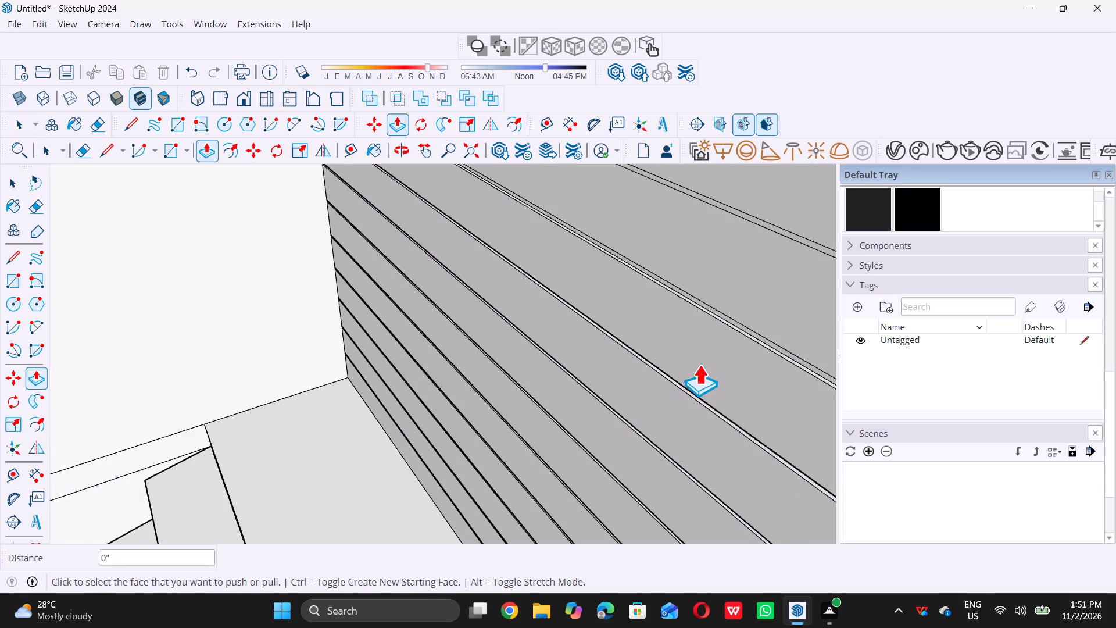
scroll(665, 366, "down", 9)
double_click(722, 349)
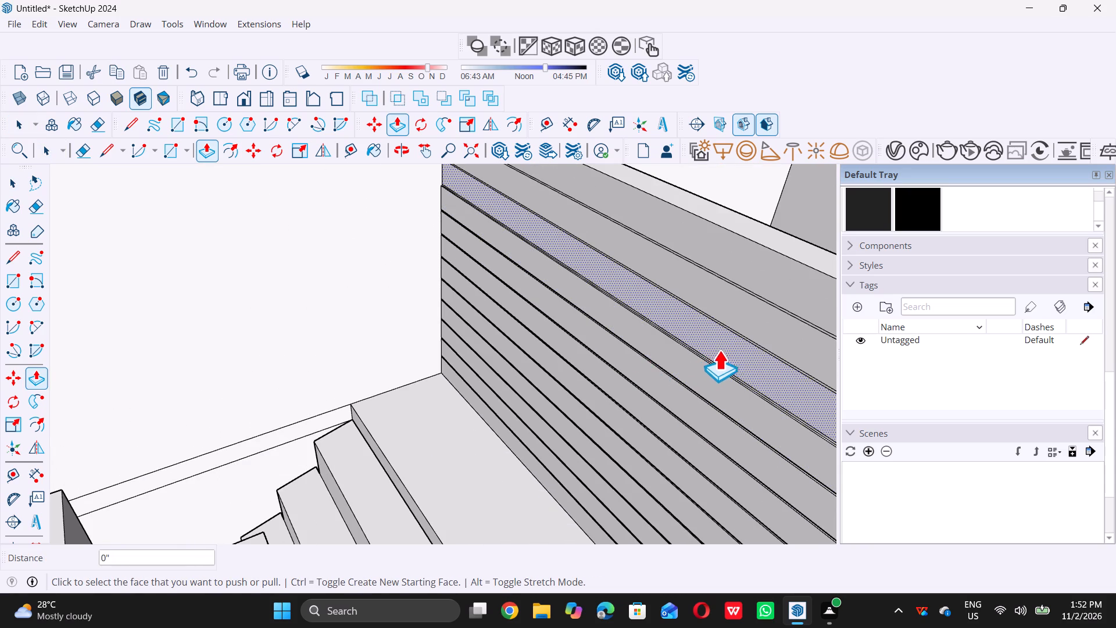
Push/Pull the two topmost planks of the upper-level back wall outward by 0.5" each.
left_click(753, 320)
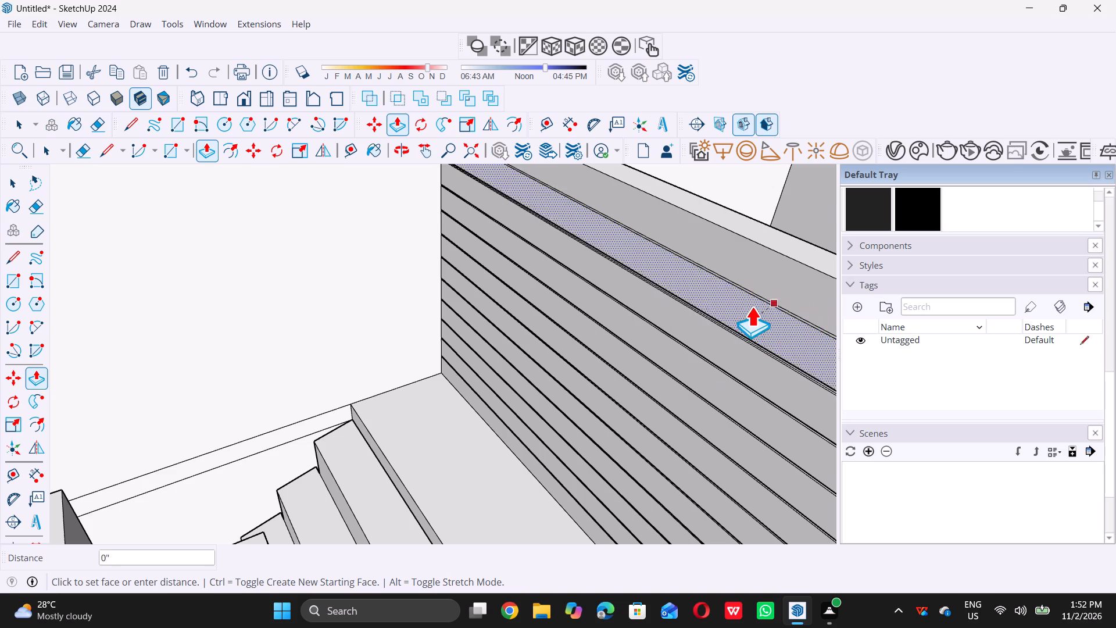
type("0.5")
key("shift+quotedbl")
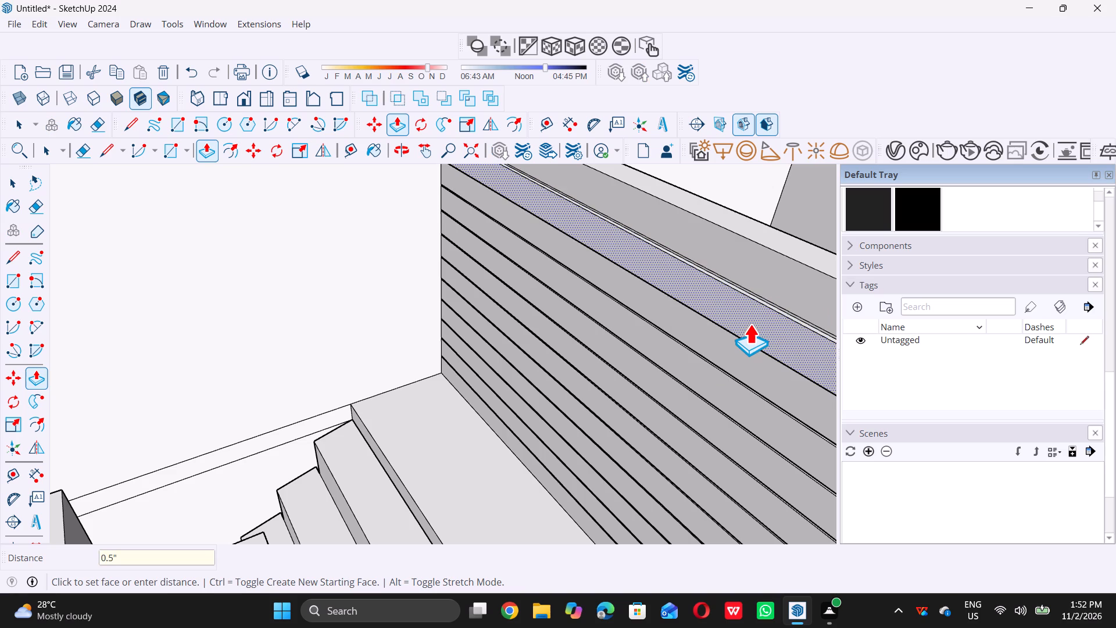
key("Return")
left_click(747, 256)
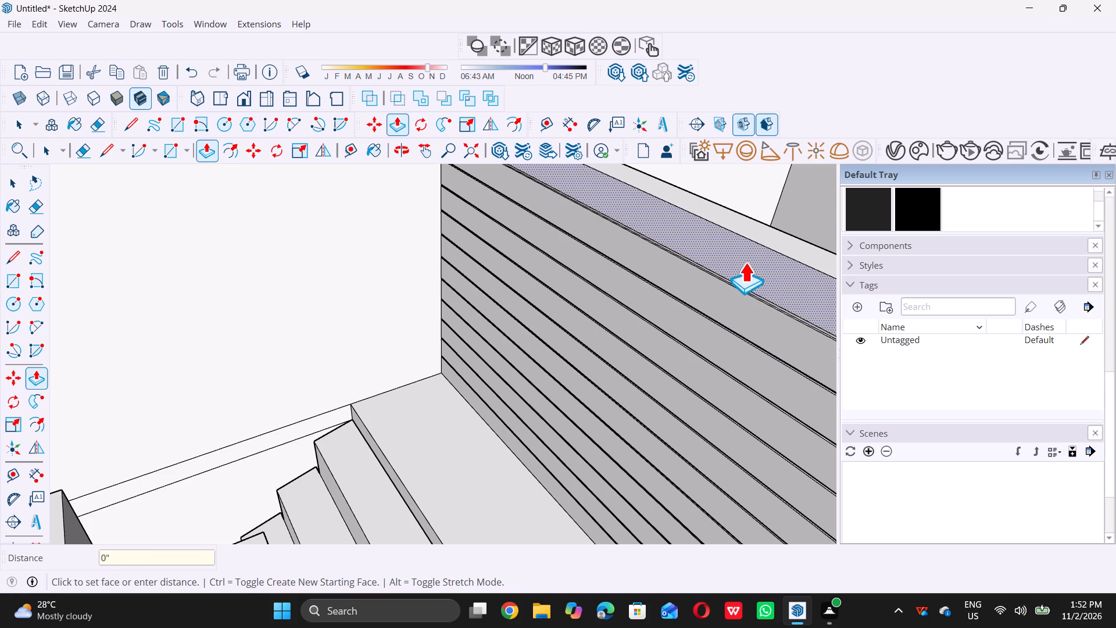
type("0.5")
key("shift+quotedbl")
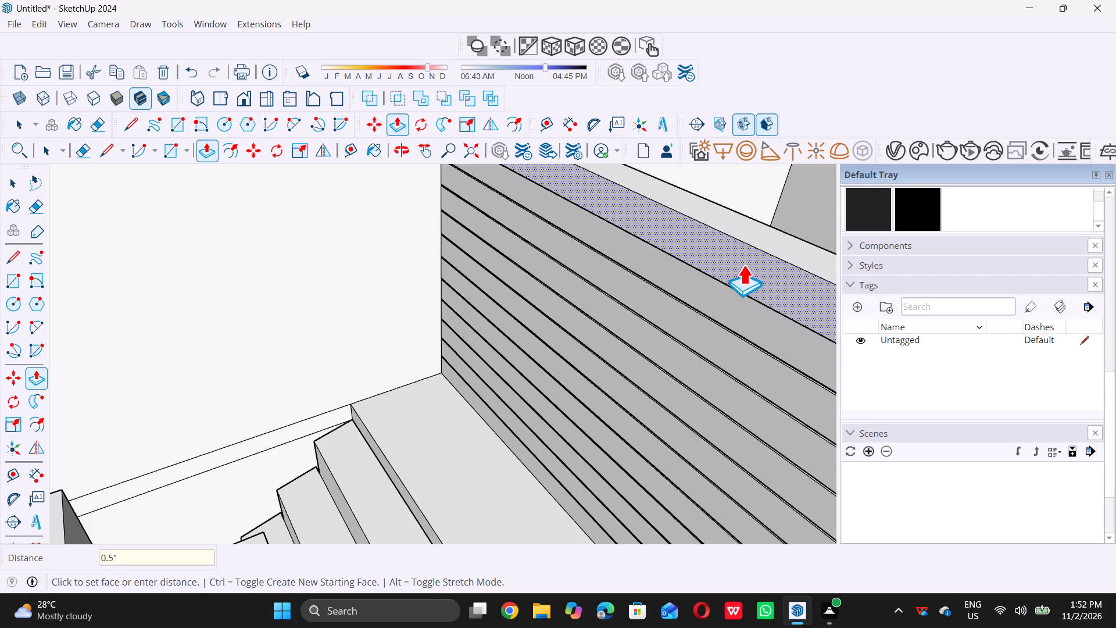
key("Return")
key("space")
Examine the planked back walls and the stair flights on both levels from several angles.
scroll(514, 321, "down", 8)
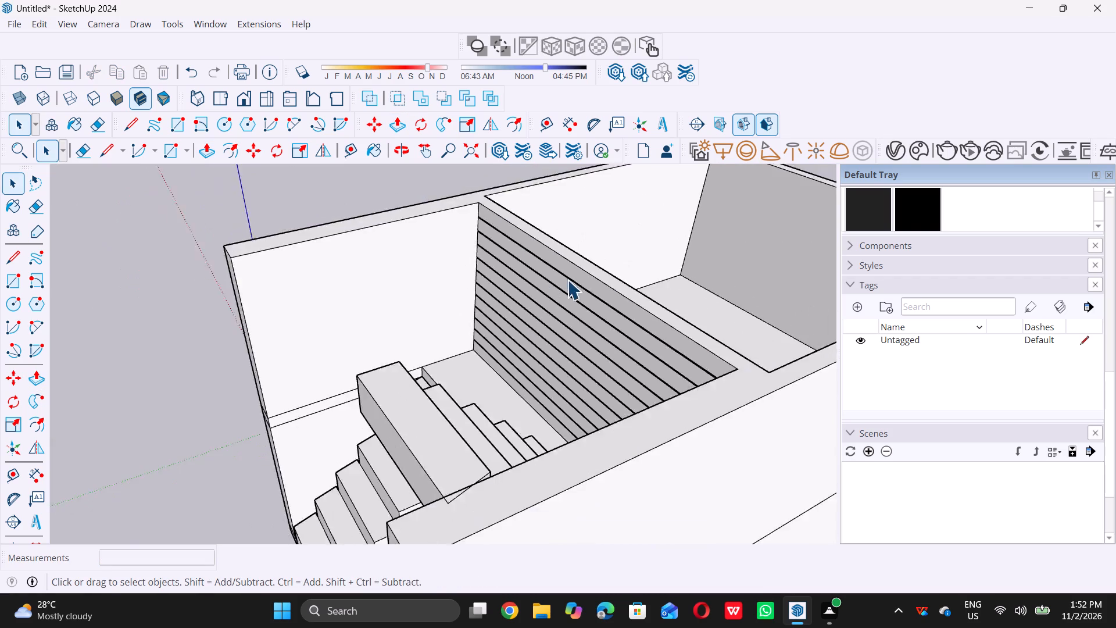
scroll(567, 280, "down", 10)
middle_click_drag(449, 344, 549, 295)
middle_click(549, 295)
scroll(481, 316, "up", 19)
scroll(467, 335, "down", 6)
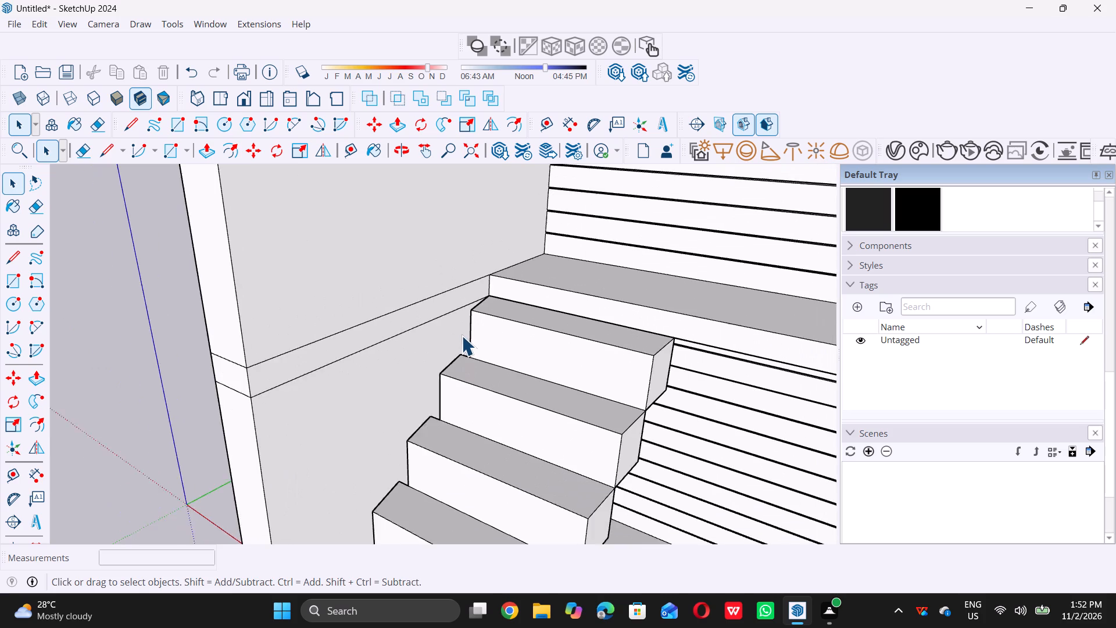
scroll(462, 336, "down", 3)
middle_click_drag(456, 342, 387, 343)
scroll(439, 333, "up", 6)
scroll(470, 320, "down", 5)
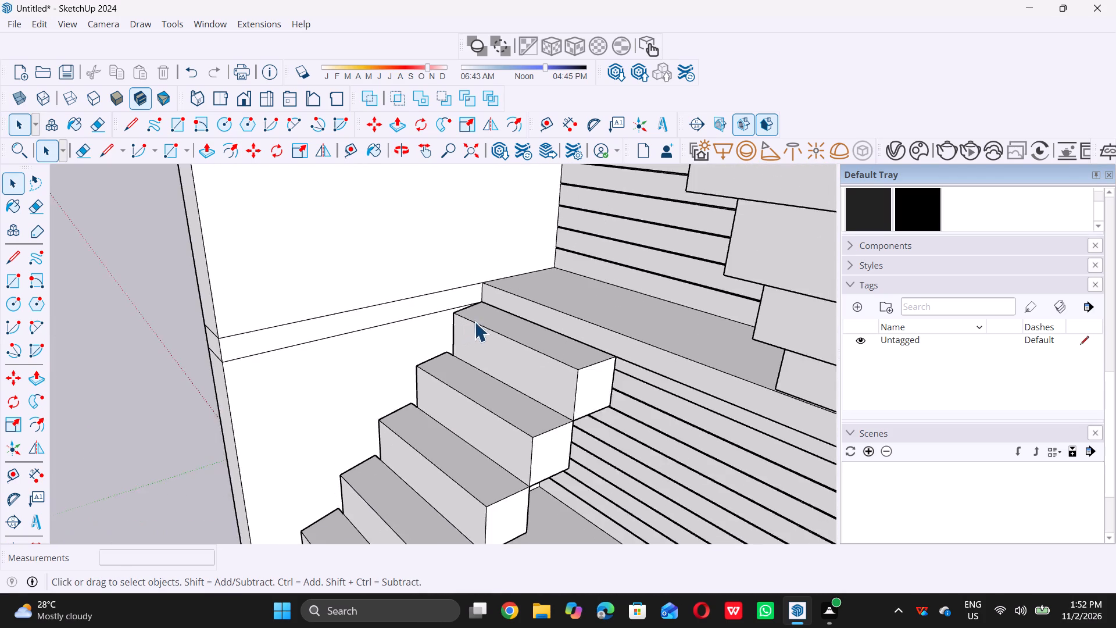
scroll(474, 322, "down", 6)
scroll(509, 359, "down", 6)
middle_click_drag(492, 383, 517, 383)
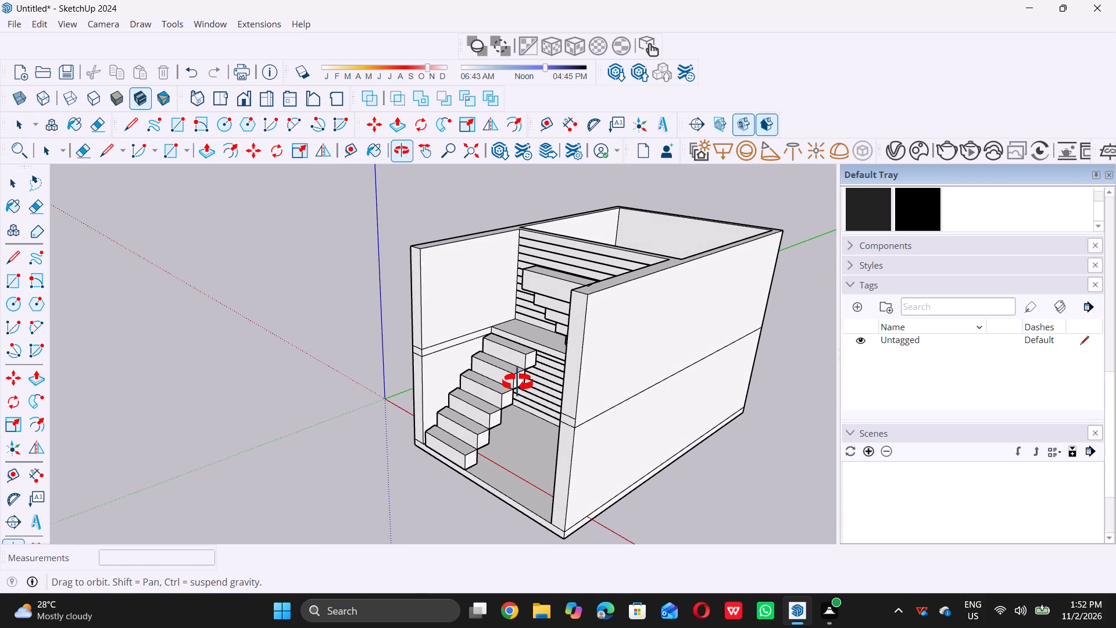
middle_click_drag(517, 383, 520, 385)
middle_click_drag(509, 370, 530, 419)
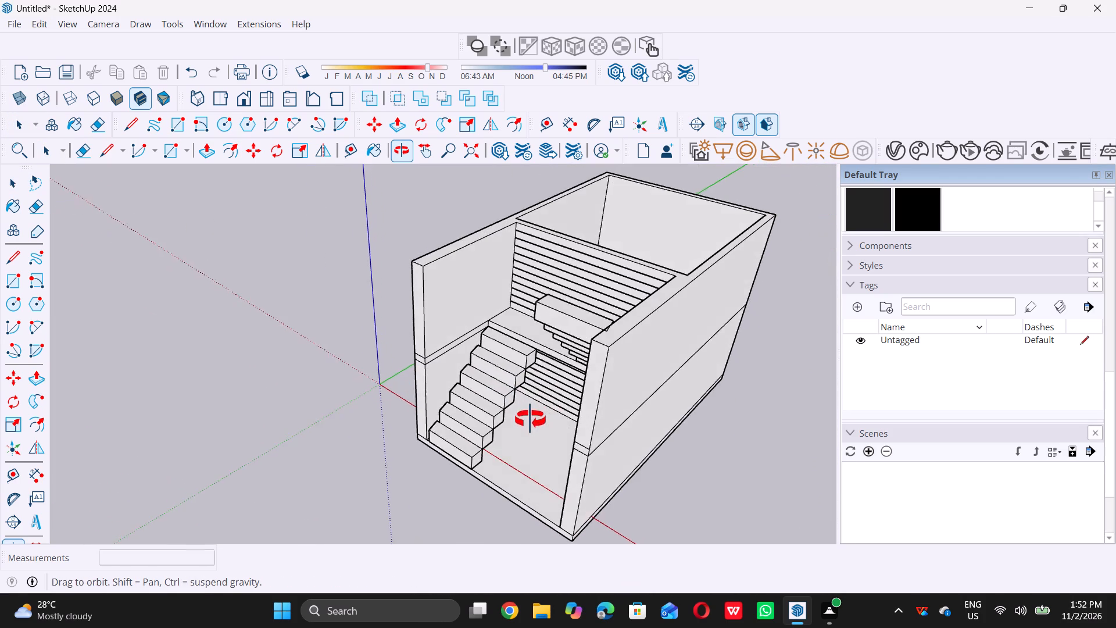
middle_click_drag(530, 419, 525, 429)
scroll(521, 358, "up", 4)
triple_click(496, 374)
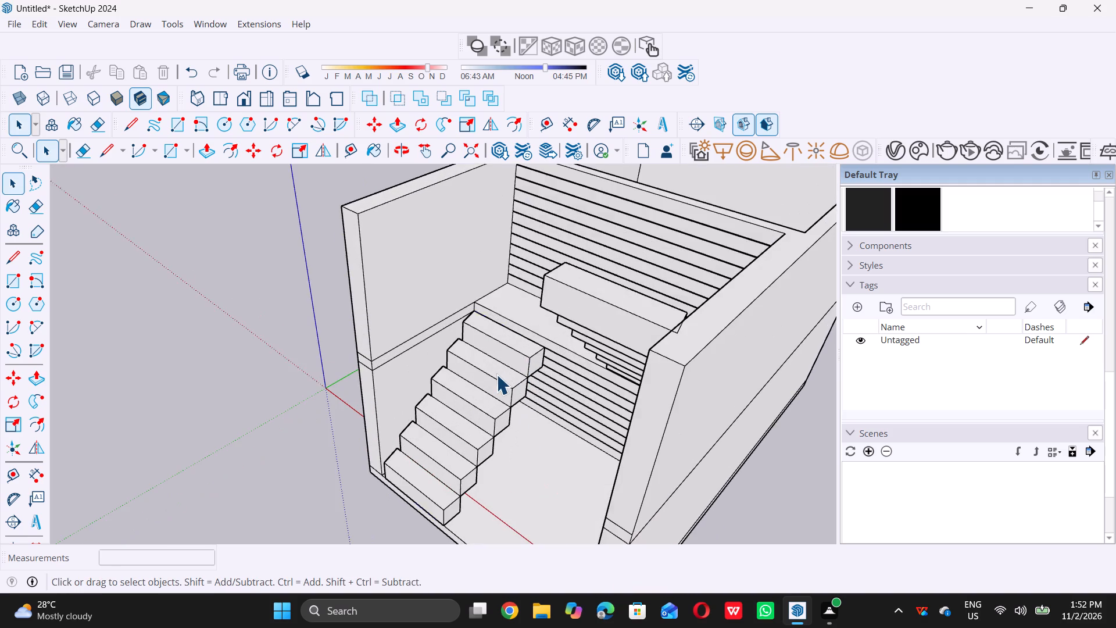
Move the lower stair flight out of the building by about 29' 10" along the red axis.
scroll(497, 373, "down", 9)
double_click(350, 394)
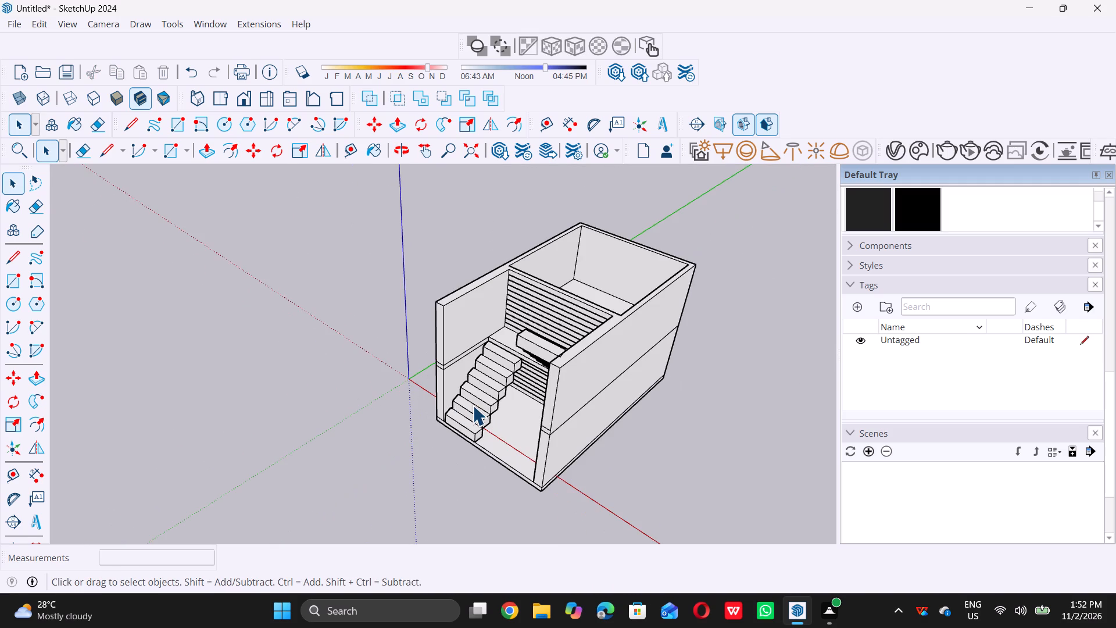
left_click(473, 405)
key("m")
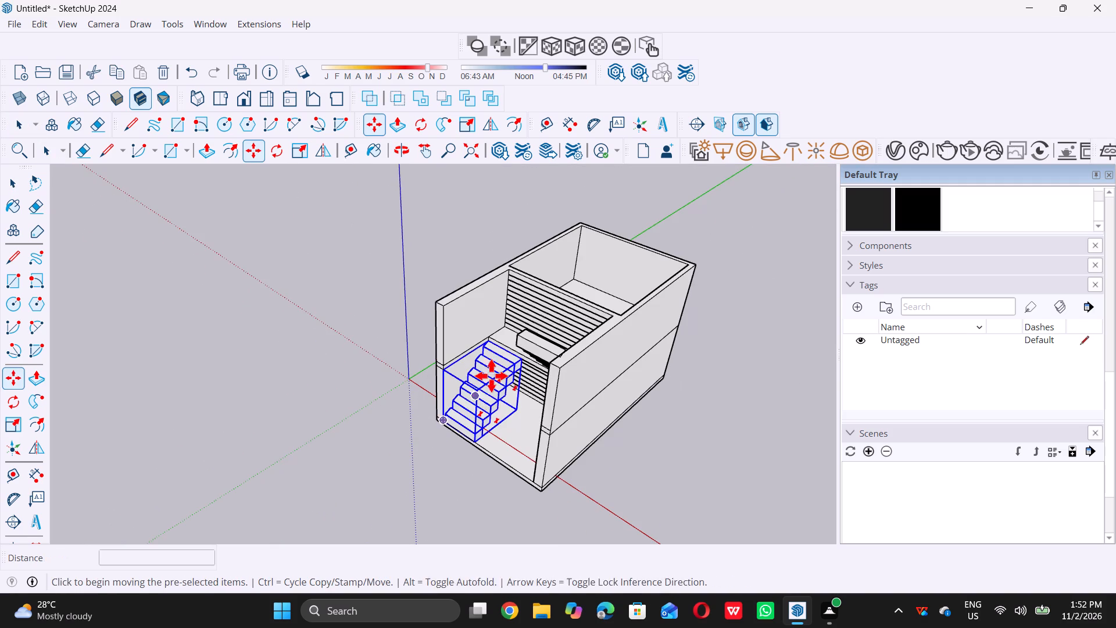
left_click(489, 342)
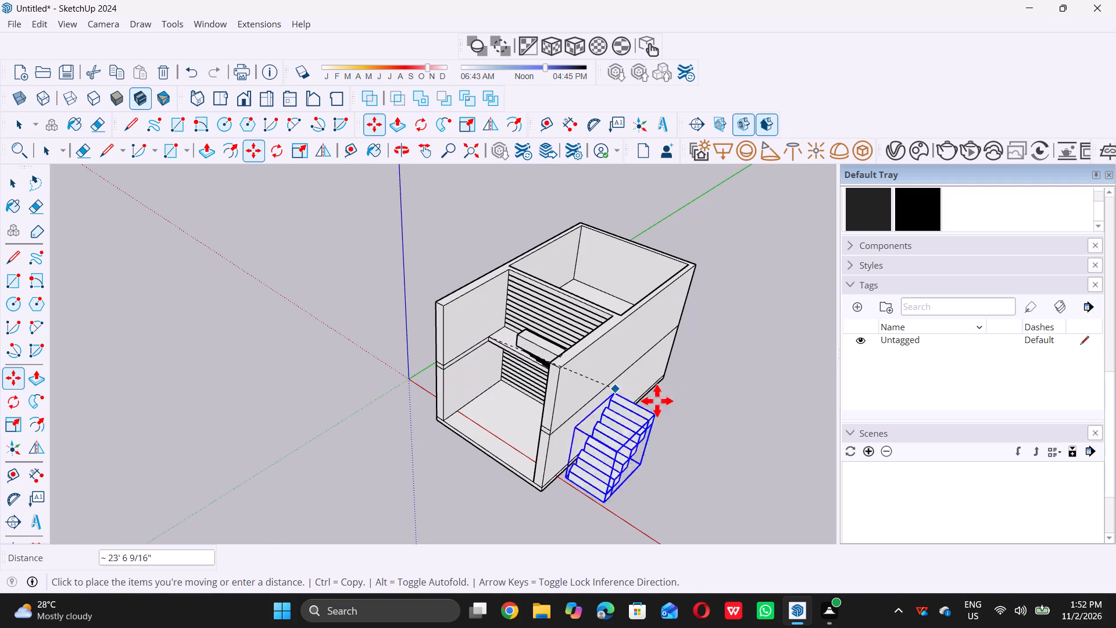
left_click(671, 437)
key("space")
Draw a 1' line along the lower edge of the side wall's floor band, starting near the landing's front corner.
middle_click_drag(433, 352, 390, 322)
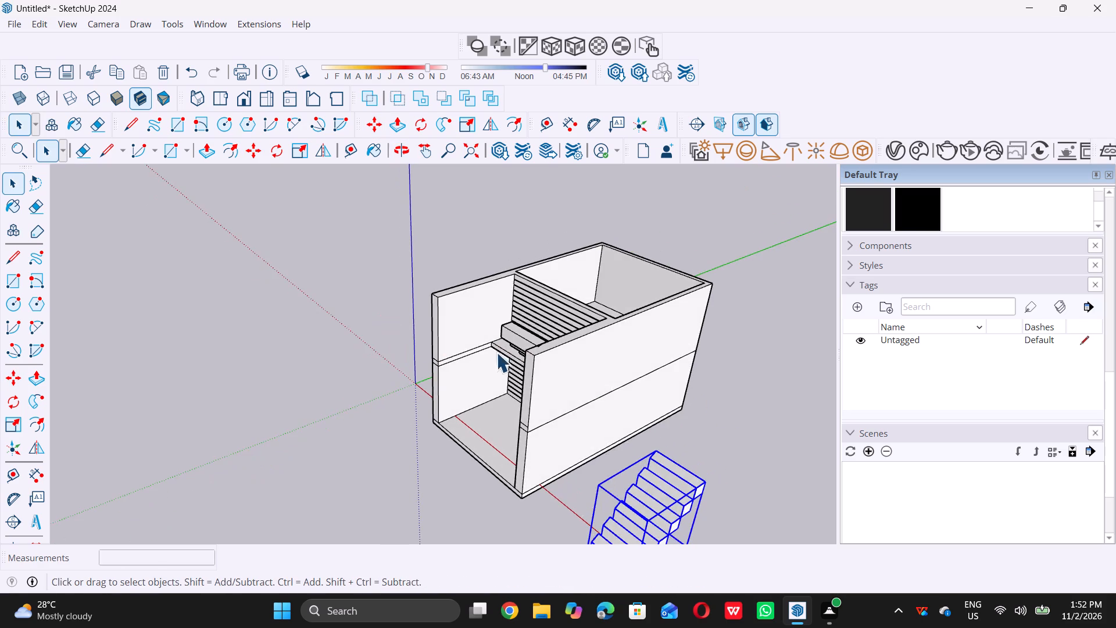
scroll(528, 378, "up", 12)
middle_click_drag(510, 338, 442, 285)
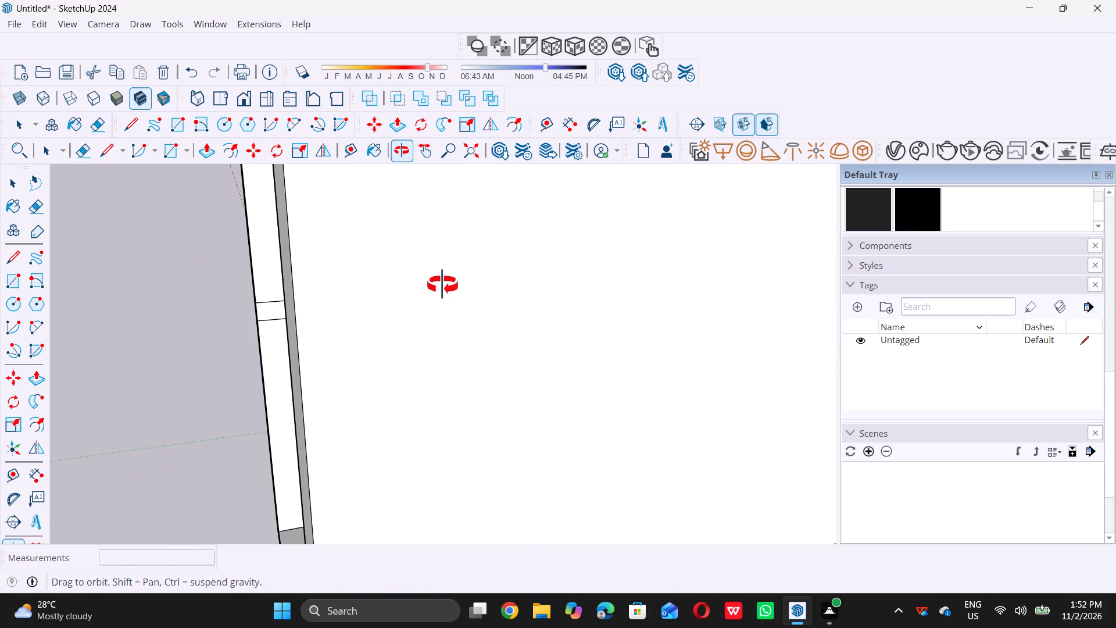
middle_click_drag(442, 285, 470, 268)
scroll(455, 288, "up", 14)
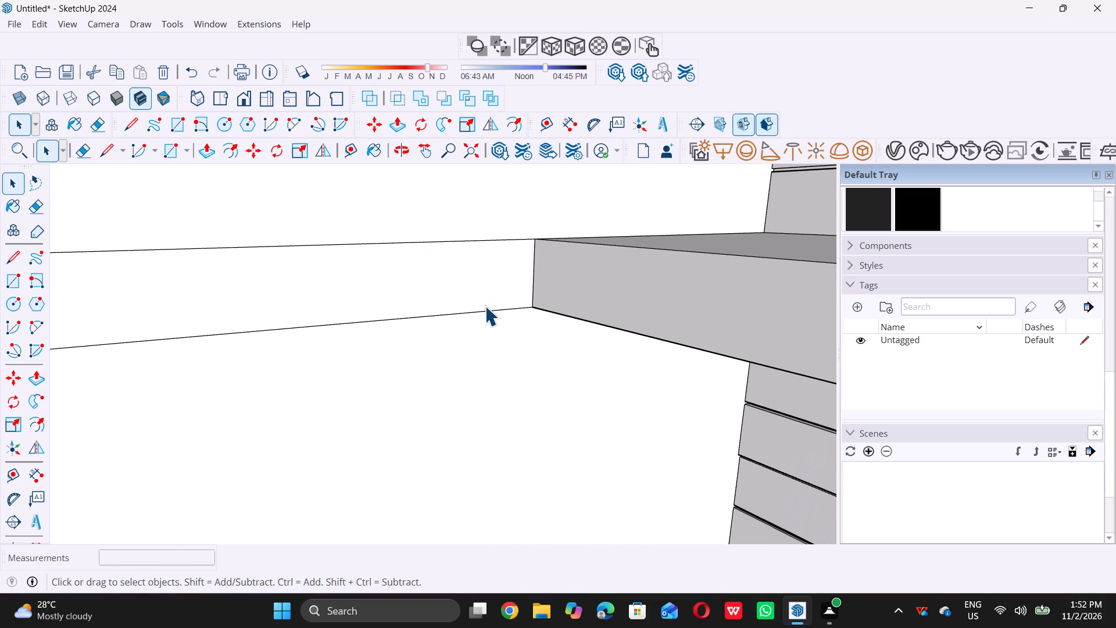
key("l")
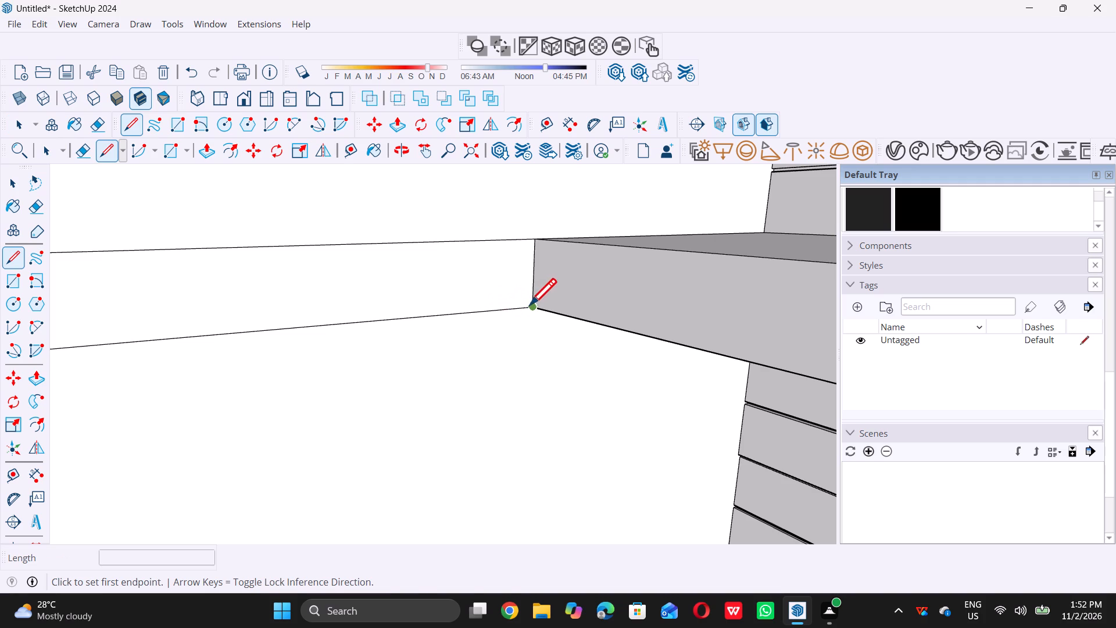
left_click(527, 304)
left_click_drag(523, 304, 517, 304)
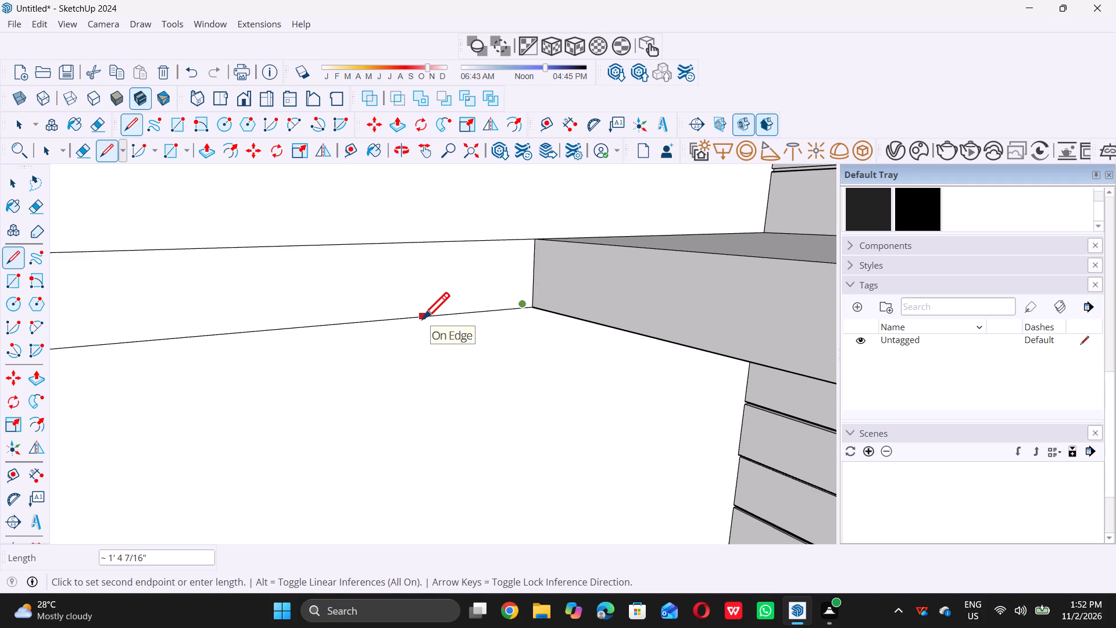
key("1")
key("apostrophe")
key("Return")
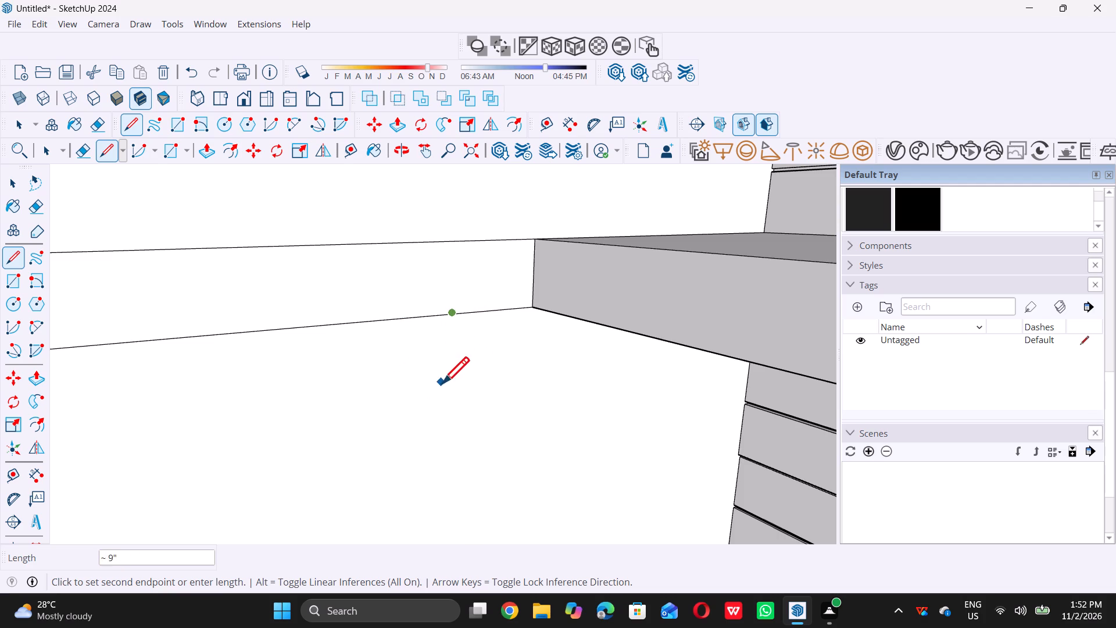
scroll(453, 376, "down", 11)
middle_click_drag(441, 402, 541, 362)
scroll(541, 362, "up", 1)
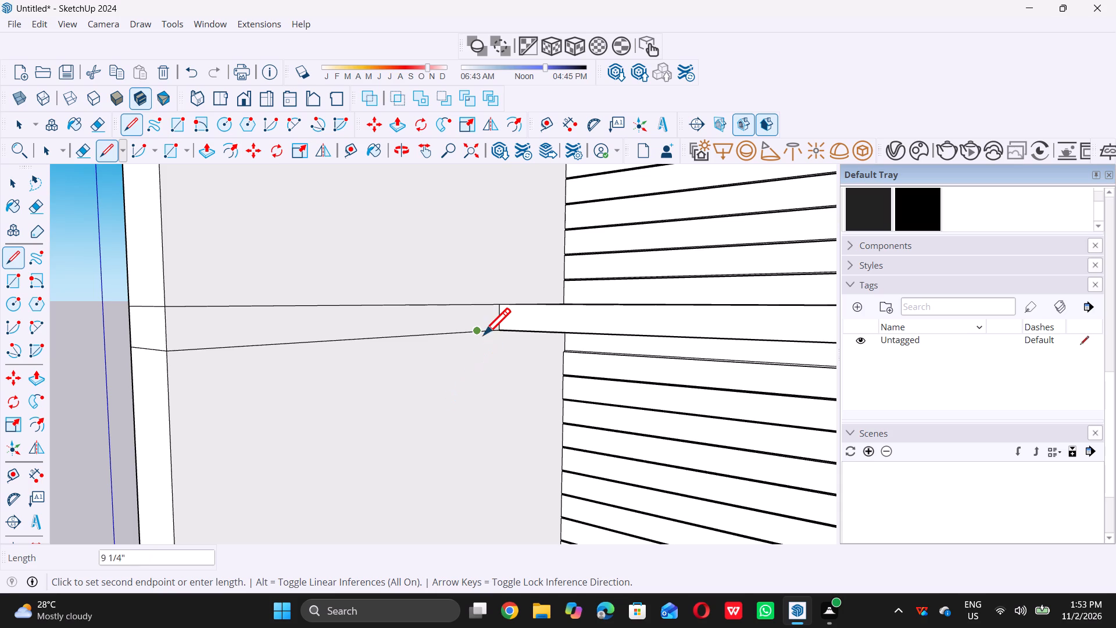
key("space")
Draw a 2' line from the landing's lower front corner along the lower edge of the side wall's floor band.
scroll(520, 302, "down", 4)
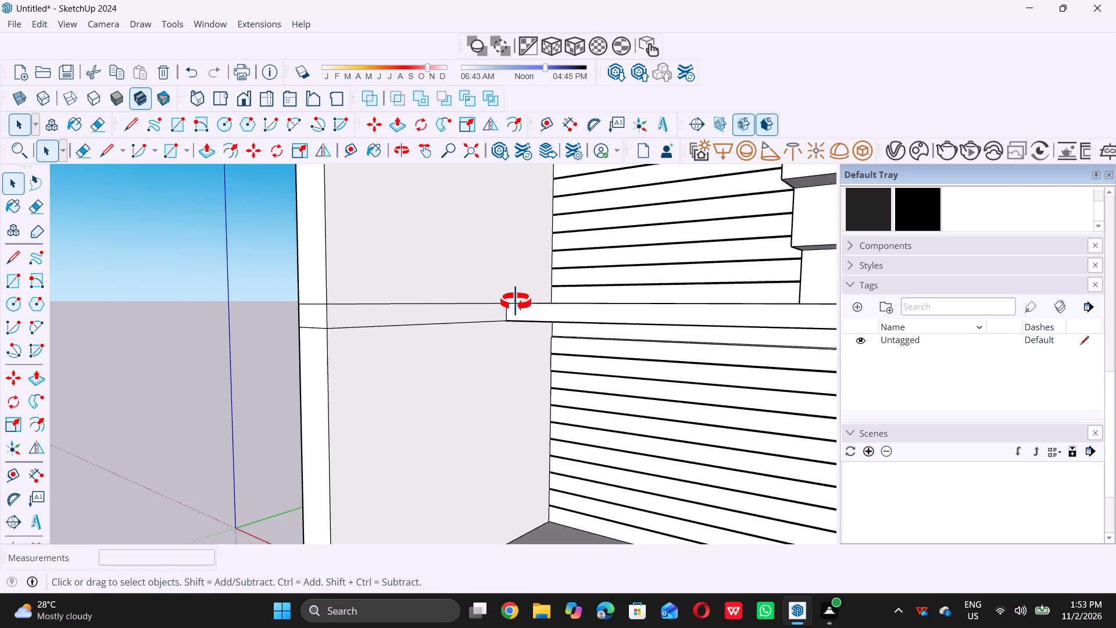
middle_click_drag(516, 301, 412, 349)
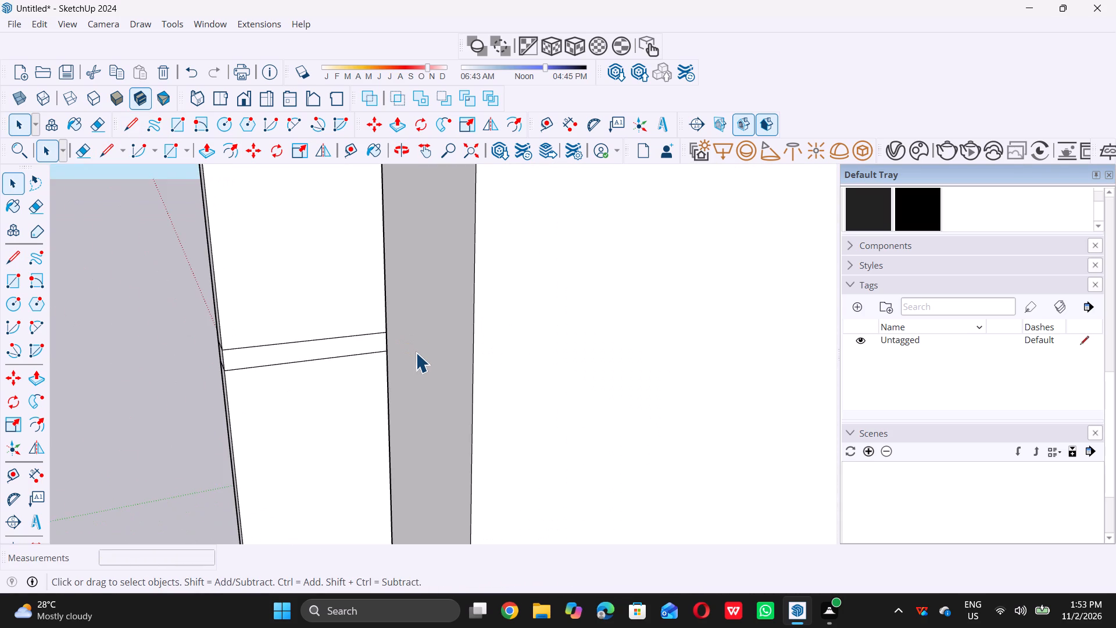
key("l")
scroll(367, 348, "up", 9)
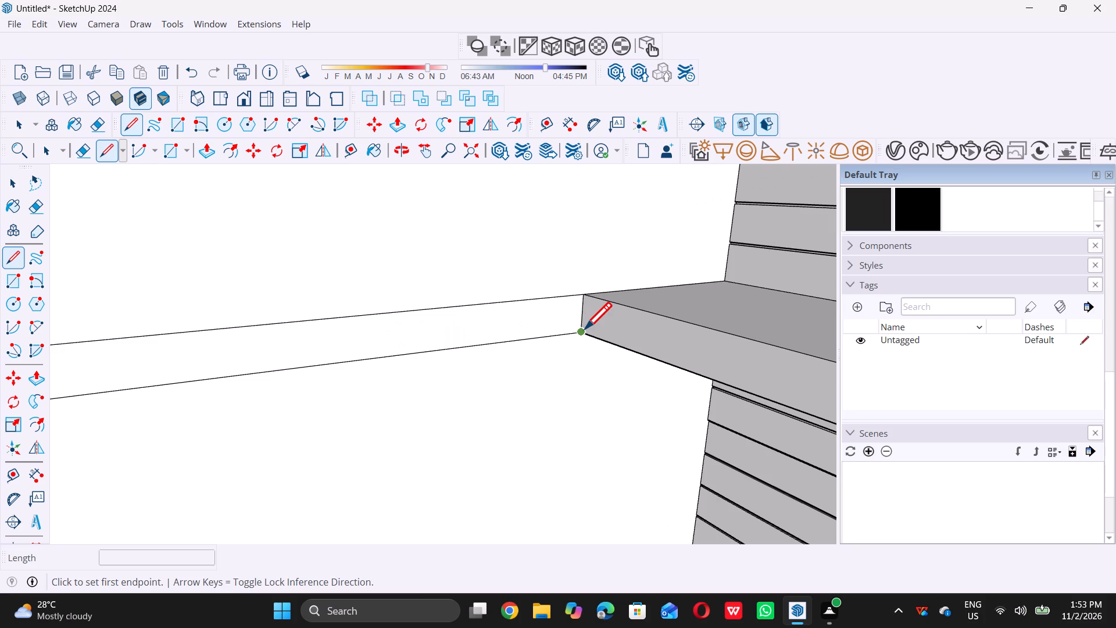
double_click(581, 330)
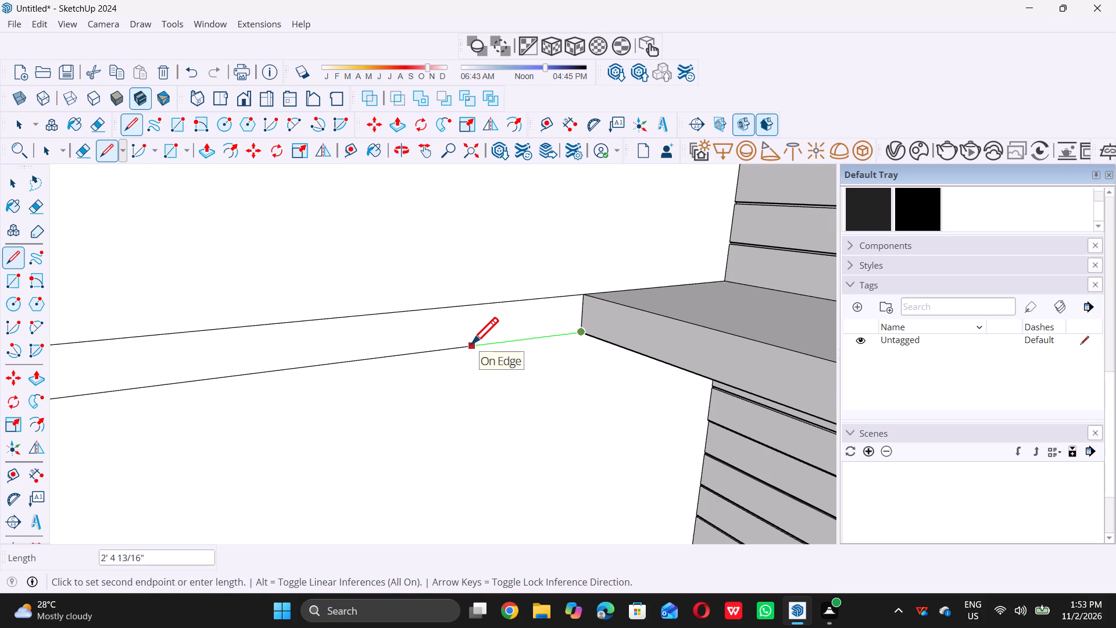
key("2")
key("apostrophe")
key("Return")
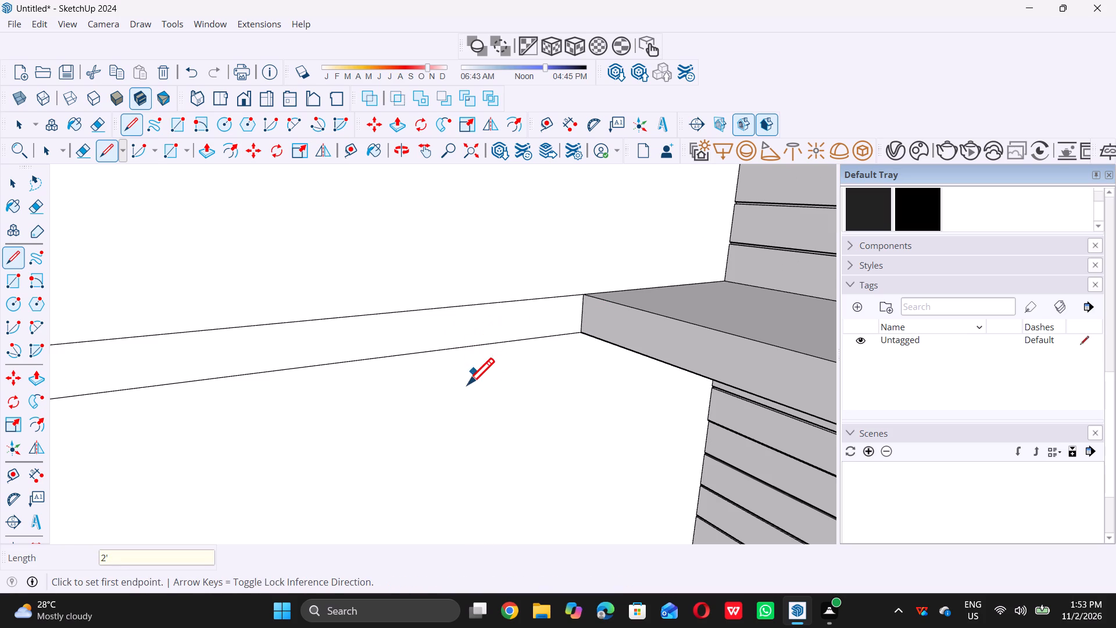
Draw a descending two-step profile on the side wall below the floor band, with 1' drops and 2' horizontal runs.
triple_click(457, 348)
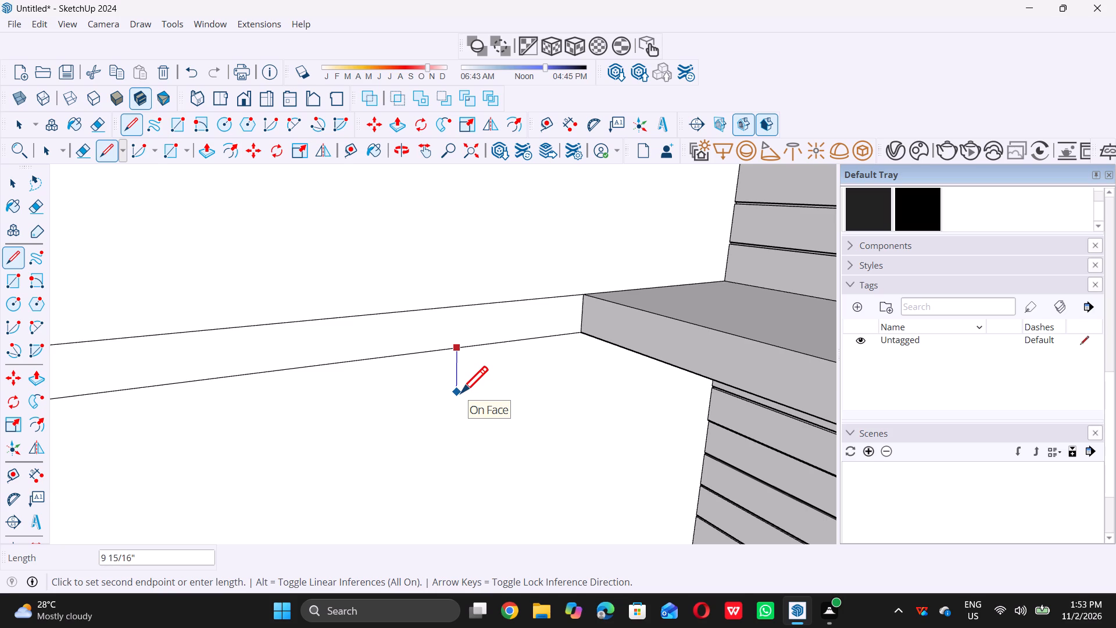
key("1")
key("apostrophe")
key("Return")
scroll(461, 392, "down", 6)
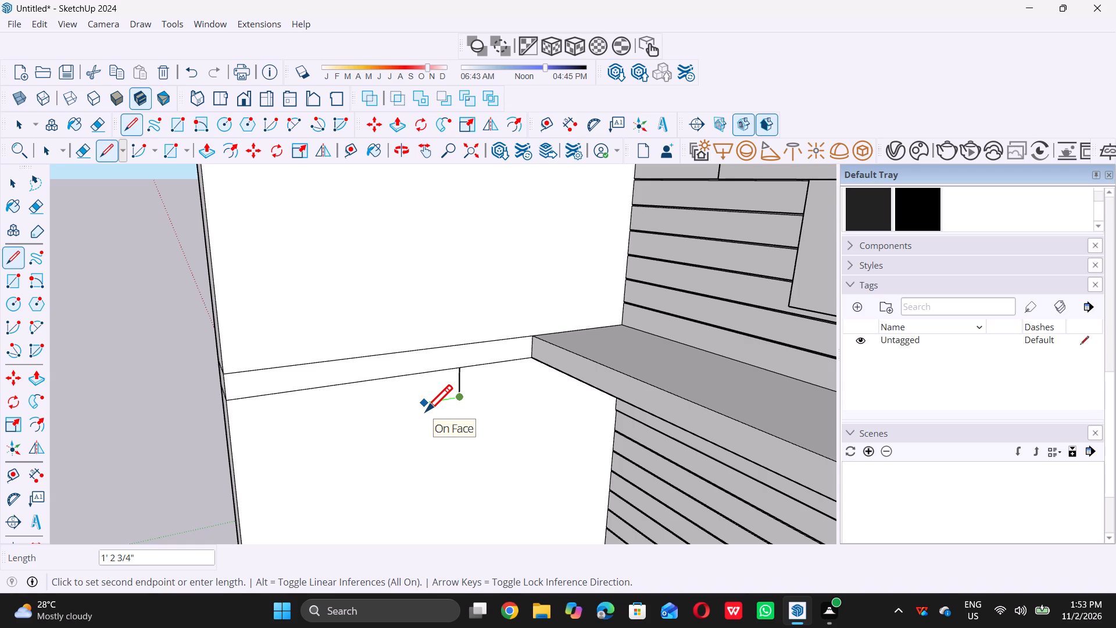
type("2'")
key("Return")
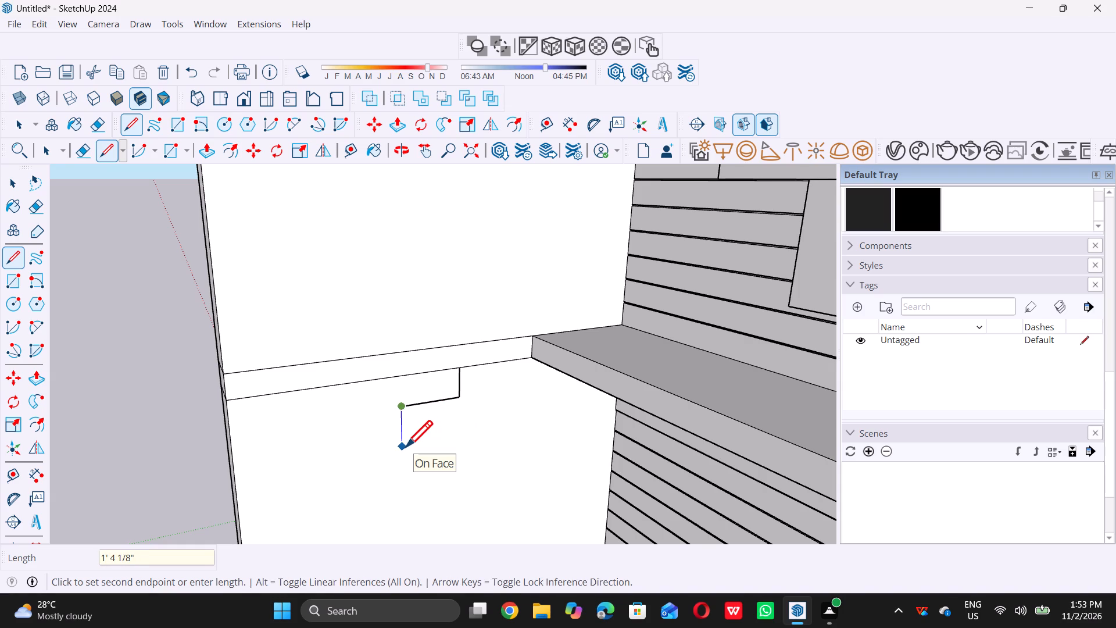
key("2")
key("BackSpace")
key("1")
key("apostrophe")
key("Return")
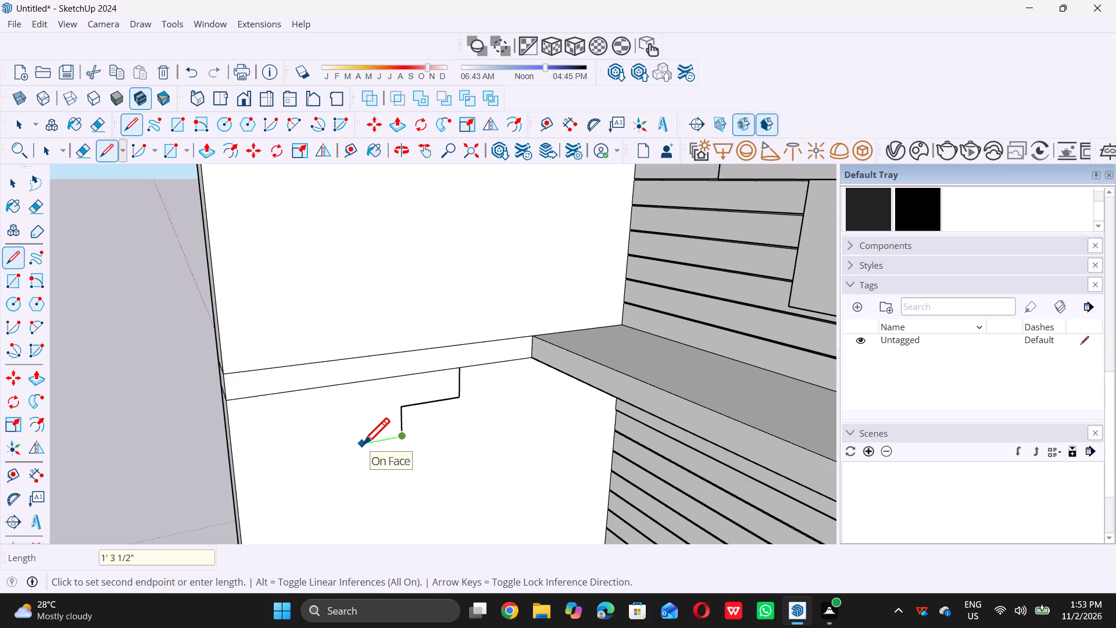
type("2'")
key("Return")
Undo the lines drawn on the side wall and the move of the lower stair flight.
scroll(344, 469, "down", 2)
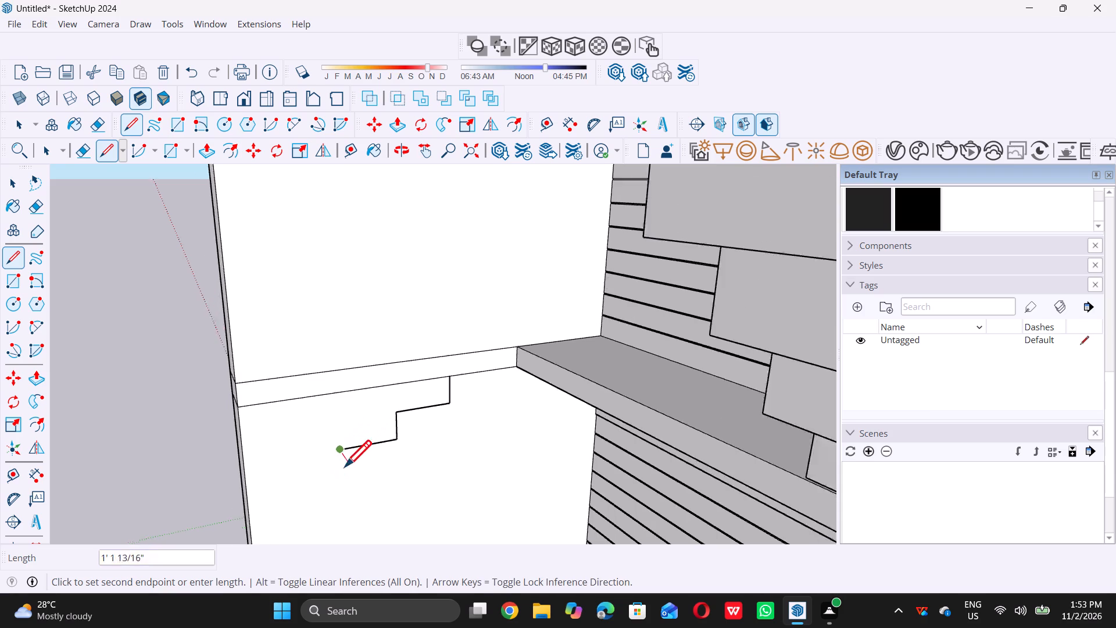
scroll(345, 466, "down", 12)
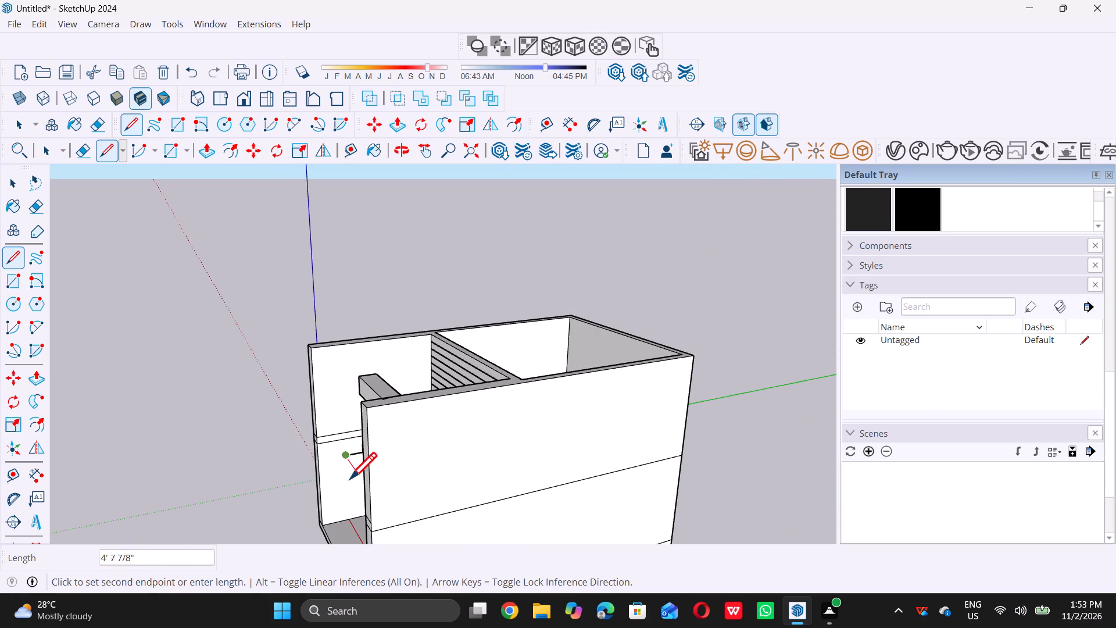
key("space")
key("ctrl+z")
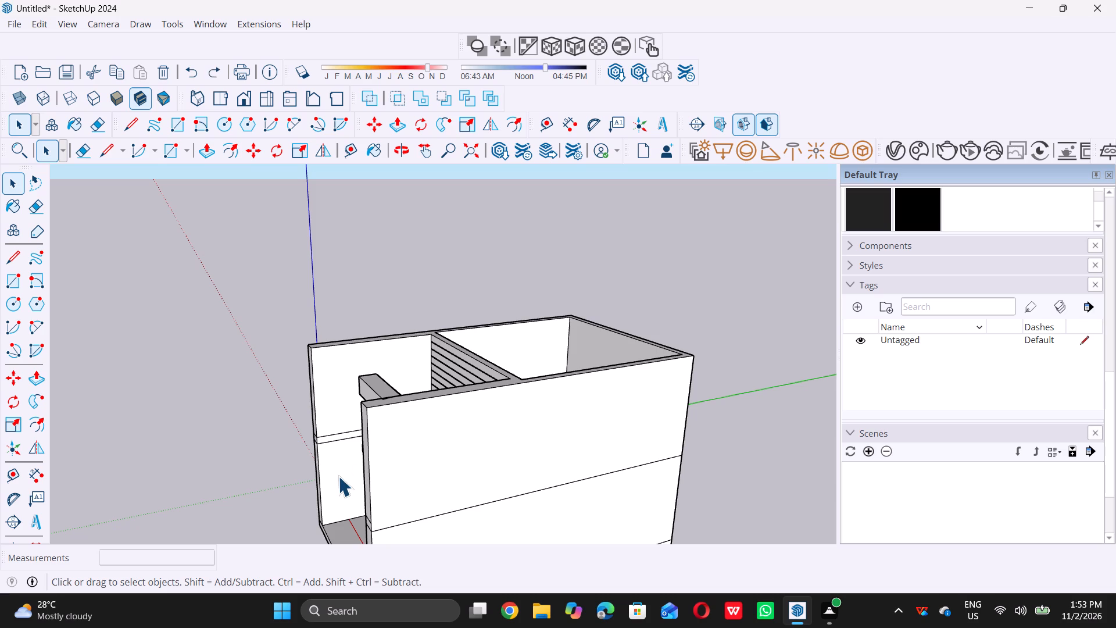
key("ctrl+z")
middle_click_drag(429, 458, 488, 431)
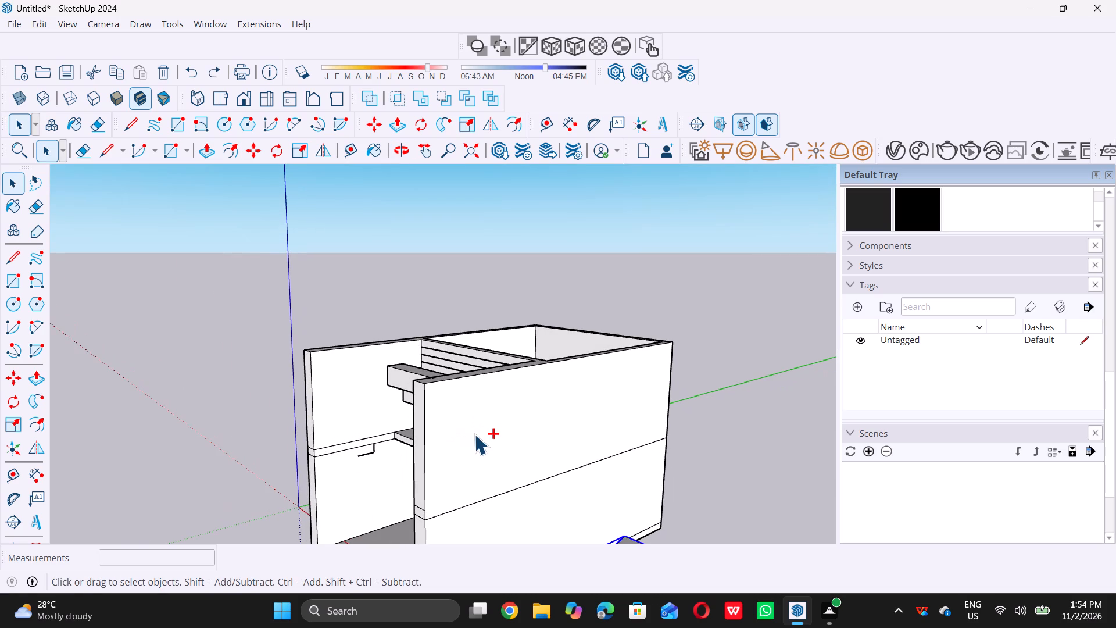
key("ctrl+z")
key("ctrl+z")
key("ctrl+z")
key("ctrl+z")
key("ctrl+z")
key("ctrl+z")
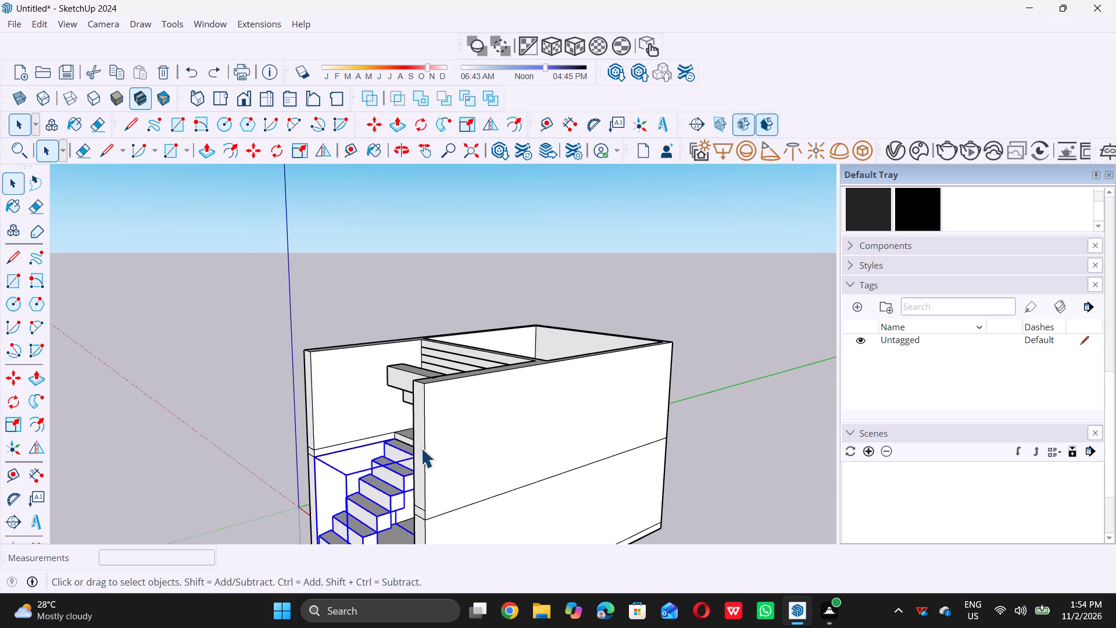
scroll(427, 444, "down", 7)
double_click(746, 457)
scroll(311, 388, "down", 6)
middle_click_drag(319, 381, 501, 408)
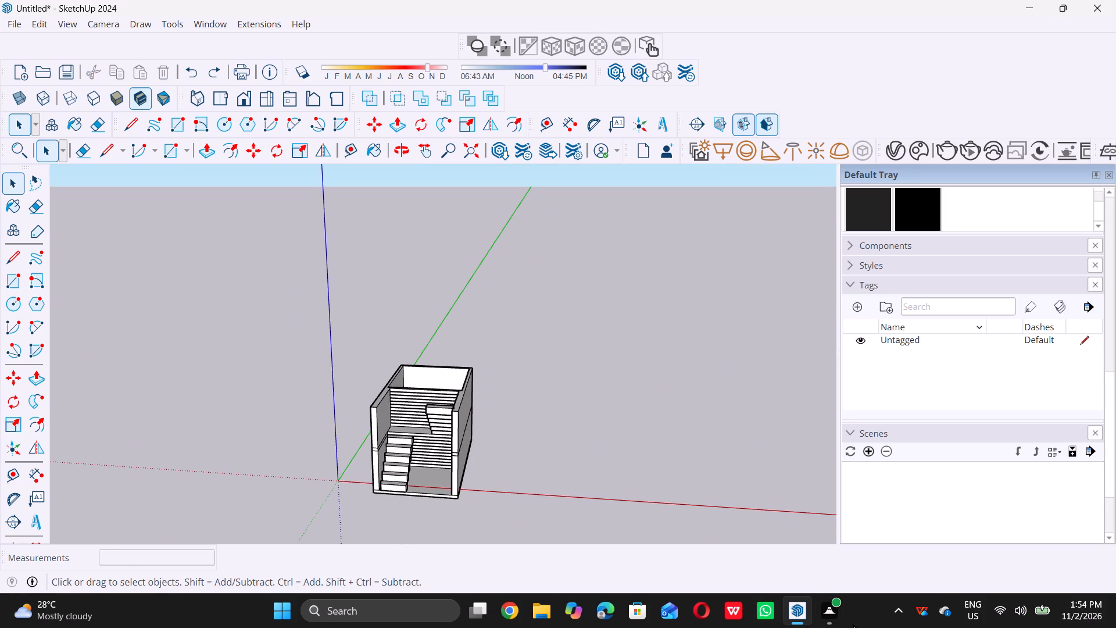
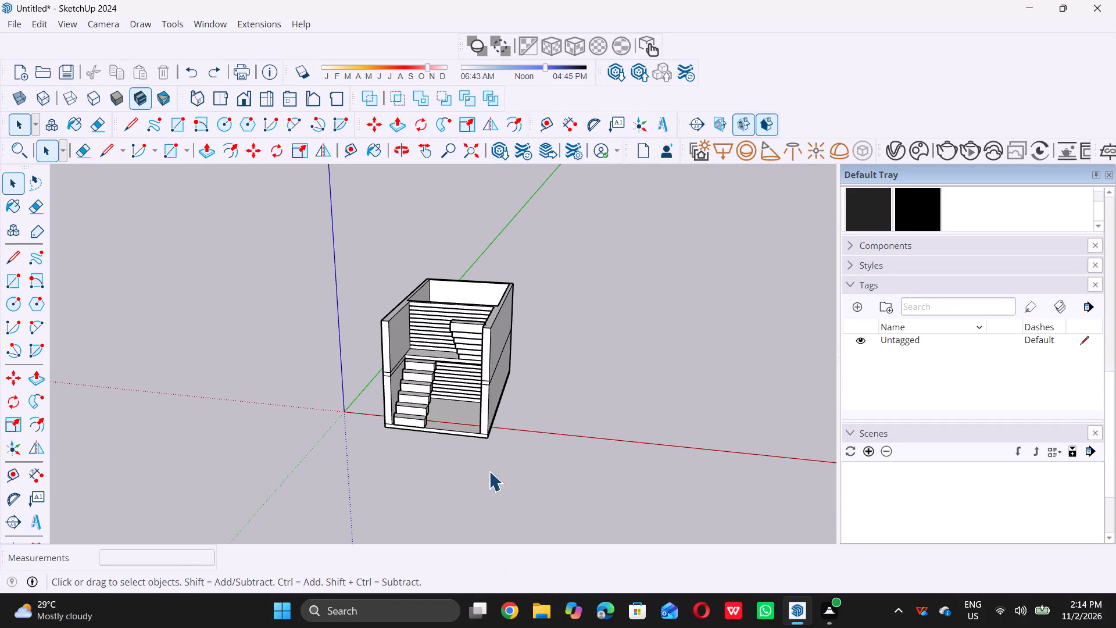
Examine the grooves between the upper back-wall planks where they meet the side wall, and the overall stair model.
scroll(382, 325, "down", 2)
middle_click_drag(407, 324, 457, 312)
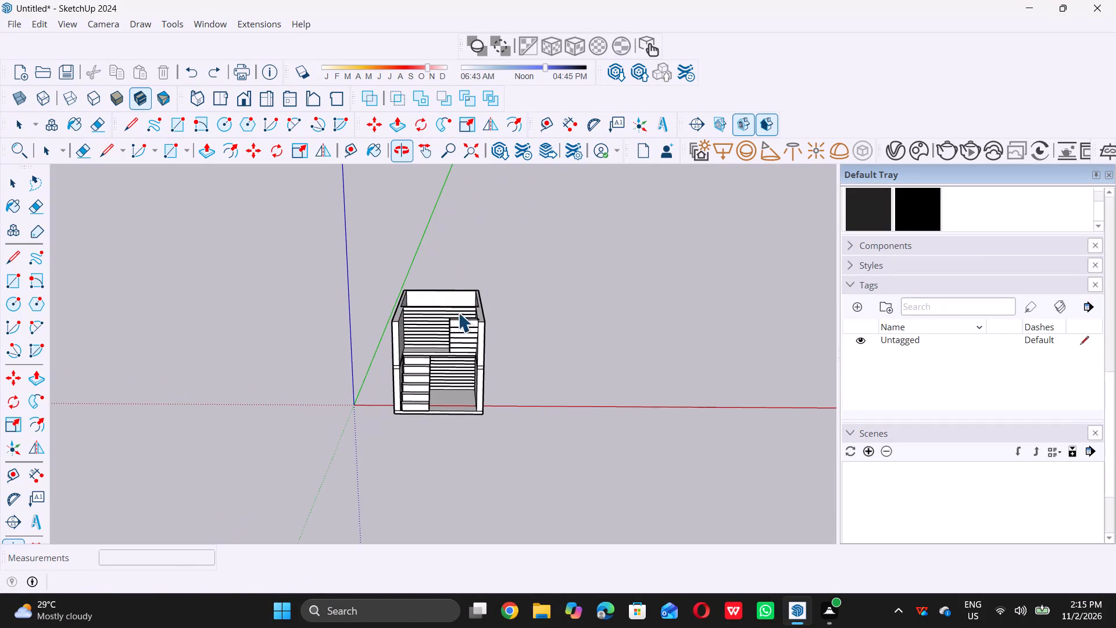
scroll(415, 299, "up", 7)
scroll(401, 347, "up", 1)
middle_click_drag(400, 347, 335, 341)
middle_click(335, 341)
scroll(414, 307, "up", 6)
scroll(360, 331, "up", 8)
middle_click_drag(337, 353, 303, 297)
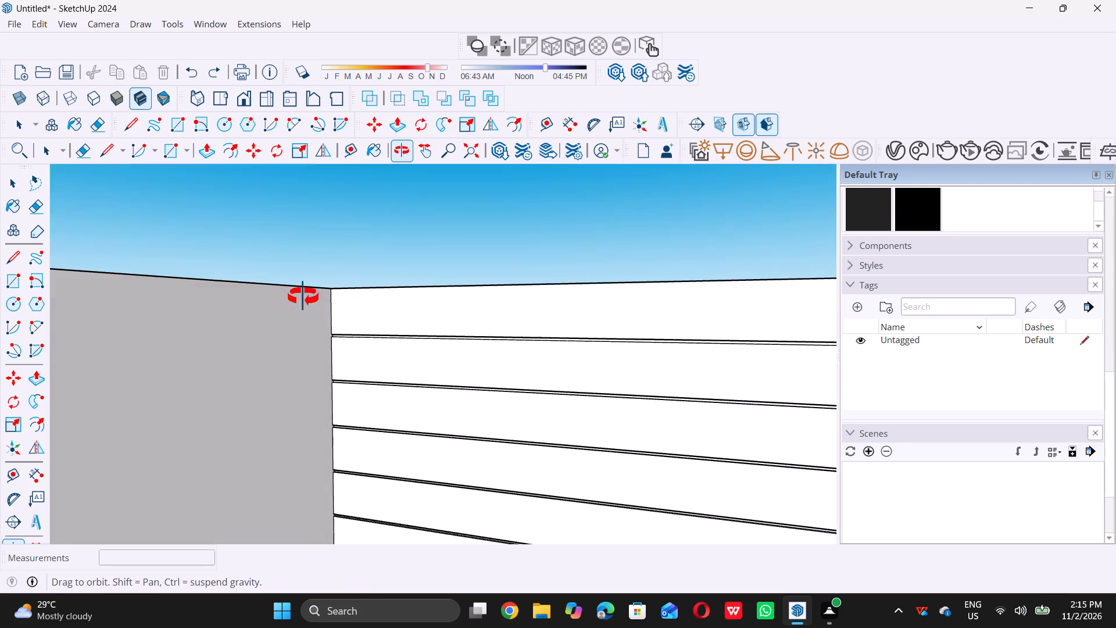
middle_click_drag(303, 297, 302, 293)
scroll(335, 338, "up", 12)
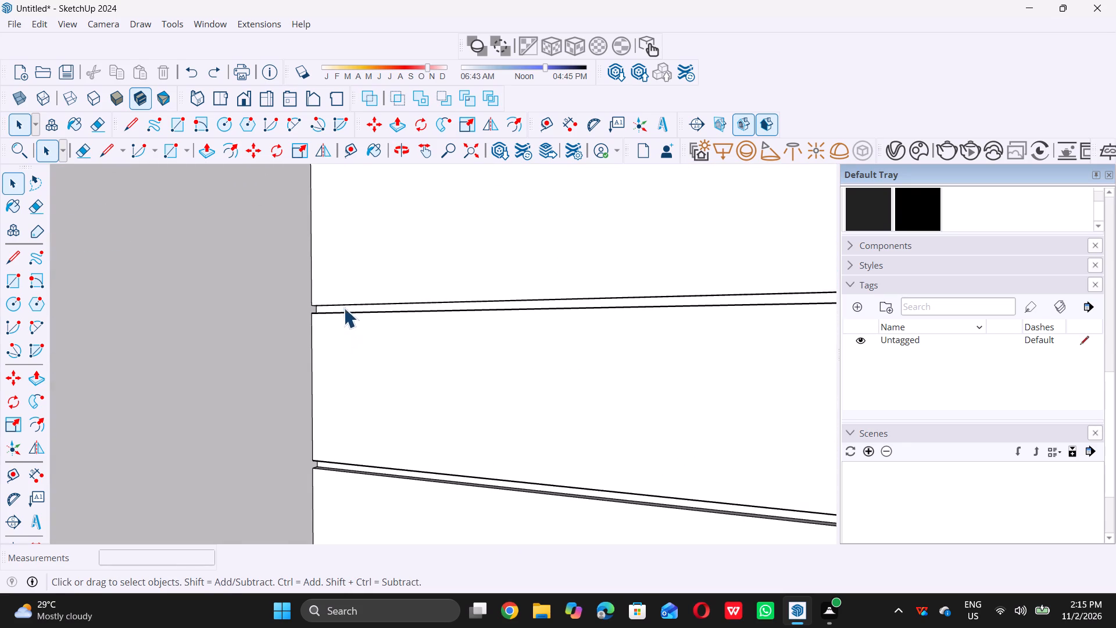
middle_click_drag(328, 305, 317, 341)
middle_click(317, 341)
scroll(320, 340, "down", 13)
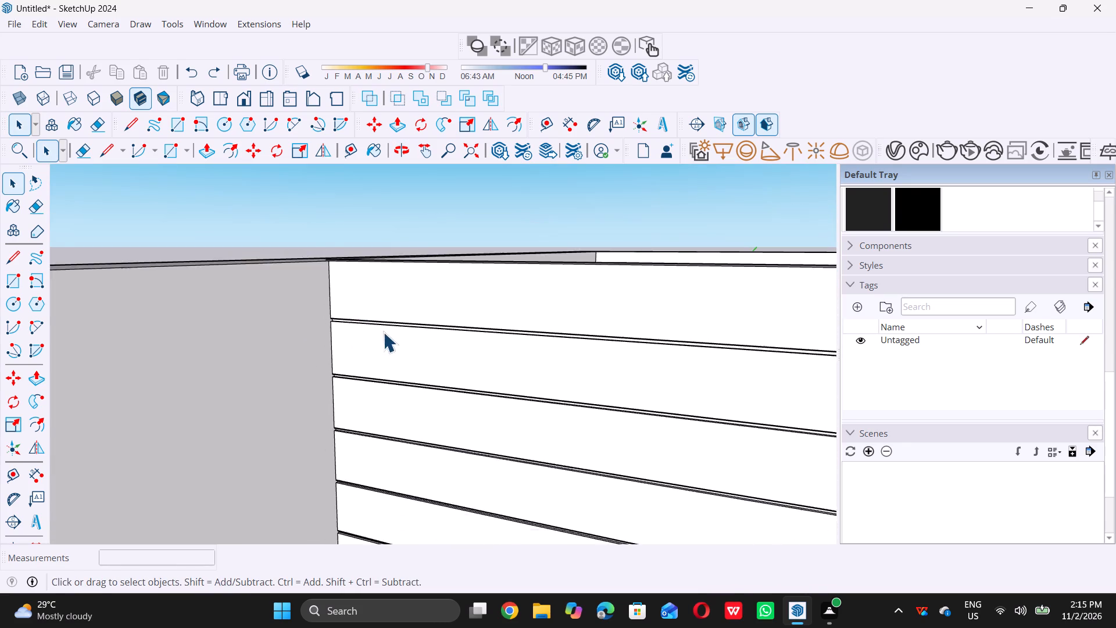
scroll(383, 332, "down", 14)
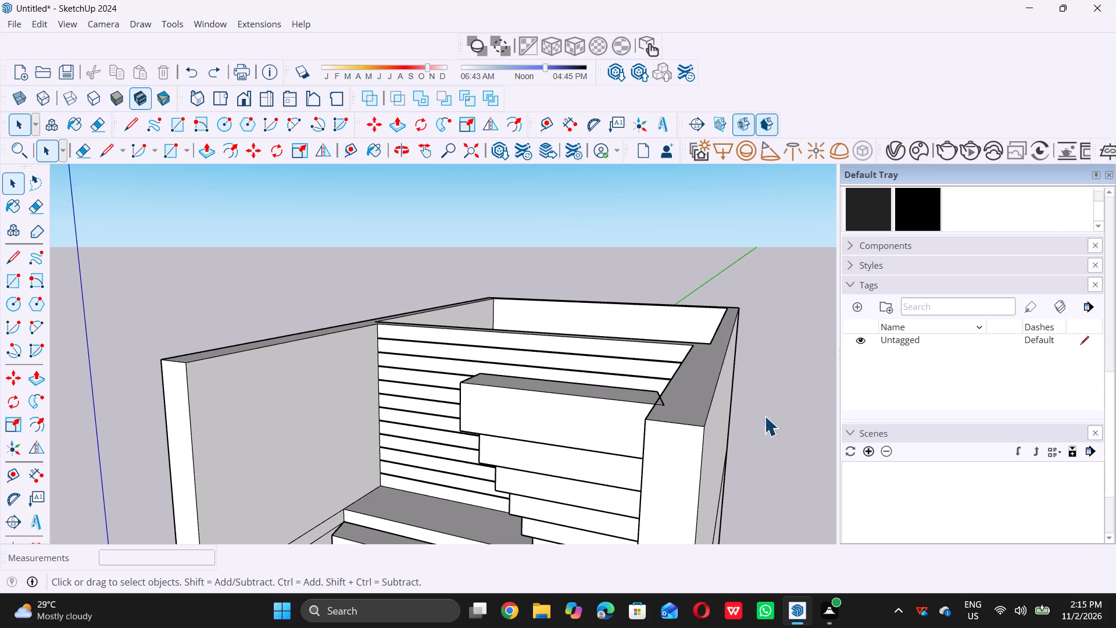
scroll(455, 322, "down", 10)
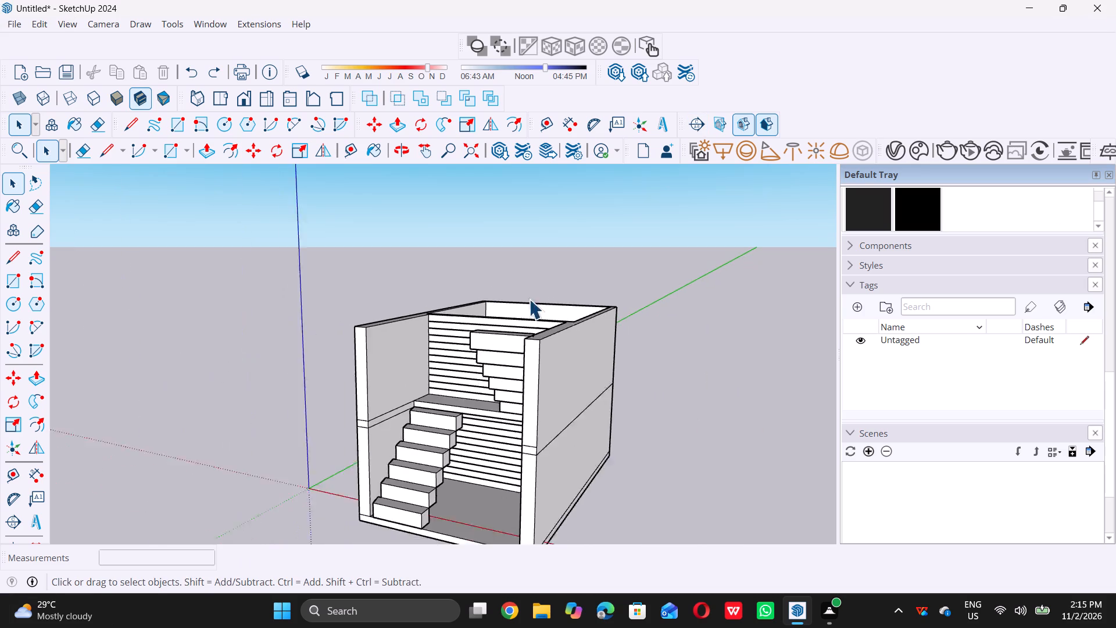
scroll(529, 299, "down", 1)
middle_click_drag(469, 385, 510, 356)
scroll(498, 392, "down", 6)
middle_click_drag(457, 412, 487, 422)
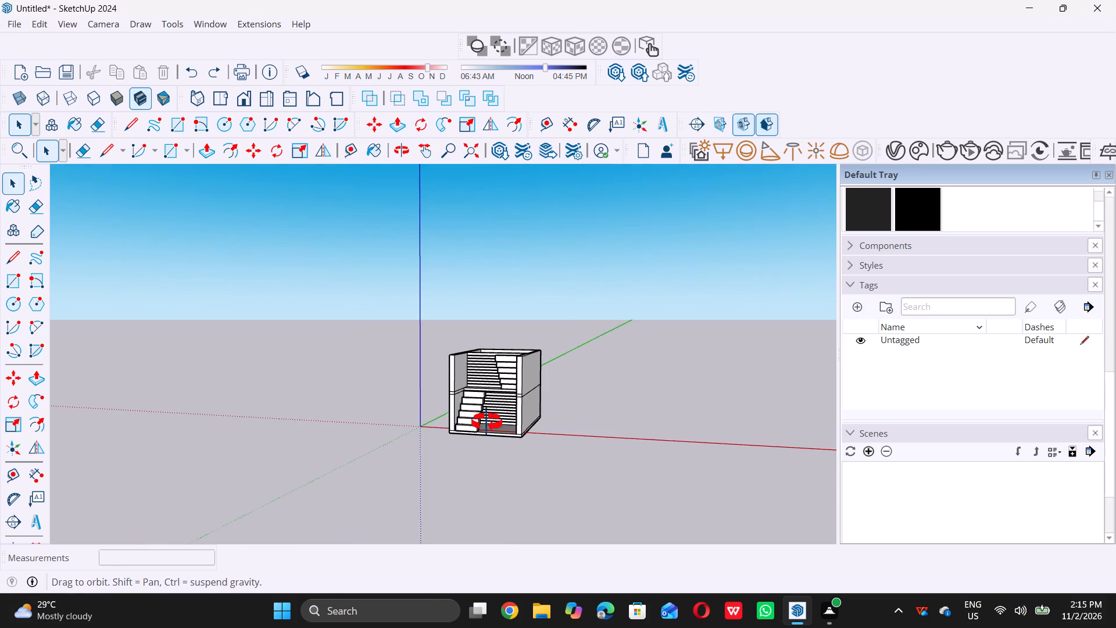
middle_click_drag(487, 422, 526, 448)
Paint the lowest eight planks of the lower back wall with the dark gray named colour of lightness 41.
scroll(885, 305, "up", 4)
scroll(889, 303, "down", 2)
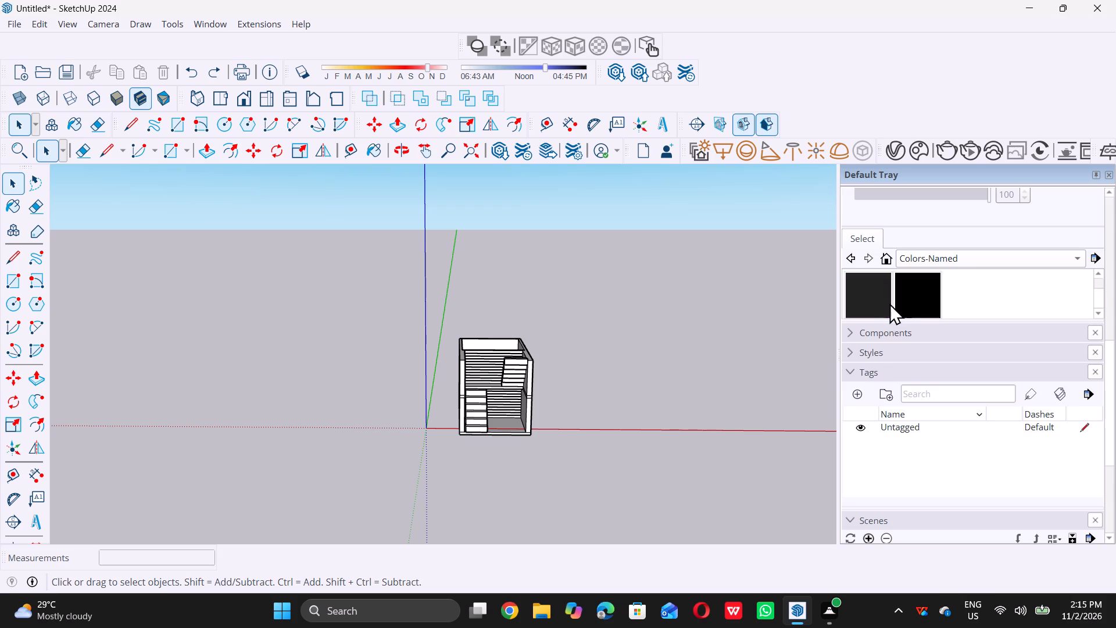
scroll(900, 297, "up", 1)
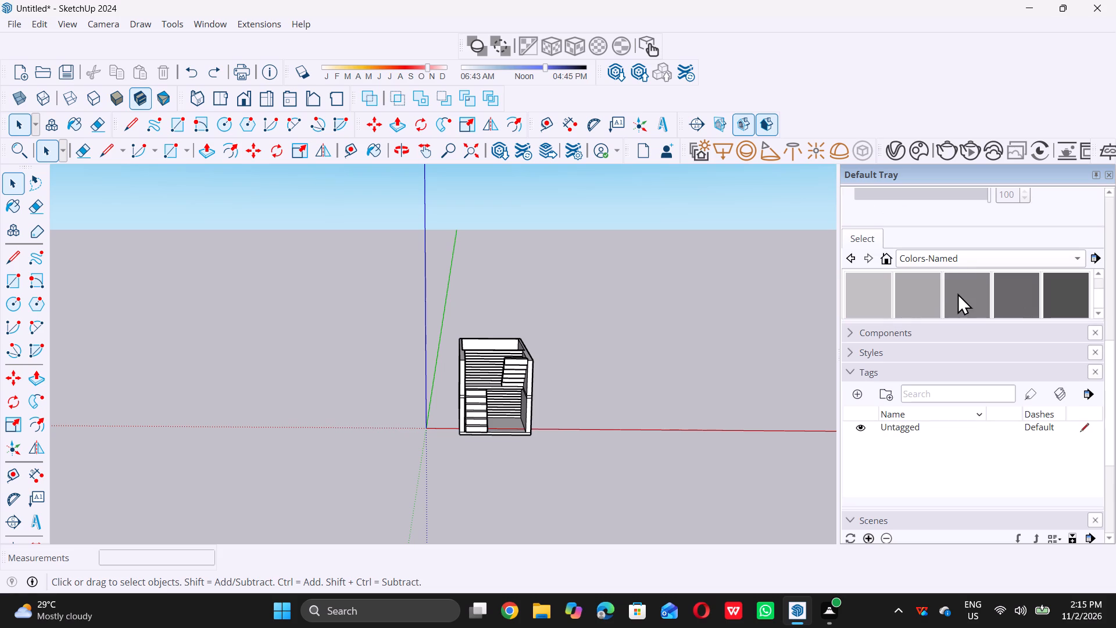
left_click(1015, 304)
middle_click_drag(503, 431, 480, 375)
scroll(487, 378, "up", 6)
scroll(551, 422, "up", 7)
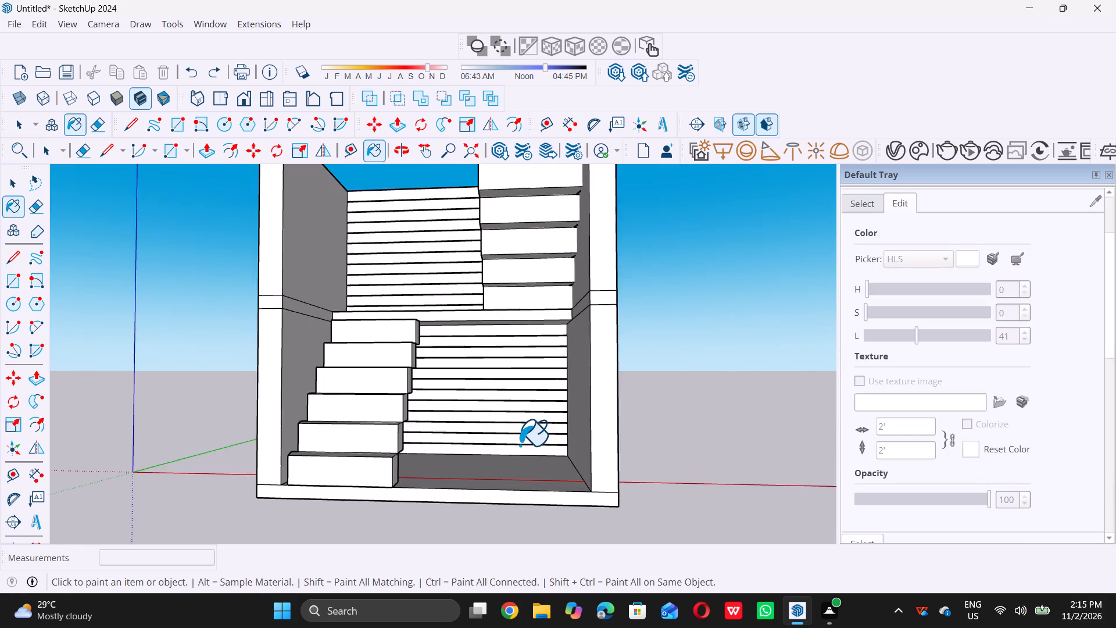
scroll(520, 445, "up", 11)
left_click(520, 451)
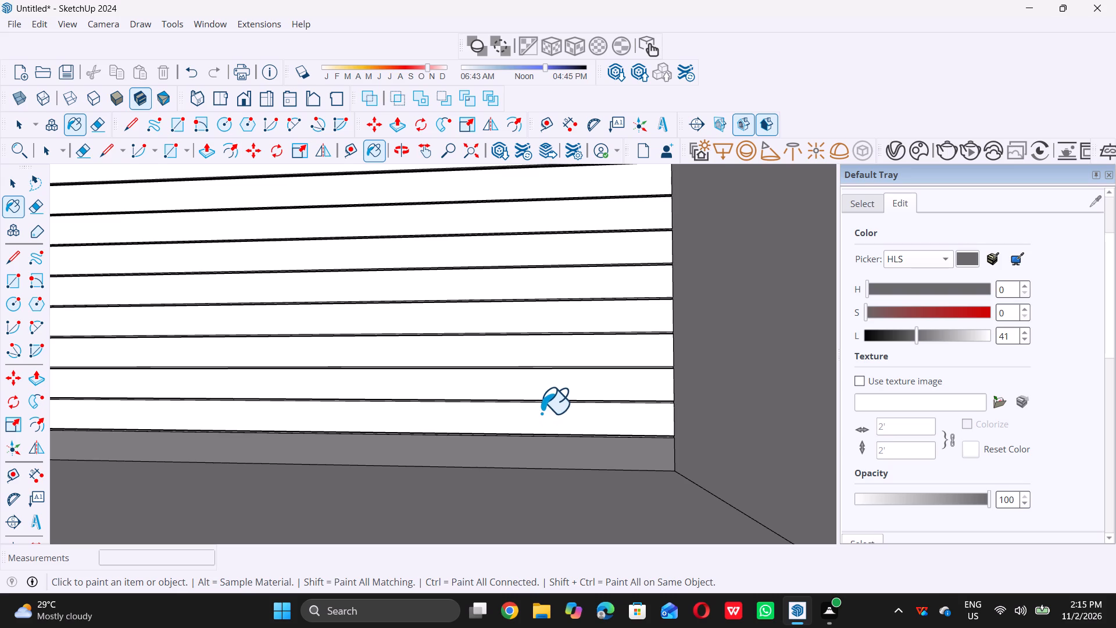
double_click(545, 416)
left_click(573, 384)
left_click(575, 342)
left_click(581, 310)
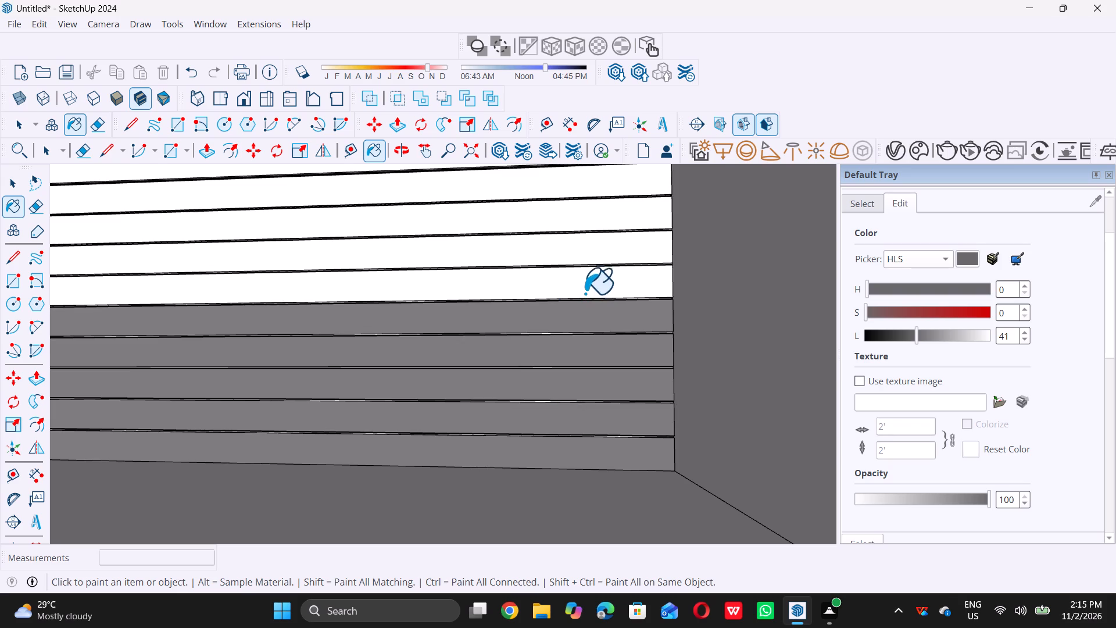
left_click(589, 281)
left_click(596, 252)
left_click(620, 223)
Paint the remaining four white planks of the lower back wall, just beneath the landing, with the same dark gray.
scroll(523, 476, "down", 2)
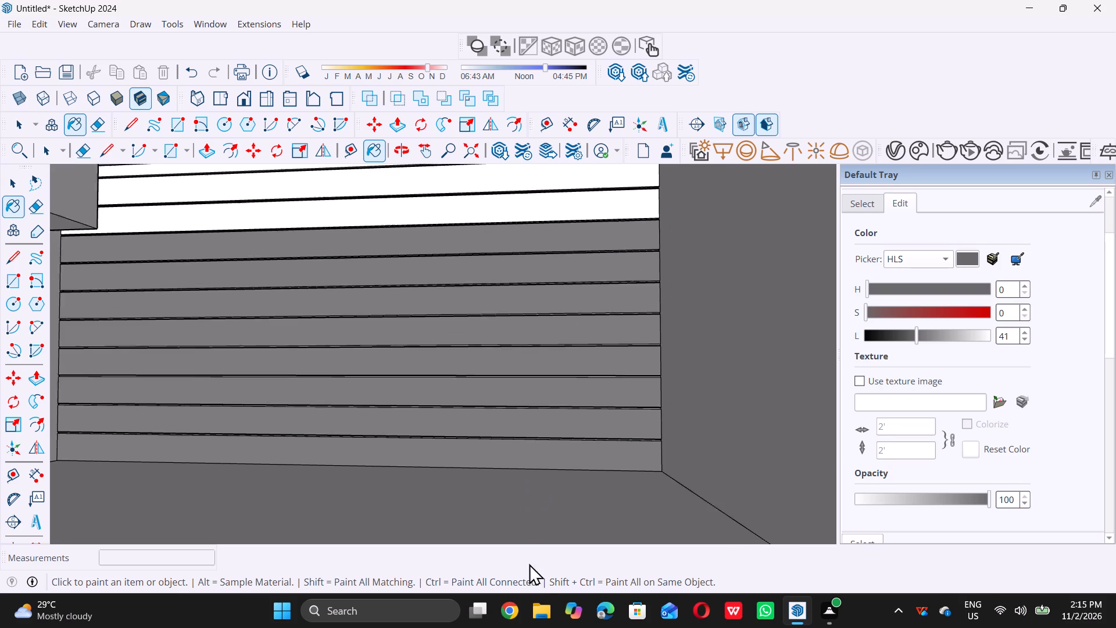
scroll(529, 563, "down", 4)
scroll(574, 493, "down", 1)
scroll(402, 327, "down", 6)
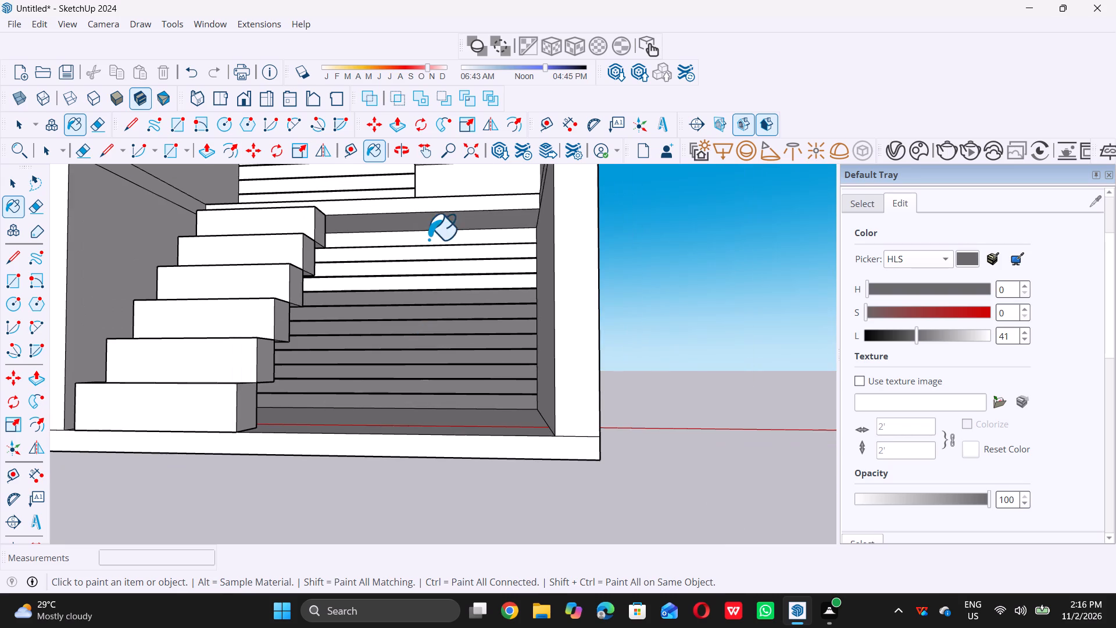
middle_click_drag(428, 239, 449, 263)
middle_click(449, 263)
scroll(443, 229, "up", 9)
double_click(459, 243)
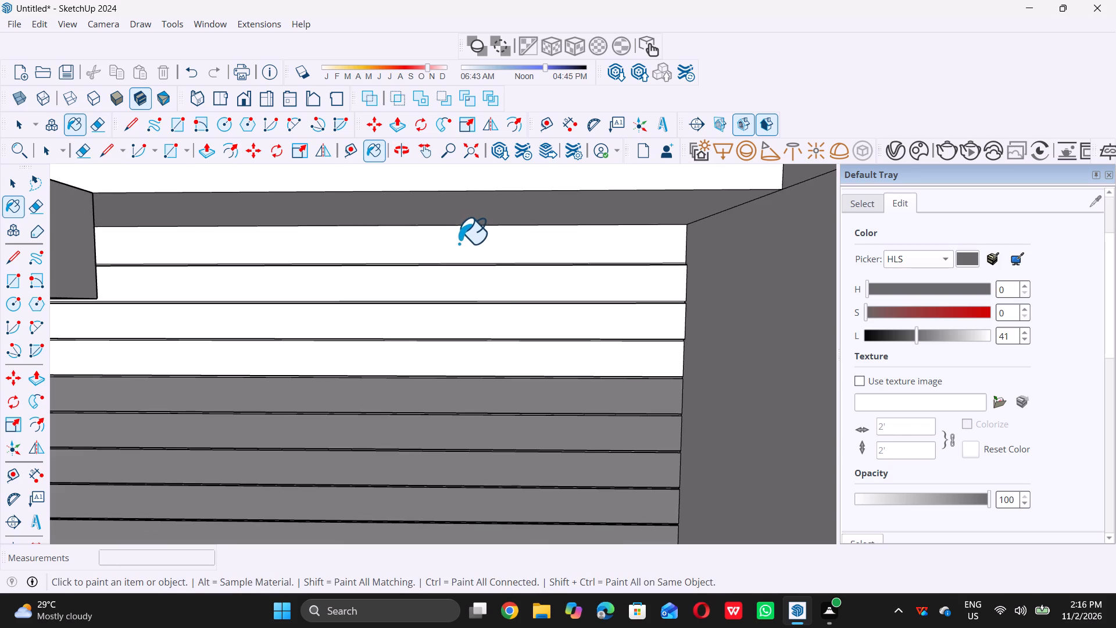
double_click(490, 299)
left_click(498, 335)
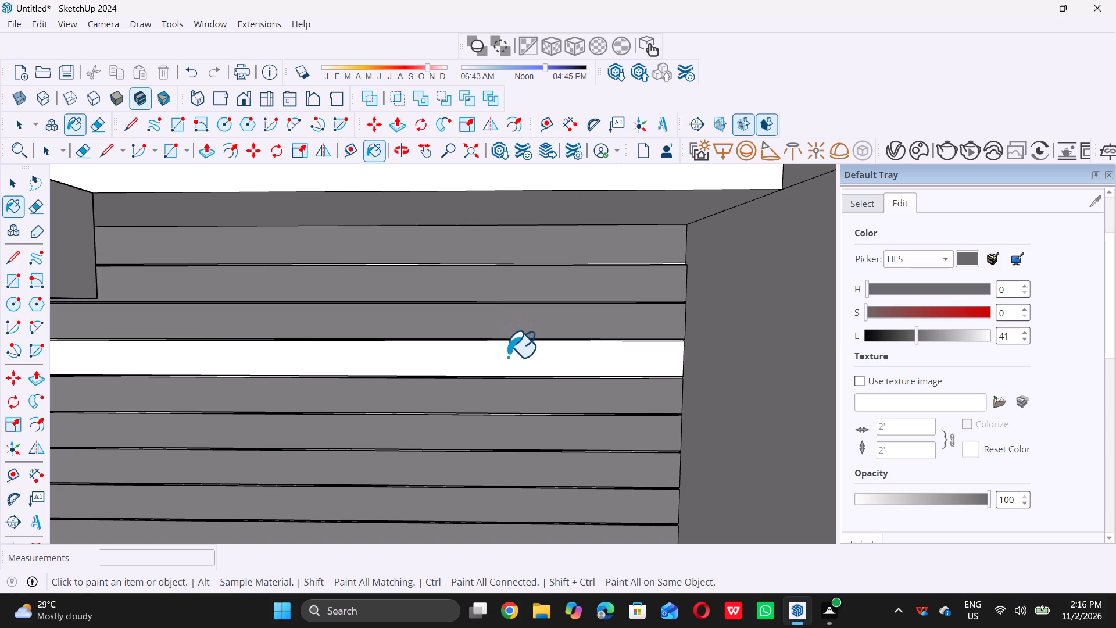
double_click(507, 356)
Paint the lowest four planks of the upper back wall, directly above the landing, with the same dark gray.
scroll(536, 367, "down", 13)
middle_click_drag(438, 360, 450, 418)
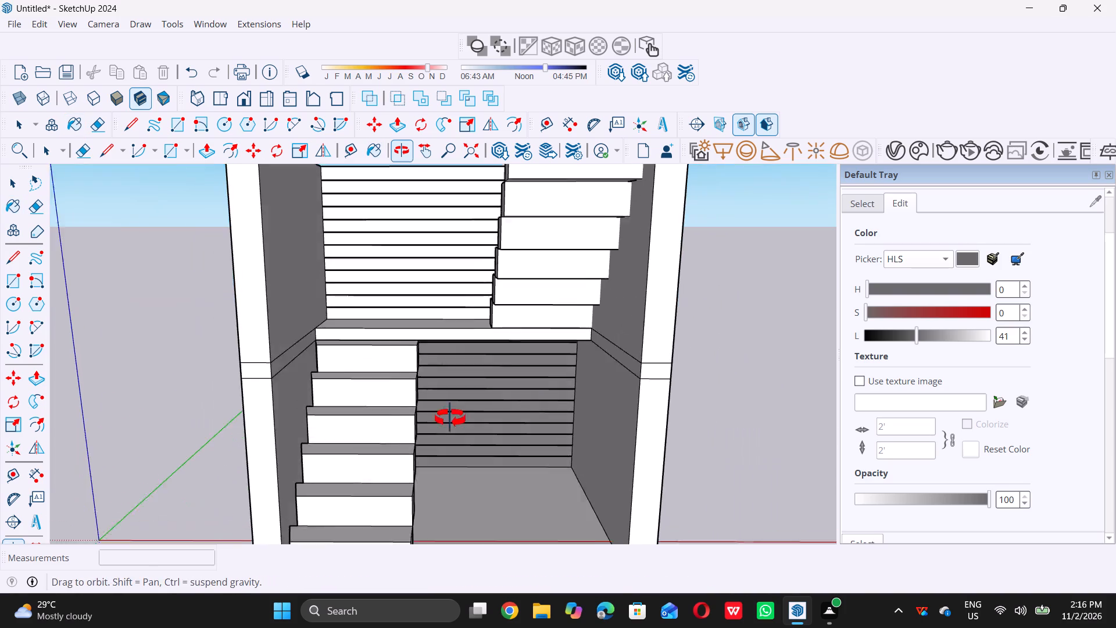
middle_click_drag(450, 418, 450, 425)
scroll(415, 312, "up", 12)
double_click(409, 326)
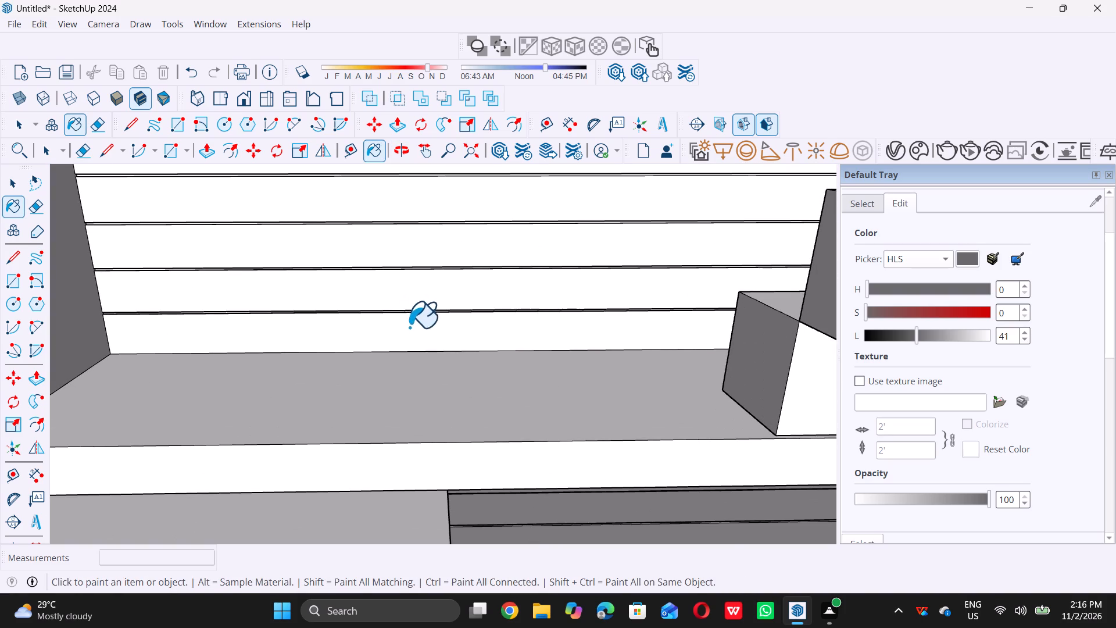
left_click(439, 290)
left_click(468, 241)
double_click(482, 199)
Paint the remaining eight planks of the upper back wall dark gray, from the top plank downward.
scroll(466, 311, "down", 5)
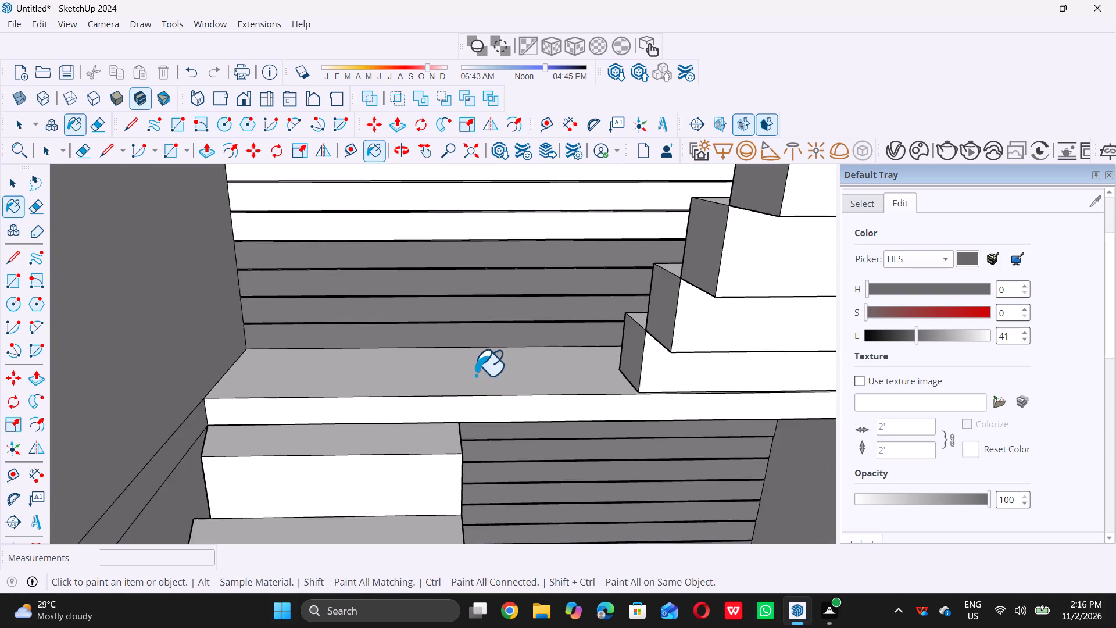
scroll(475, 375, "down", 9)
scroll(388, 231, "up", 9)
double_click(398, 240)
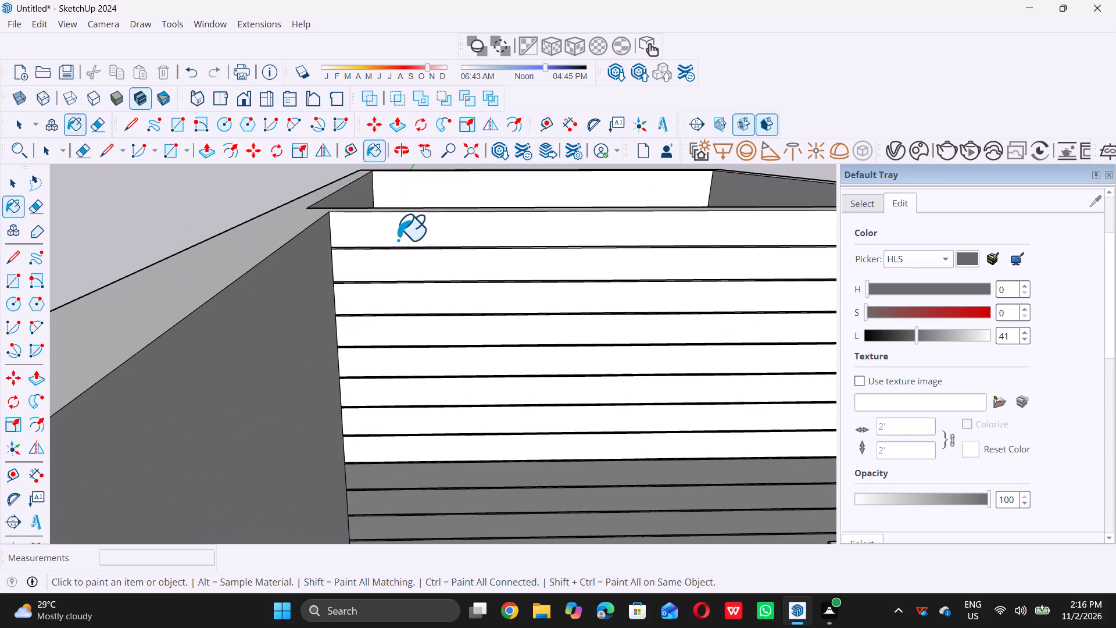
left_click(423, 276)
left_click(474, 302)
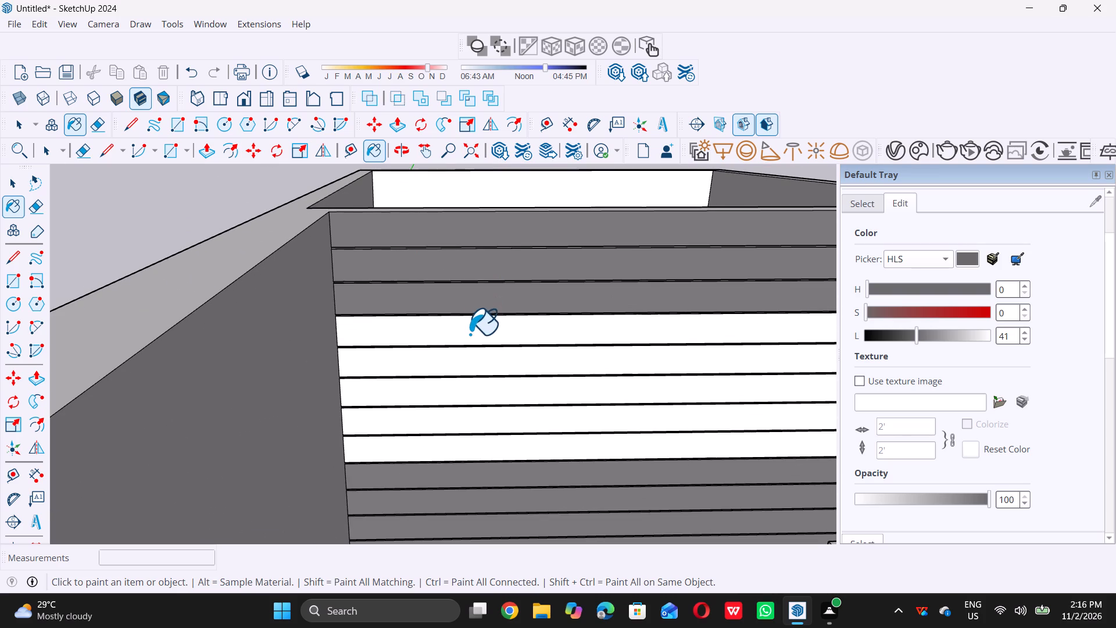
double_click(471, 334)
left_click(516, 367)
left_click(520, 392)
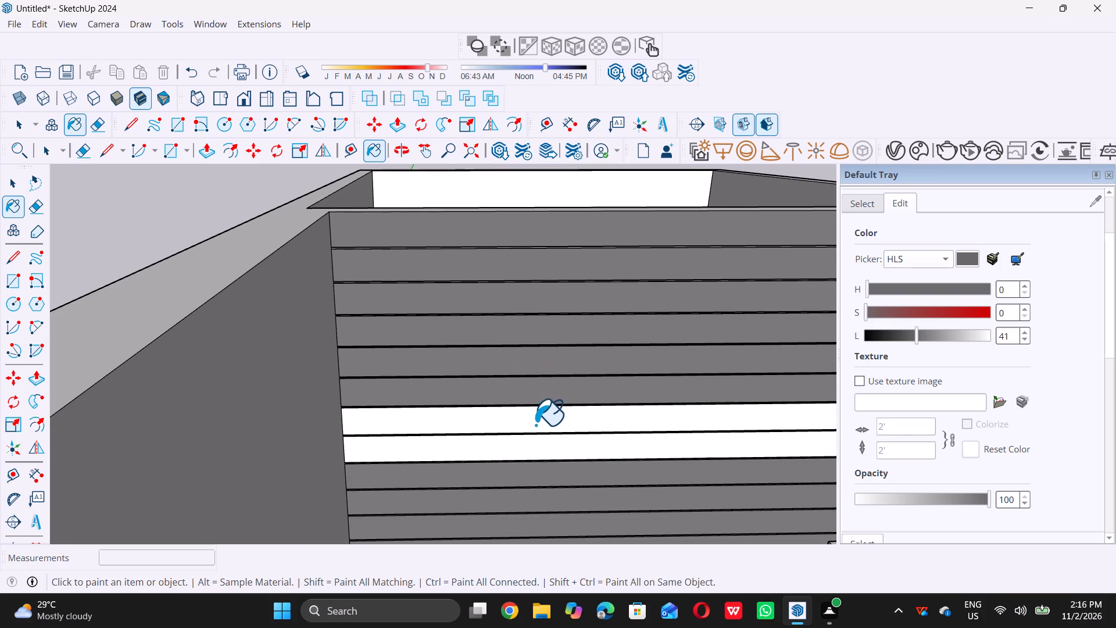
double_click(539, 421)
left_click(560, 448)
scroll(346, 317, "down", 6)
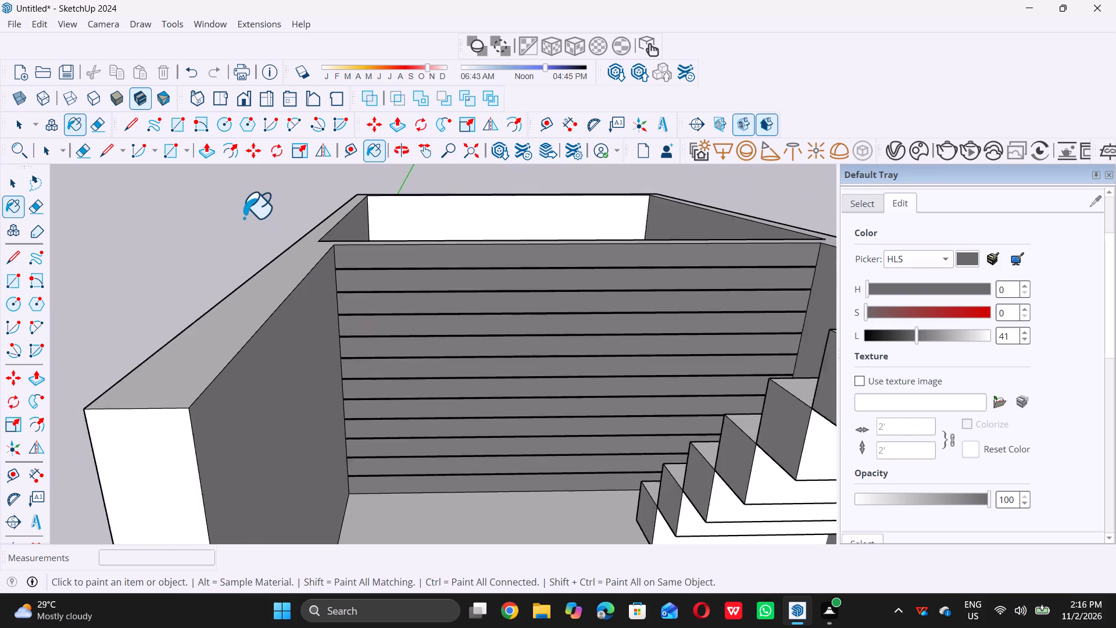
scroll(244, 217, "down", 5)
key("space")
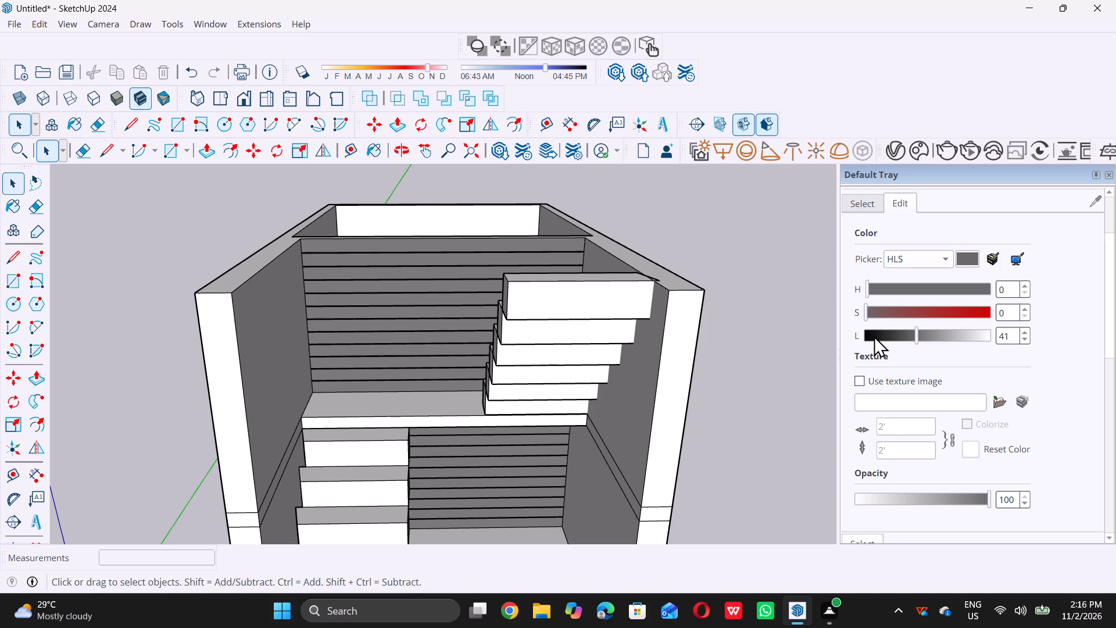
Paint the groove below the top plank of the upper back wall with the near-black named colour of lightness 13.
scroll(895, 283, "up", 3)
scroll(893, 284, "down", 2)
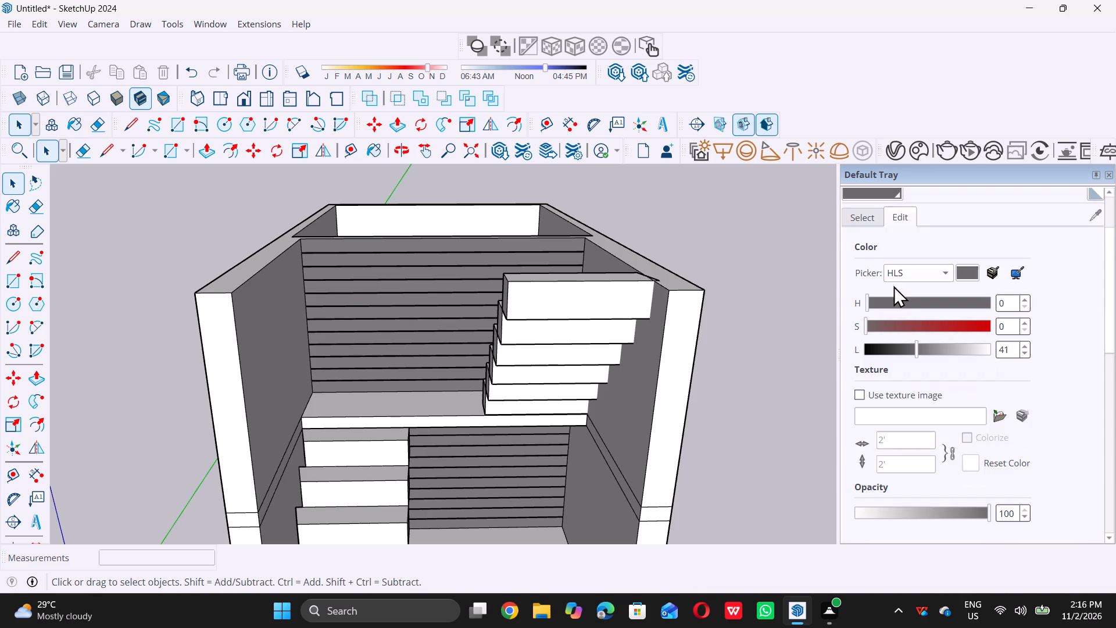
scroll(893, 295, "down", 4)
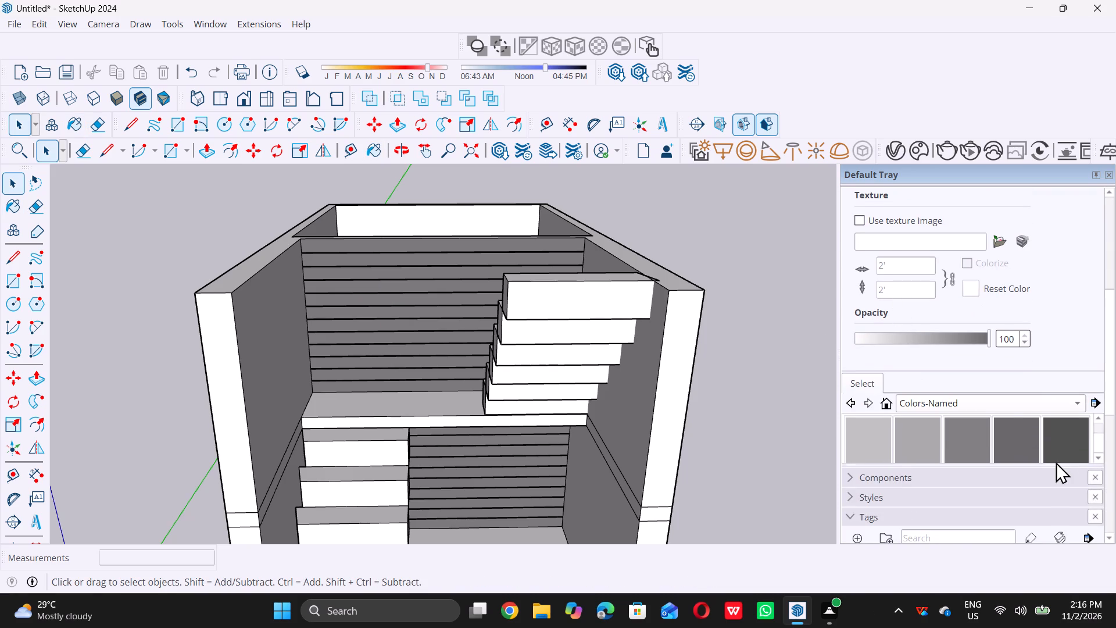
scroll(1068, 451, "down", 1)
double_click(871, 441)
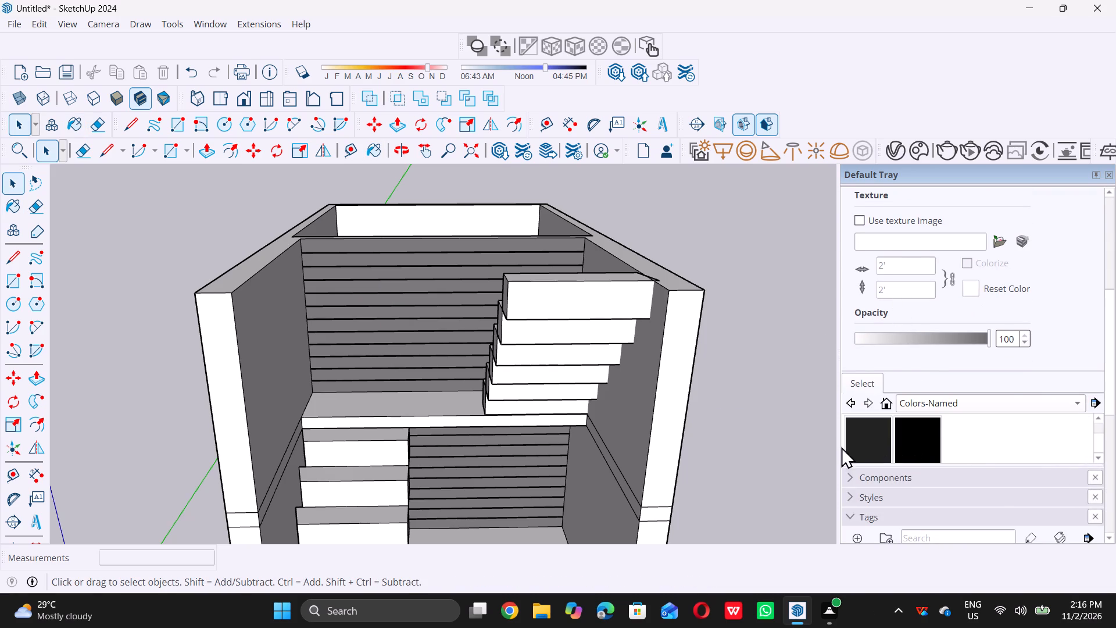
scroll(302, 256, "up", 10)
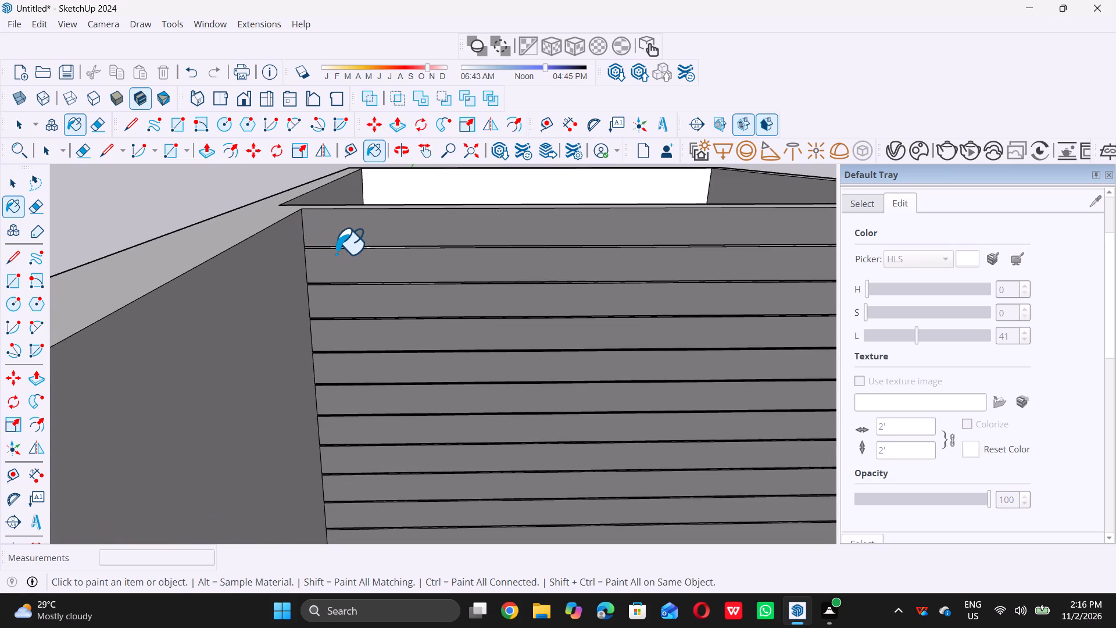
scroll(336, 240, "up", 18)
scroll(332, 262, "up", 4)
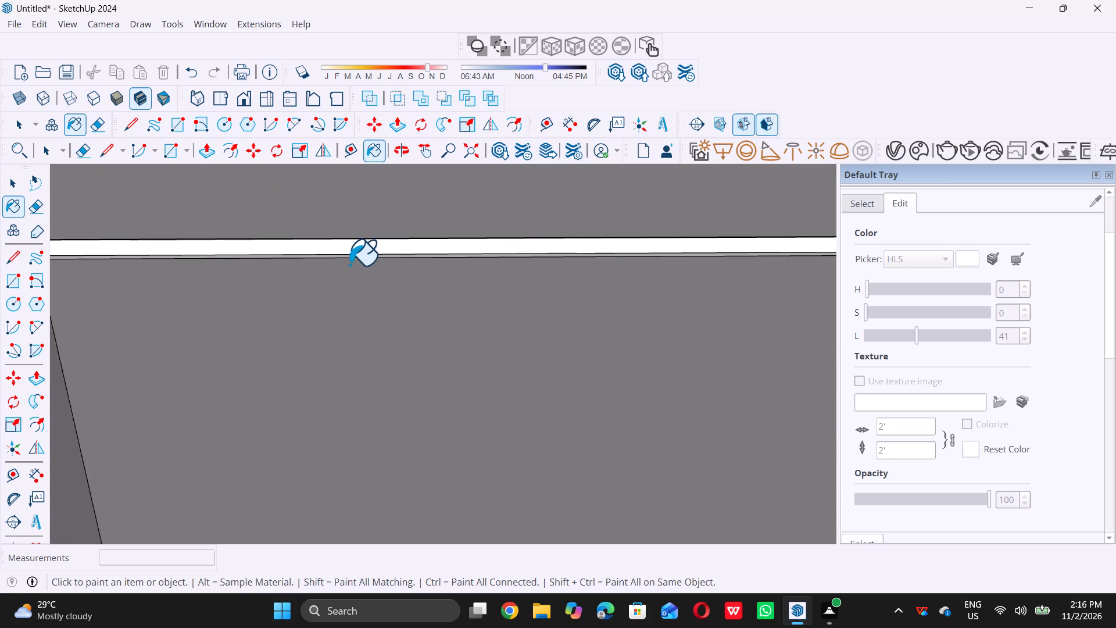
scroll(349, 265, "up", 2)
left_click(381, 244)
Paint the next two grooves down the upper back wall near-black, keeping the planks between them dark gray.
scroll(377, 249, "down", 9)
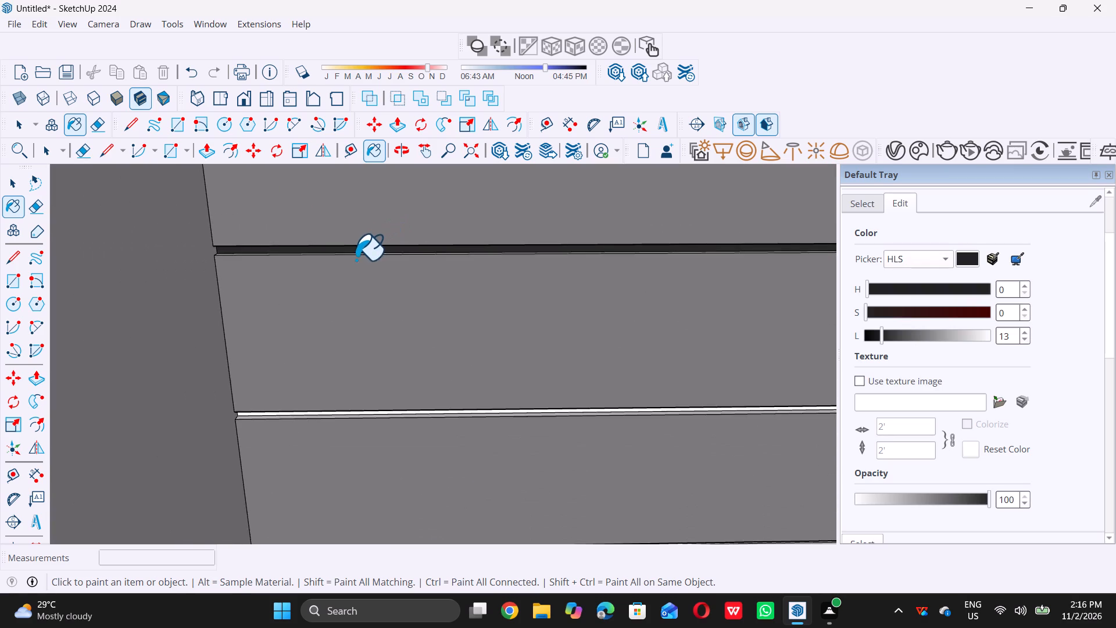
scroll(356, 259, "down", 5)
scroll(400, 419, "up", 19)
left_click(463, 302)
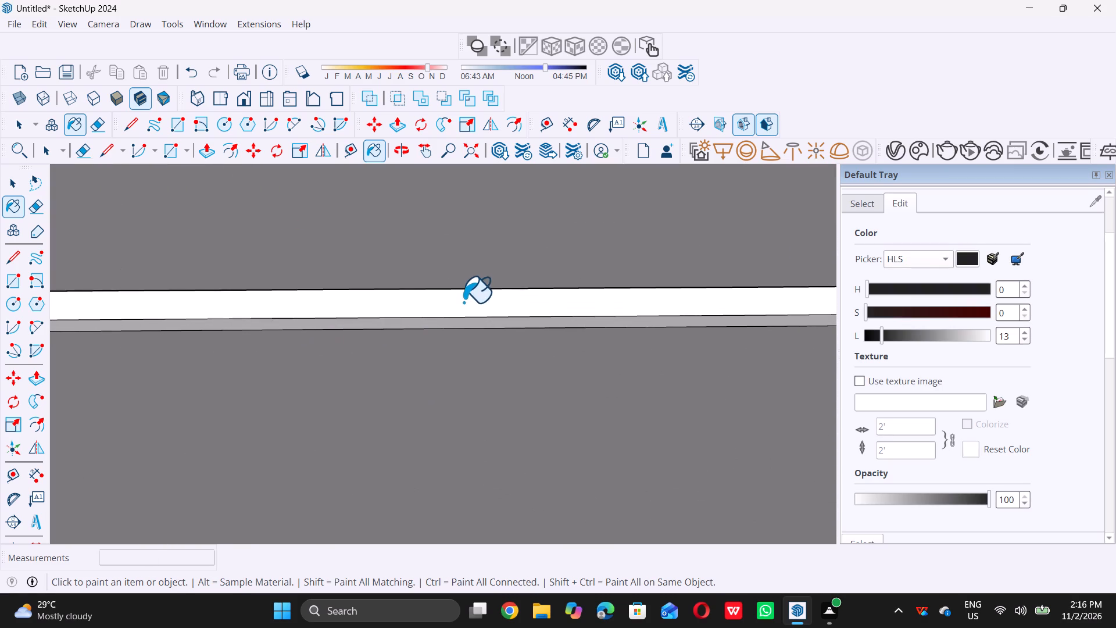
scroll(452, 307, "down", 20)
scroll(452, 307, "down", 1)
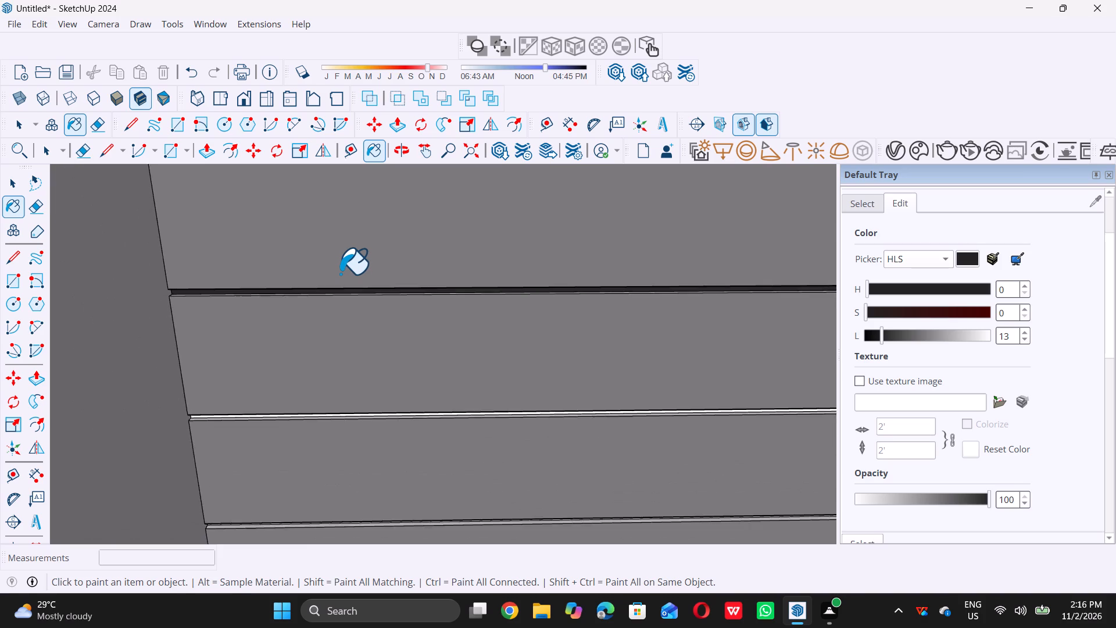
scroll(340, 273, "down", 12)
scroll(331, 327, "up", 6)
scroll(332, 327, "up", 19)
left_click(408, 276)
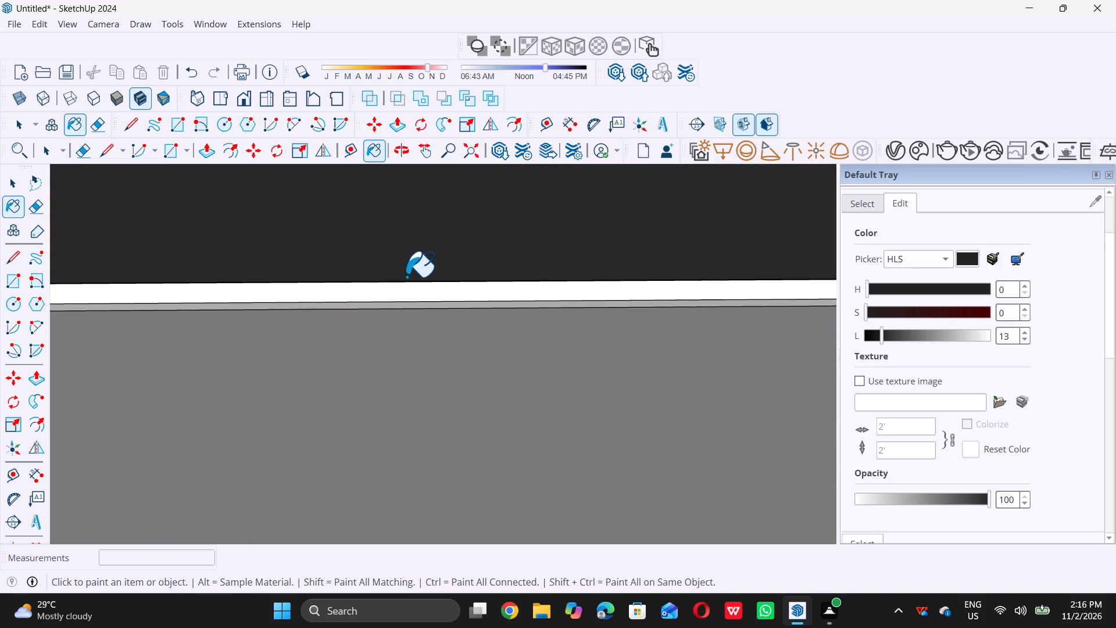
key("ctrl+z")
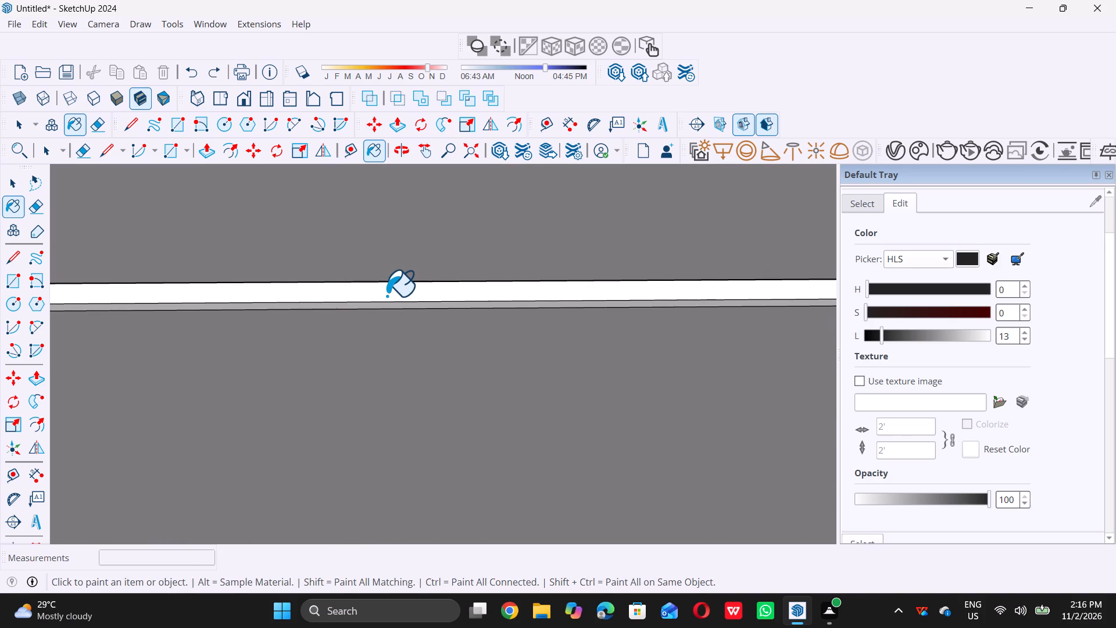
scroll(388, 295, "up", 4)
double_click(389, 295)
scroll(389, 295, "down", 14)
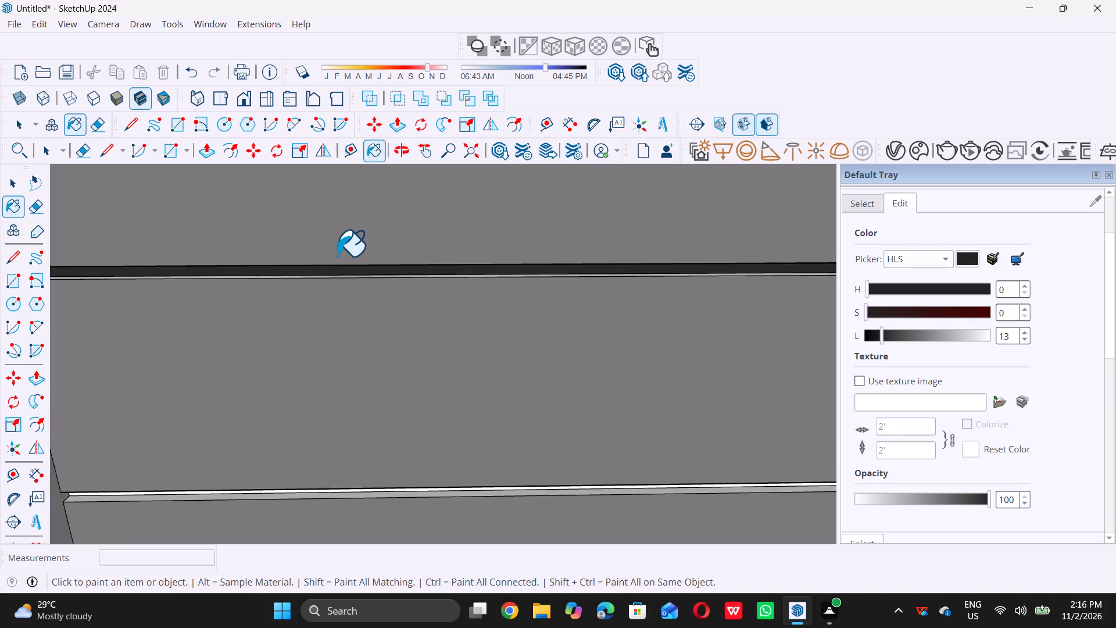
Paint the fourth and fifth grooves from the top of the upper back wall near-black, lightness 13.
scroll(337, 255, "down", 15)
scroll(348, 326, "up", 9)
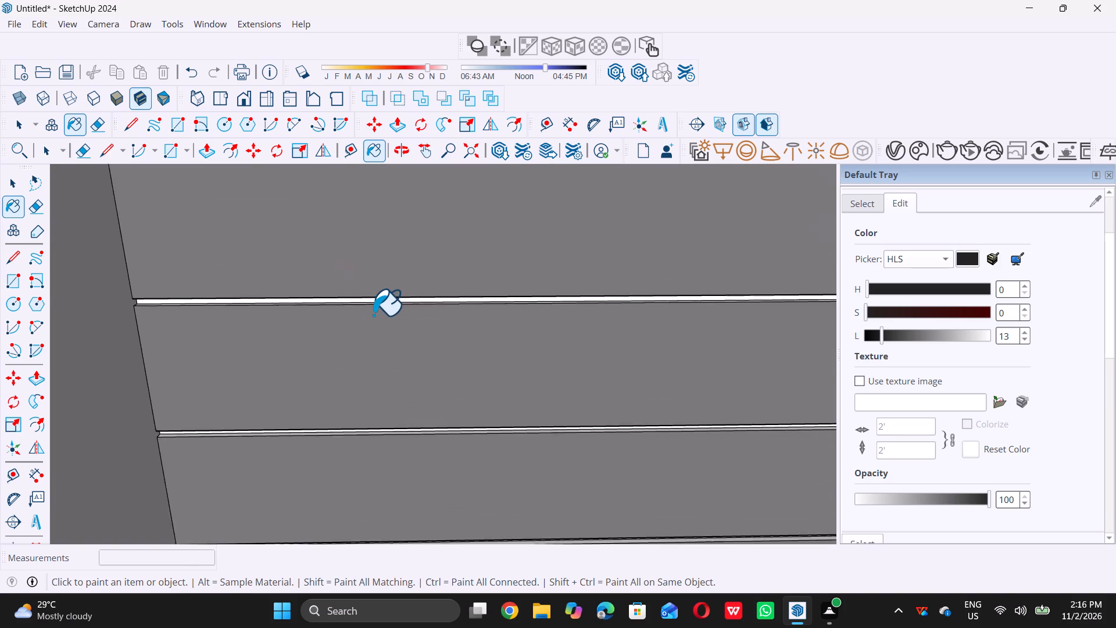
scroll(373, 315, "up", 10)
double_click(427, 276)
scroll(424, 277, "down", 5)
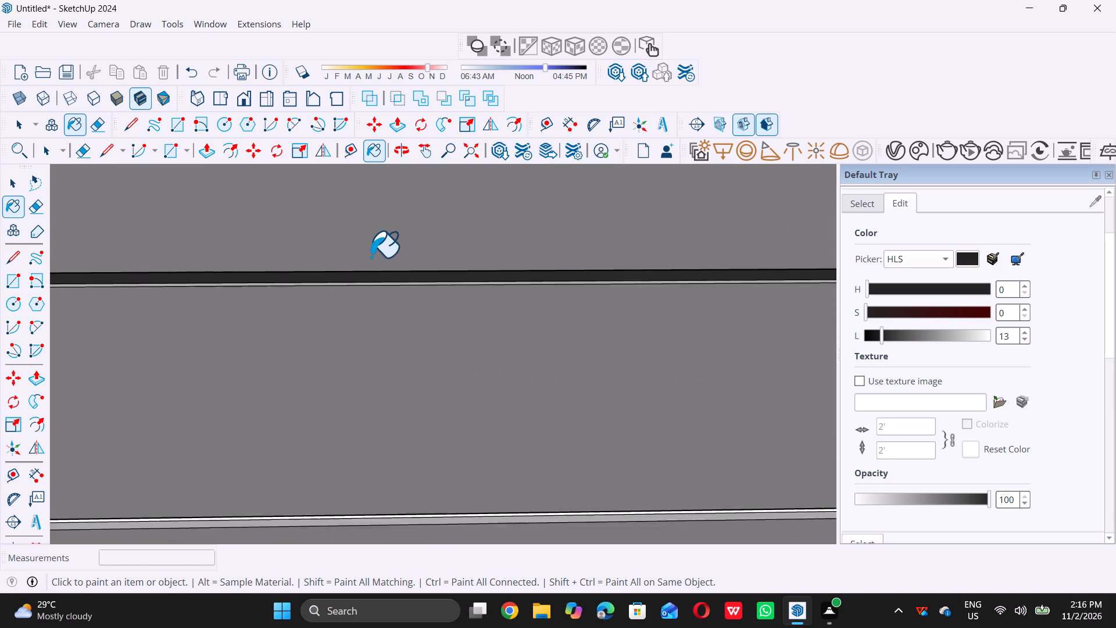
scroll(371, 256, "down", 20)
scroll(344, 252, "down", 5)
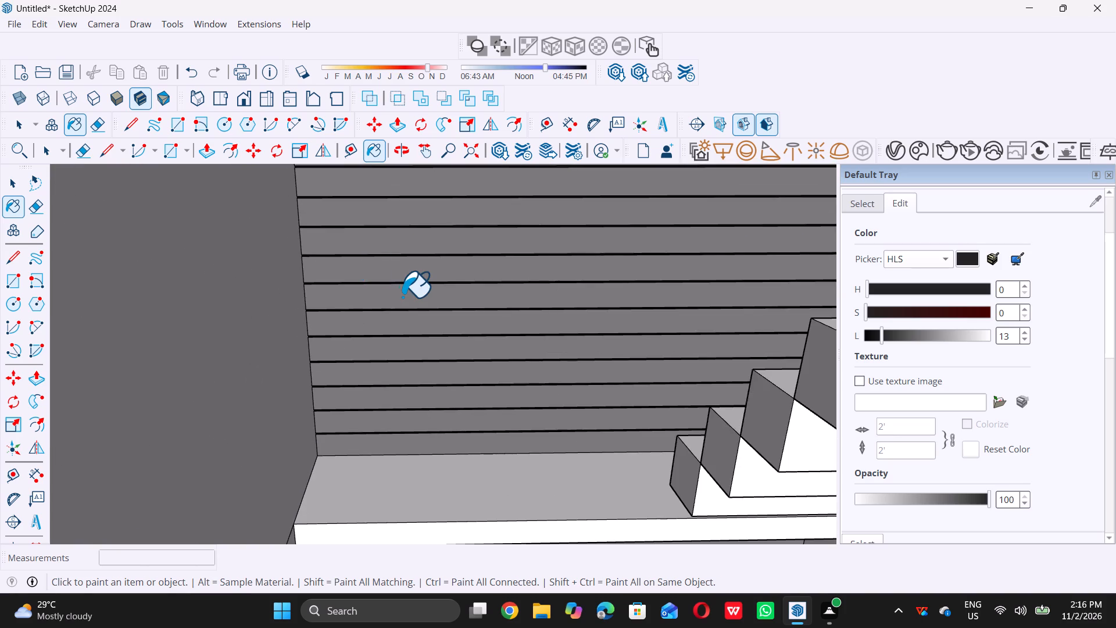
scroll(402, 297, "up", 18)
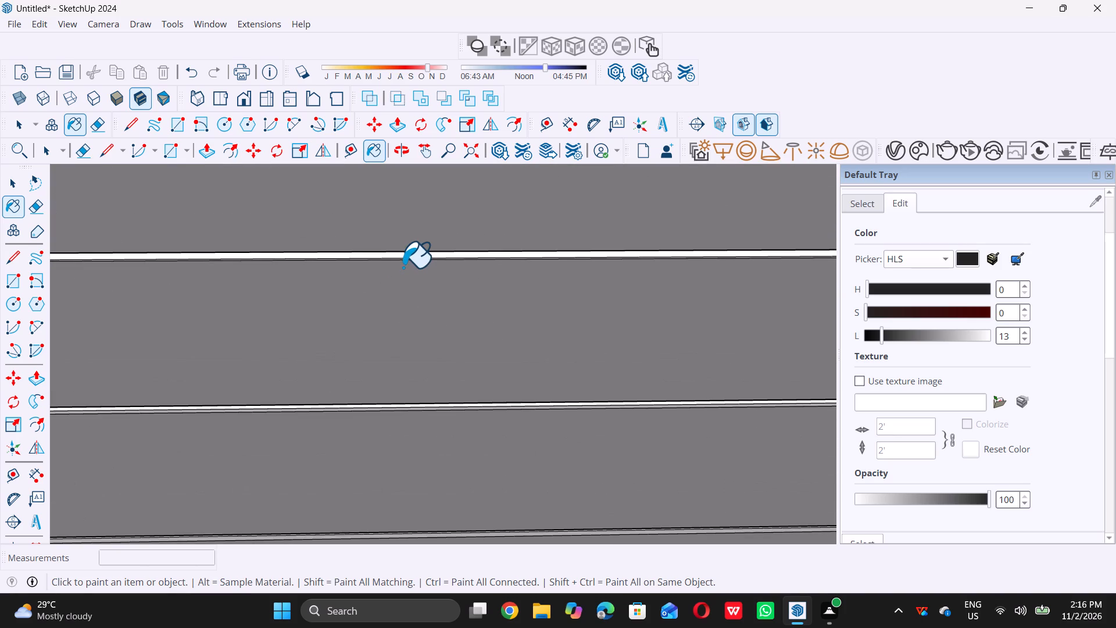
scroll(406, 258, "up", 9)
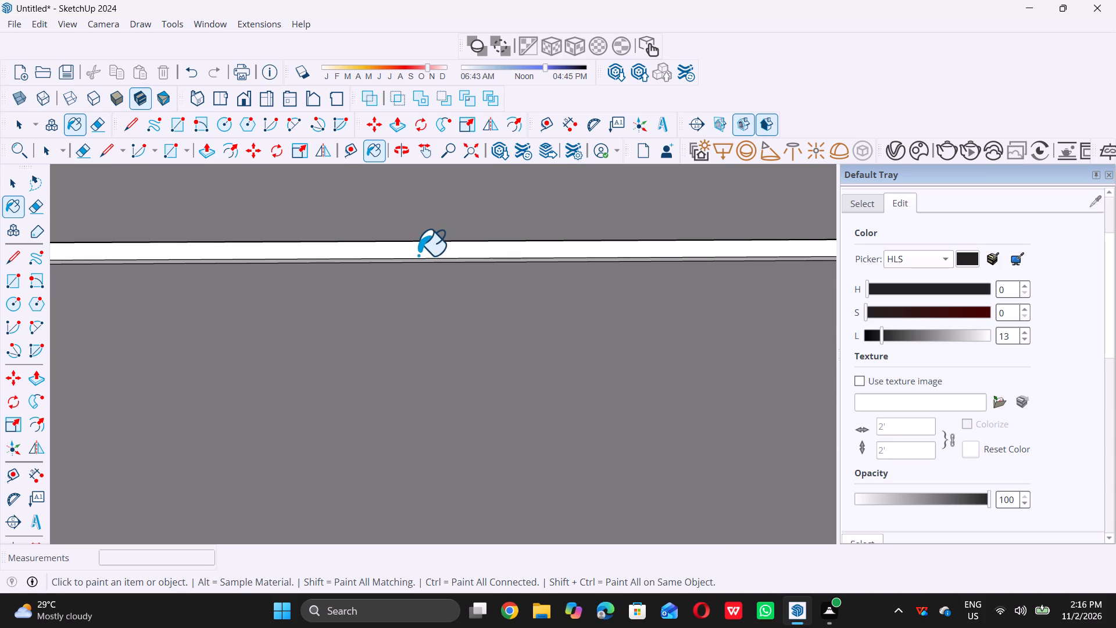
left_click(419, 254)
Paint the sixth and seventh grooves from the top of the upper back wall with the same near-black.
scroll(419, 254, "down", 17)
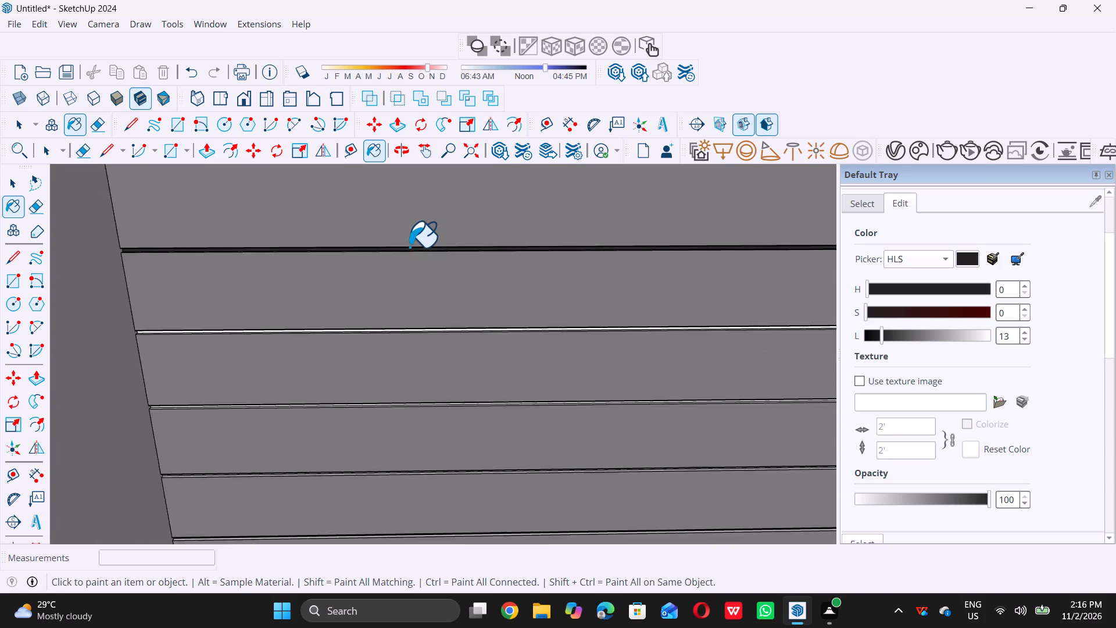
scroll(409, 247, "down", 17)
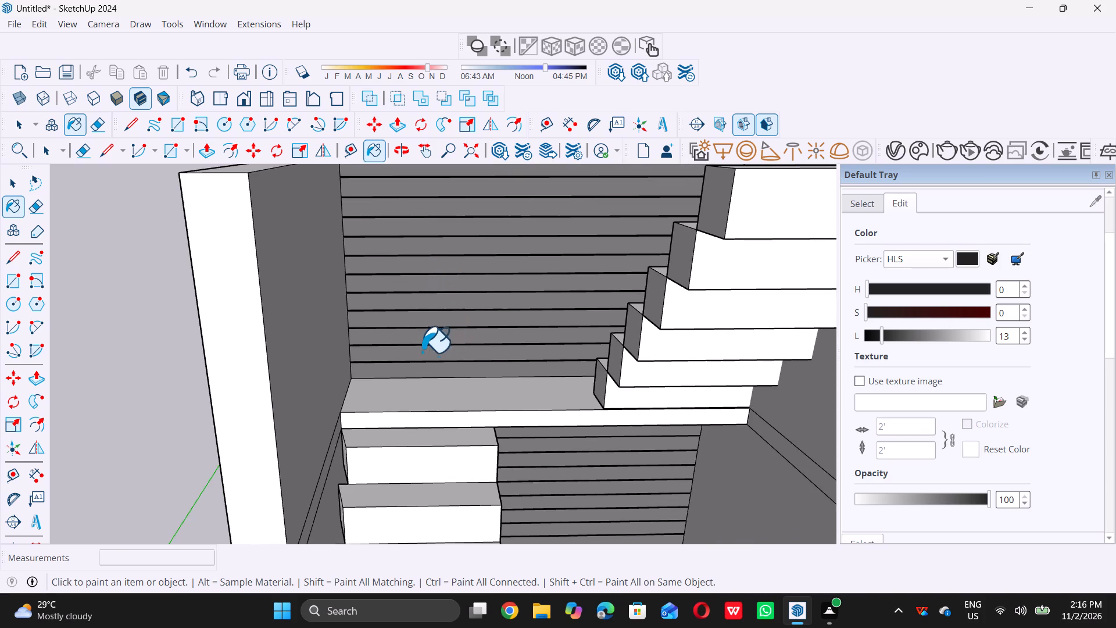
scroll(382, 312, "up", 7)
scroll(367, 248, "up", 10)
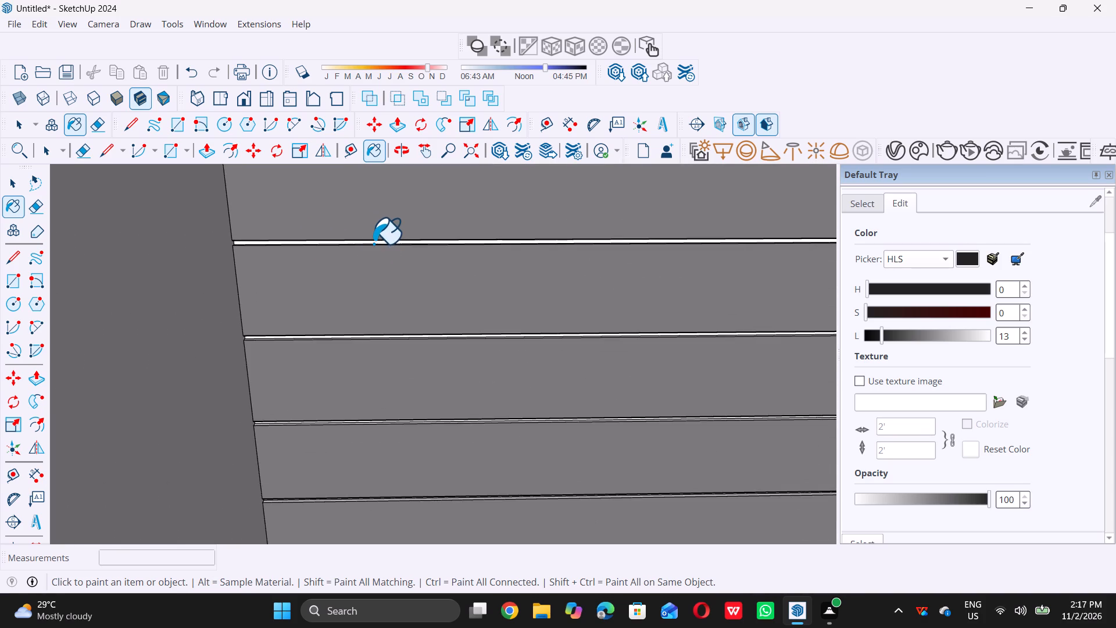
scroll(377, 241, "up", 9)
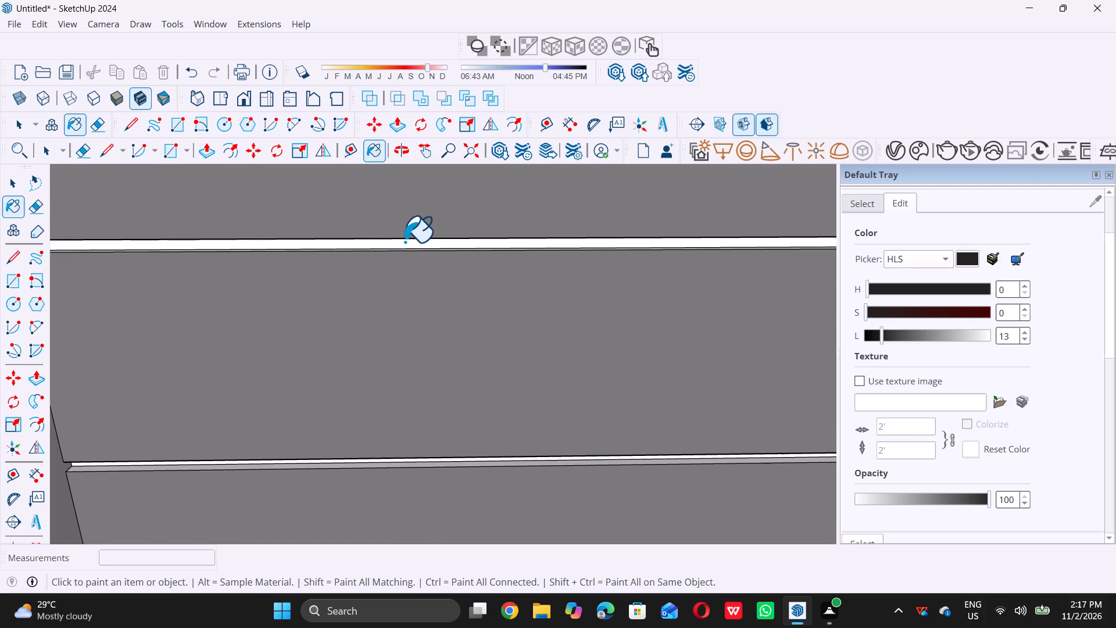
double_click(405, 241)
scroll(402, 248, "down", 8)
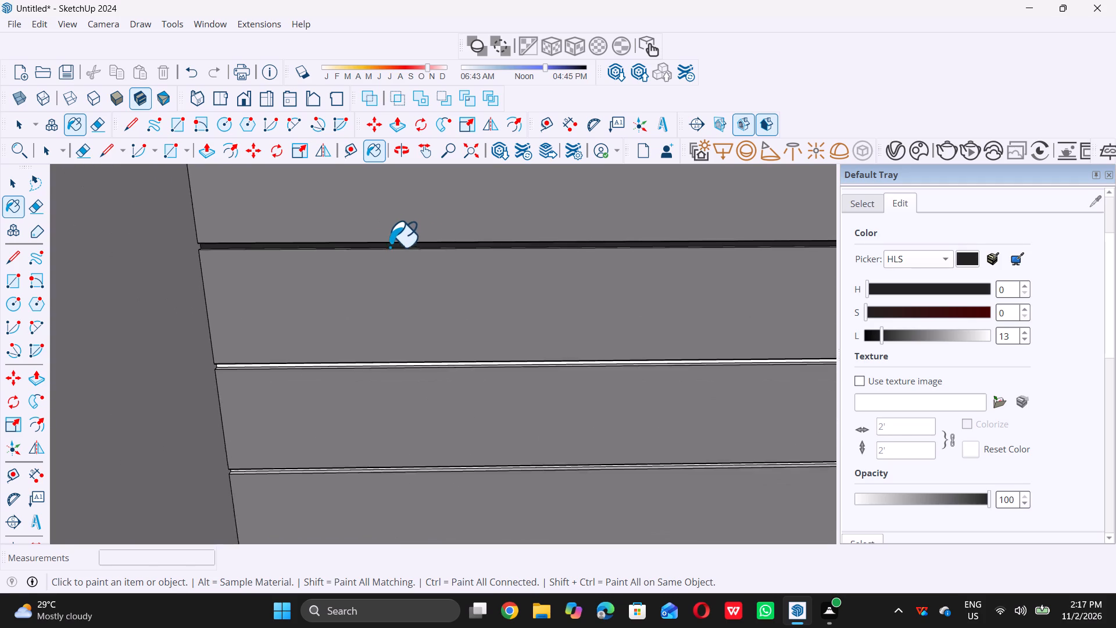
scroll(389, 247, "down", 7)
scroll(423, 324, "up", 11)
scroll(434, 264, "up", 6)
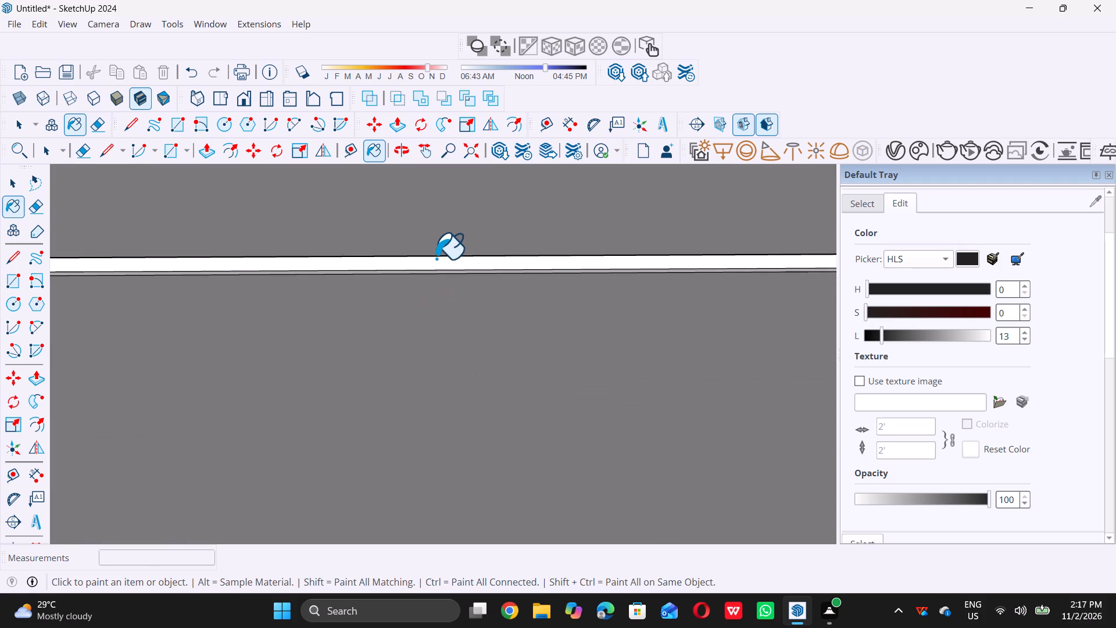
scroll(436, 258, "up", 6)
left_click(456, 266)
Paint the eighth and ninth grooves from the top of the upper back wall near-black.
scroll(447, 263, "down", 6)
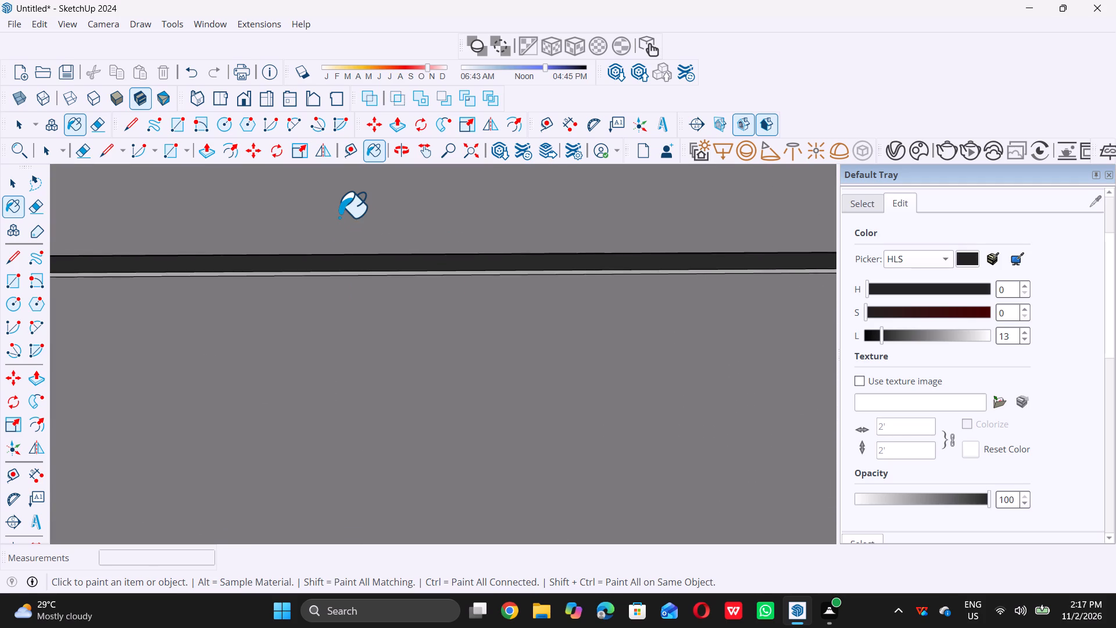
scroll(339, 217, "down", 13)
scroll(407, 351, "up", 9)
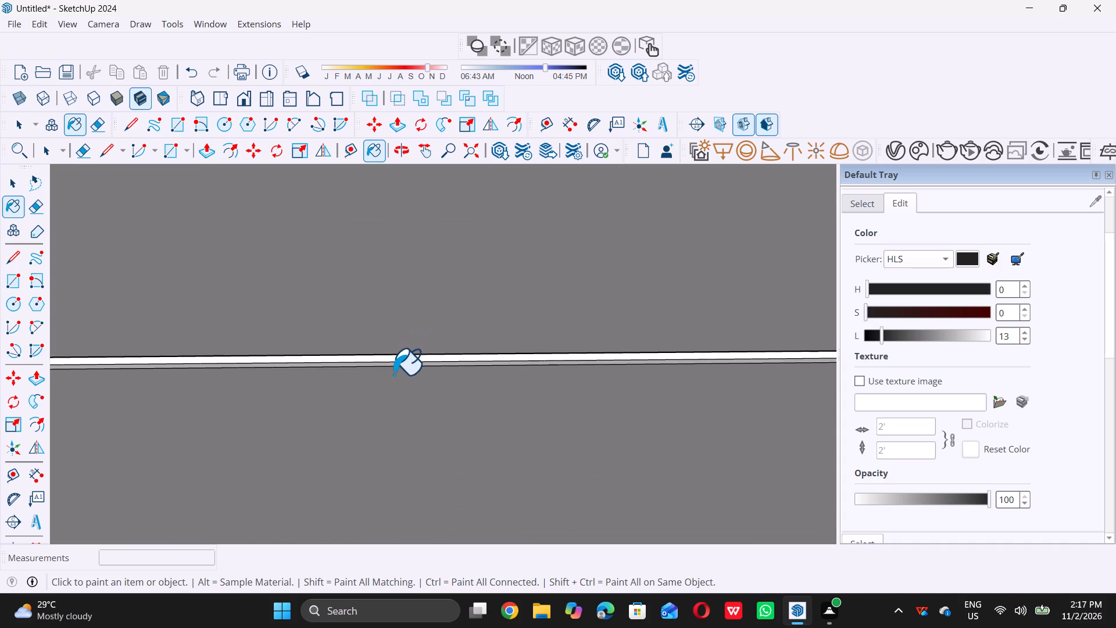
scroll(394, 374, "up", 7)
left_click(431, 341)
scroll(414, 315, "down", 5)
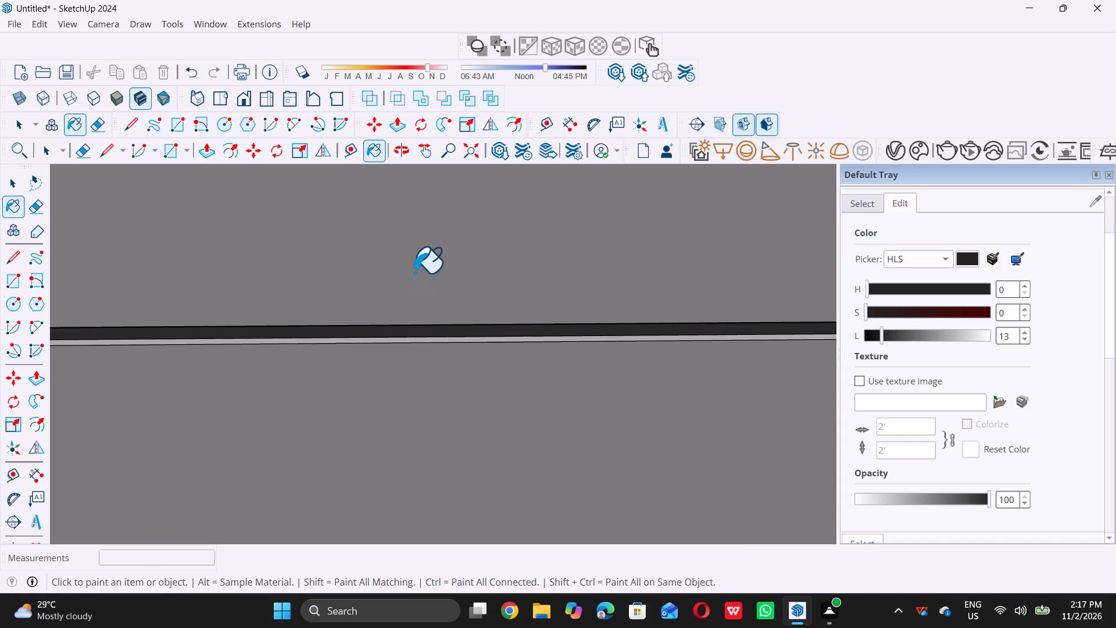
scroll(414, 272, "down", 19)
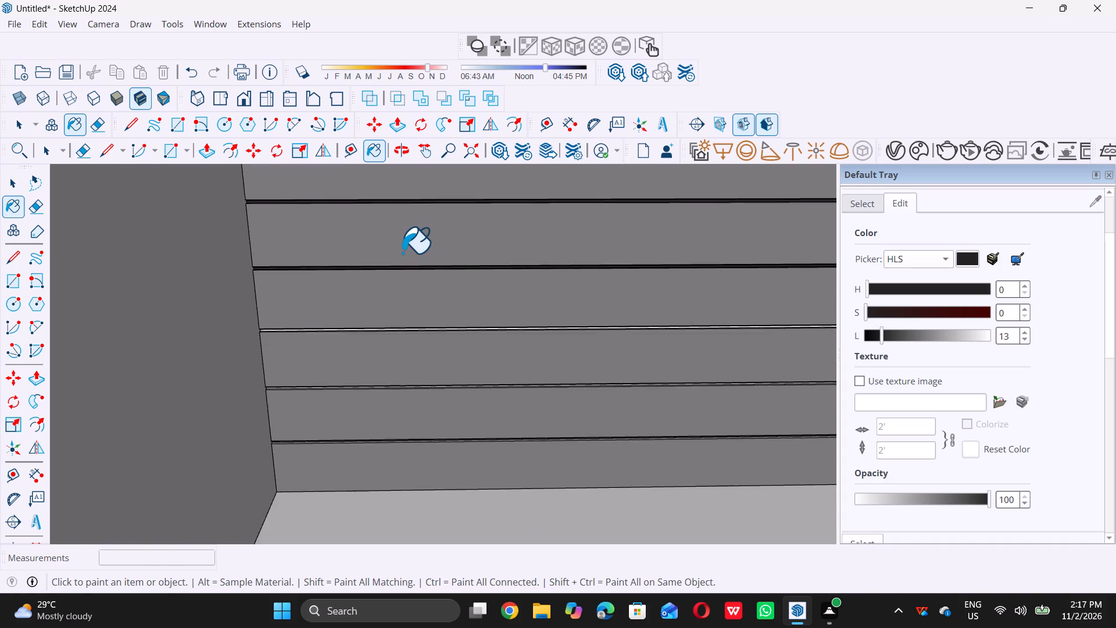
scroll(402, 252, "down", 5)
scroll(444, 394, "up", 5)
scroll(376, 267, "up", 6)
scroll(371, 216, "up", 3)
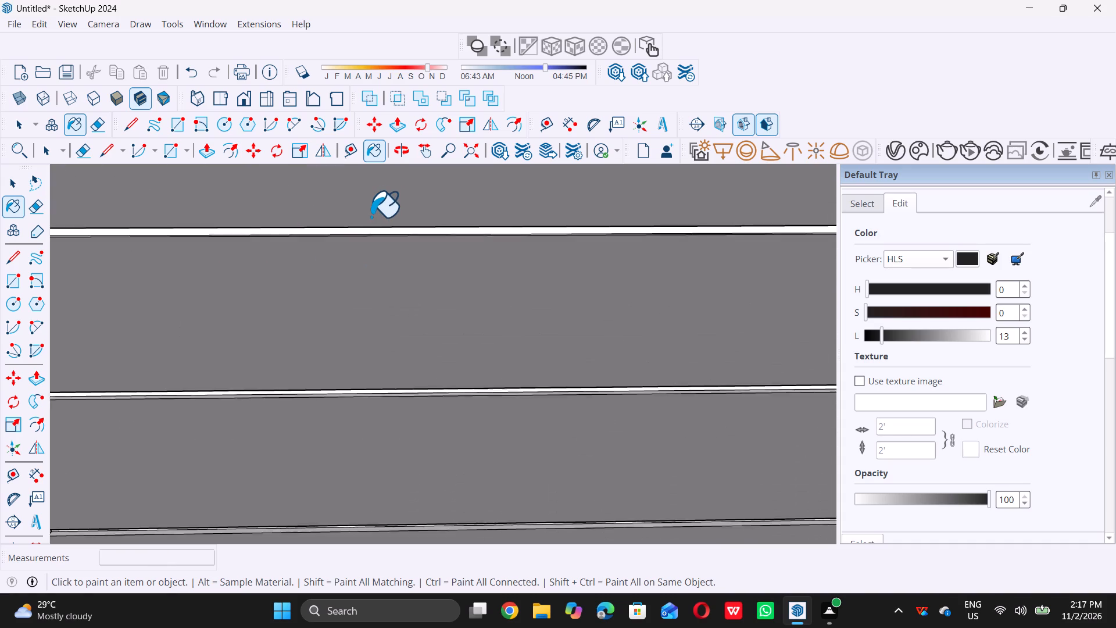
scroll(371, 216, "up", 9)
double_click(391, 239)
Paint the two lowest grooves of the upper back wall, just above the landing, near-black.
scroll(392, 239, "down", 7)
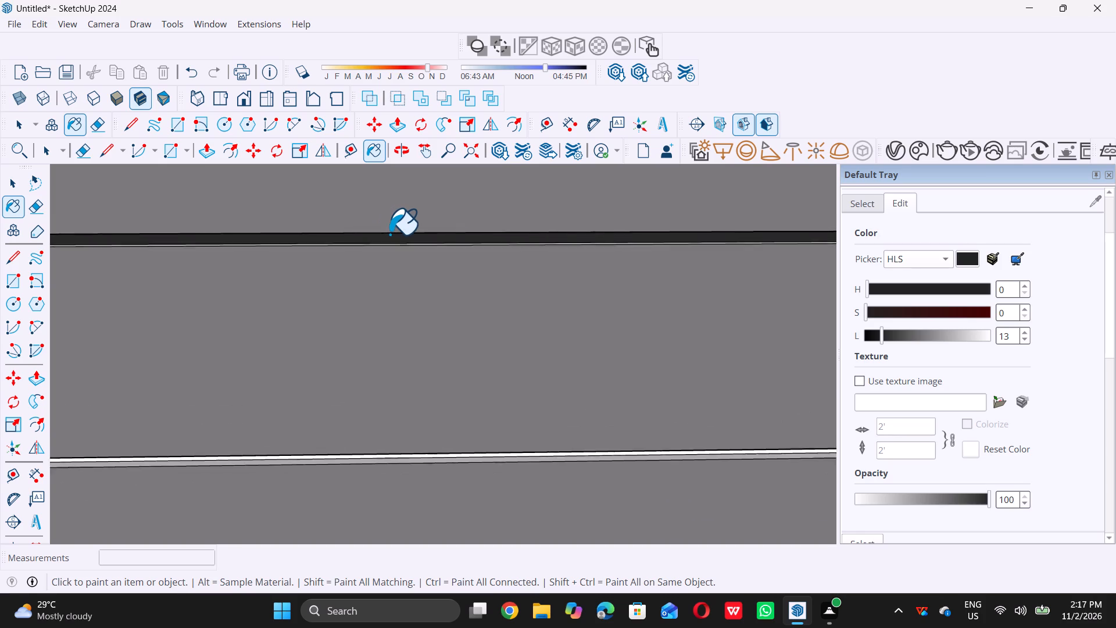
scroll(389, 234, "down", 17)
scroll(424, 314, "up", 10)
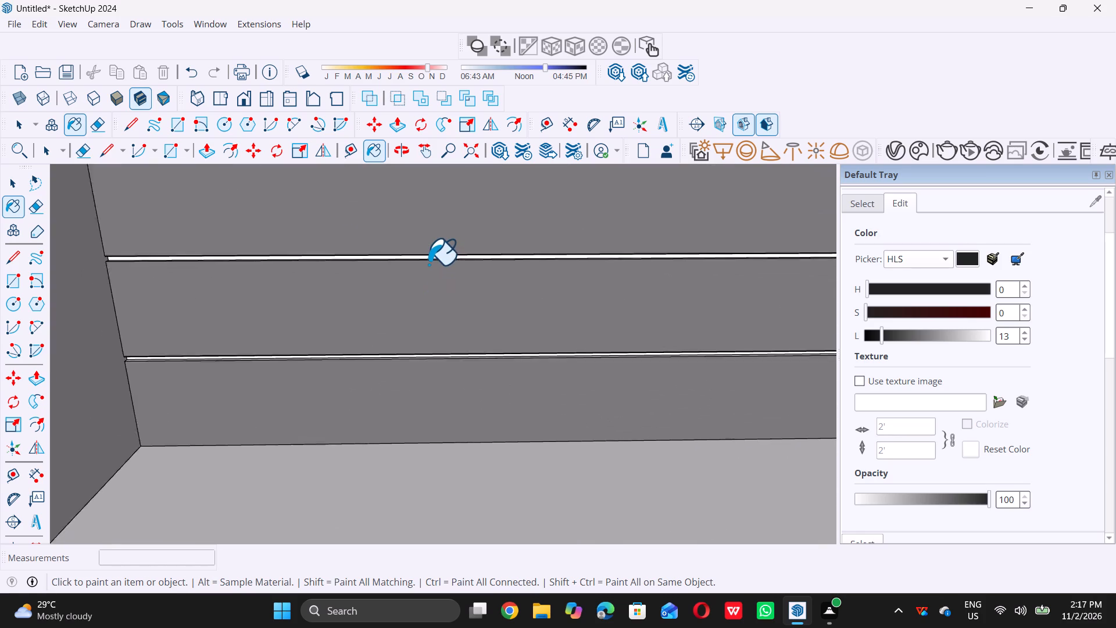
scroll(428, 264, "up", 12)
left_click(442, 247)
scroll(442, 247, "down", 2)
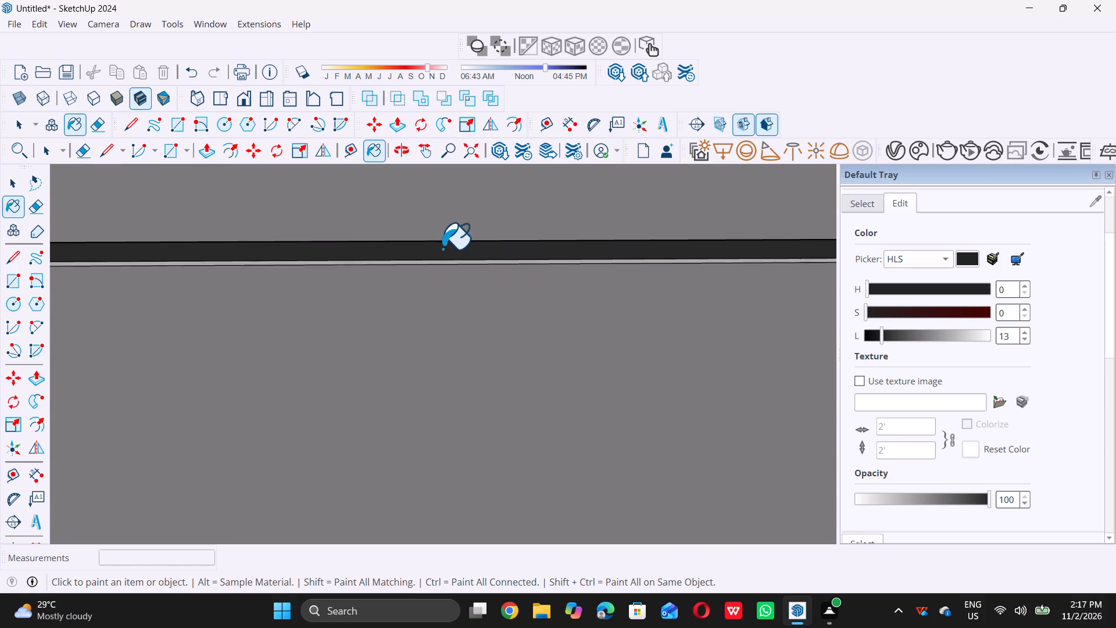
scroll(442, 248, "down", 12)
scroll(449, 407, "up", 5)
scroll(482, 356, "up", 3)
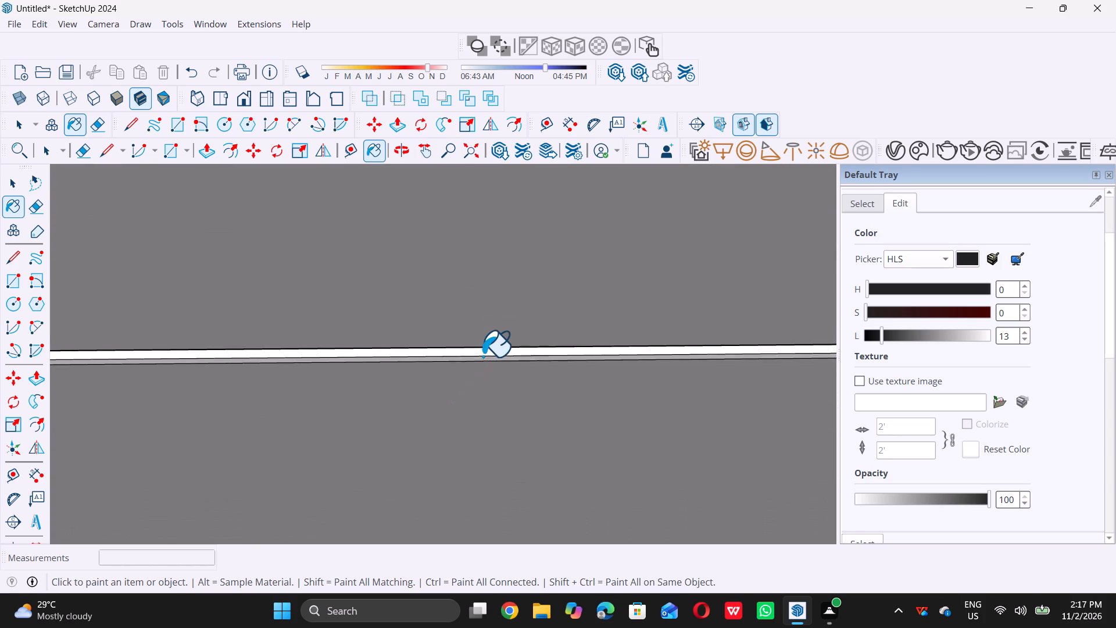
scroll(482, 356, "up", 10)
left_click(490, 347)
Paint the topmost groove of the lower back wall, beneath the landing, with the same near-black colour.
scroll(433, 320, "down", 7)
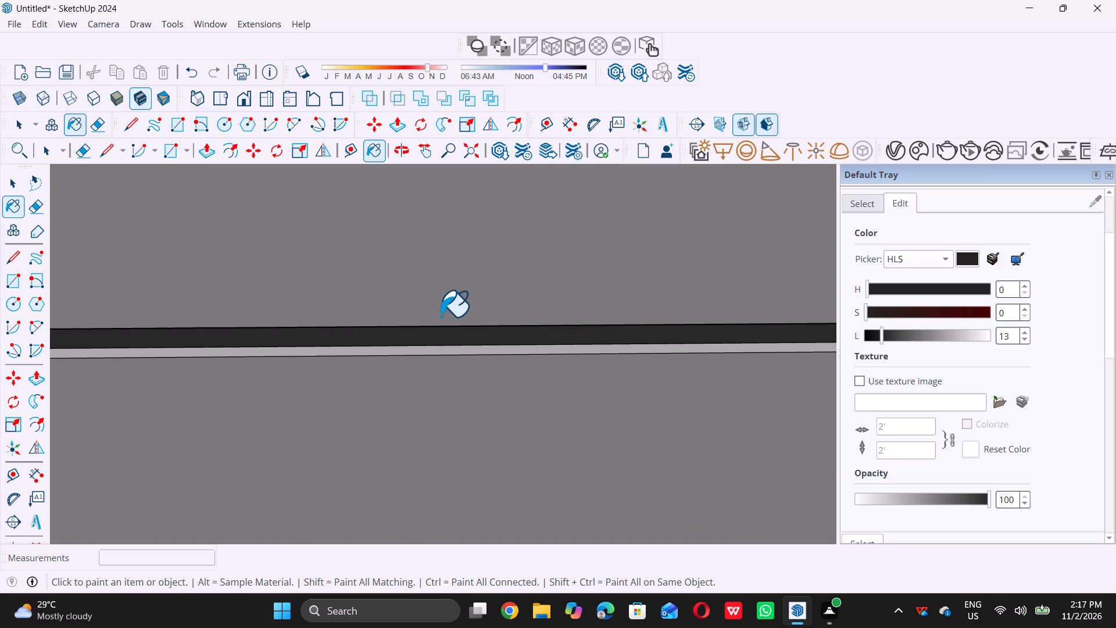
scroll(441, 316, "down", 13)
scroll(453, 315, "down", 9)
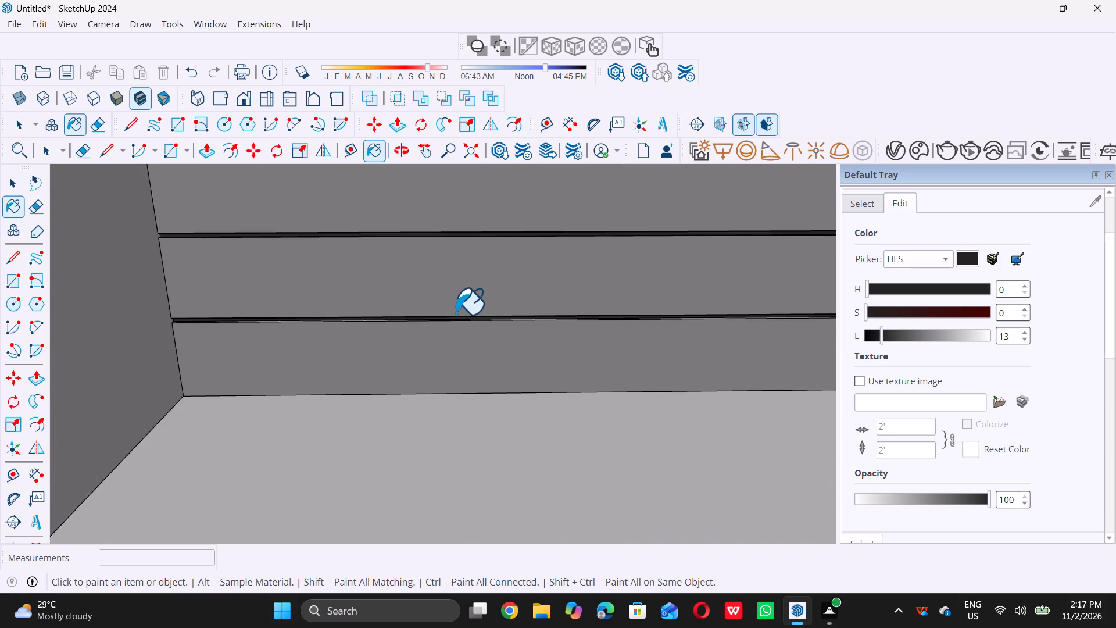
scroll(456, 313, "down", 18)
scroll(449, 309, "down", 4)
middle_click_drag(506, 382, 501, 377)
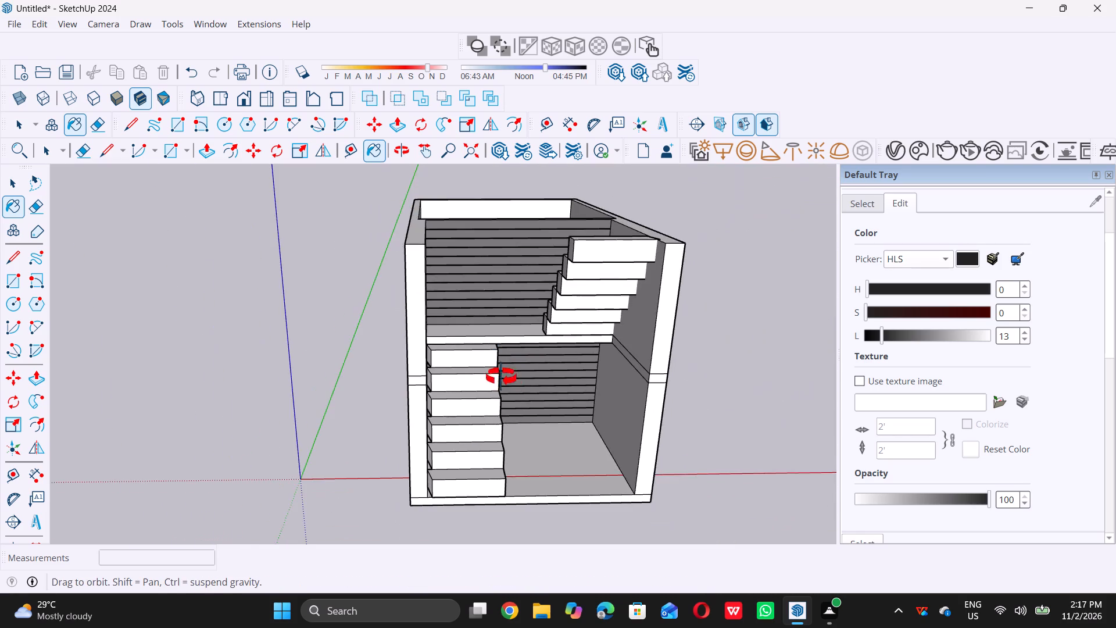
middle_click_drag(501, 377, 454, 322)
scroll(557, 355, "up", 6)
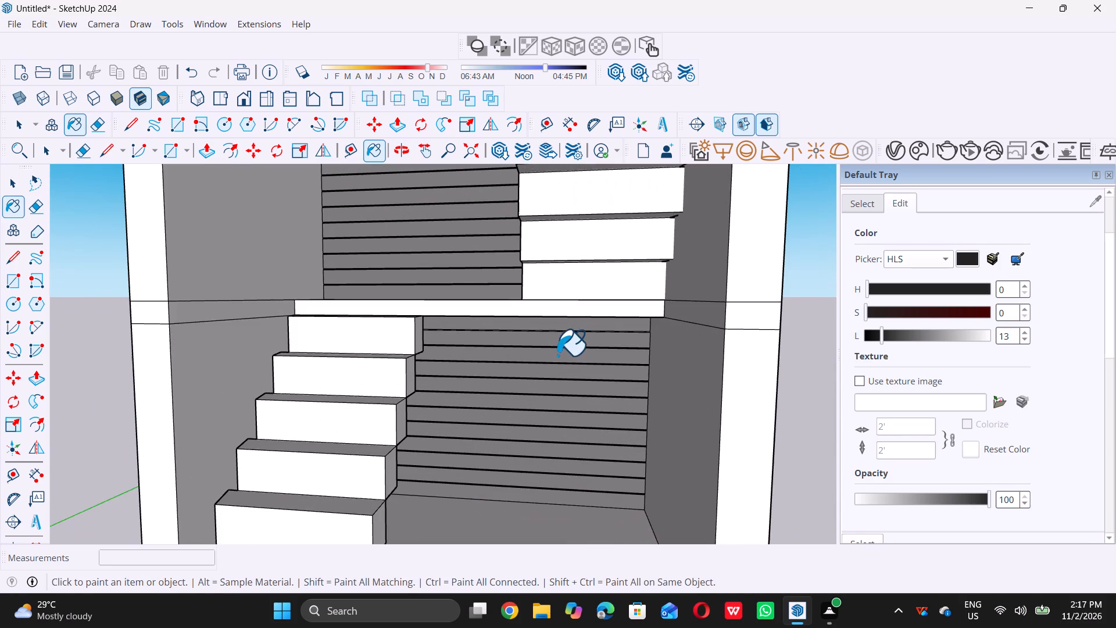
middle_click_drag(541, 354, 512, 324)
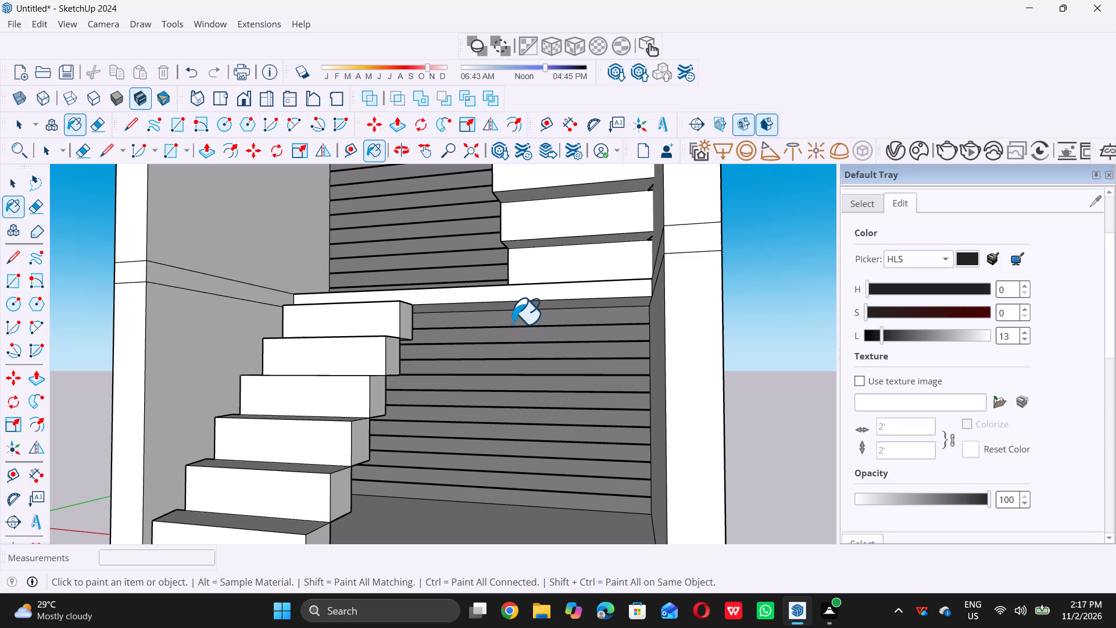
scroll(502, 327, "up", 4)
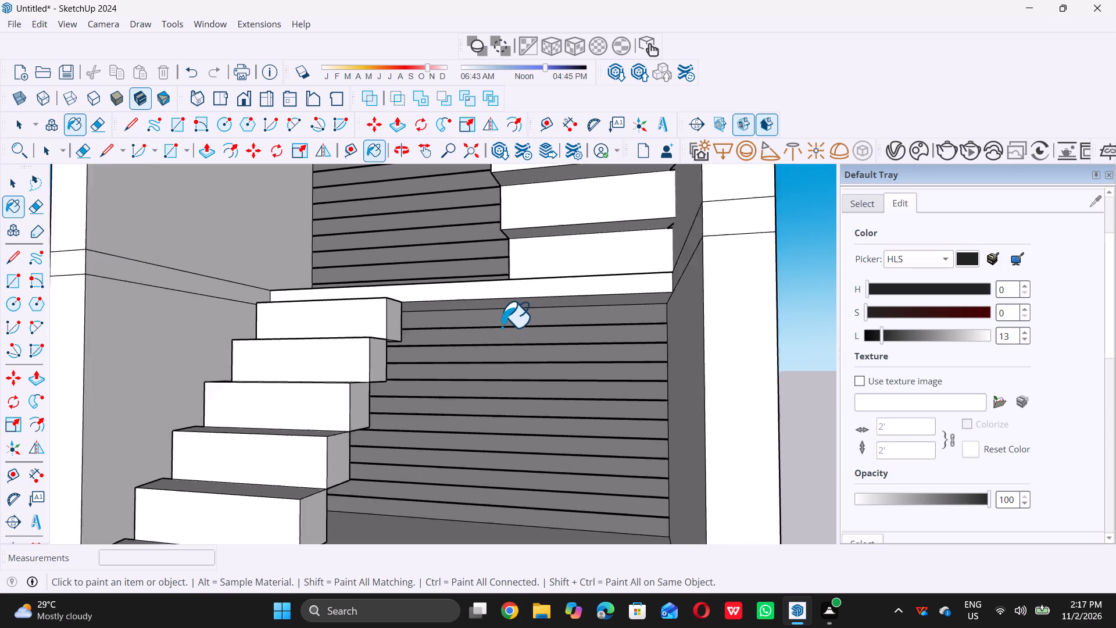
scroll(502, 327, "up", 17)
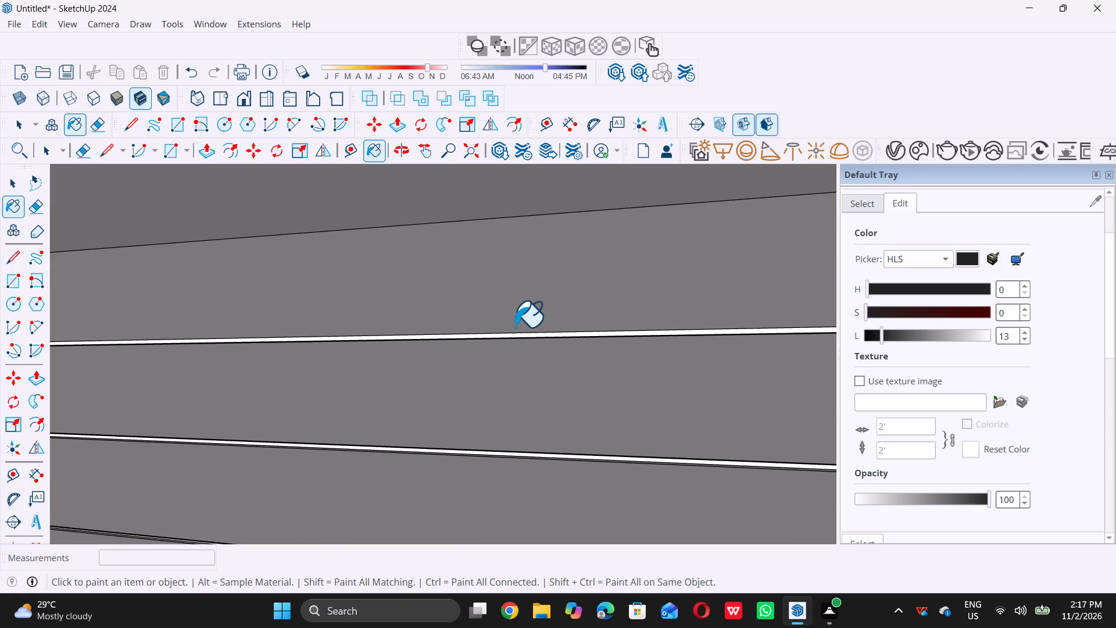
scroll(515, 326, "up", 15)
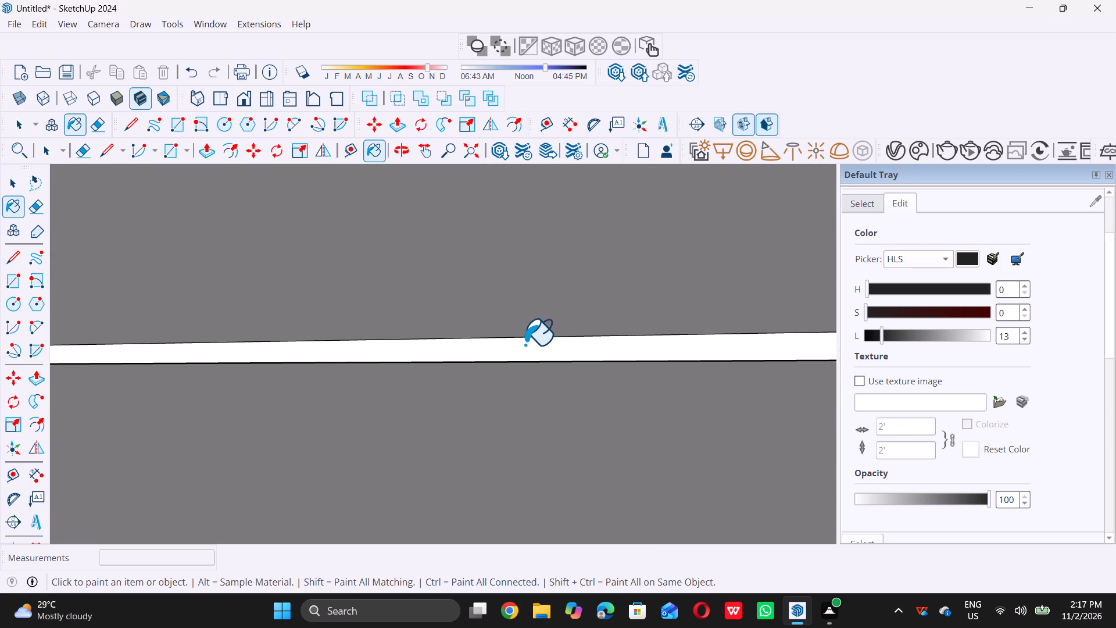
scroll(525, 344, "up", 3)
left_click(525, 344)
Paint the second and third grooves from the top of the lower back wall near-black.
scroll(516, 341, "down", 18)
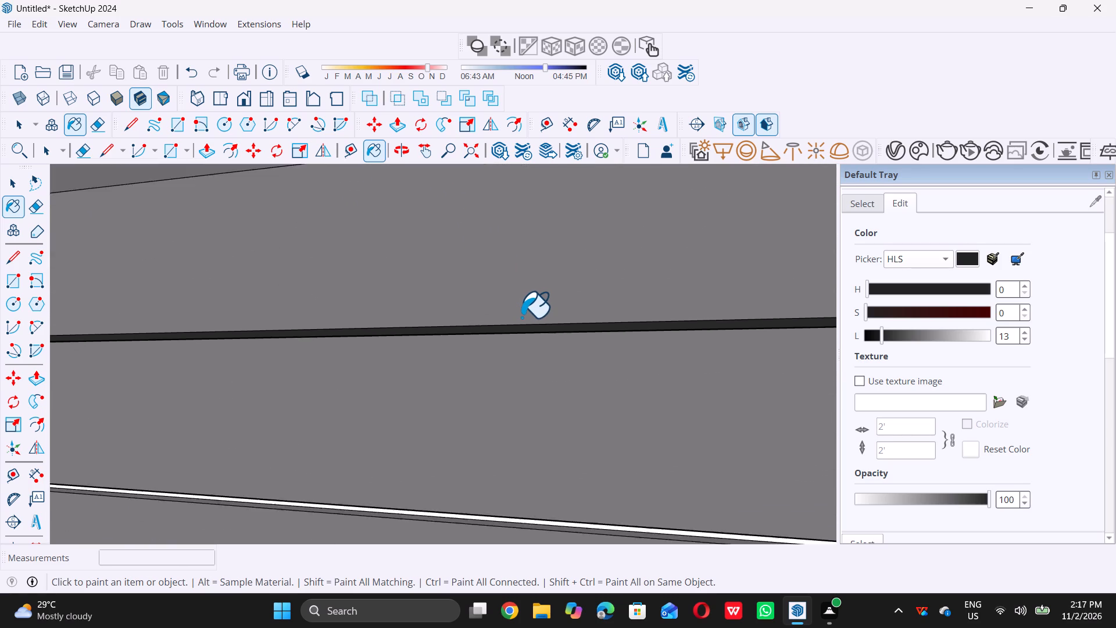
scroll(521, 317, "down", 11)
scroll(513, 374, "up", 10)
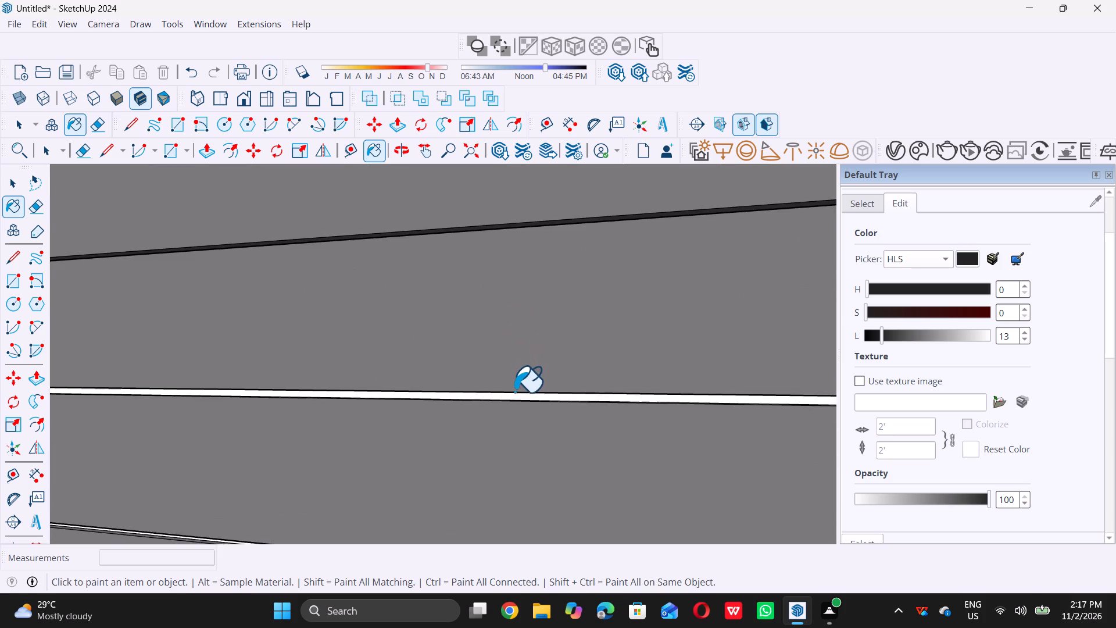
scroll(514, 397, "up", 11)
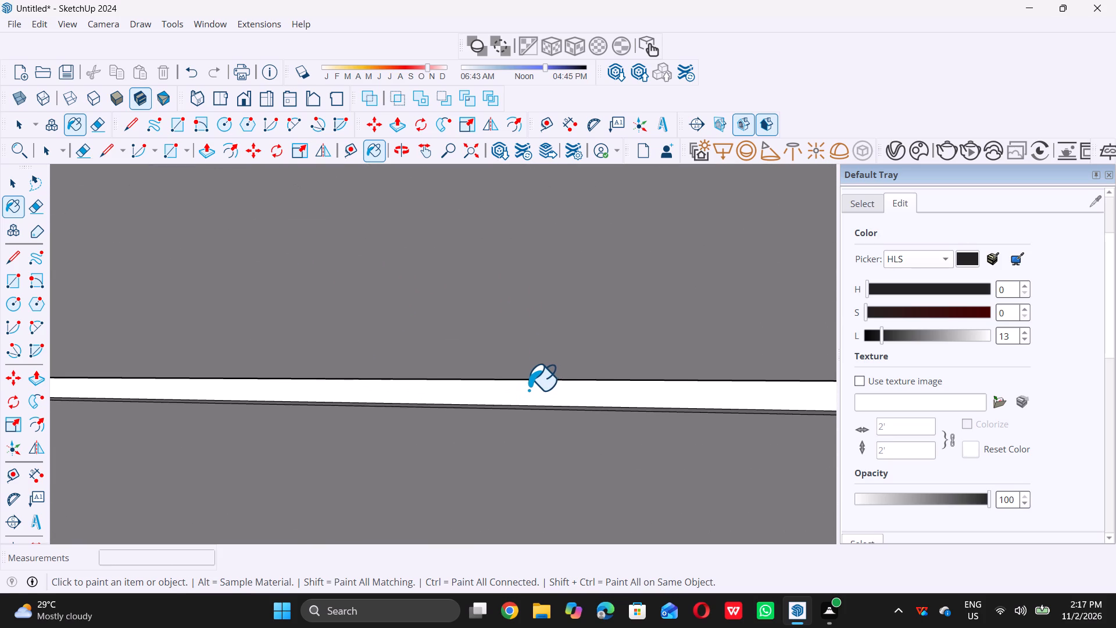
left_click(528, 390)
scroll(514, 383, "down", 19)
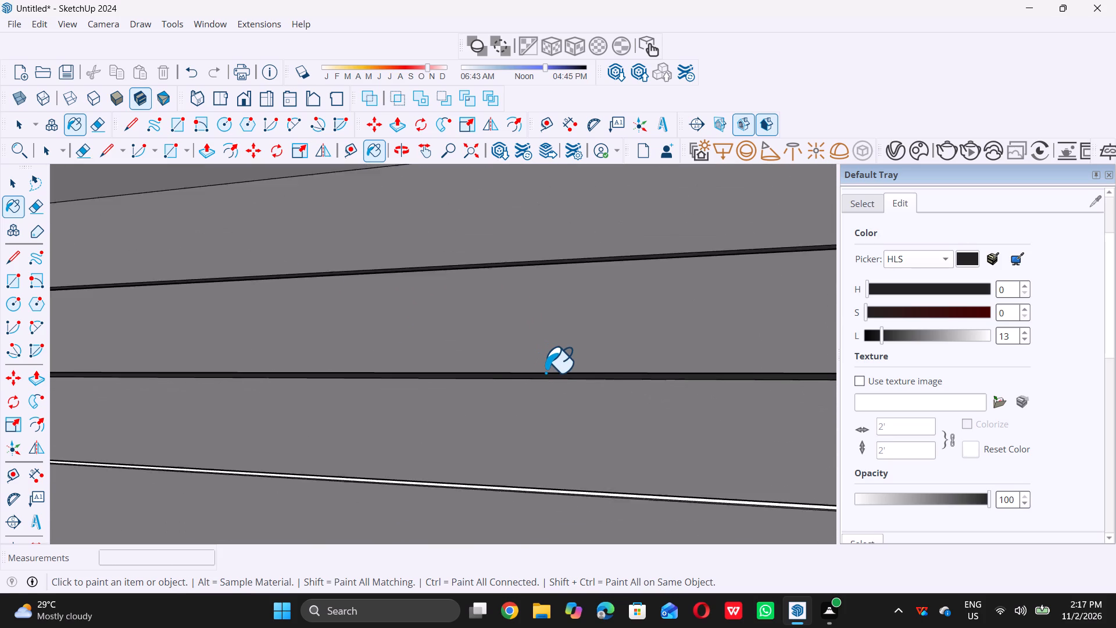
scroll(545, 372, "down", 7)
scroll(503, 413, "up", 3)
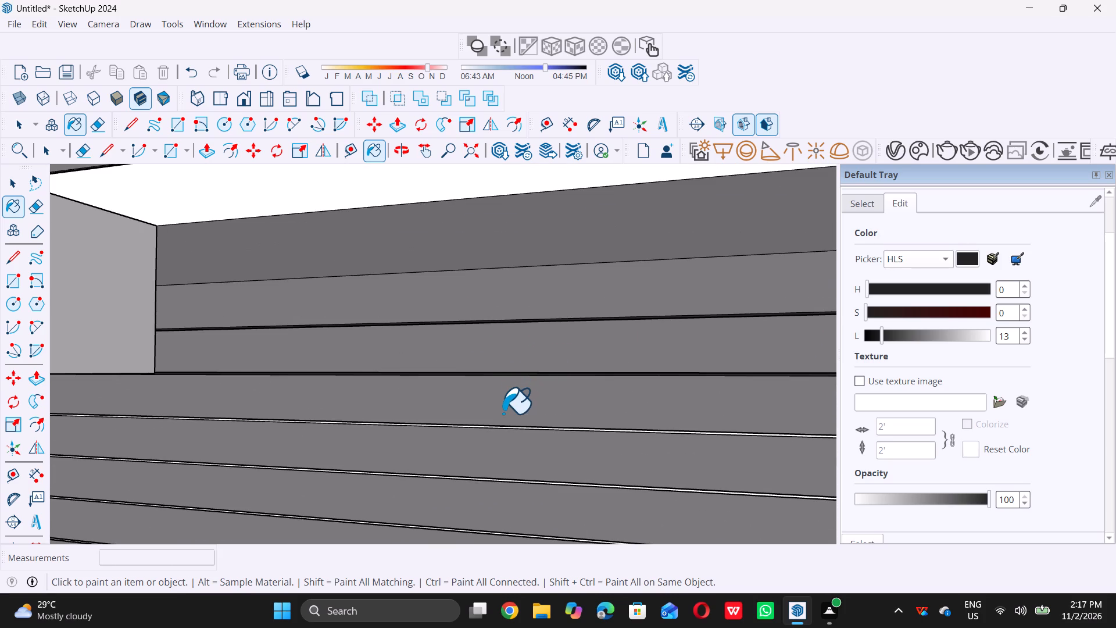
scroll(503, 413, "up", 13)
left_click(490, 454)
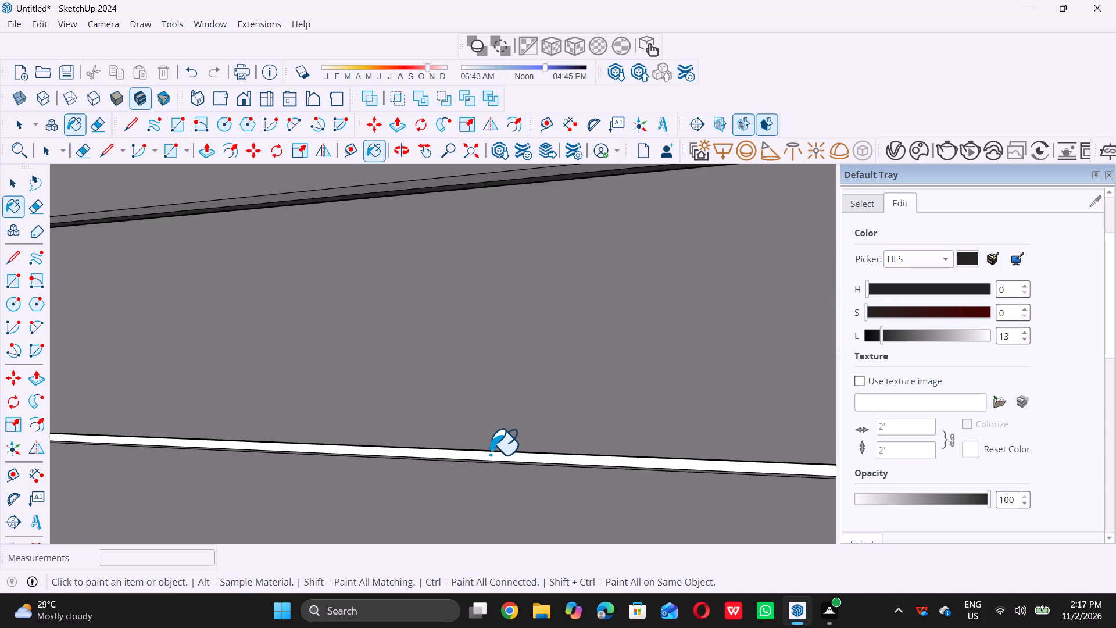
scroll(495, 410, "down", 3)
scroll(513, 312, "down", 7)
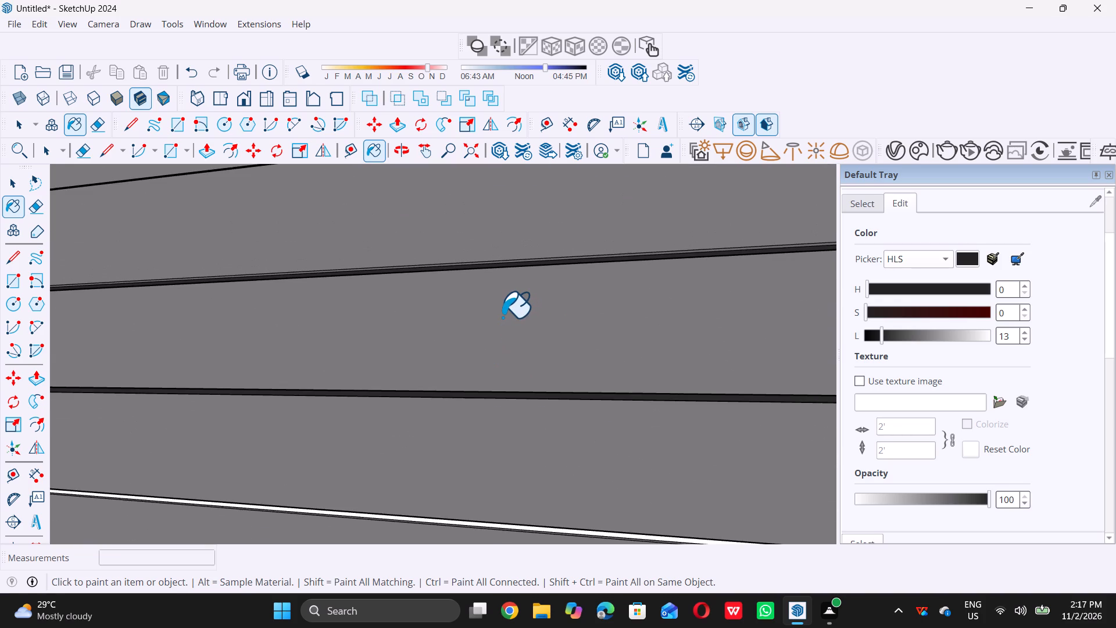
Paint the fourth and fifth grooves from the top of the lower back wall with the same near-black colour.
scroll(502, 317, "down", 10)
scroll(480, 384, "up", 10)
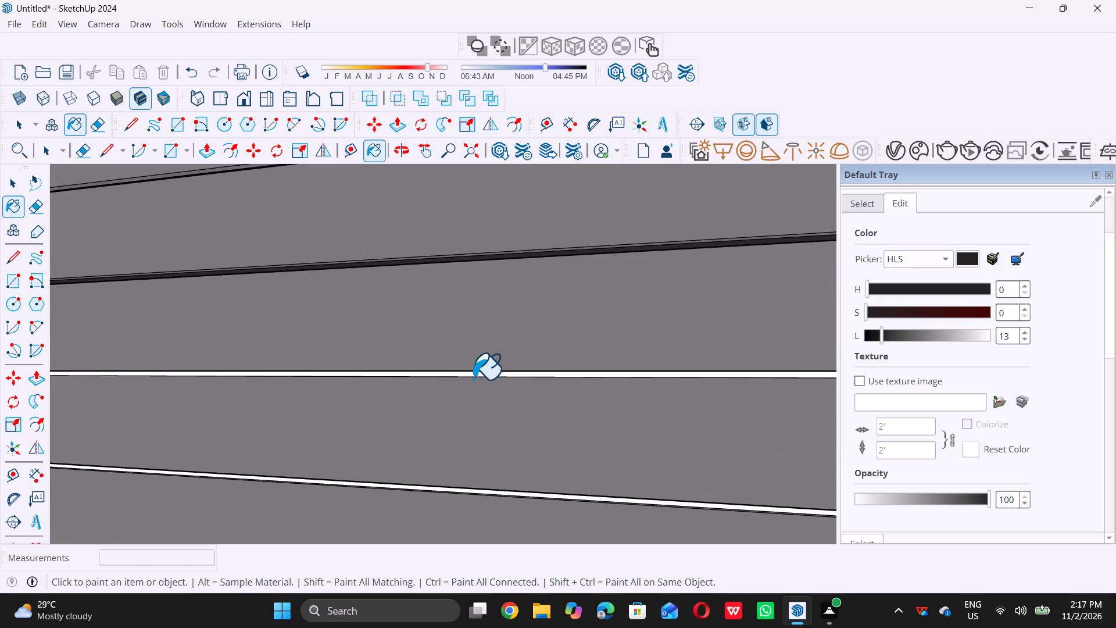
scroll(473, 379, "up", 17)
left_click(473, 361)
scroll(475, 359, "down", 5)
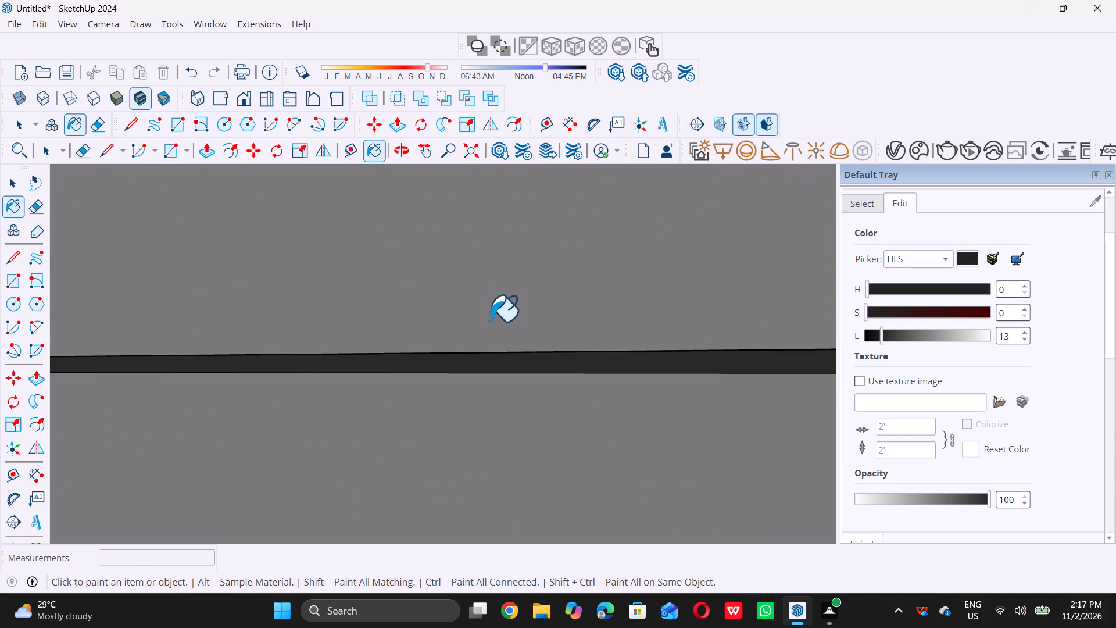
scroll(490, 320, "down", 17)
scroll(500, 395, "up", 5)
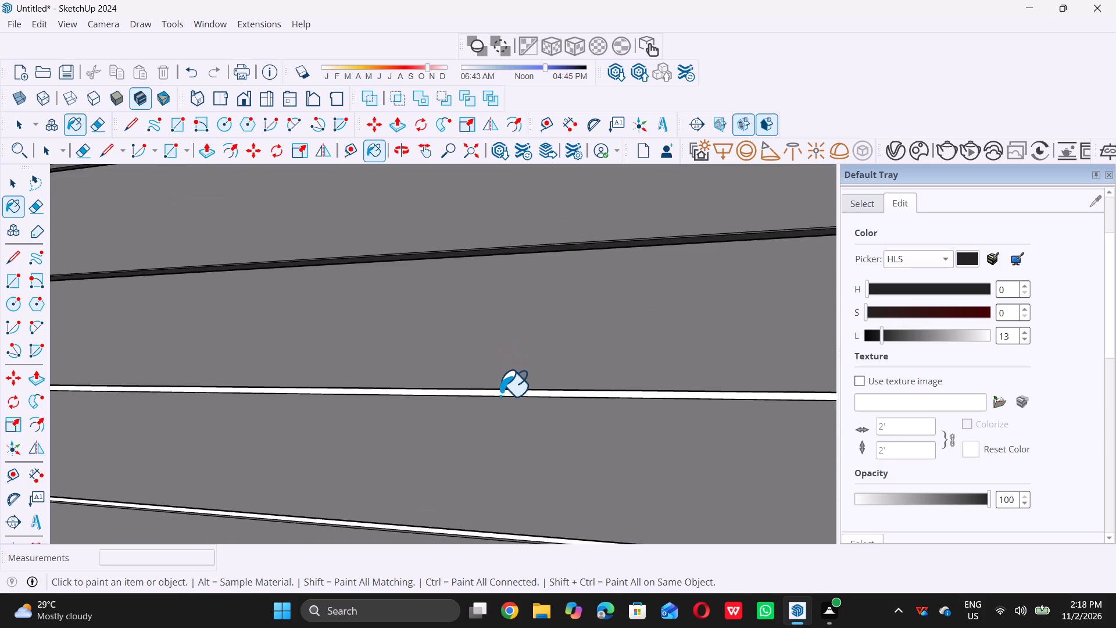
scroll(500, 395, "up", 10)
double_click(505, 384)
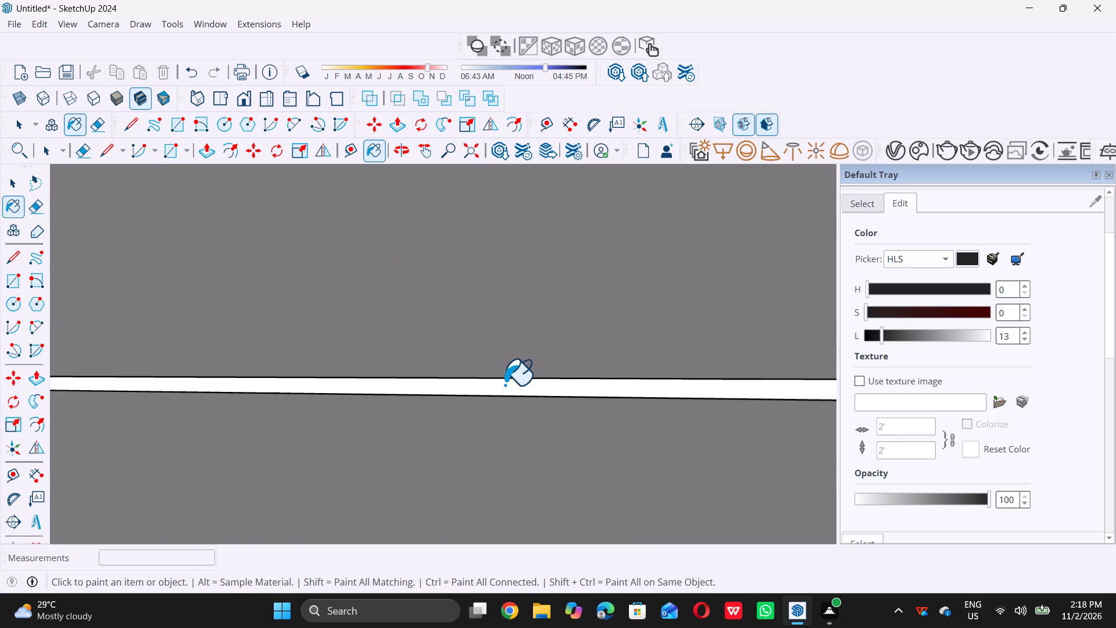
Paint the sixth and seventh grooves from the top of the lower back wall near-black.
scroll(507, 379, "down", 20)
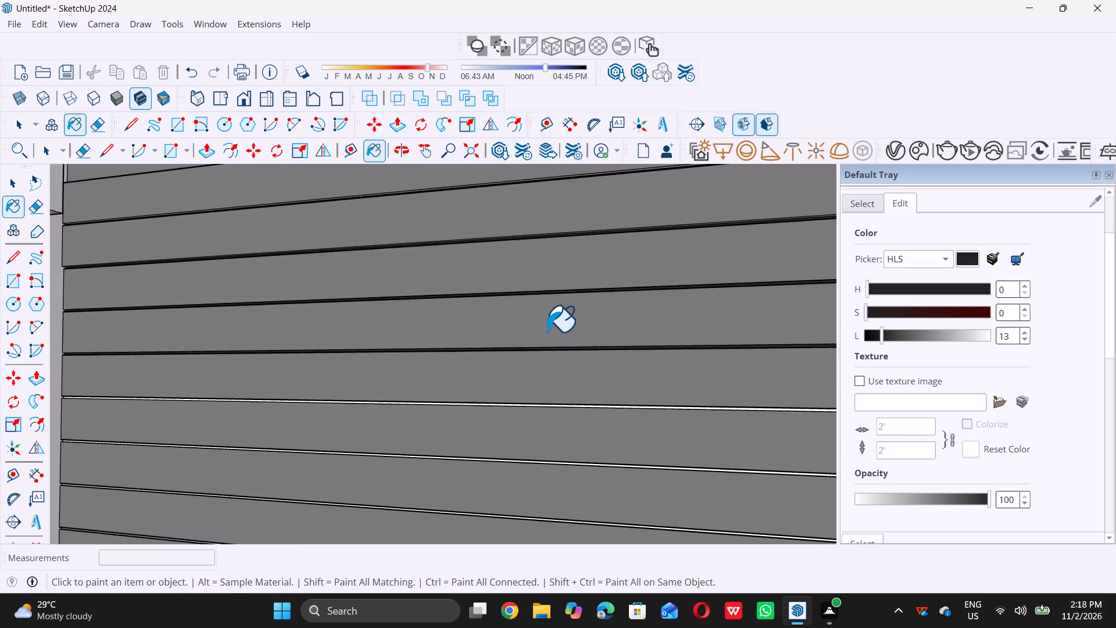
scroll(547, 331, "down", 8)
scroll(518, 368, "down", 1)
scroll(516, 370, "up", 4)
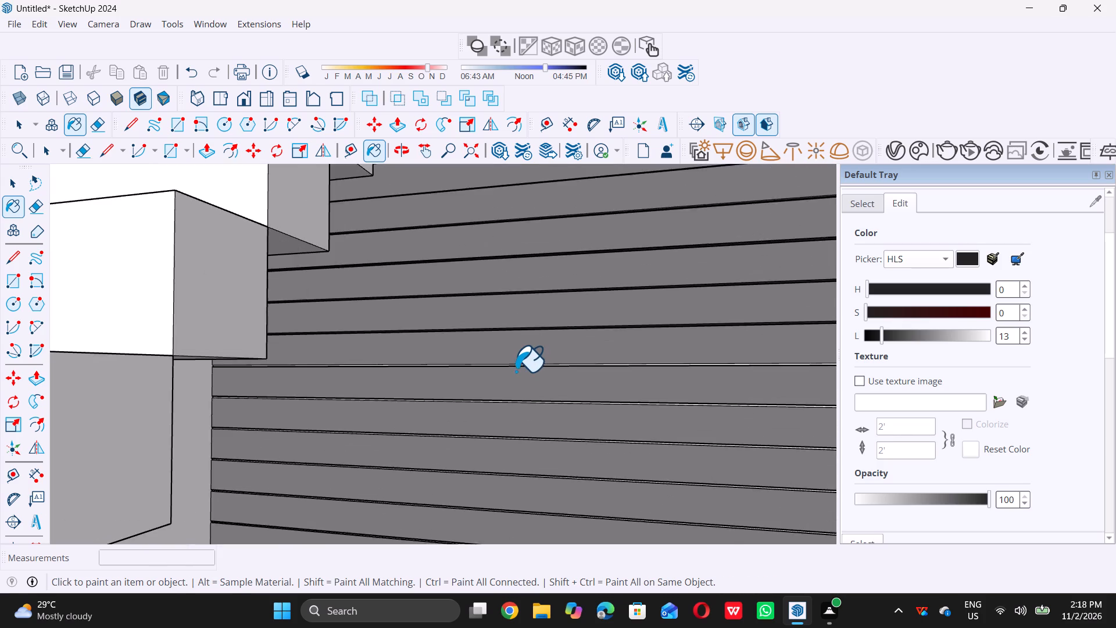
scroll(516, 371, "up", 20)
scroll(516, 371, "up", 3)
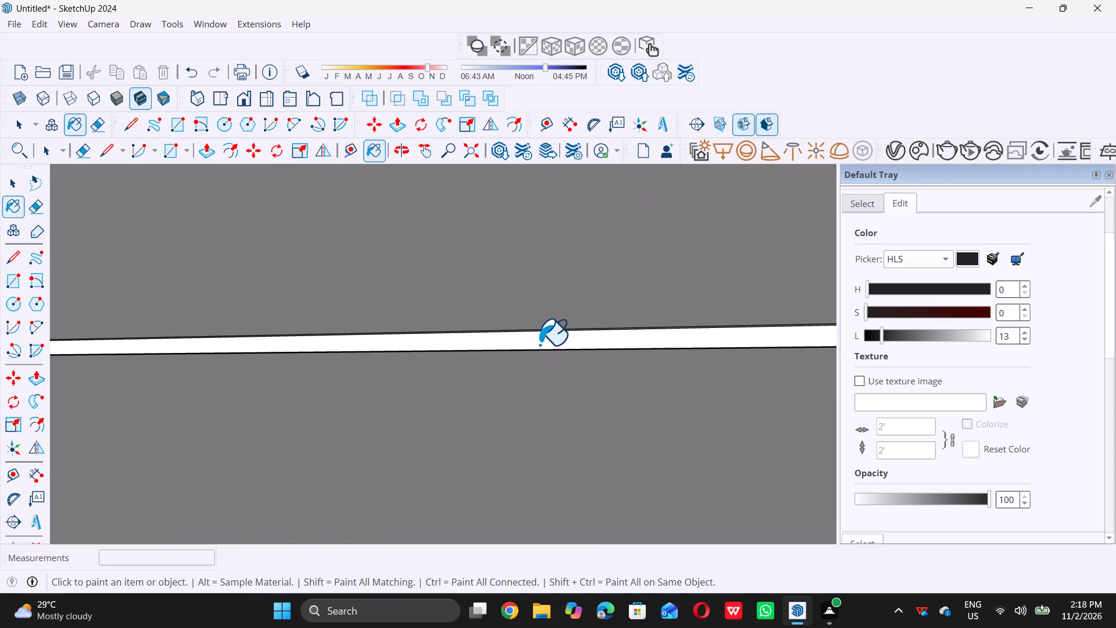
left_click(543, 340)
scroll(543, 340, "down", 18)
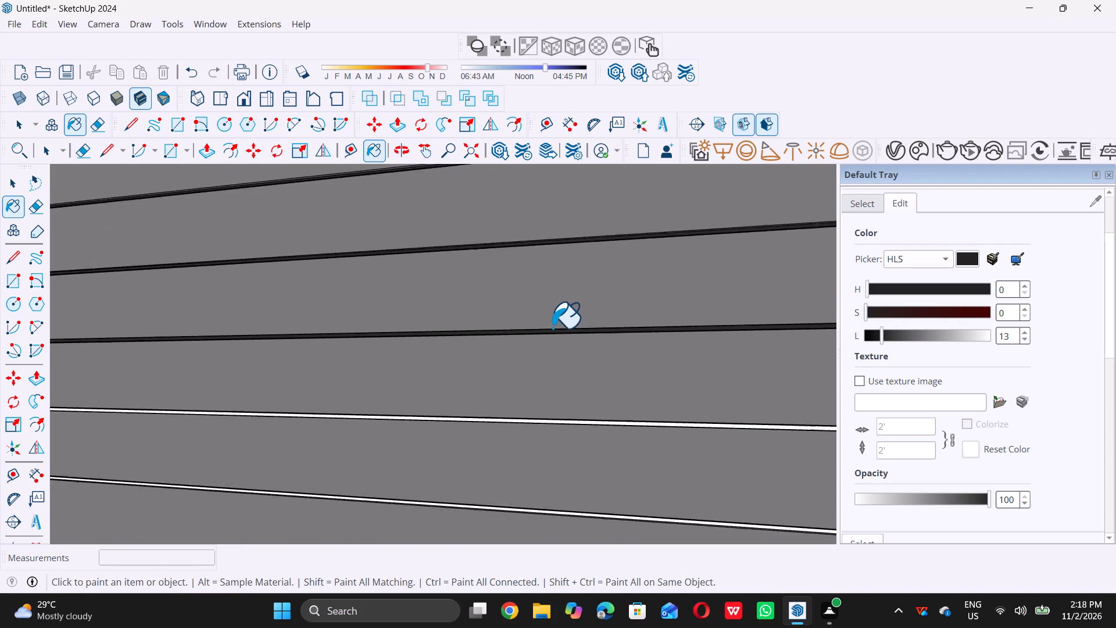
scroll(552, 327, "down", 9)
scroll(511, 391, "up", 6)
scroll(530, 336, "up", 3)
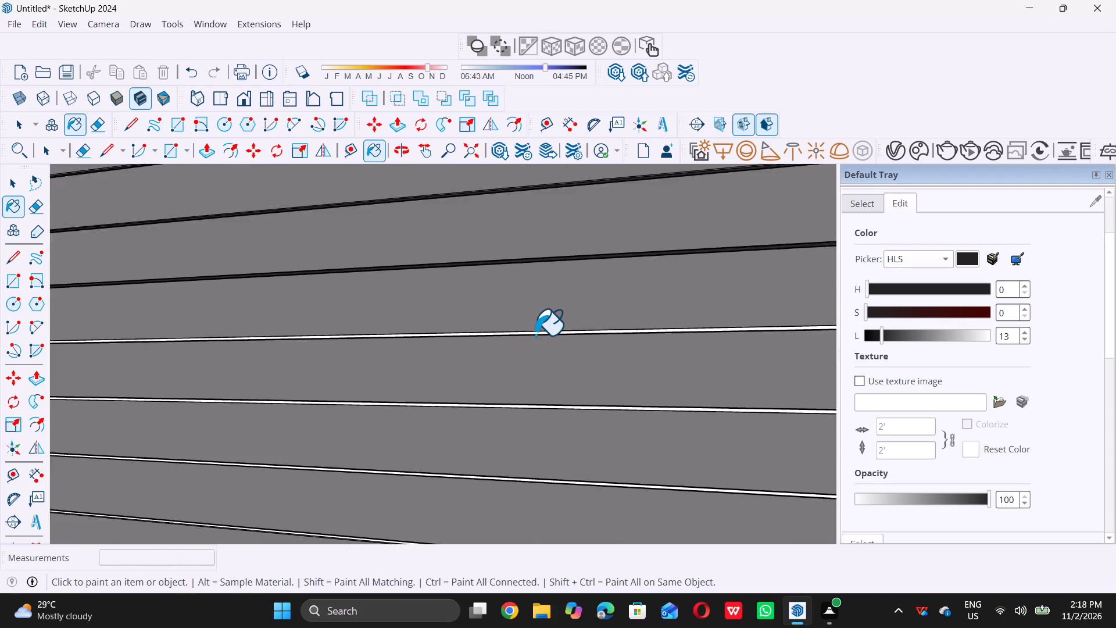
scroll(535, 334, "up", 15)
left_click(549, 330)
Paint the eighth and ninth grooves from the top of the lower back wall near-black.
scroll(548, 330, "down", 4)
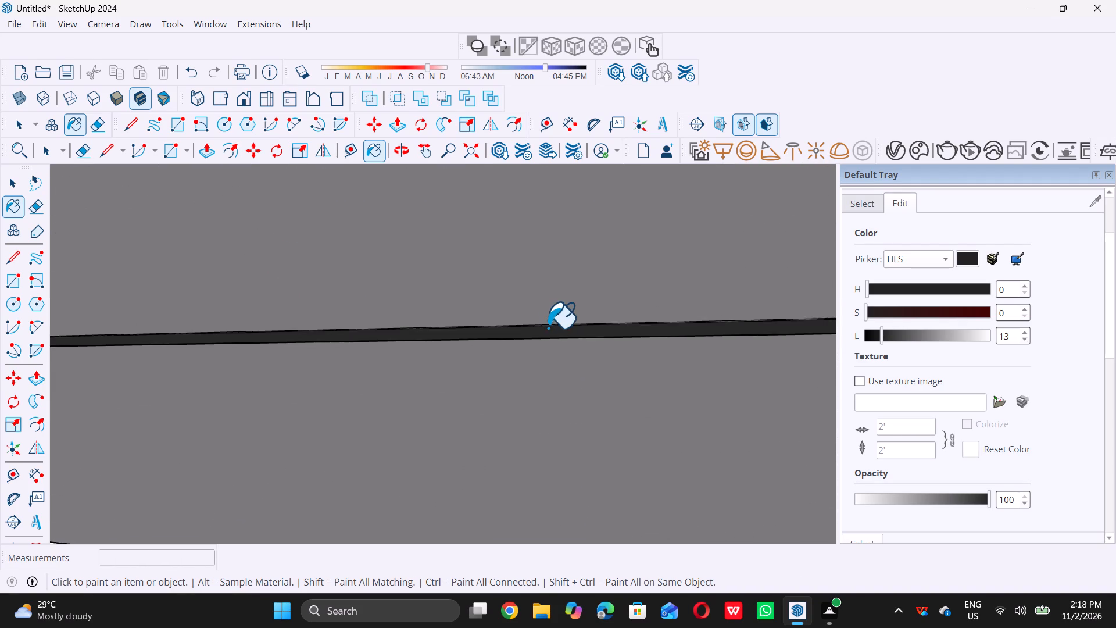
scroll(548, 327, "down", 20)
scroll(548, 327, "down", 1)
scroll(545, 383, "up", 5)
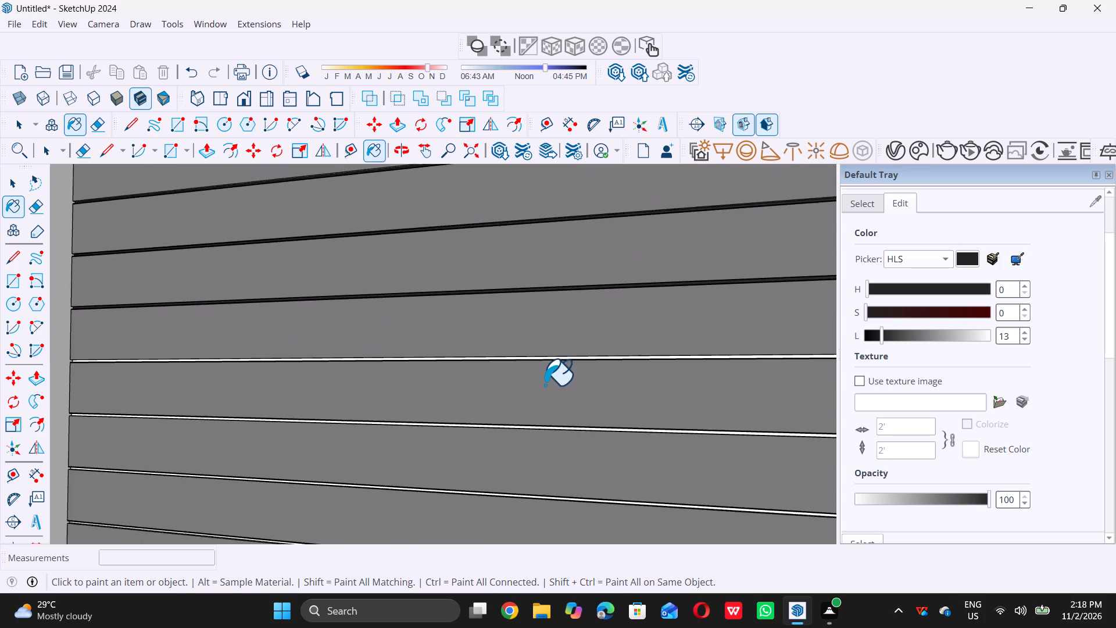
scroll(545, 384, "up", 4)
scroll(563, 336, "up", 12)
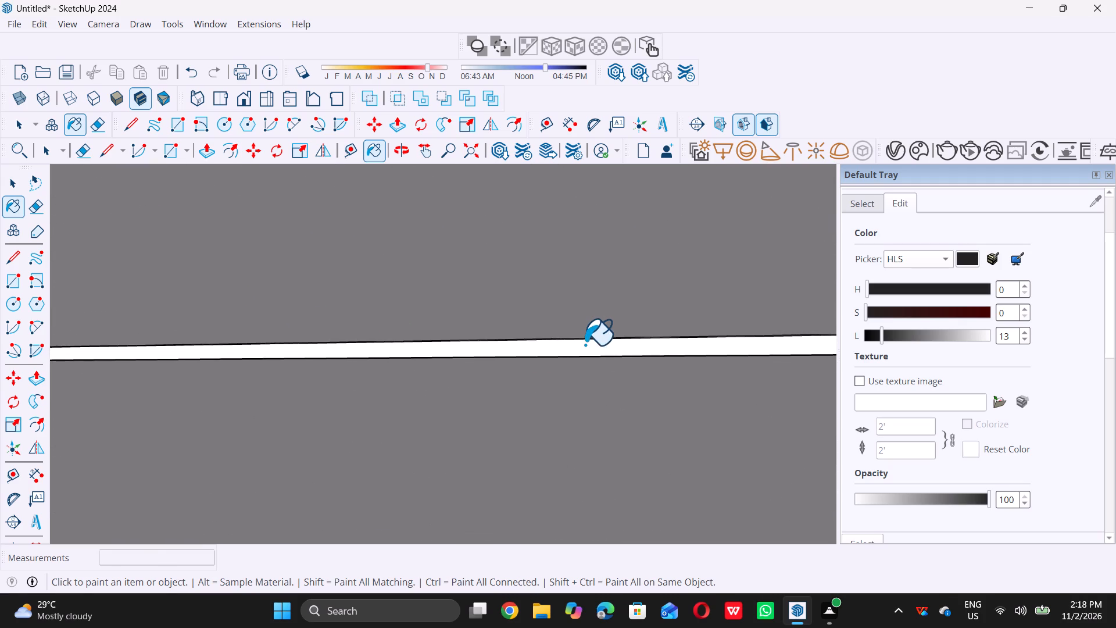
left_click(585, 344)
scroll(585, 344, "down", 20)
scroll(585, 344, "down", 3)
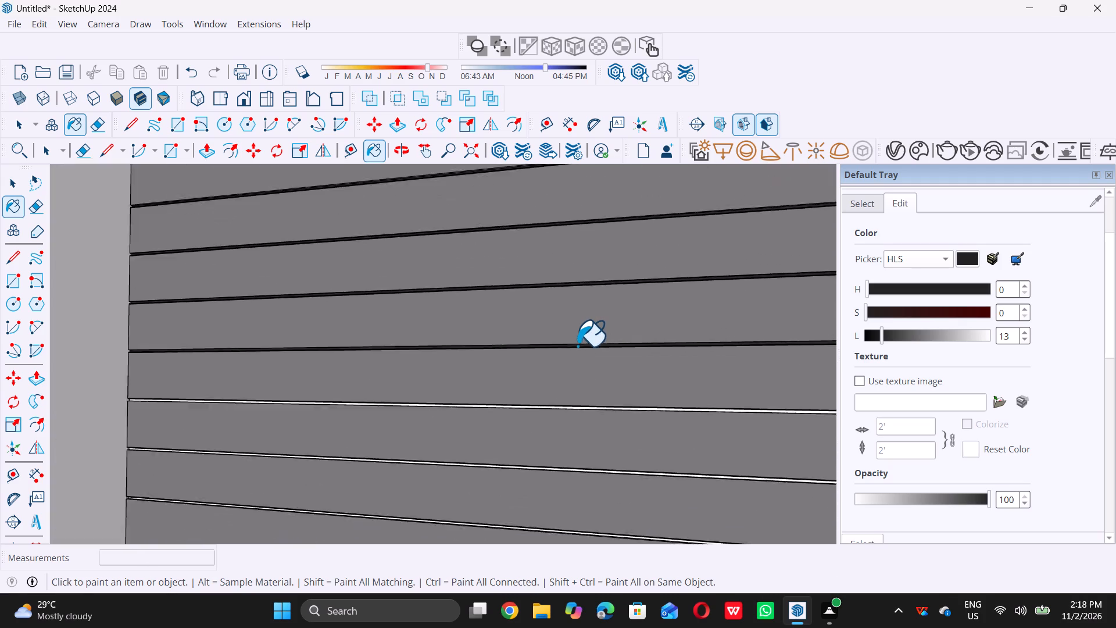
scroll(577, 345, "down", 5)
scroll(575, 399, "up", 9)
scroll(552, 341, "up", 5)
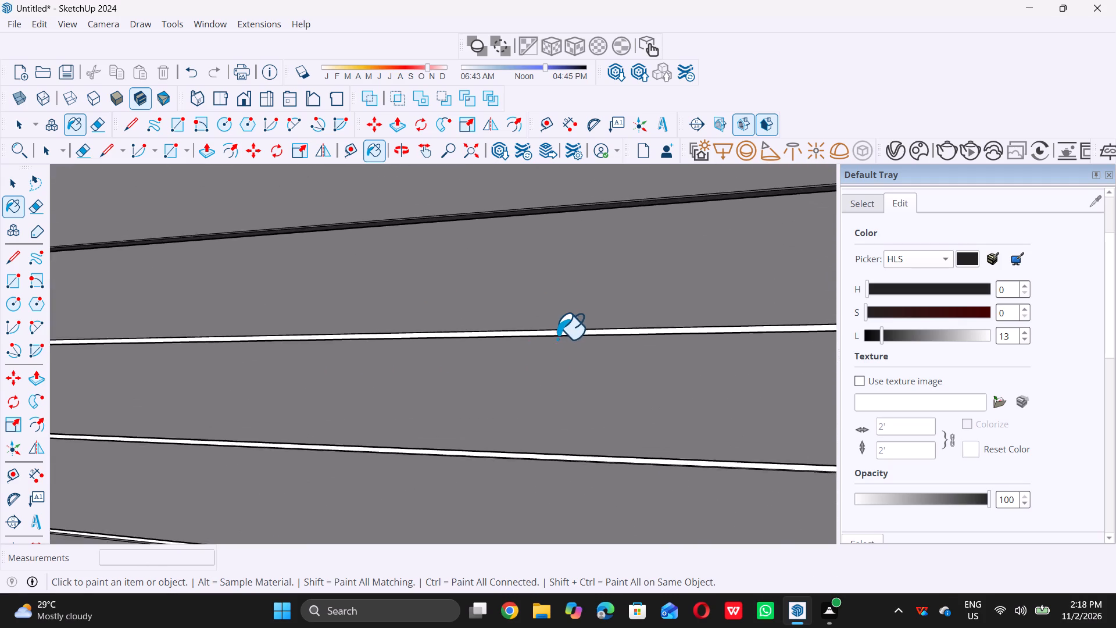
scroll(557, 338, "up", 5)
double_click(572, 327)
Paint the two lowest grooves of the lower back wall, just above the floor, near-black and leave the Paint Bucket tool.
scroll(572, 327, "down", 2)
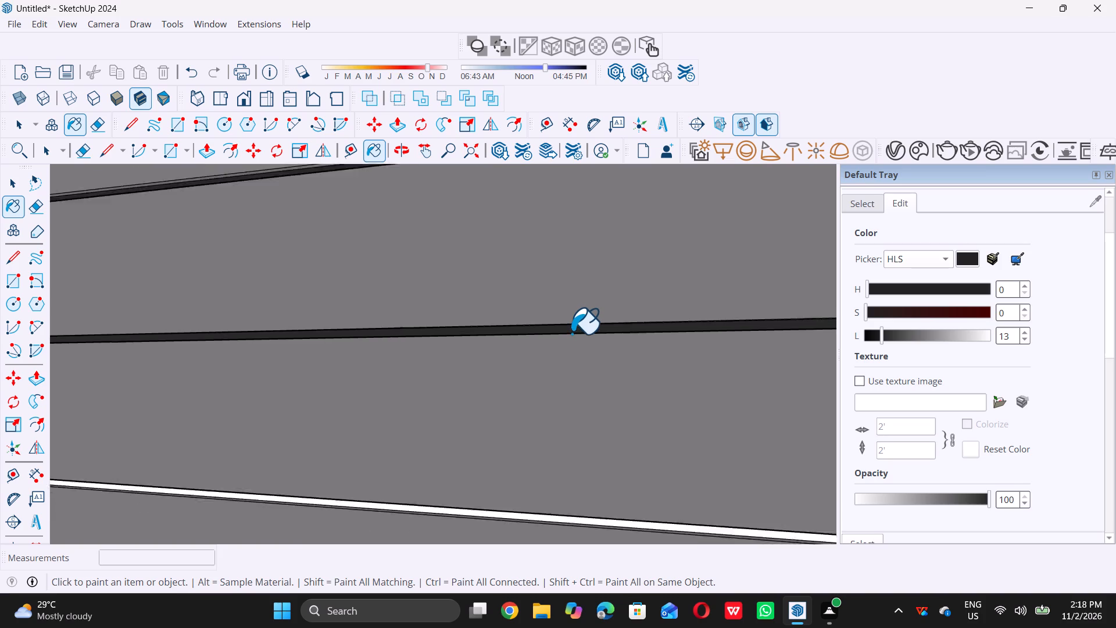
scroll(571, 333, "down", 16)
scroll(556, 399, "up", 10)
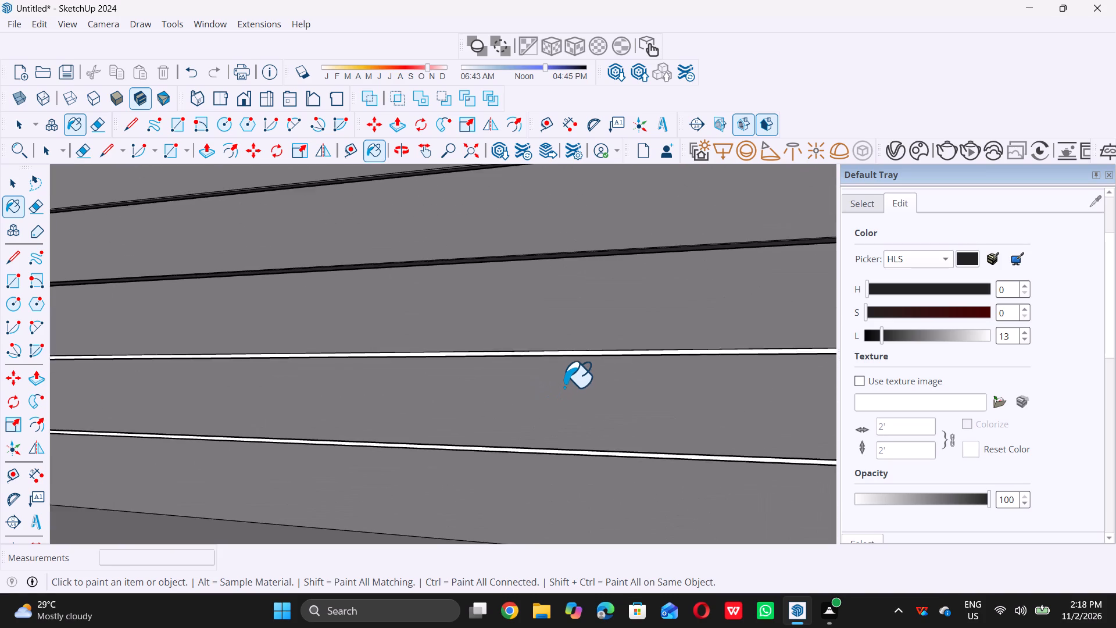
scroll(564, 387, "up", 2)
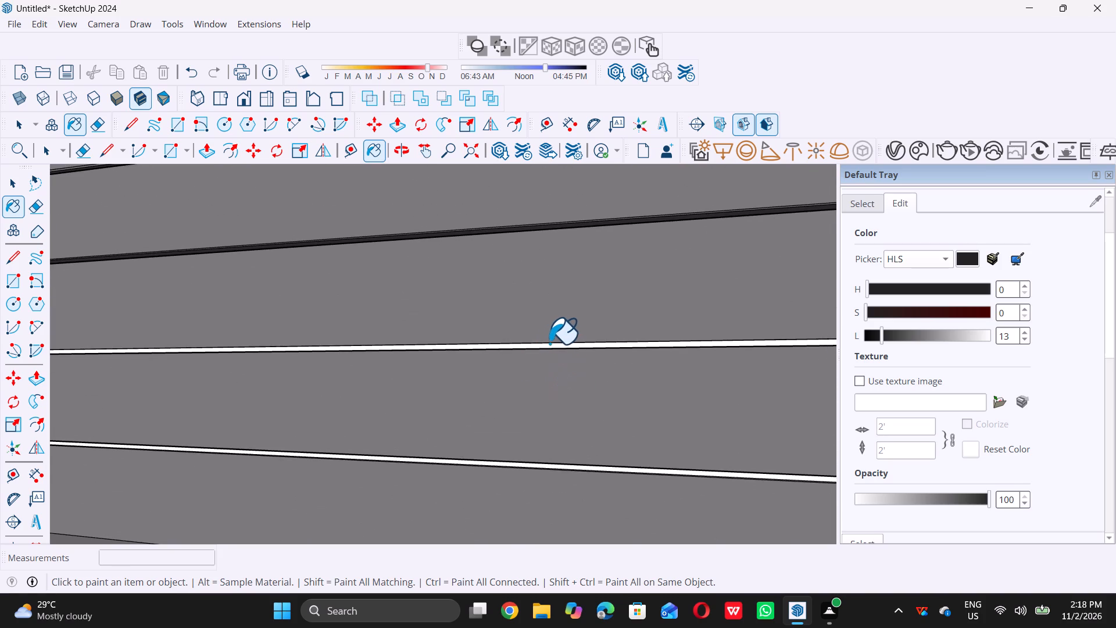
scroll(552, 342, "up", 10)
left_click(561, 351)
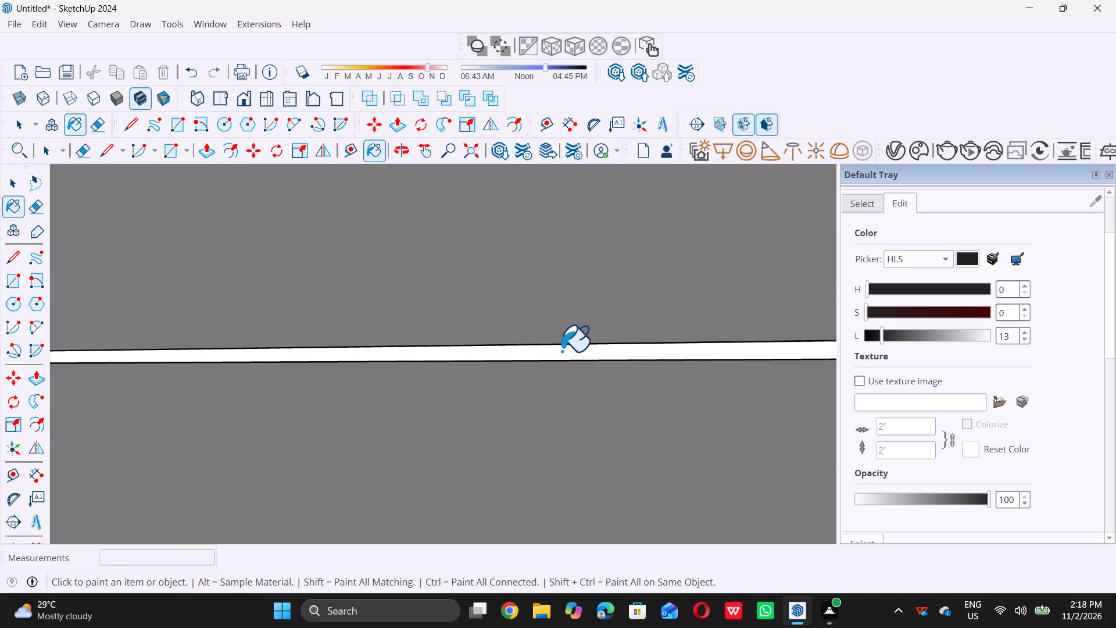
scroll(561, 351, "down", 20)
scroll(561, 351, "down", 1)
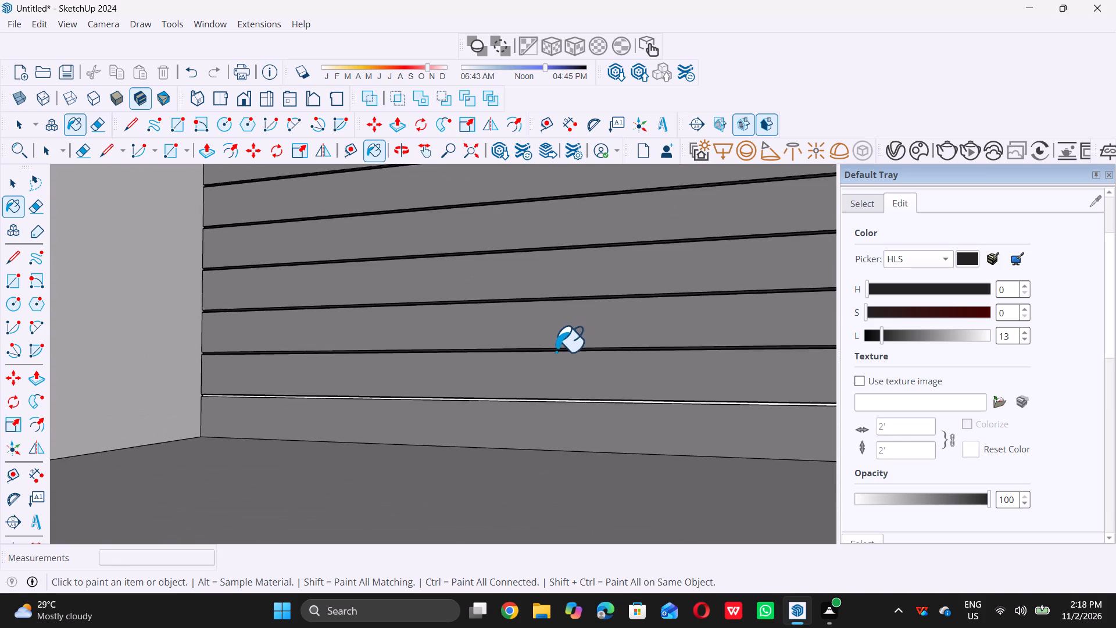
scroll(556, 351, "down", 1)
scroll(533, 405, "up", 18)
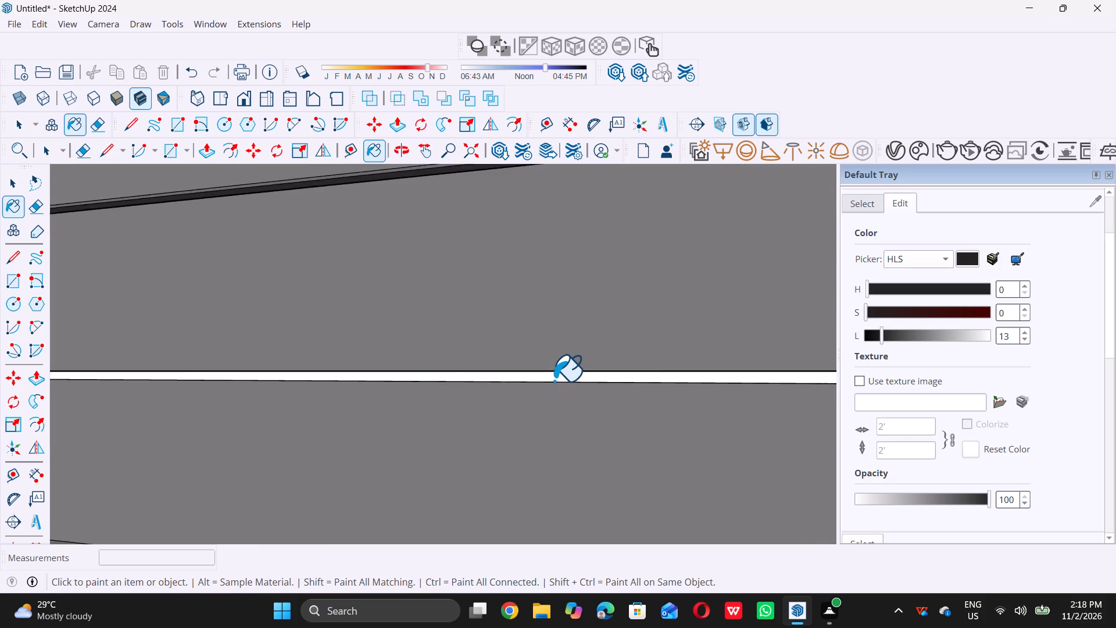
scroll(554, 380, "up", 1)
left_click(564, 376)
scroll(560, 381, "down", 11)
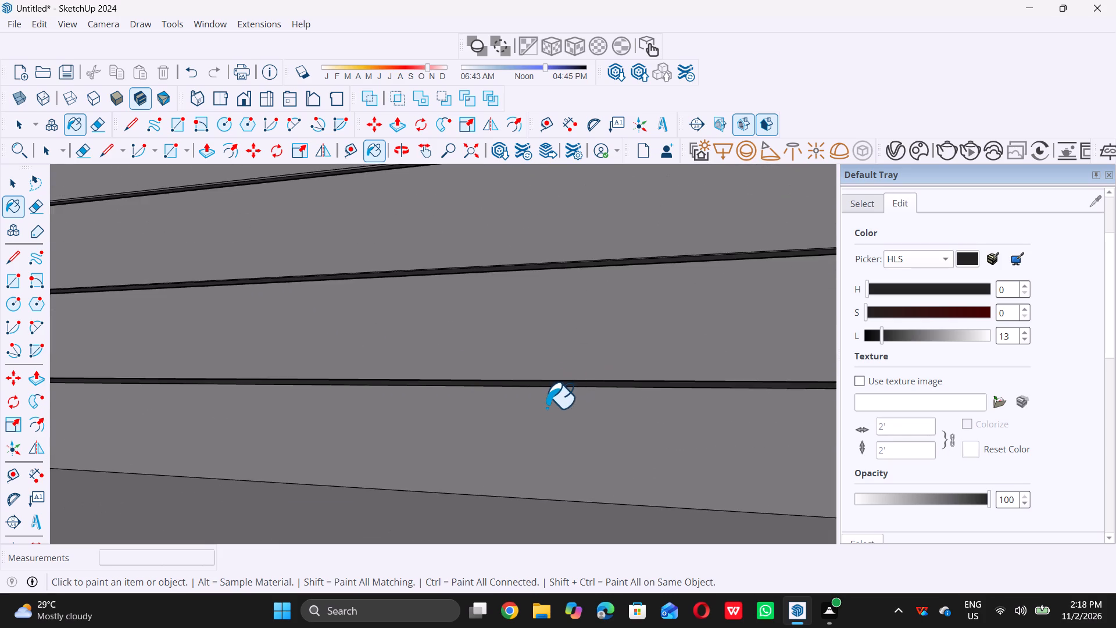
scroll(546, 408, "down", 14)
key("space")
Examine the whole two-level stair model from the front and from above, including the landing and both flights.
scroll(545, 412, "down", 15)
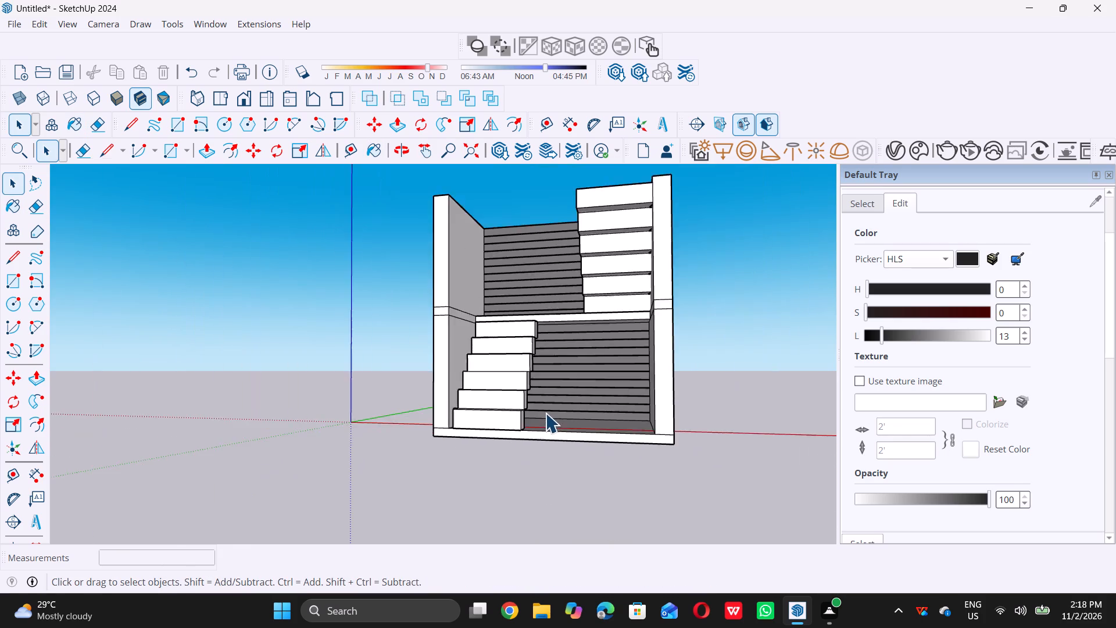
scroll(545, 413, "down", 5)
scroll(568, 372, "down", 1)
middle_click_drag(567, 374, 579, 440)
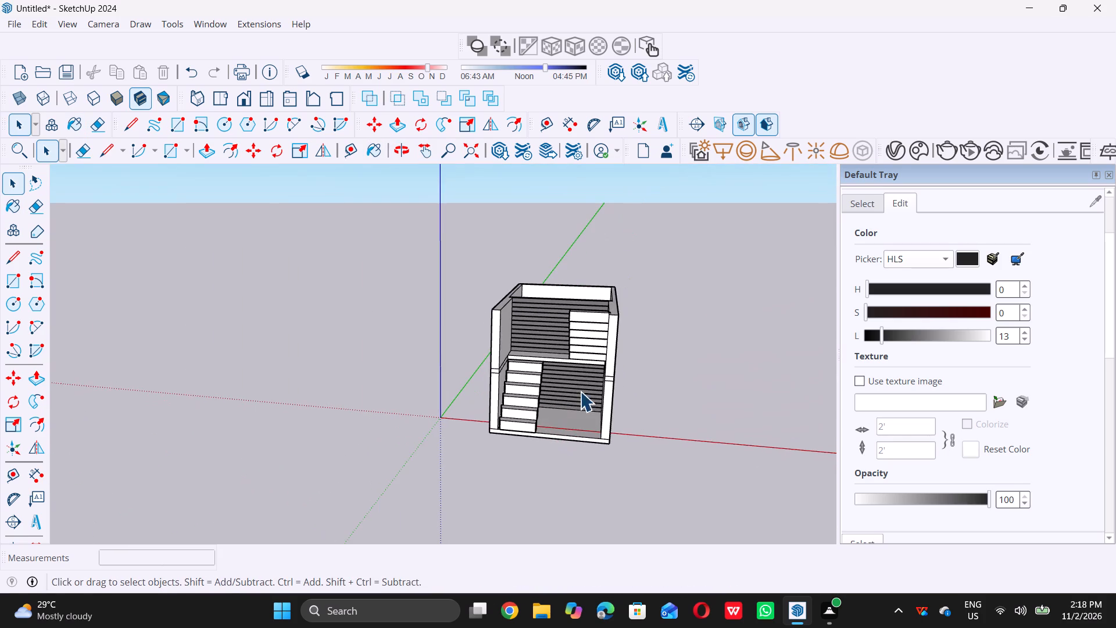
scroll(552, 339, "down", 5)
middle_click_drag(500, 383, 505, 344)
scroll(505, 344, "up", 1)
middle_click_drag(552, 338, 643, 372)
scroll(560, 356, "down", 1)
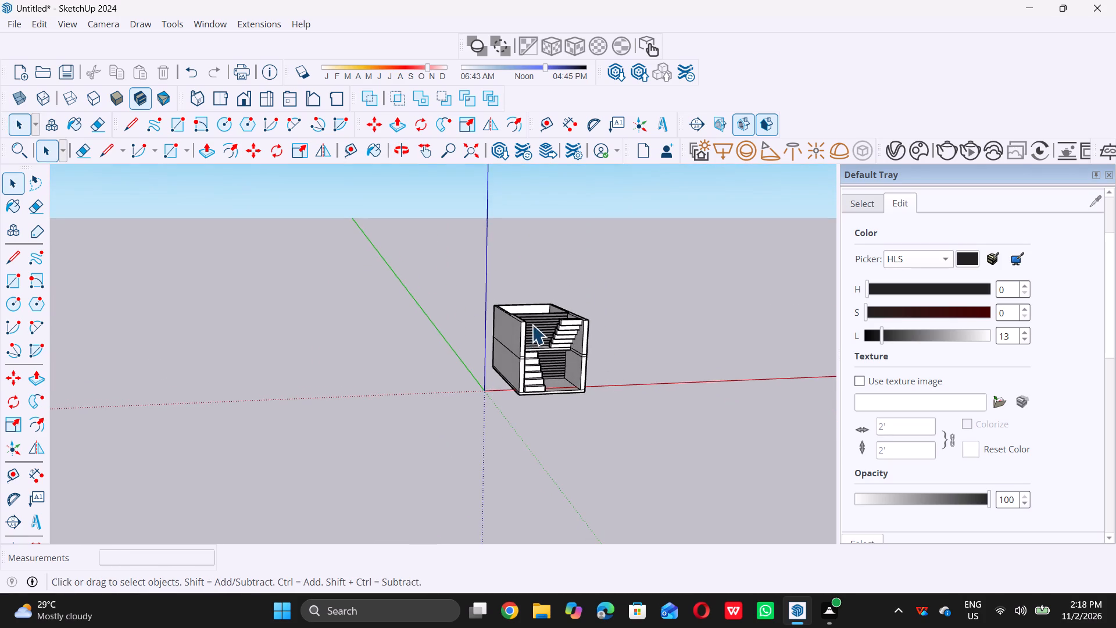
scroll(538, 322, "up", 6)
scroll(573, 354, "up", 5)
middle_click_drag(527, 349, 522, 349)
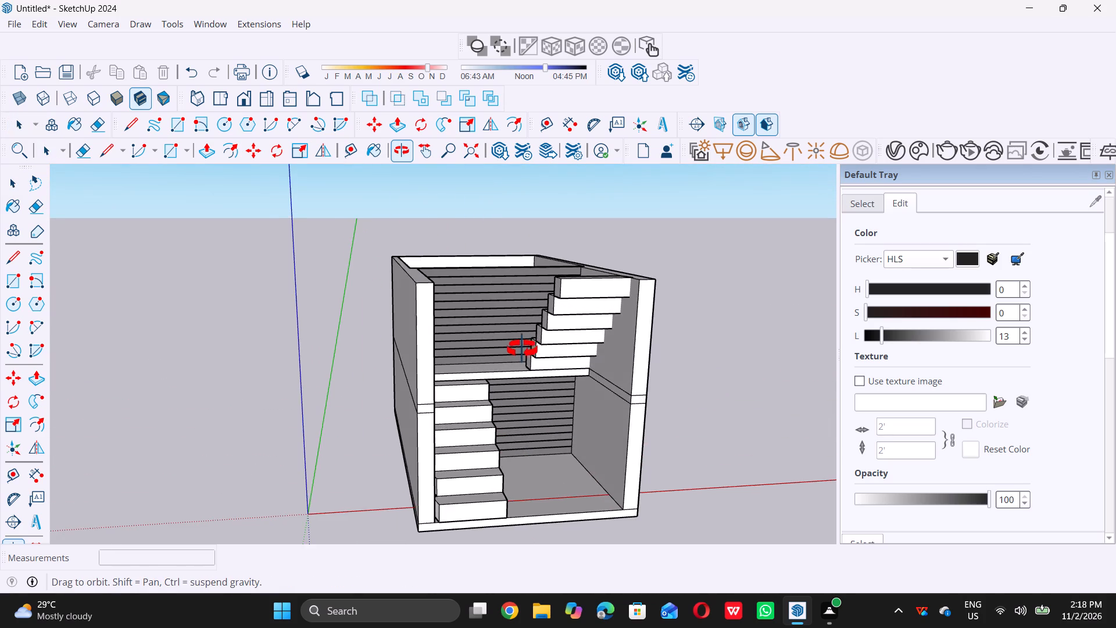
middle_click_drag(522, 349, 489, 489)
scroll(523, 377, "up", 13)
right_click(514, 412)
middle_click(513, 426)
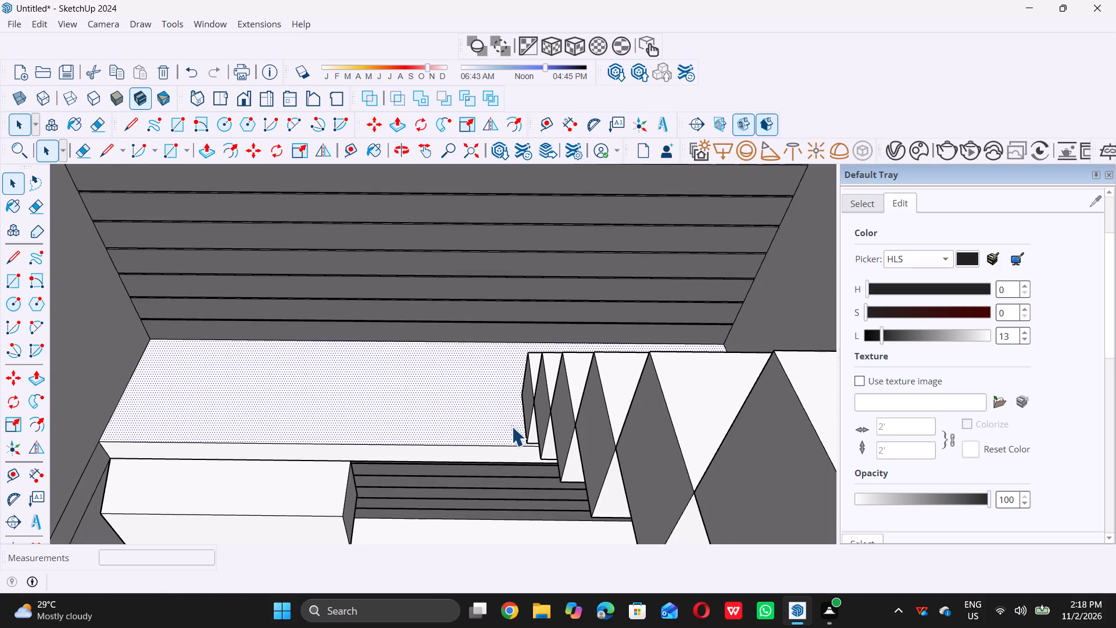
scroll(502, 419, "down", 12)
double_click(198, 349)
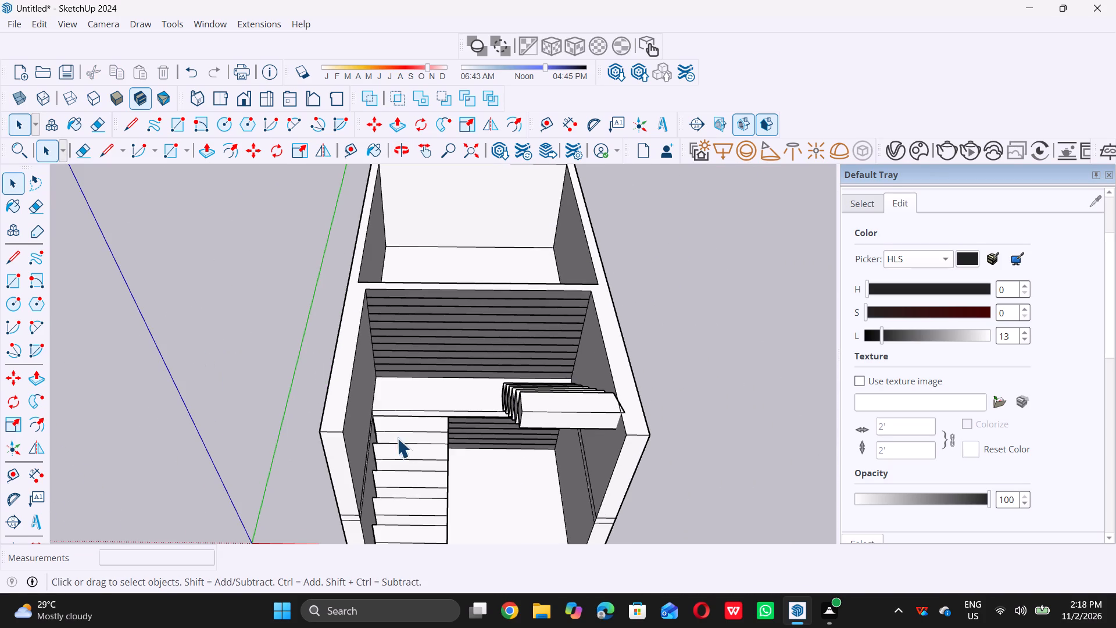
scroll(608, 506, "up", 7)
scroll(429, 338, "up", 1)
middle_click_drag(429, 338, 442, 400)
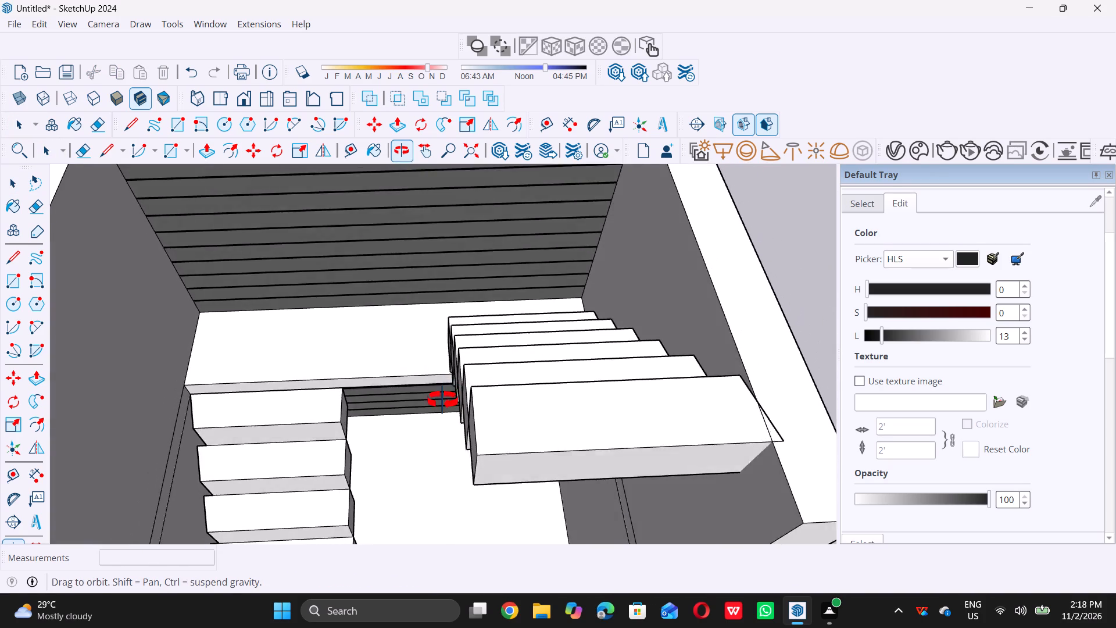
middle_click_drag(442, 400, 432, 411)
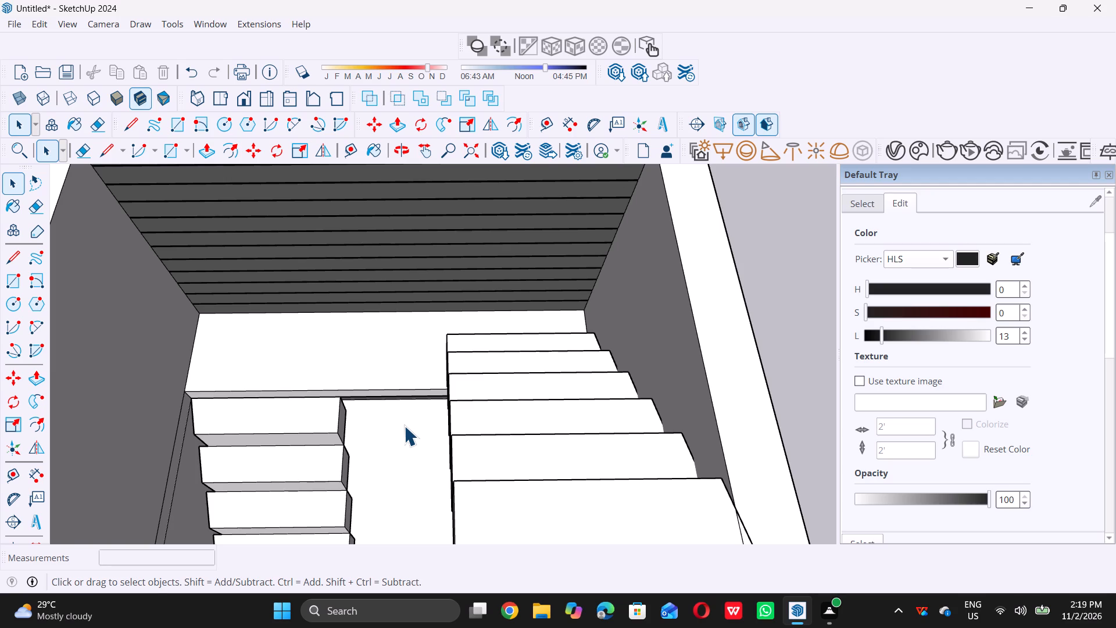
middle_click_drag(276, 406, 289, 401)
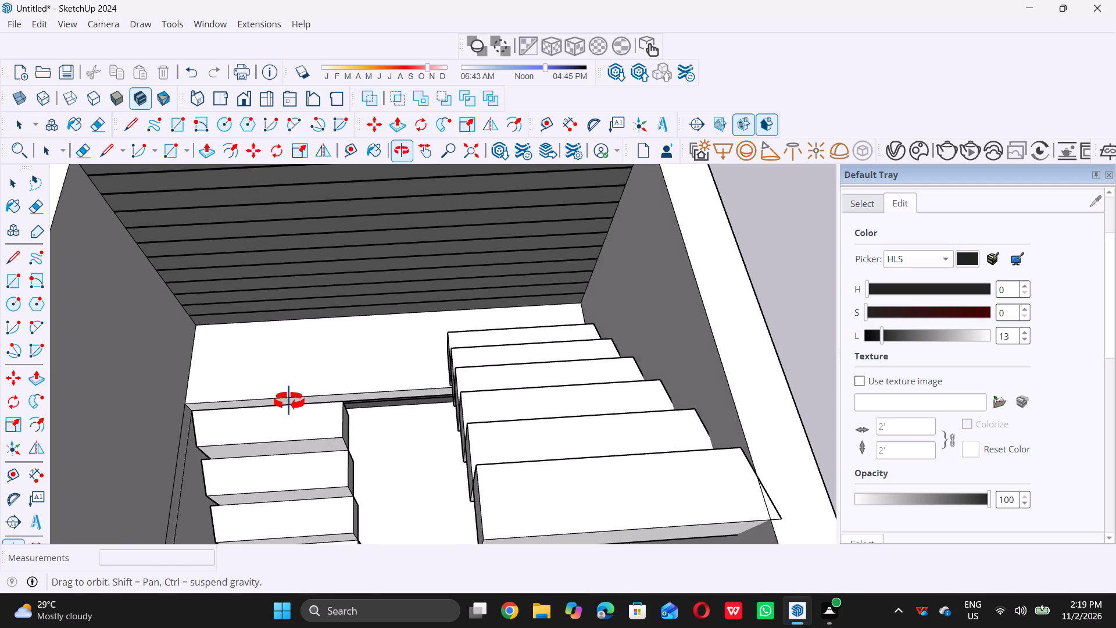
middle_click_drag(289, 401, 290, 400)
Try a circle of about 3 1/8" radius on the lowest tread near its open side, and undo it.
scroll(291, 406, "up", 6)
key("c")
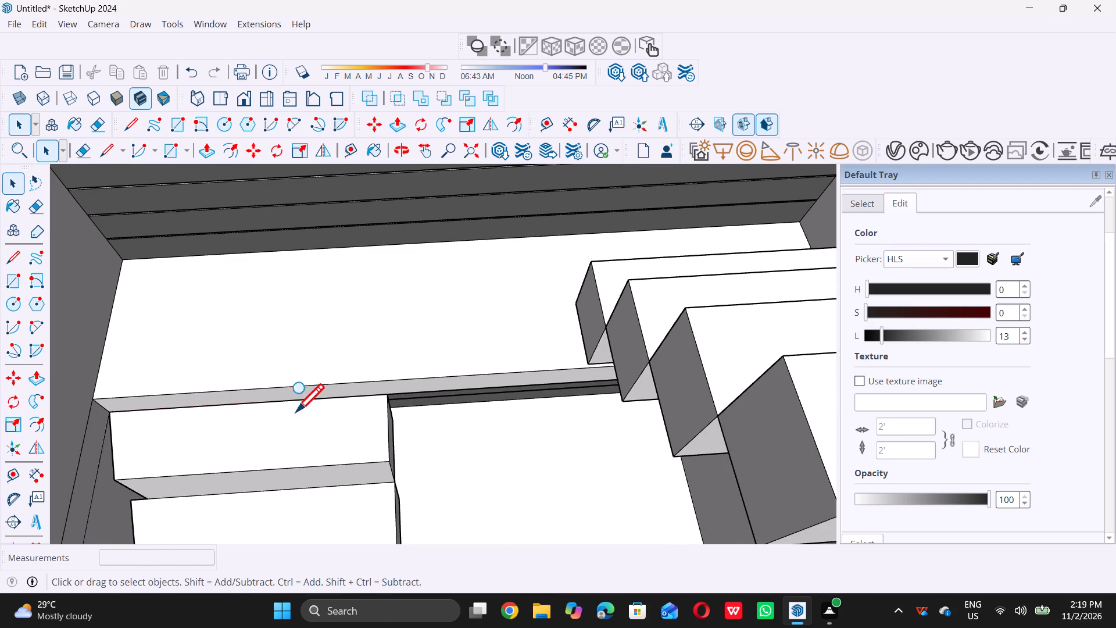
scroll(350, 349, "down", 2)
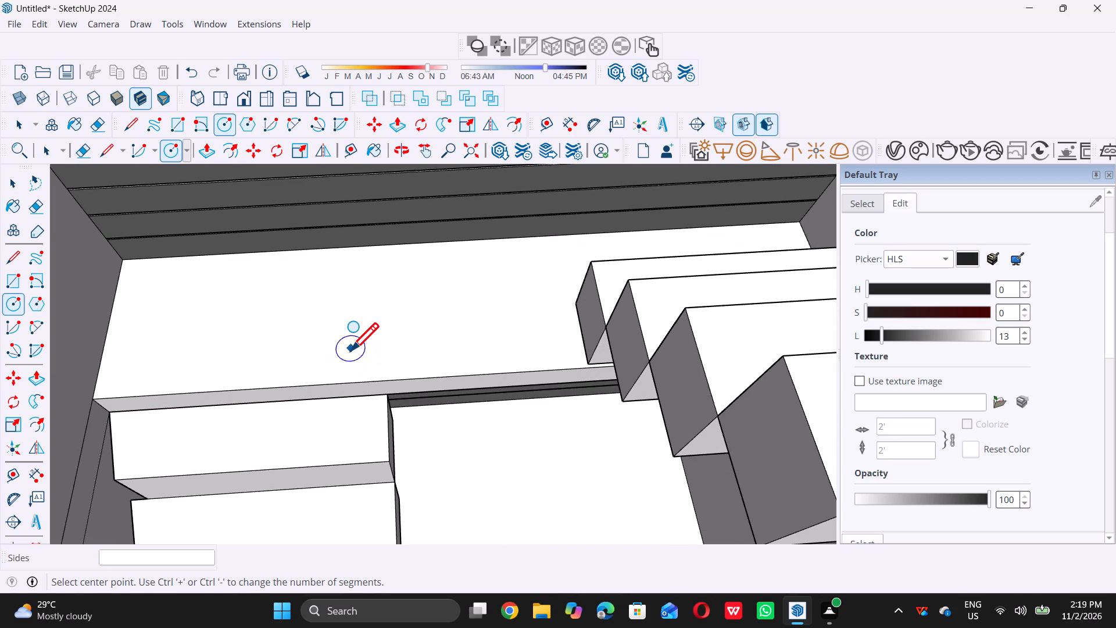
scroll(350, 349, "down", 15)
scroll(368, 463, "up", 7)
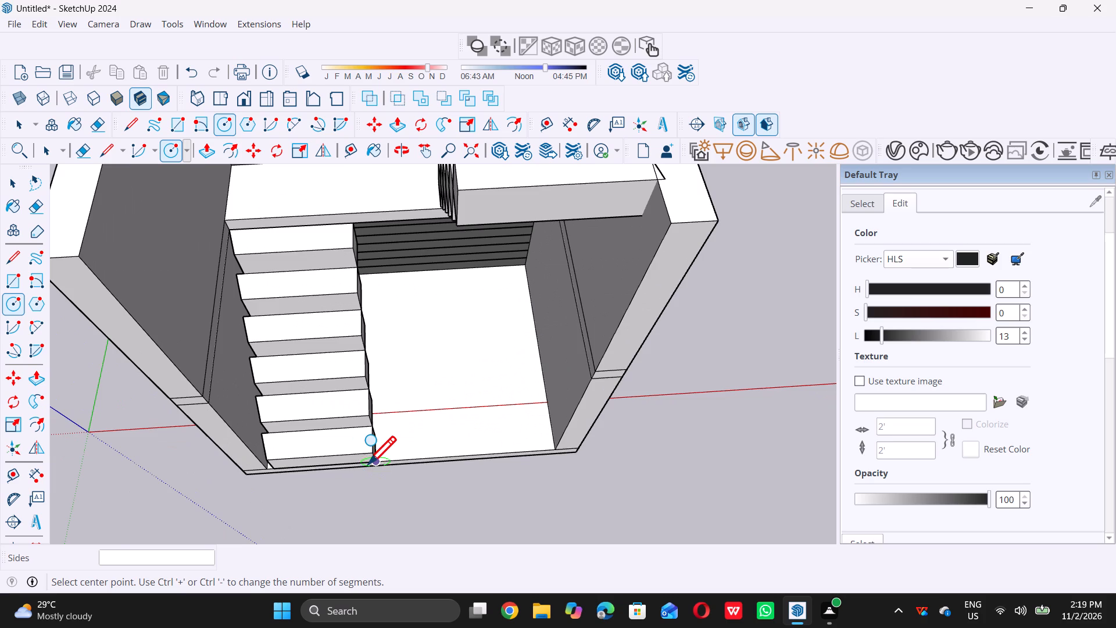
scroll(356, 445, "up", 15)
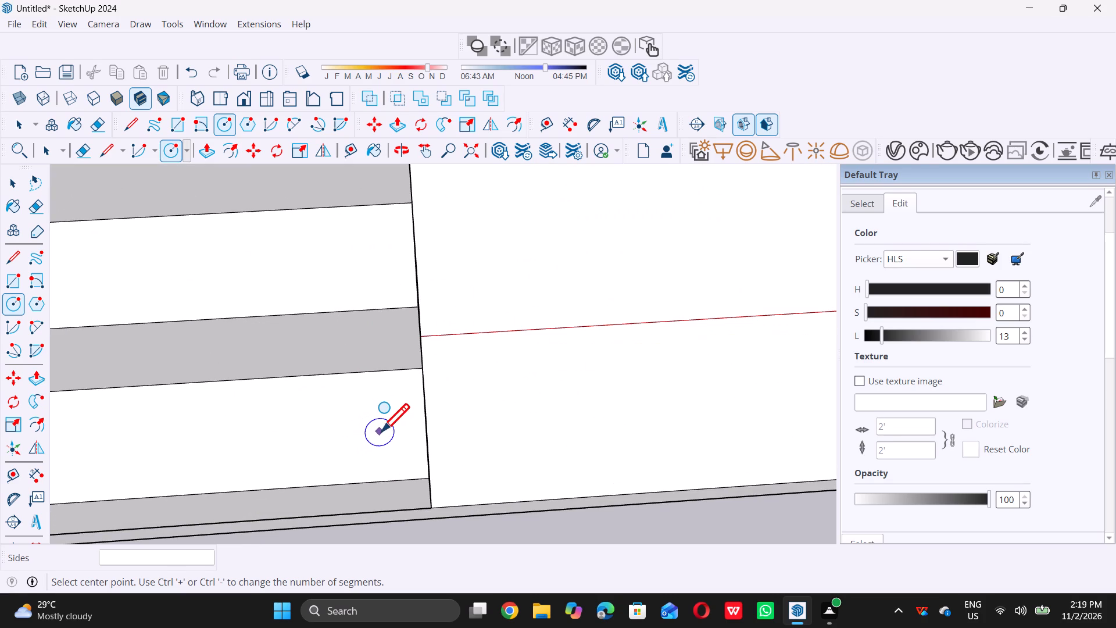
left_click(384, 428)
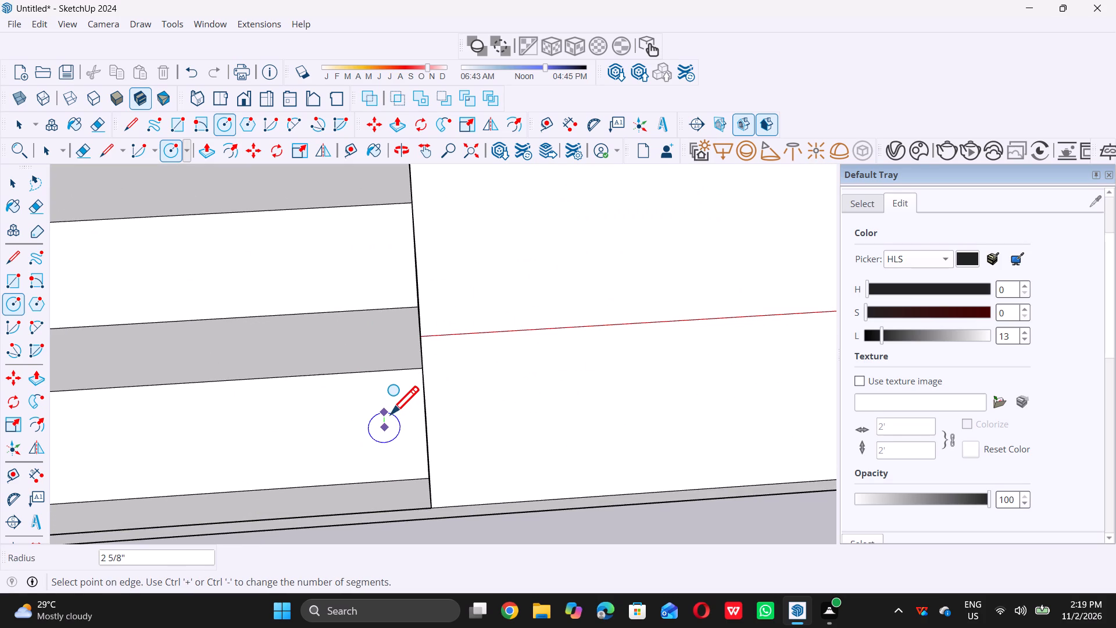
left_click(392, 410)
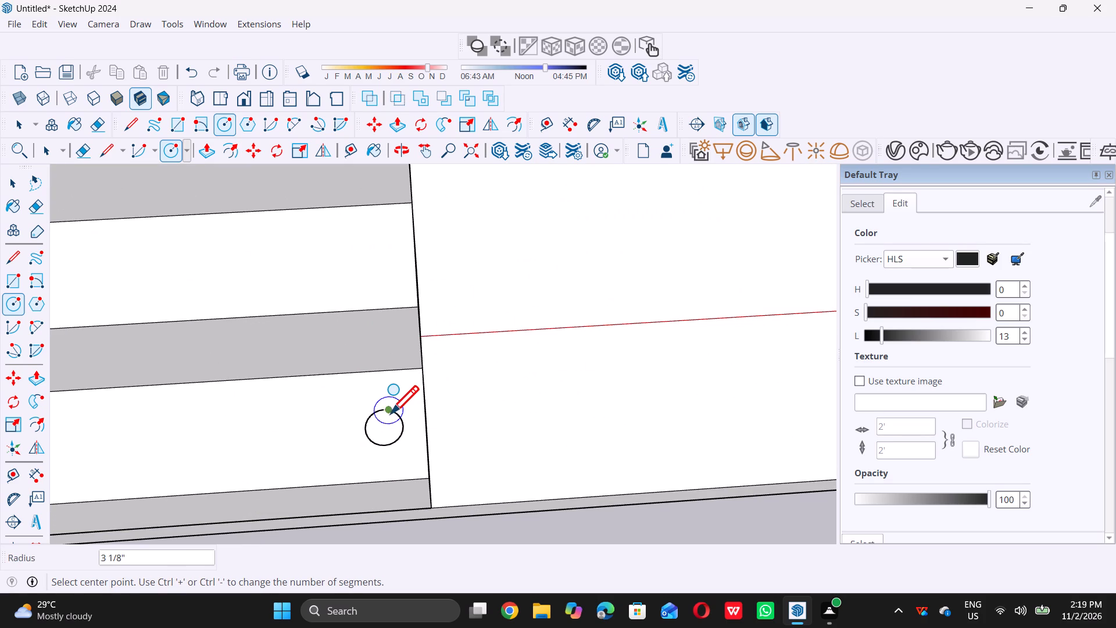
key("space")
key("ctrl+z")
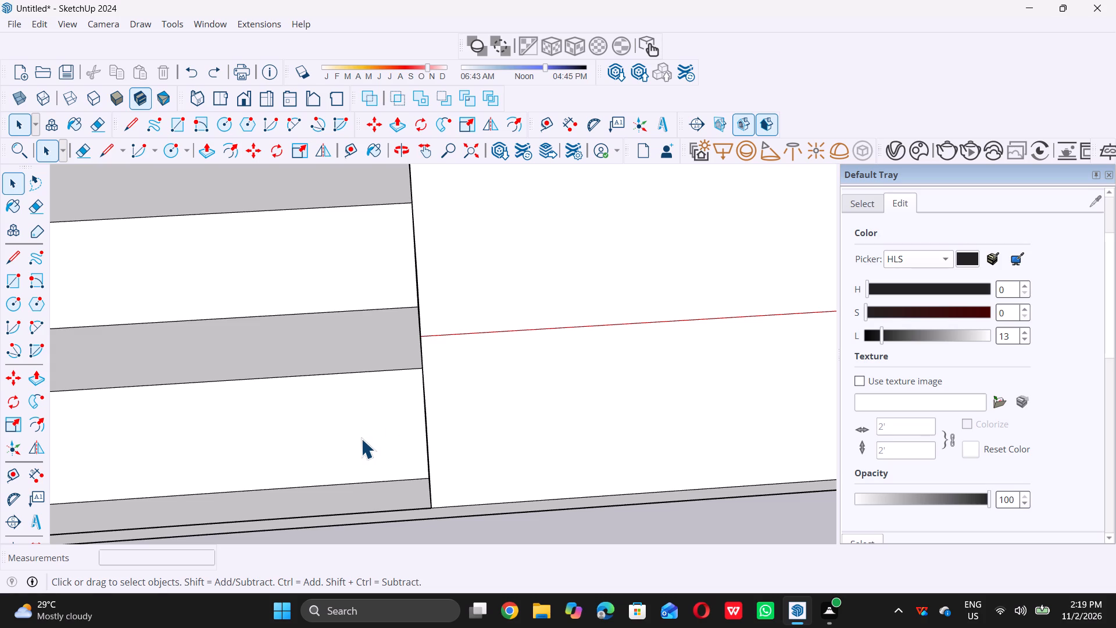
Draw a circle of about 3 5/8" radius on the lowest tread of the lower flight, near its open side edge.
scroll(366, 395, "down", 7)
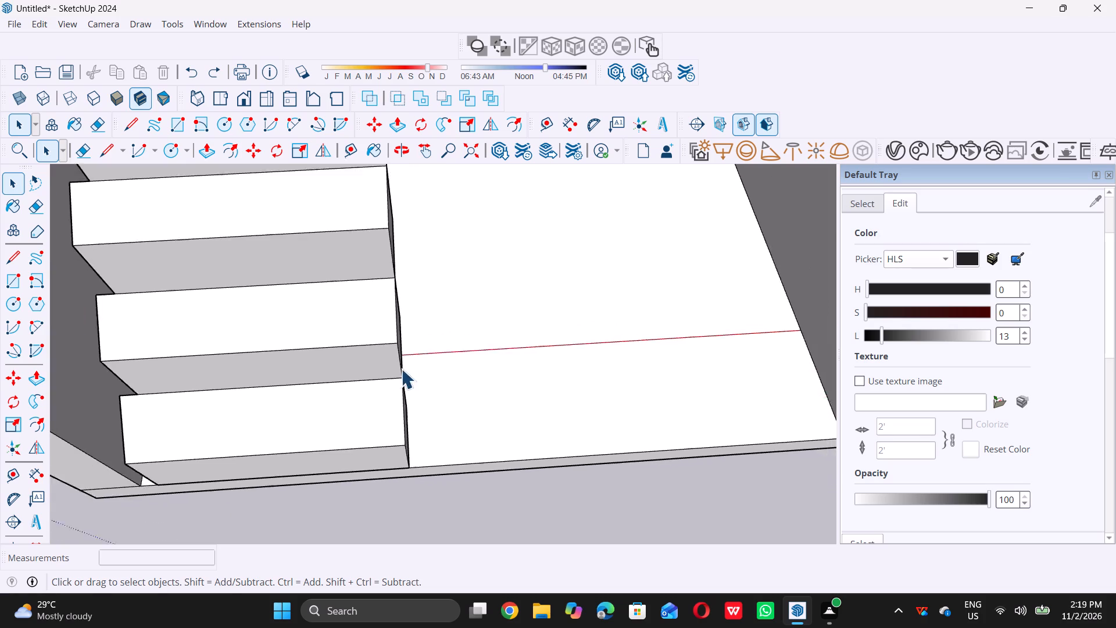
scroll(401, 369, "down", 3)
middle_click_drag(392, 369, 375, 407)
scroll(374, 409, "up", 6)
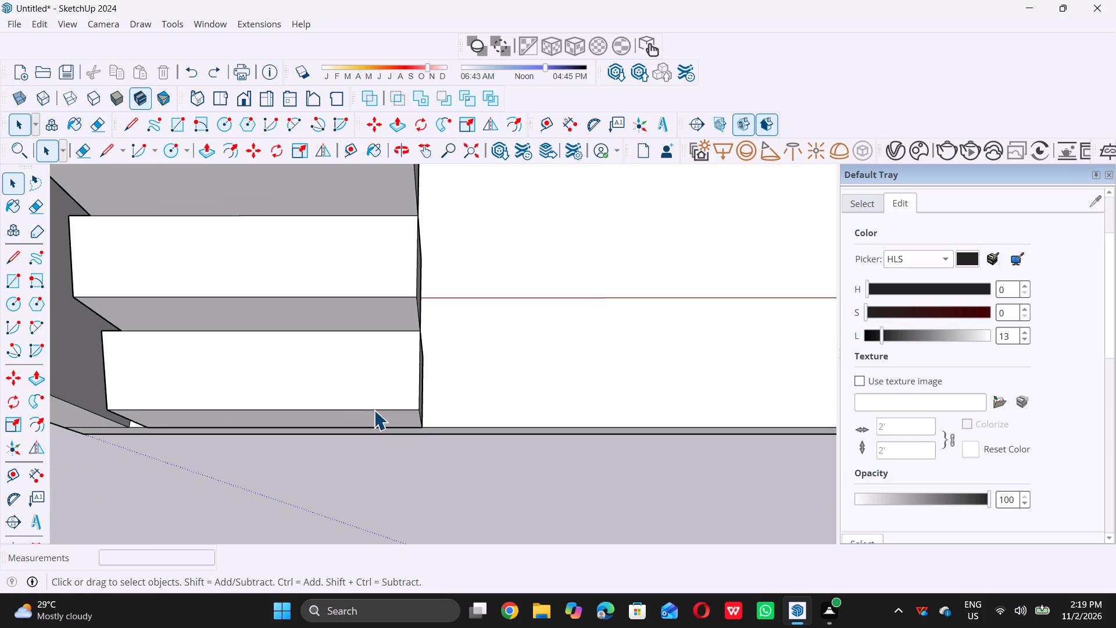
key("c")
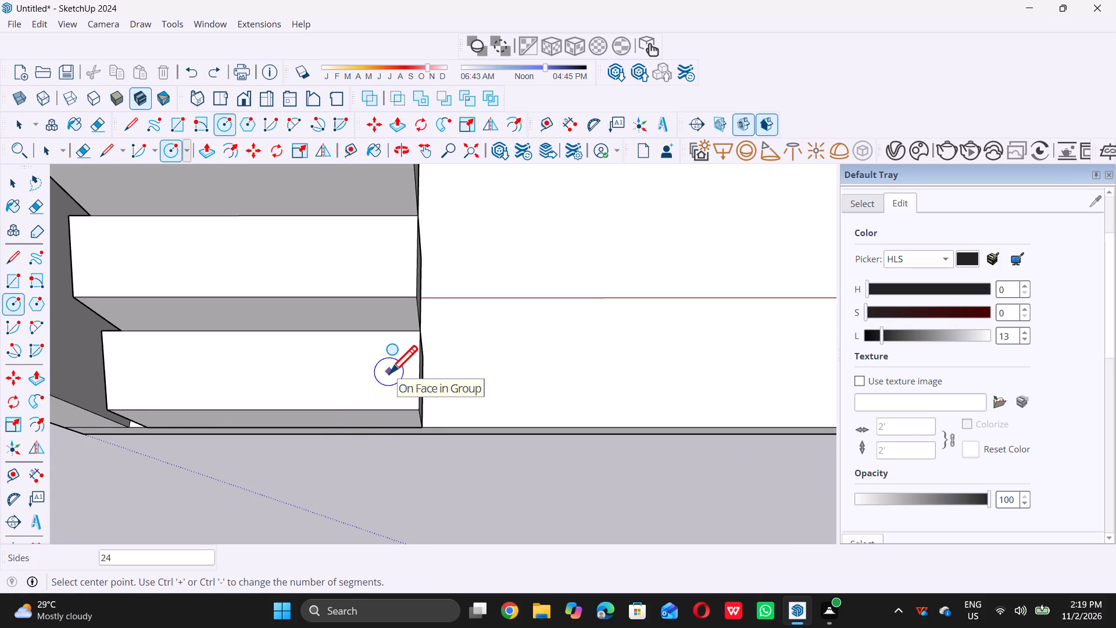
left_click(389, 372)
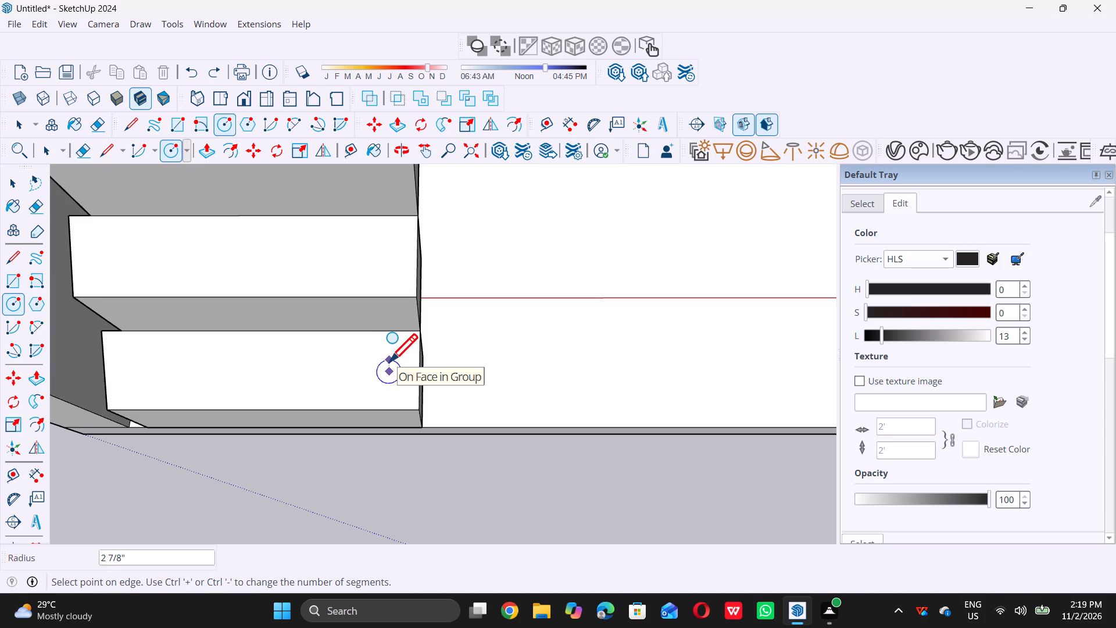
left_click(391, 357)
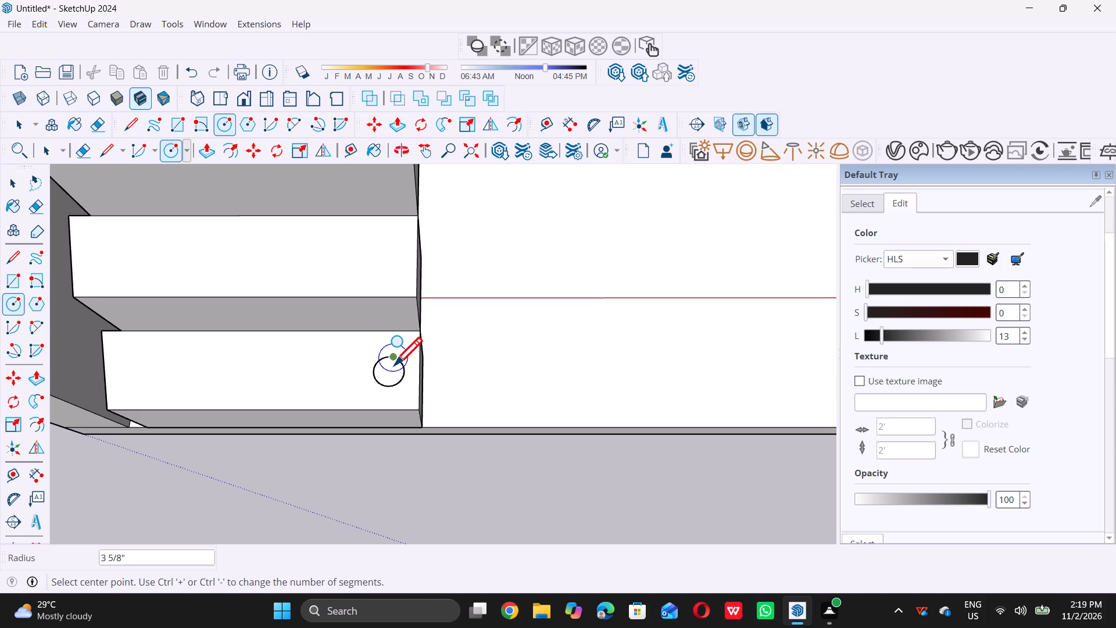
key("space")
scroll(409, 373, "down", 6)
middle_click_drag(364, 420, 407, 324)
middle_click(407, 324)
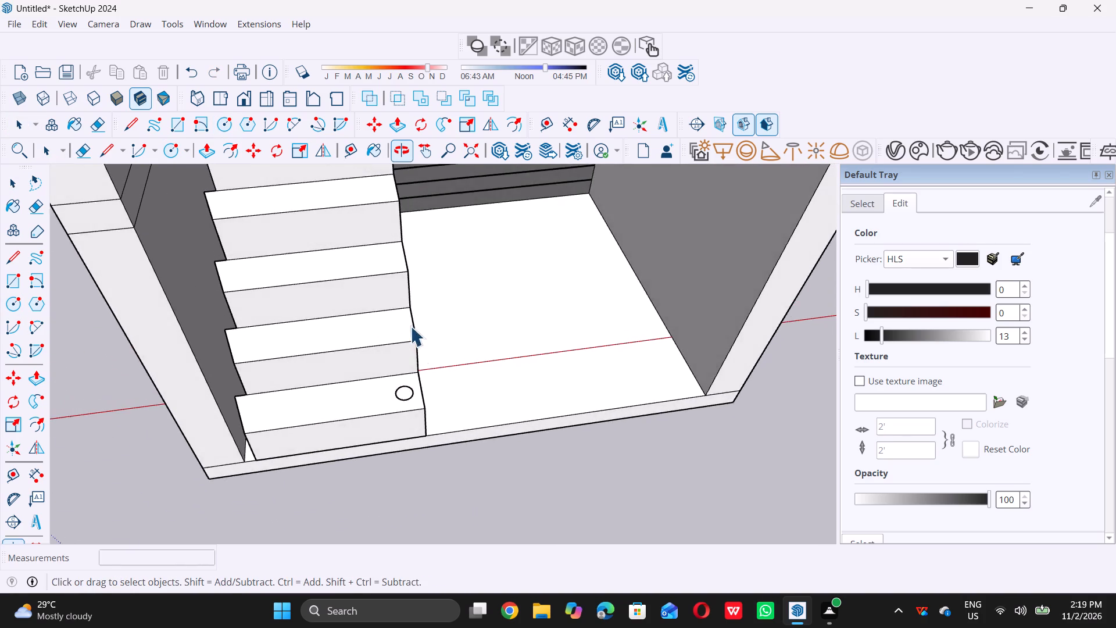
scroll(413, 370, "up", 20)
scroll(413, 370, "up", 2)
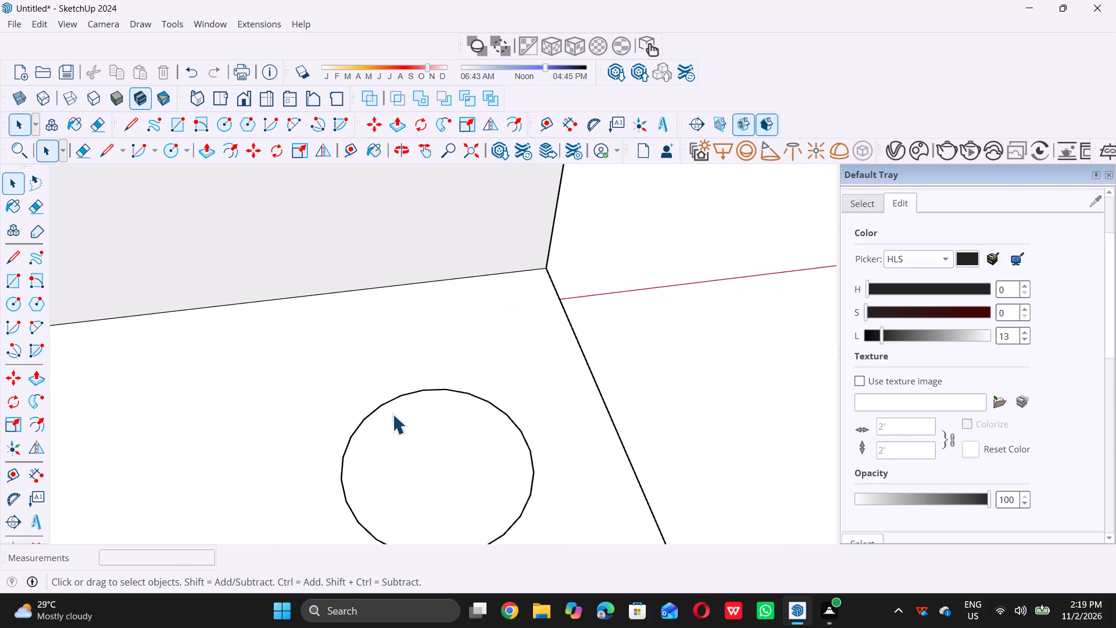
scroll(429, 408, "down", 15)
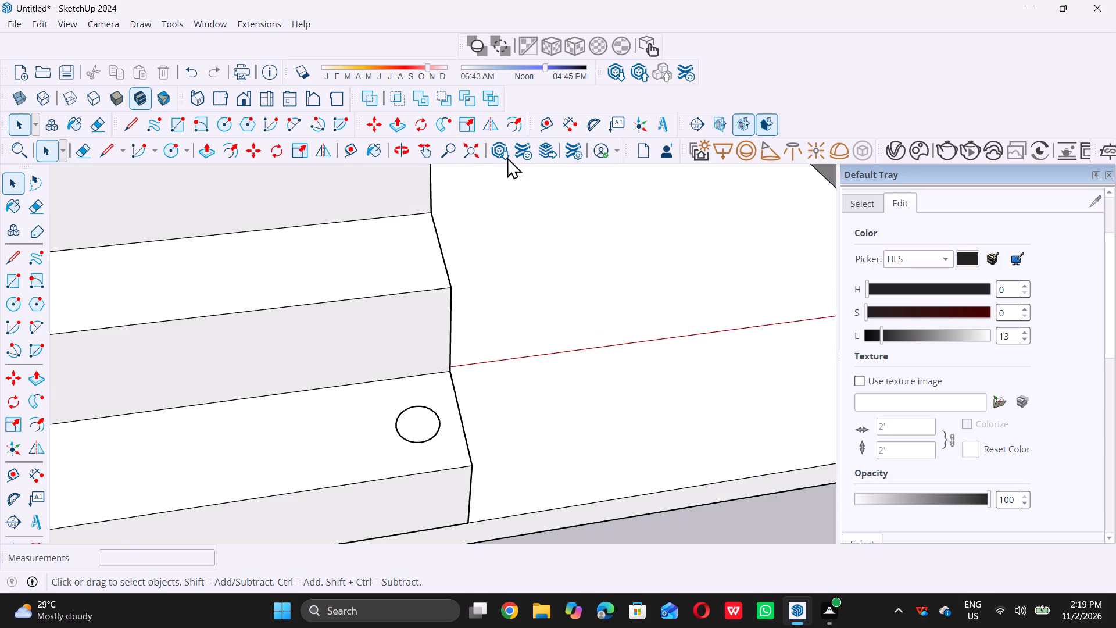
Search 3D Warehouse models for "stair case", replacing the previous search term.
double_click(499, 147)
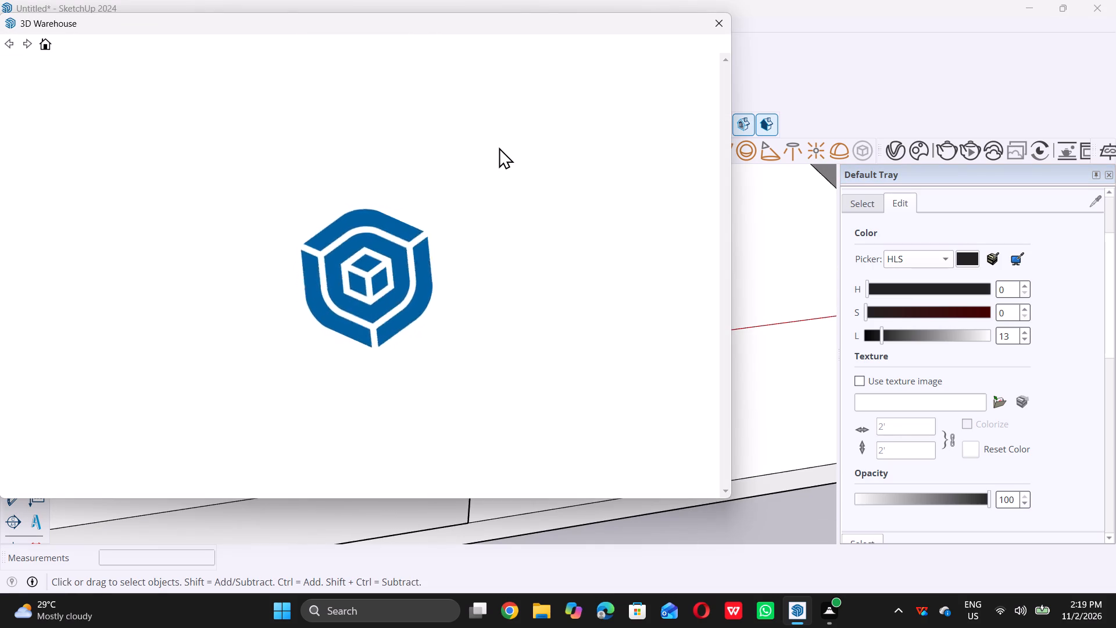
left_click(377, 77)
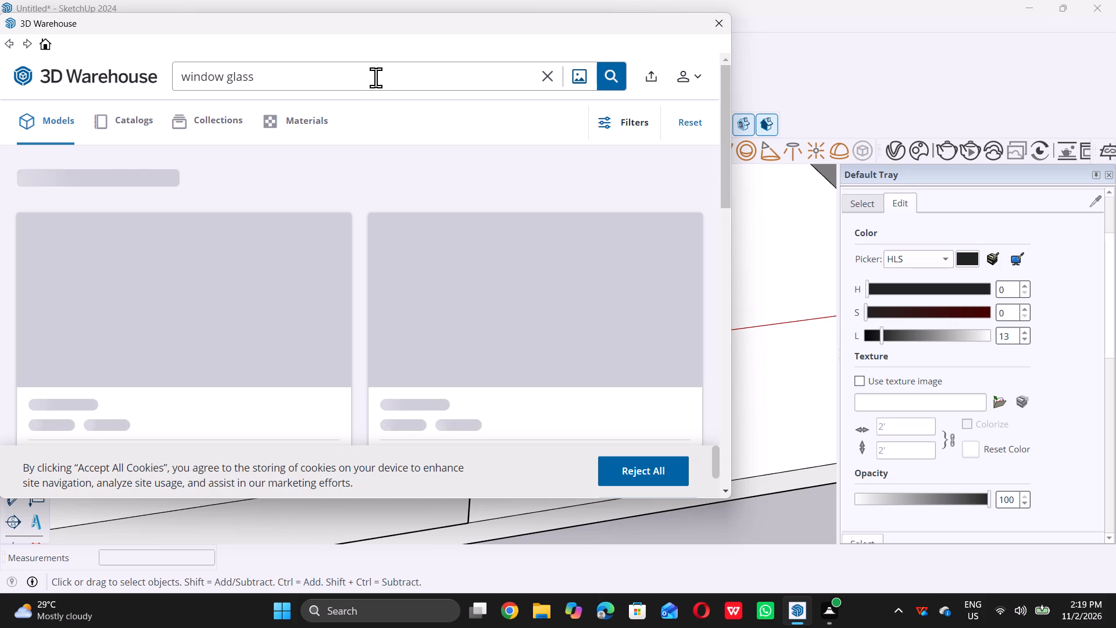
double_click(355, 74)
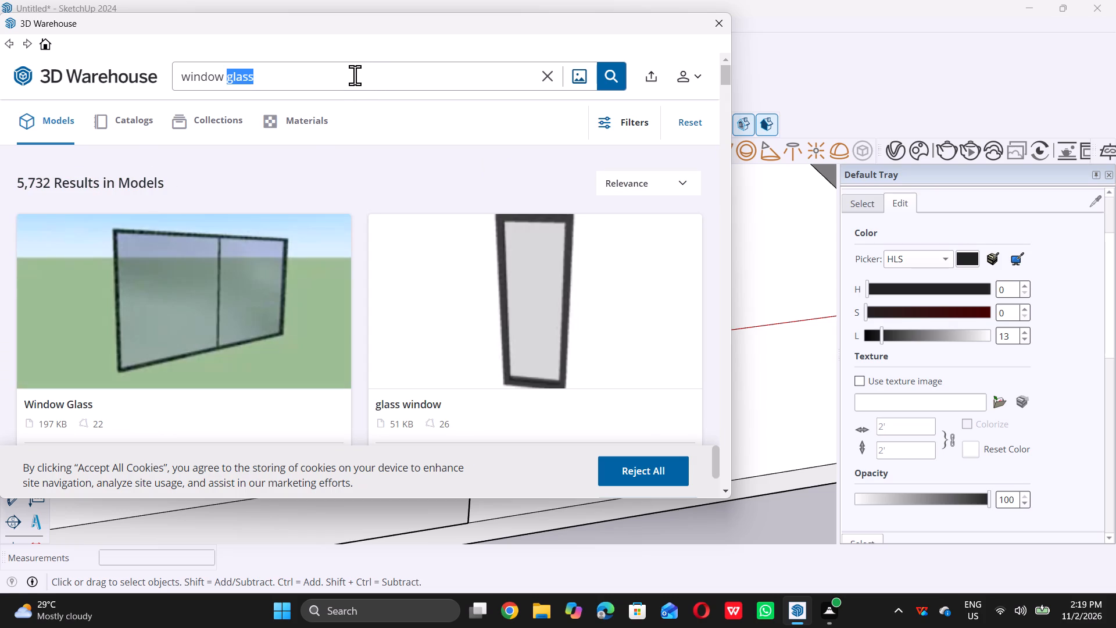
key("BackSpace")
key("BackSpace")
key("BackSpace")
key("BackSpace")
key("BackSpace")
key("BackSpace")
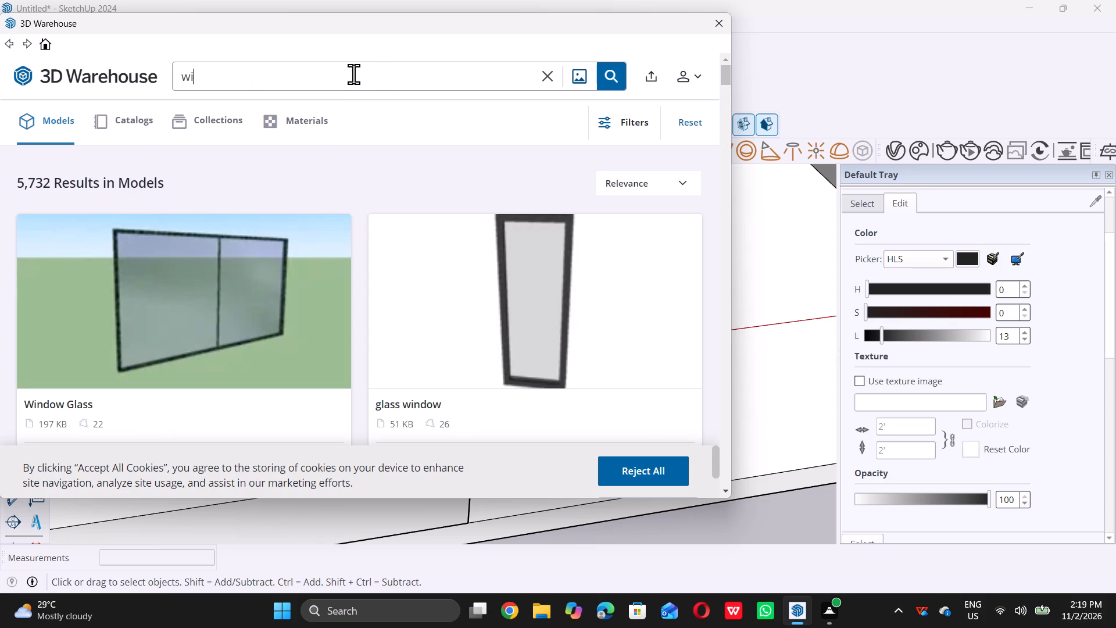
key("BackSpace")
key("BackSpace")
type("stai")
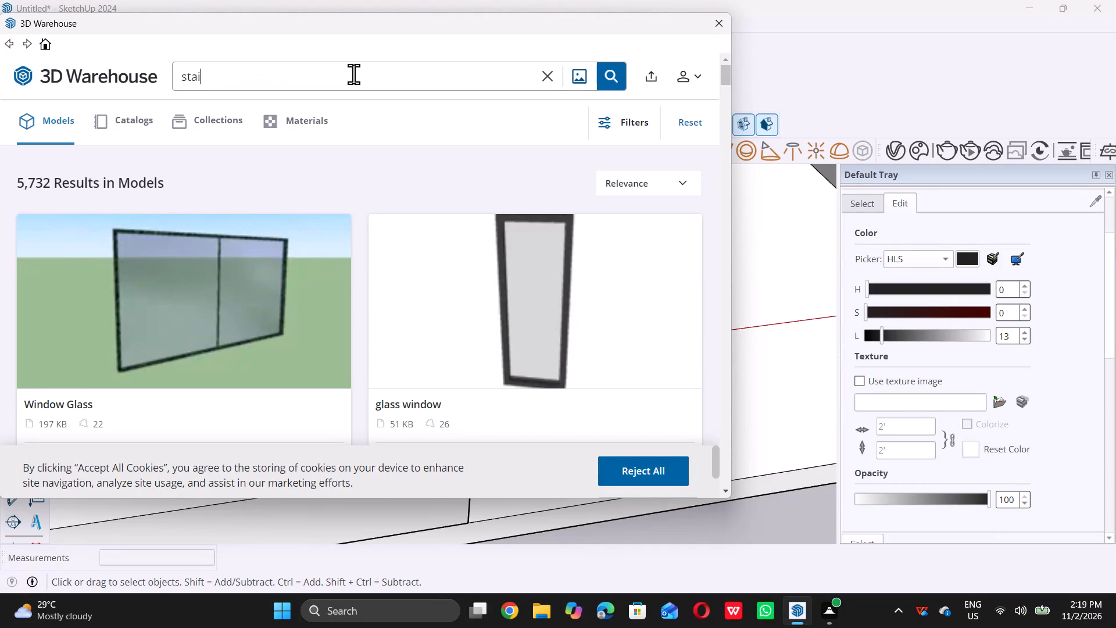
type("r case")
key("Return")
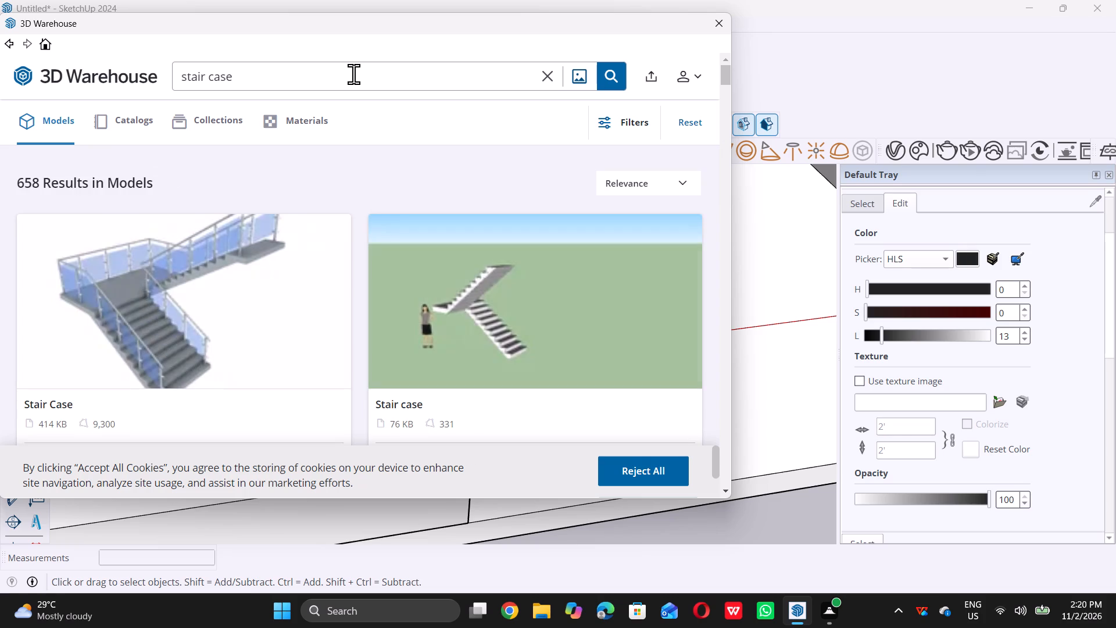
Browse the 3D Warehouse "stair case" results for a staircase model with railings that suits the two-level building.
scroll(350, 72, "down", 1)
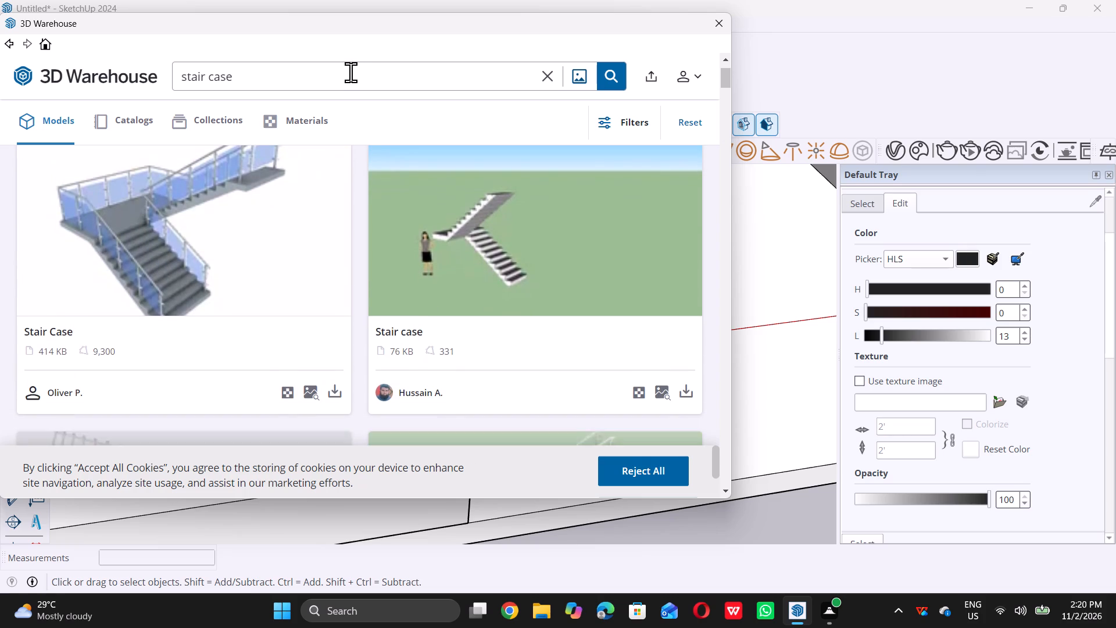
scroll(401, 237, "down", 2)
scroll(417, 258, "up", 2)
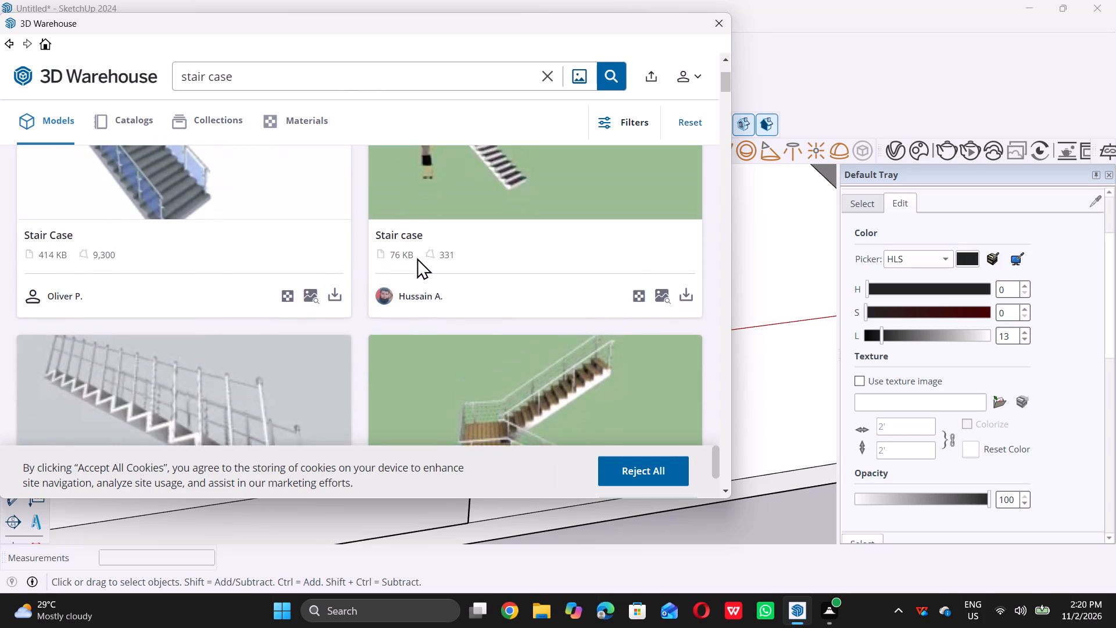
scroll(417, 258, "up", 1)
scroll(417, 258, "down", 5)
scroll(515, 280, "down", 5)
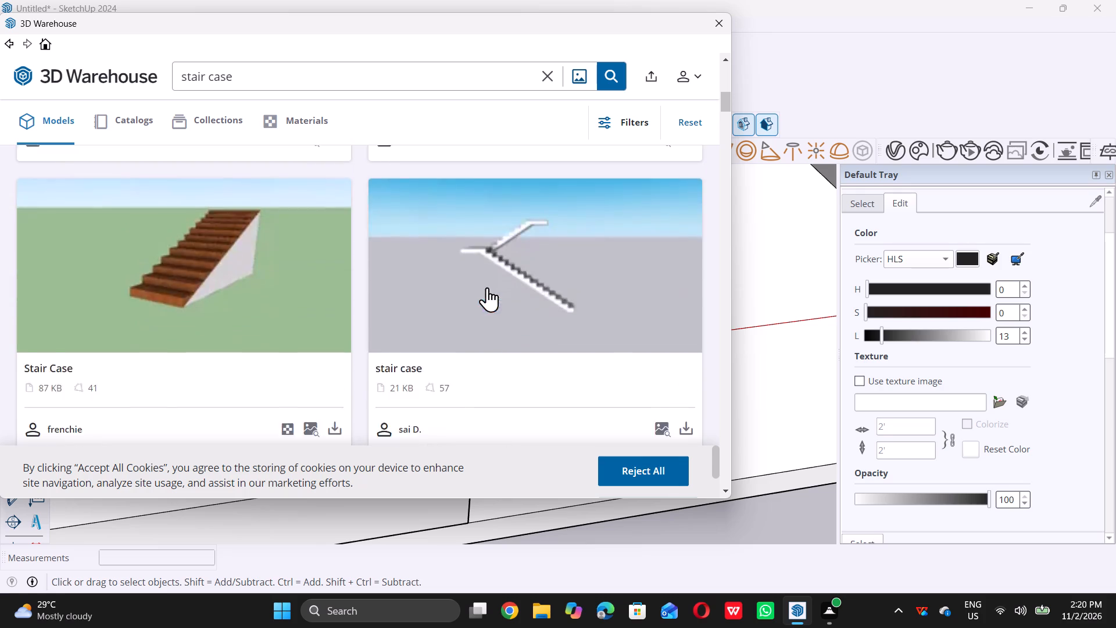
scroll(485, 288, "up", 2)
scroll(478, 288, "down", 4)
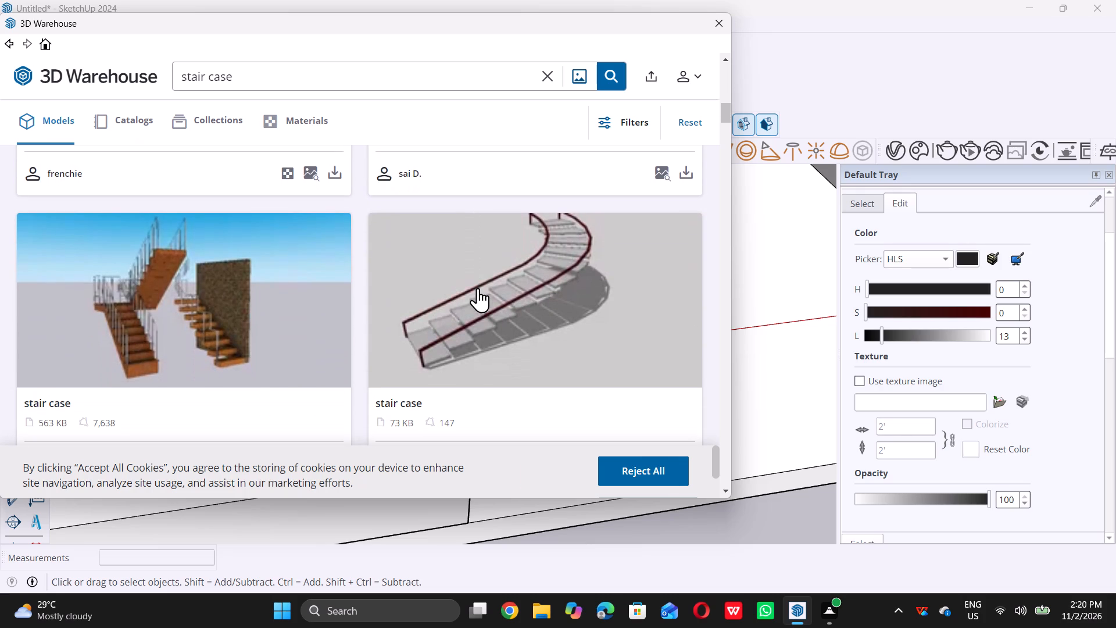
scroll(435, 289, "down", 4)
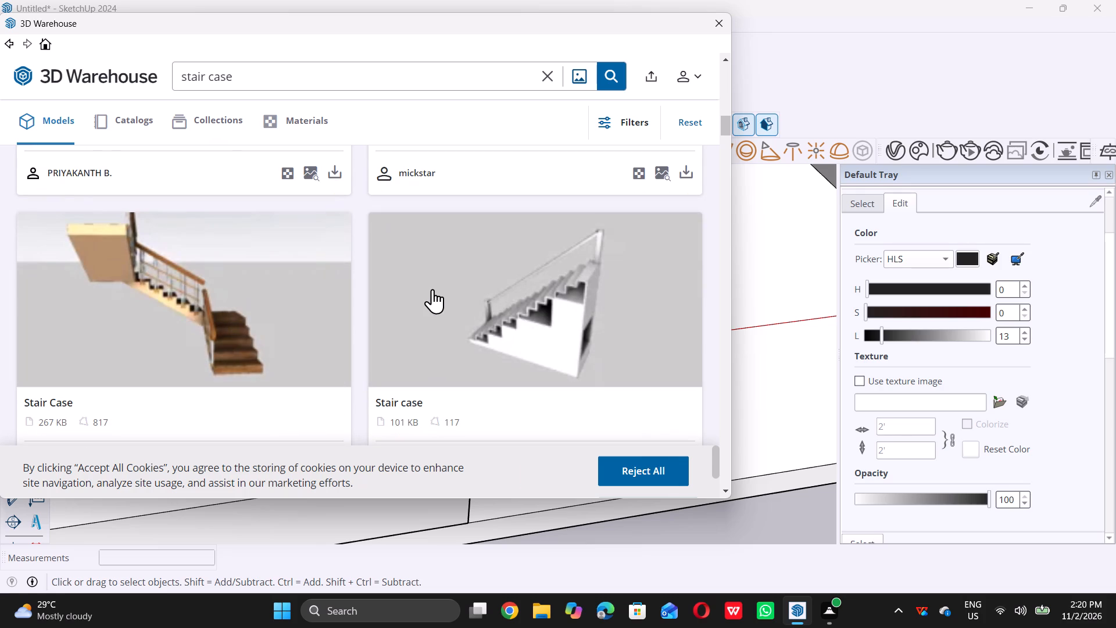
scroll(432, 289, "down", 9)
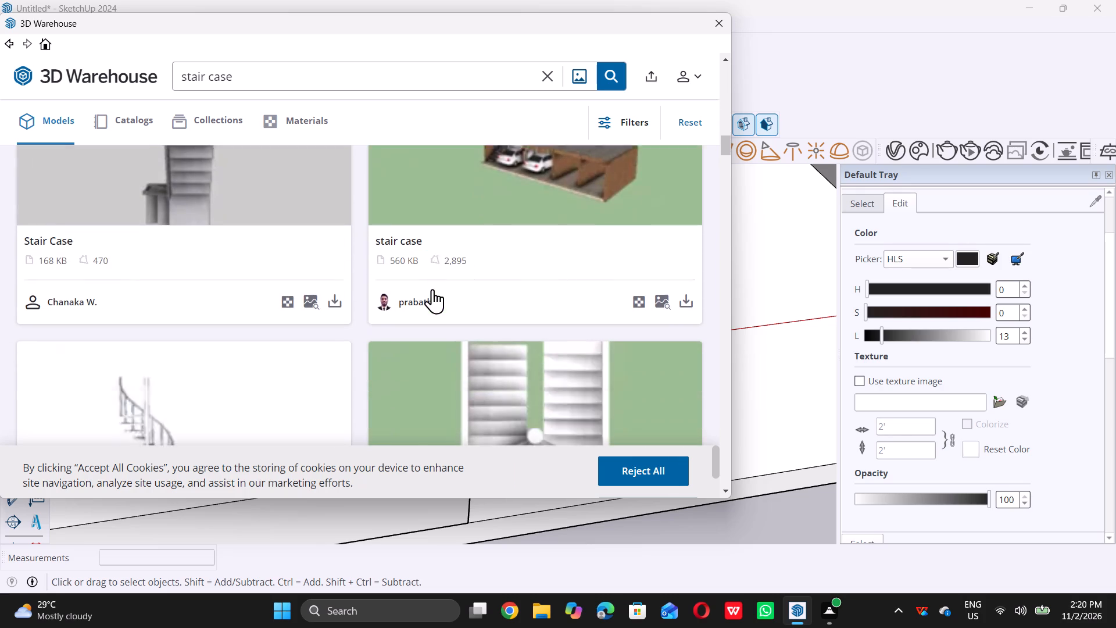
scroll(432, 289, "down", 5)
scroll(432, 289, "up", 2)
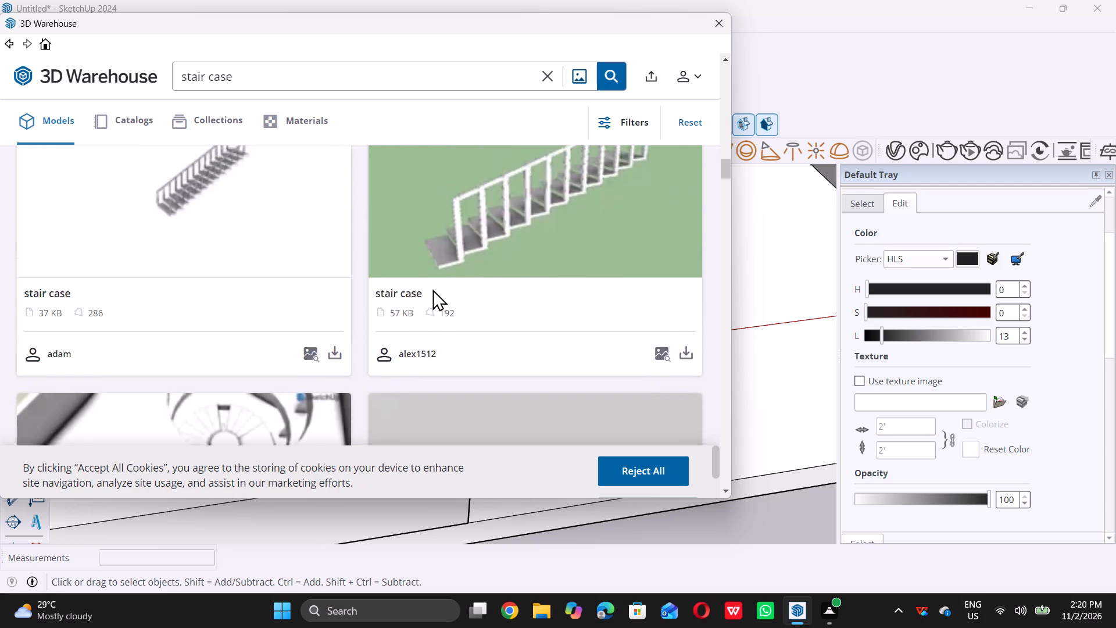
scroll(432, 289, "up", 1)
scroll(432, 289, "down", 2)
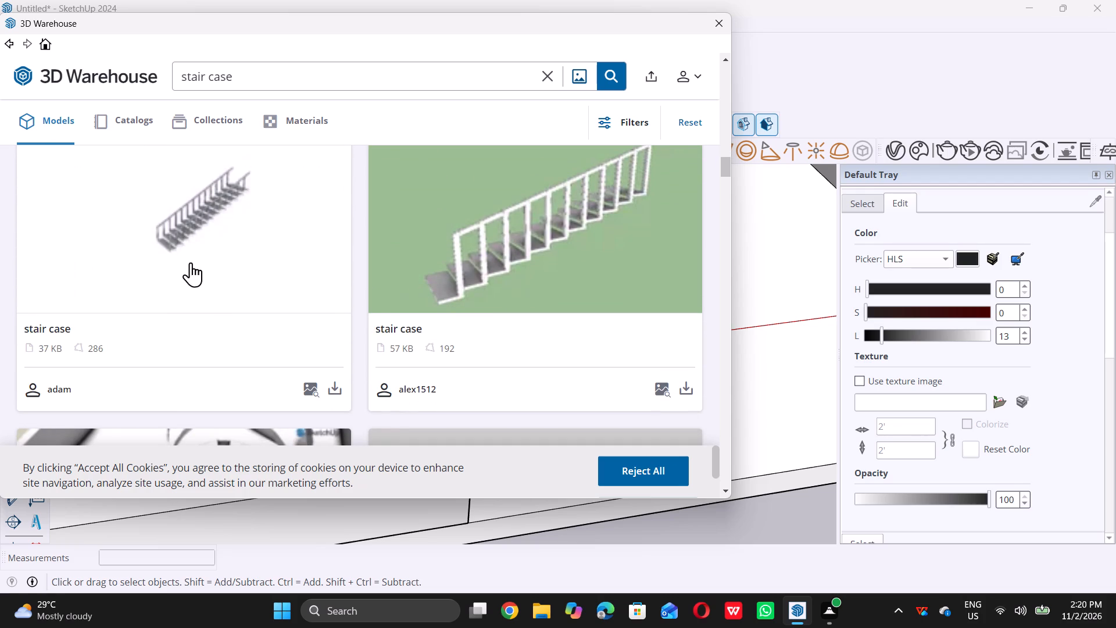
scroll(181, 259, "up", 2)
scroll(180, 259, "down", 7)
scroll(416, 283, "down", 1)
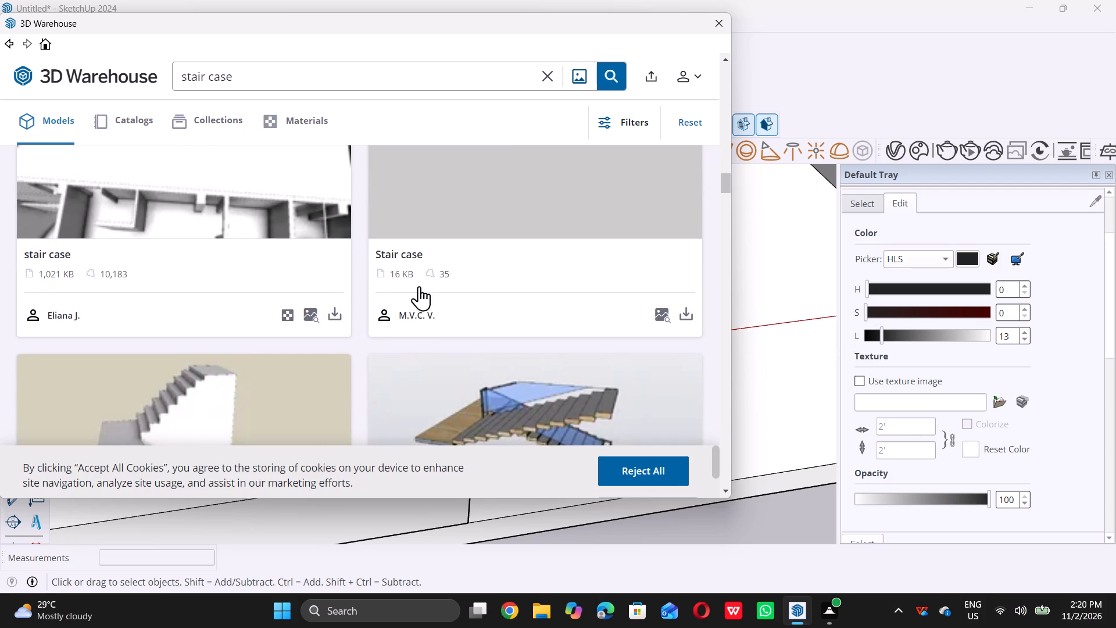
scroll(419, 286, "down", 5)
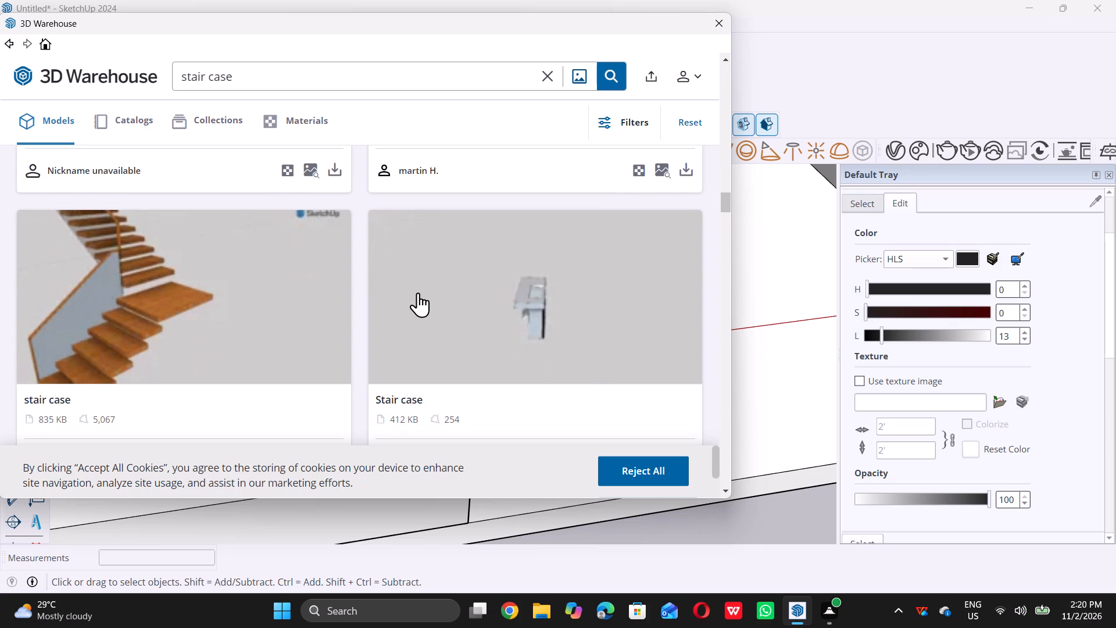
scroll(418, 292, "down", 6)
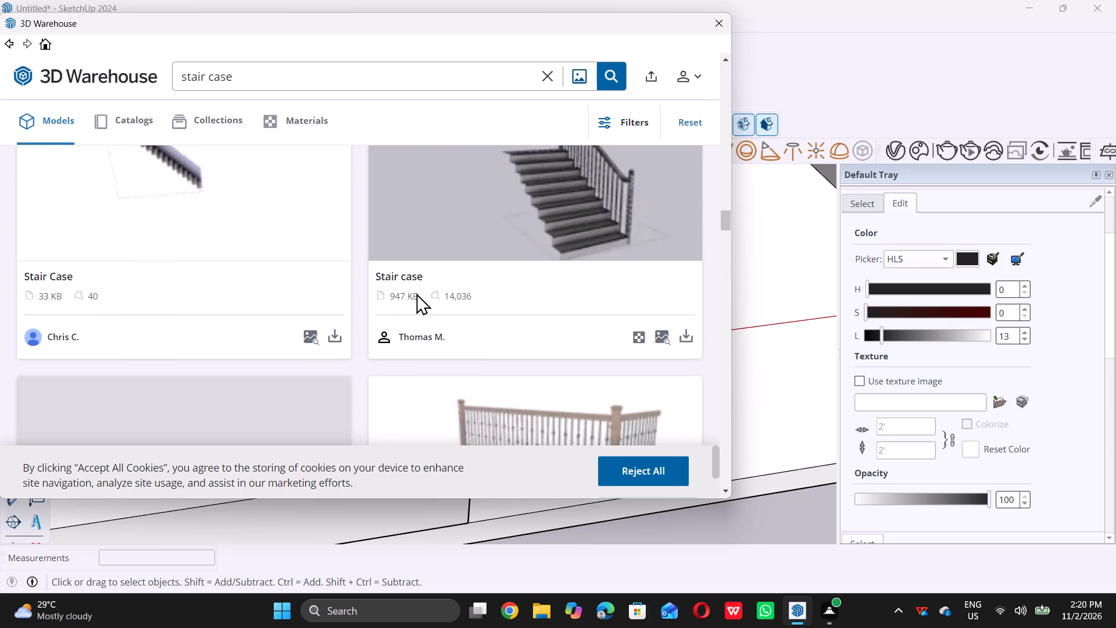
scroll(416, 293, "down", 8)
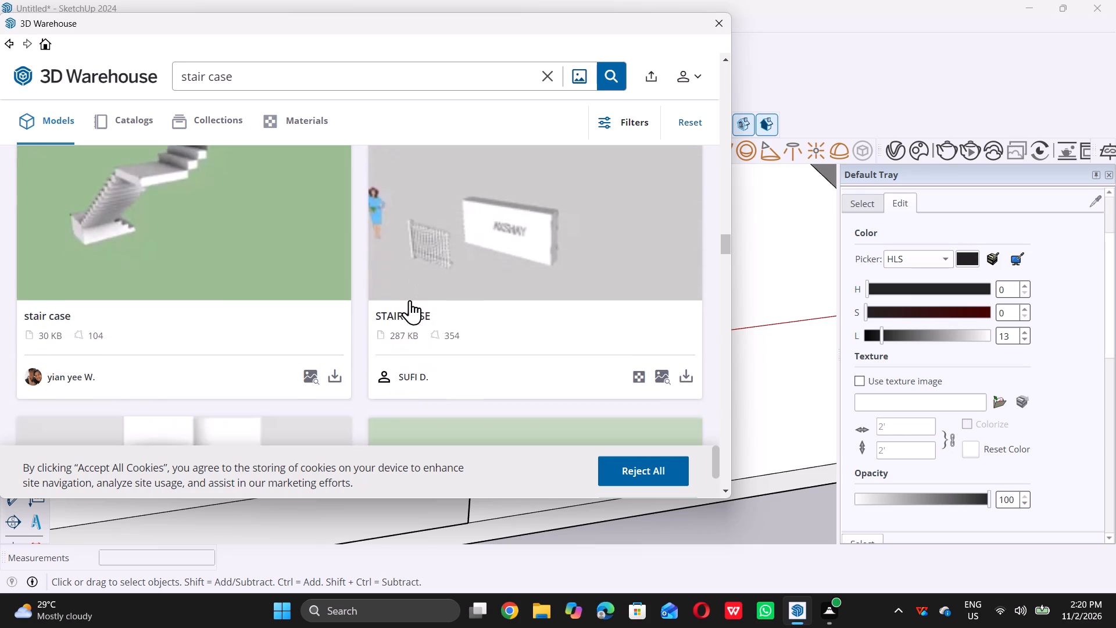
scroll(409, 300, "down", 4)
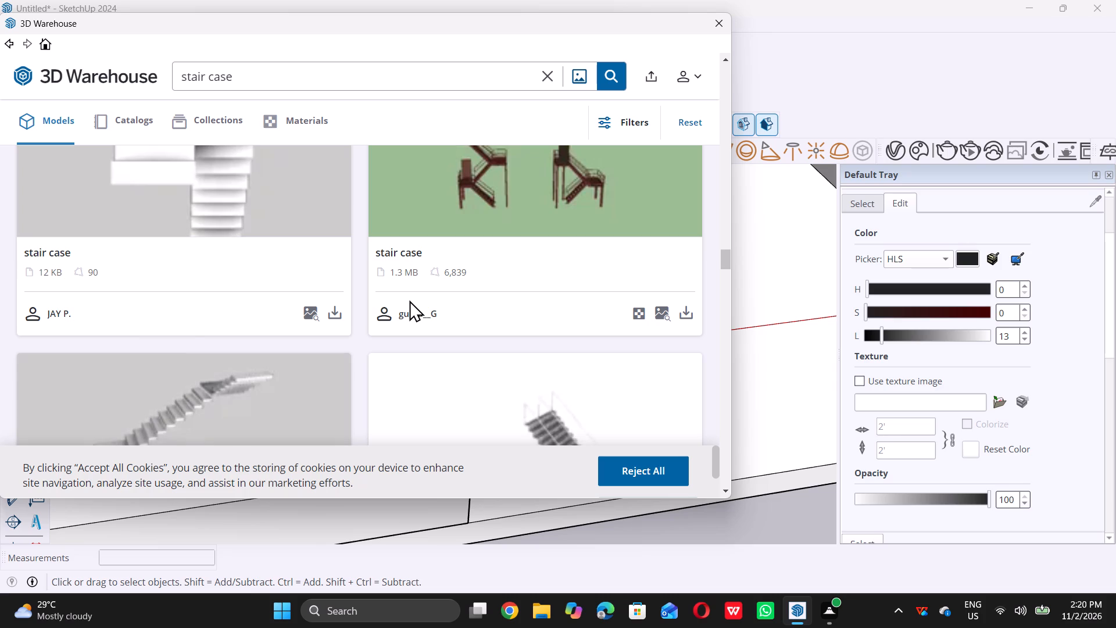
scroll(409, 300, "down", 2)
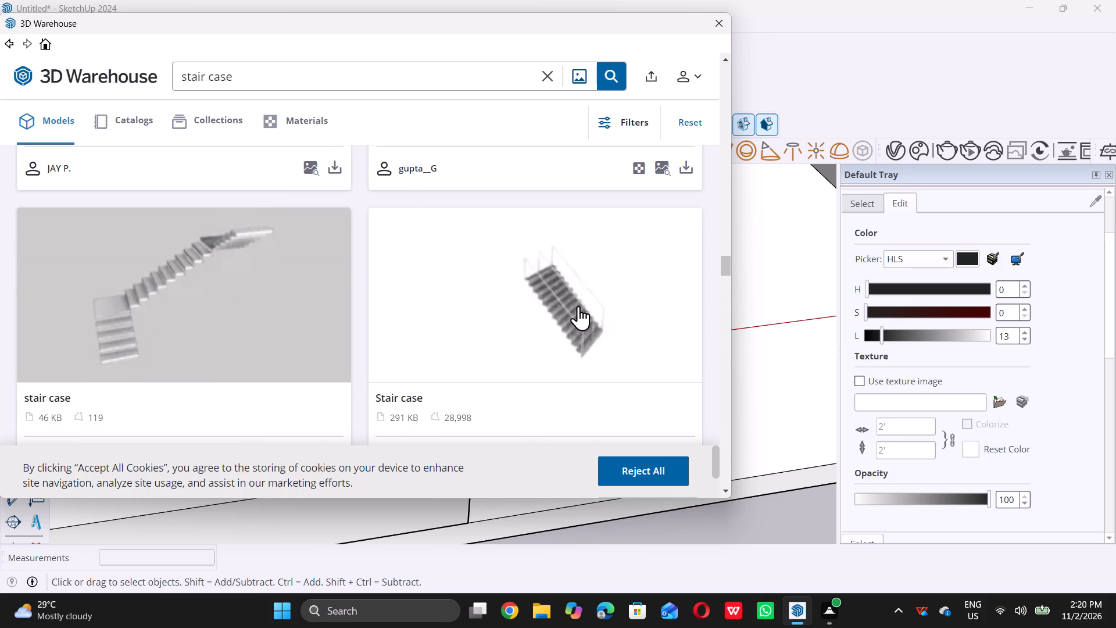
scroll(582, 305, "down", 2)
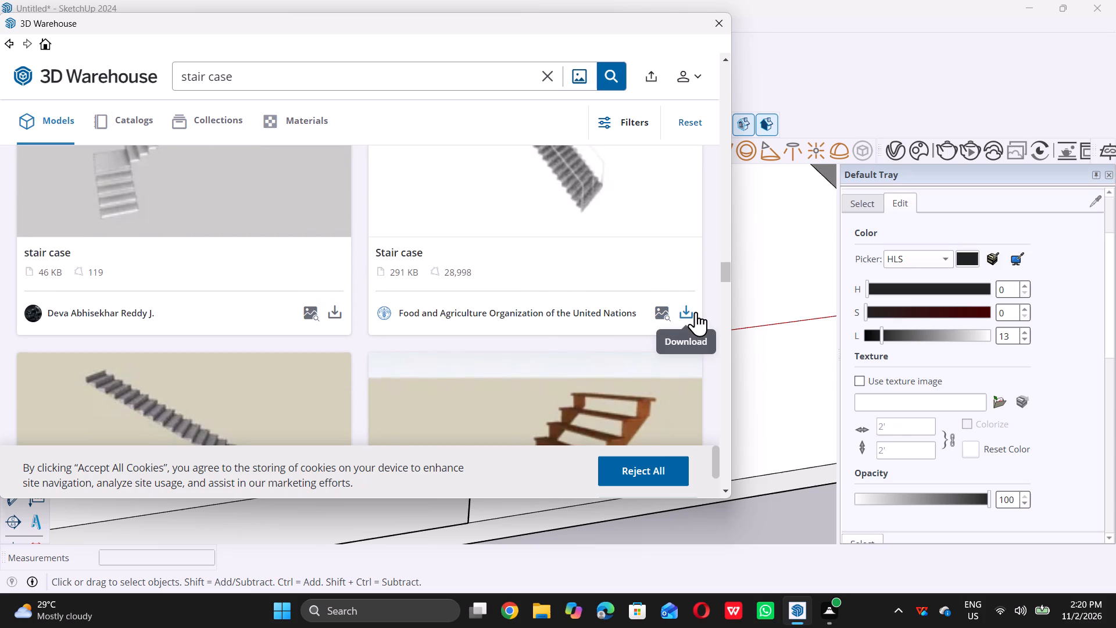
Request the Food and Agriculture Organization's "Stair case" model and skip the promotional video to unlock more downloads for the day.
left_click(690, 311)
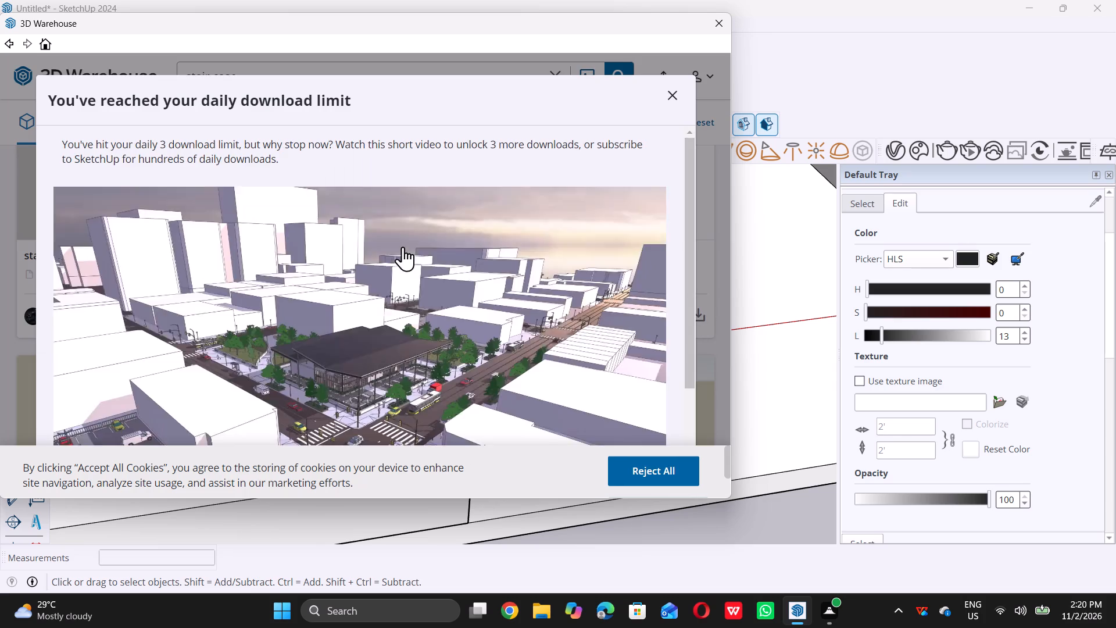
scroll(403, 247, "down", 6)
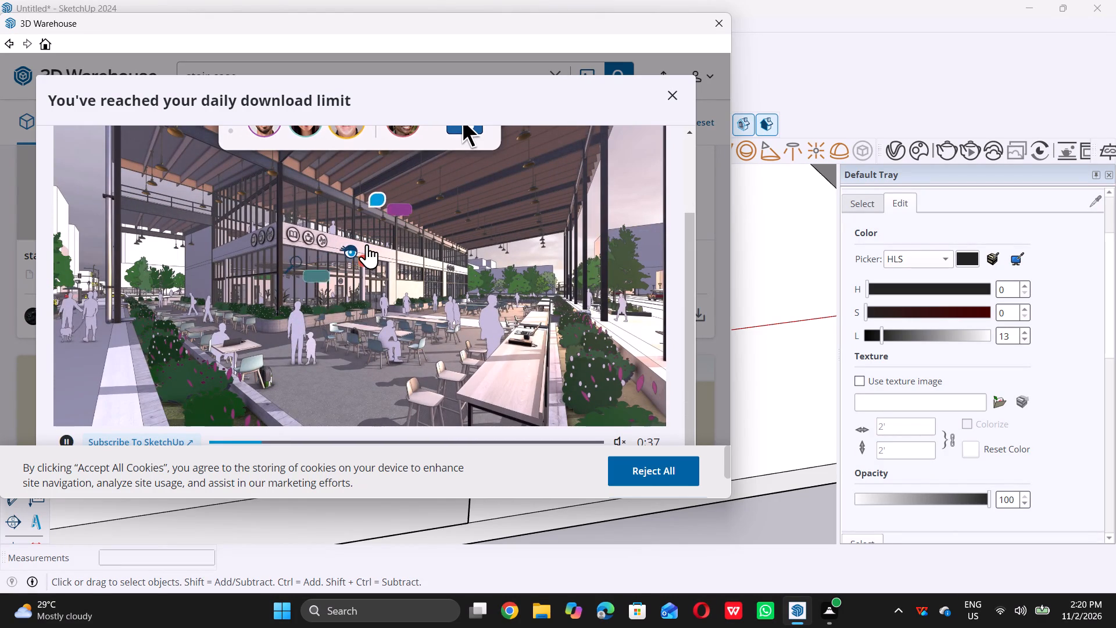
scroll(367, 244, "down", 5)
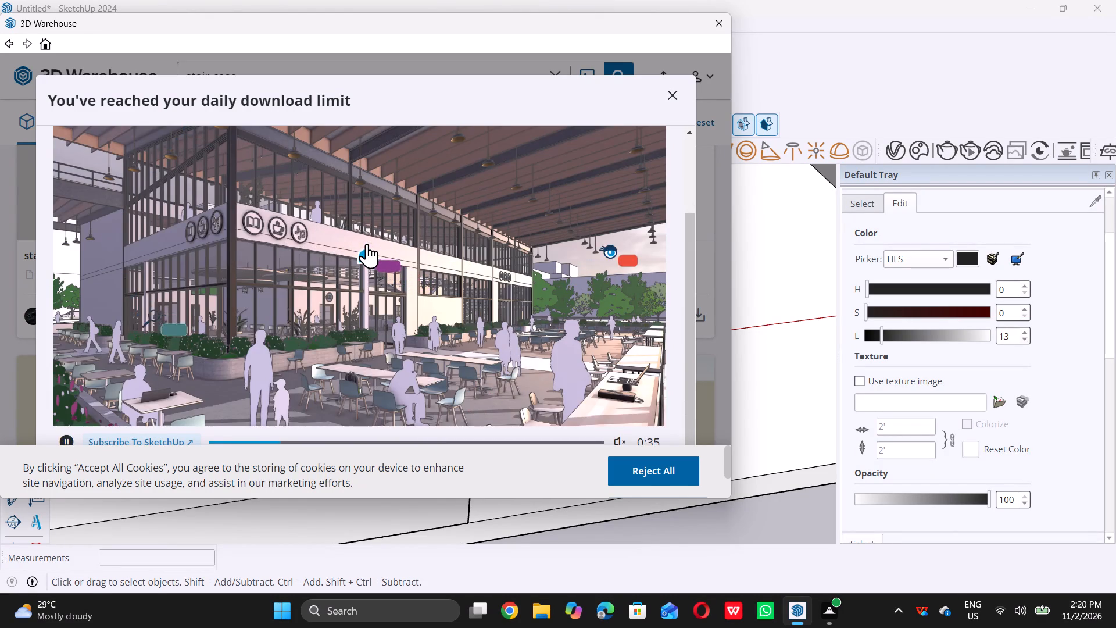
scroll(367, 244, "down", 3)
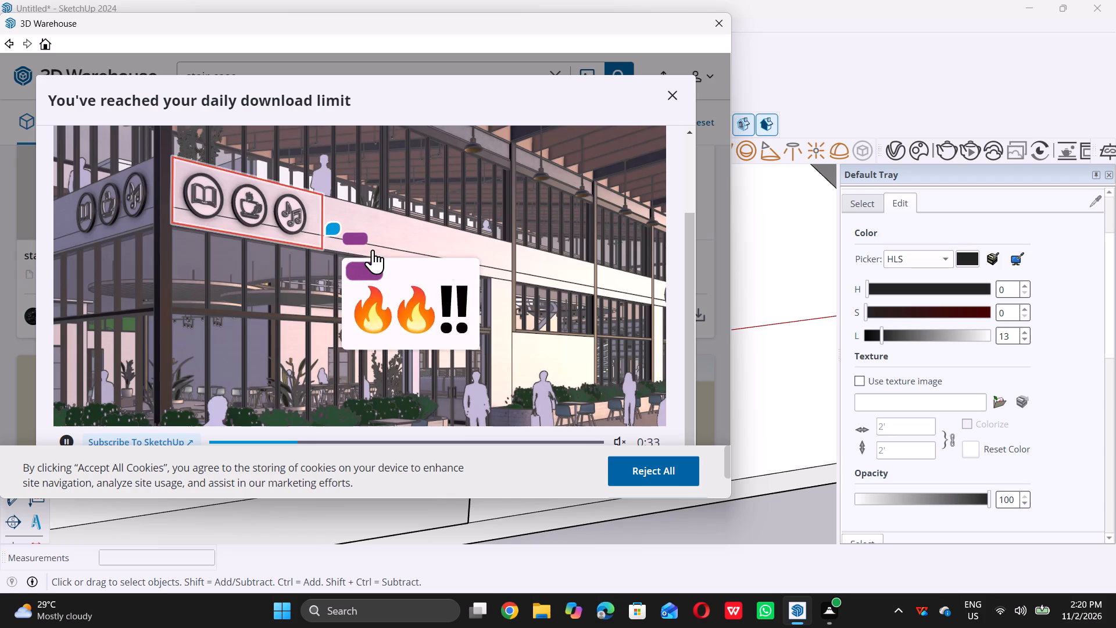
scroll(445, 254, "down", 1)
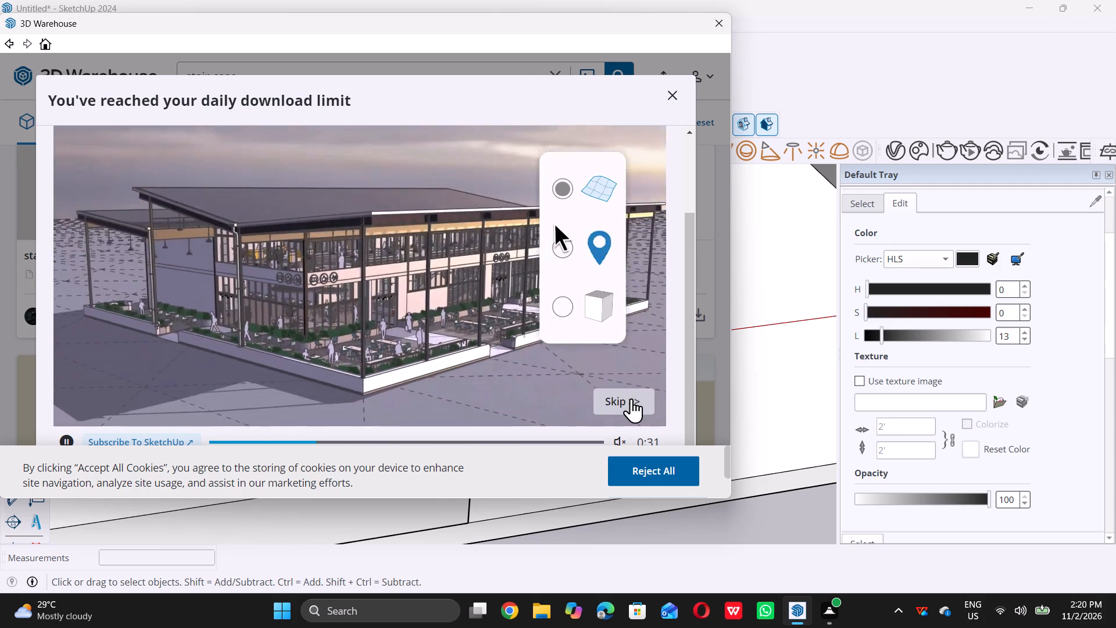
left_click(626, 398)
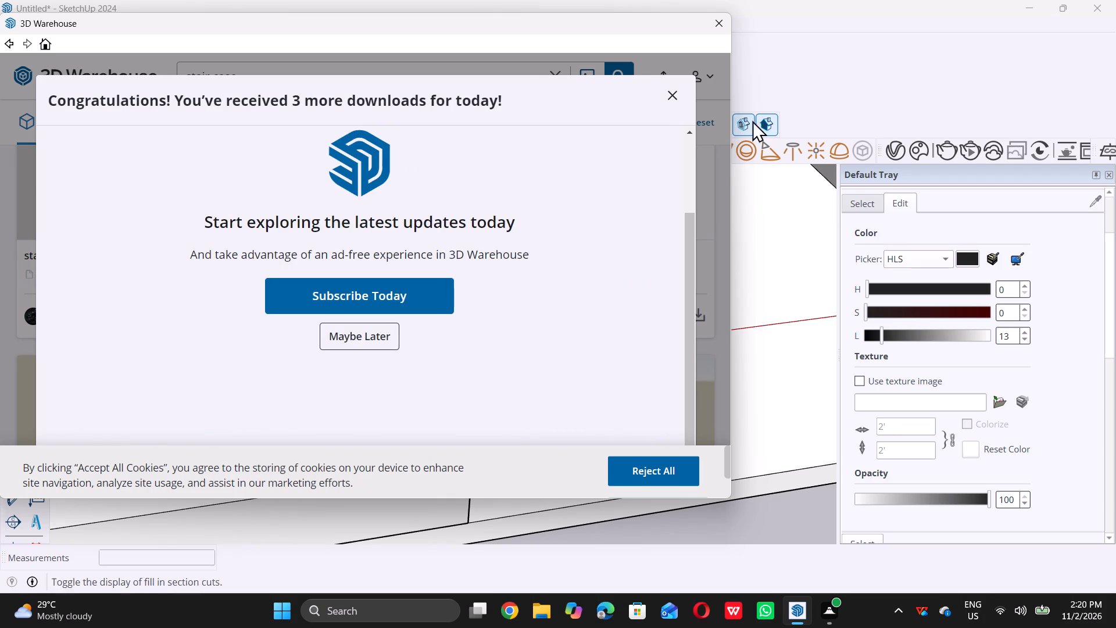
double_click(672, 97)
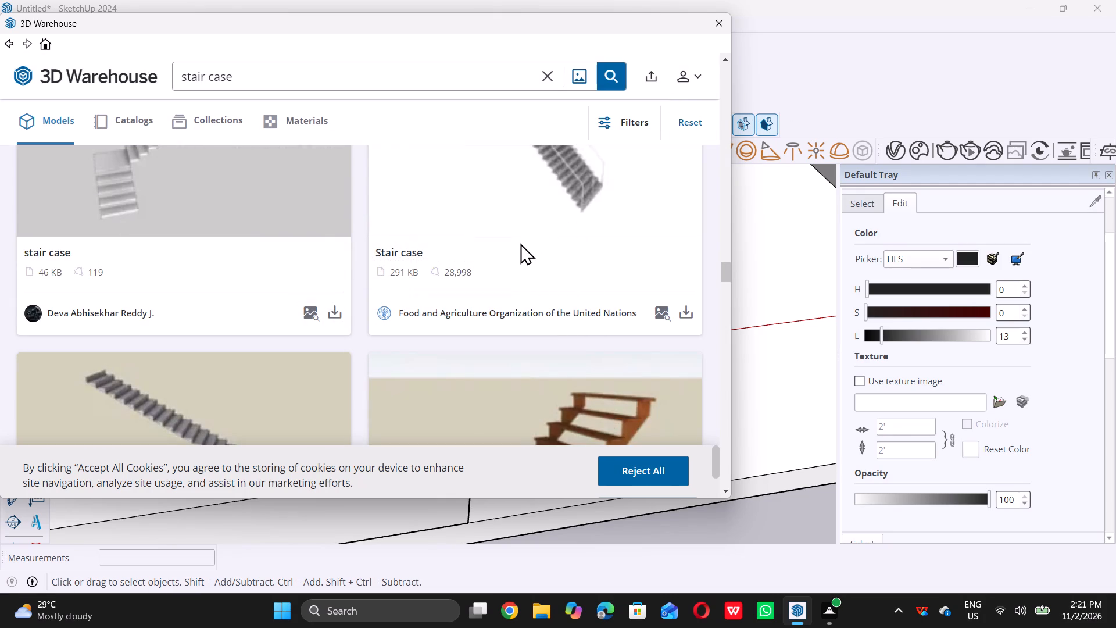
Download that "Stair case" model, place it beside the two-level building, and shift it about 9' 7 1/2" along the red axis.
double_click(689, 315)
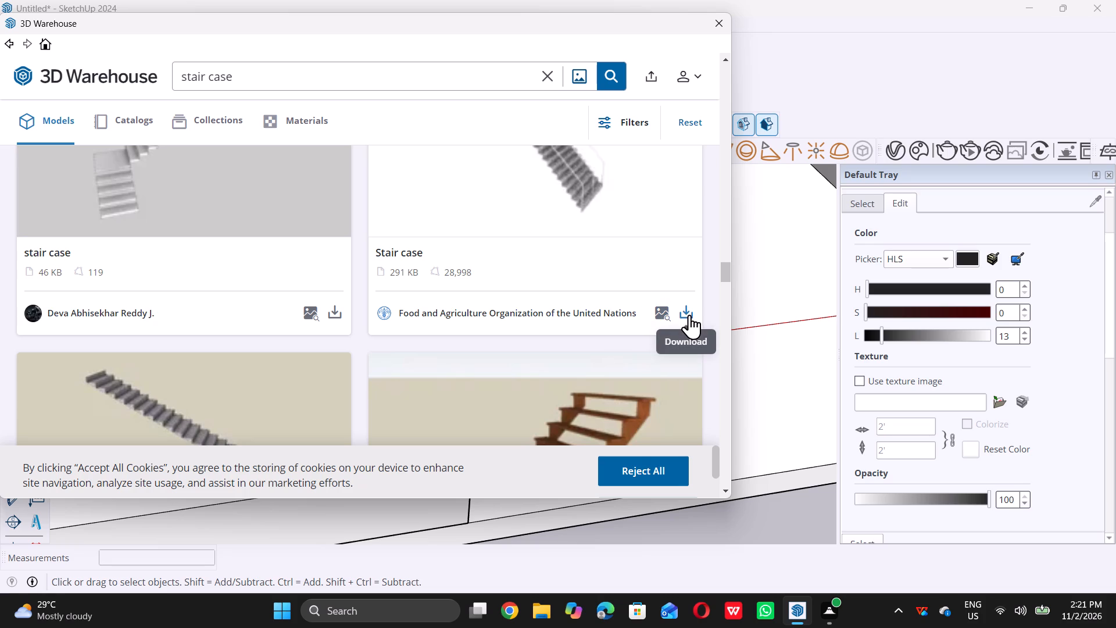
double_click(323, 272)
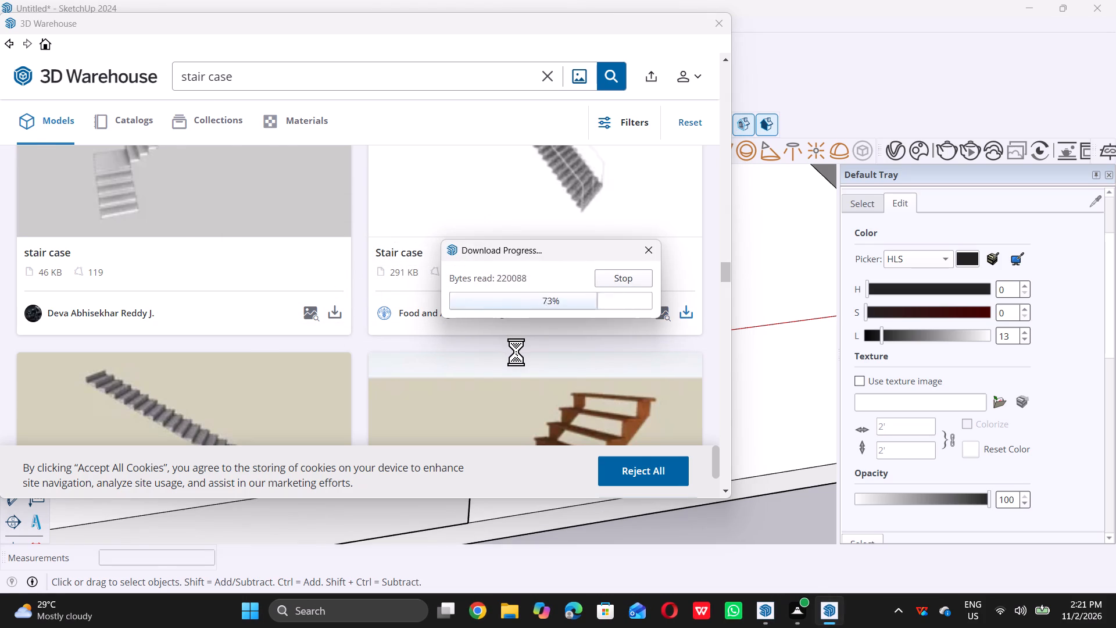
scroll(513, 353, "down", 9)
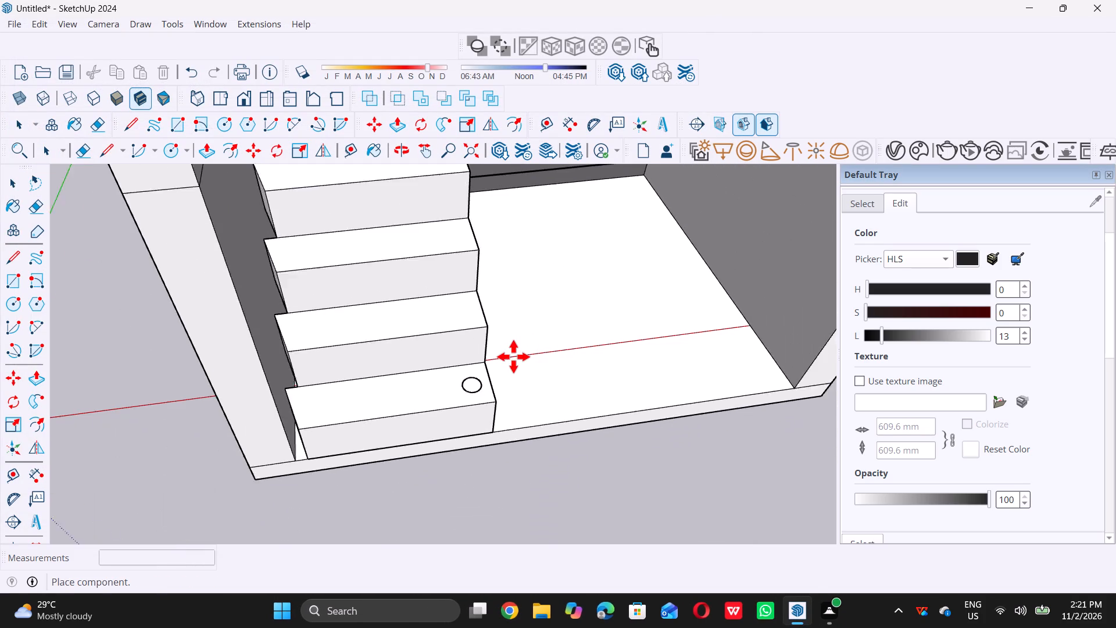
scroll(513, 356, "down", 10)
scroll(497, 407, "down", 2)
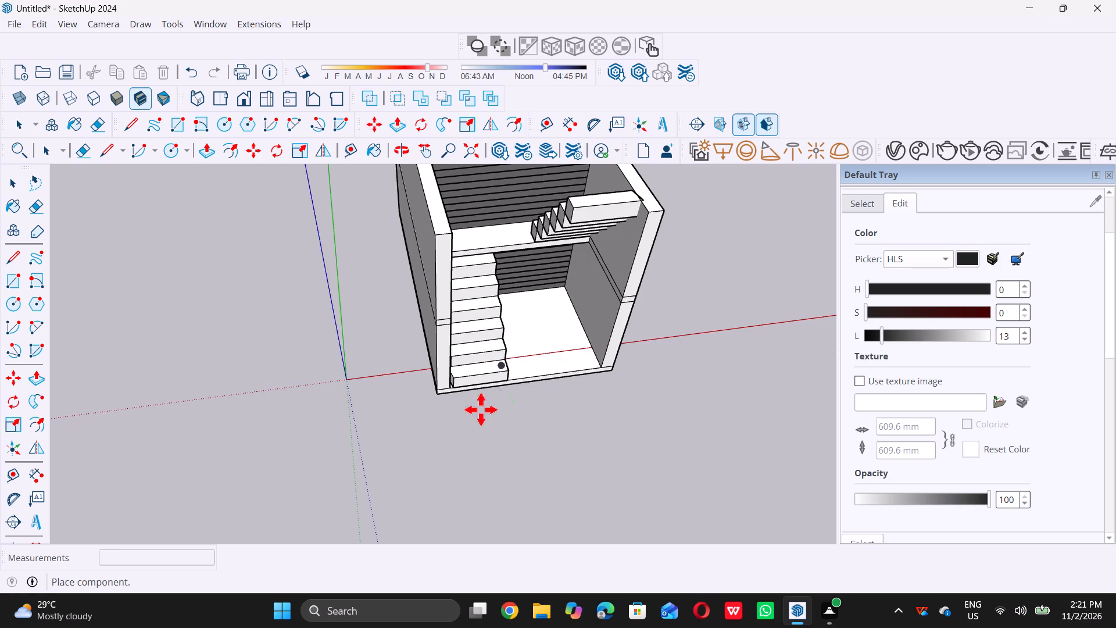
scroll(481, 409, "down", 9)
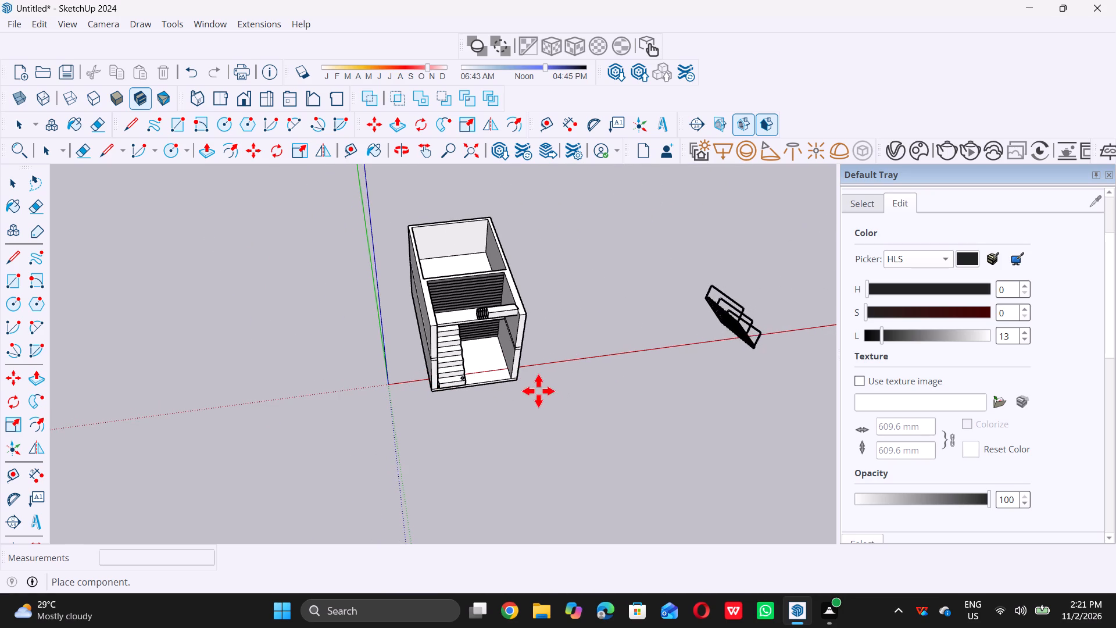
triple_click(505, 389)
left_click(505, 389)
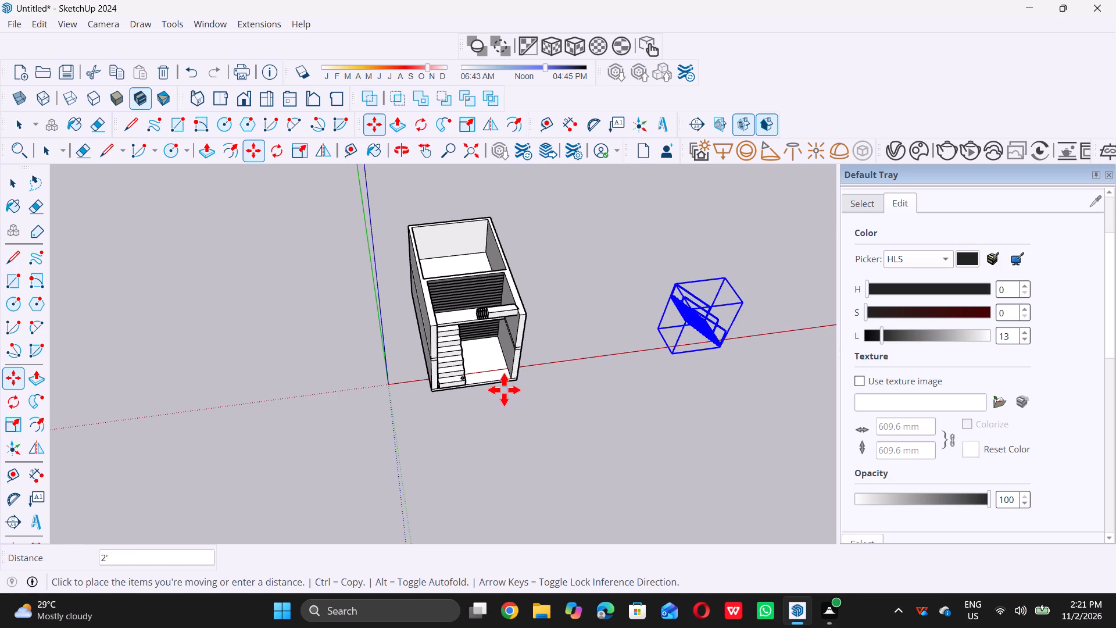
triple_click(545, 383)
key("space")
Examine the placed staircase model up close and as a whole, including its slotted treads and handrails.
scroll(431, 377, "down", 5)
middle_click_drag(660, 374, 598, 359)
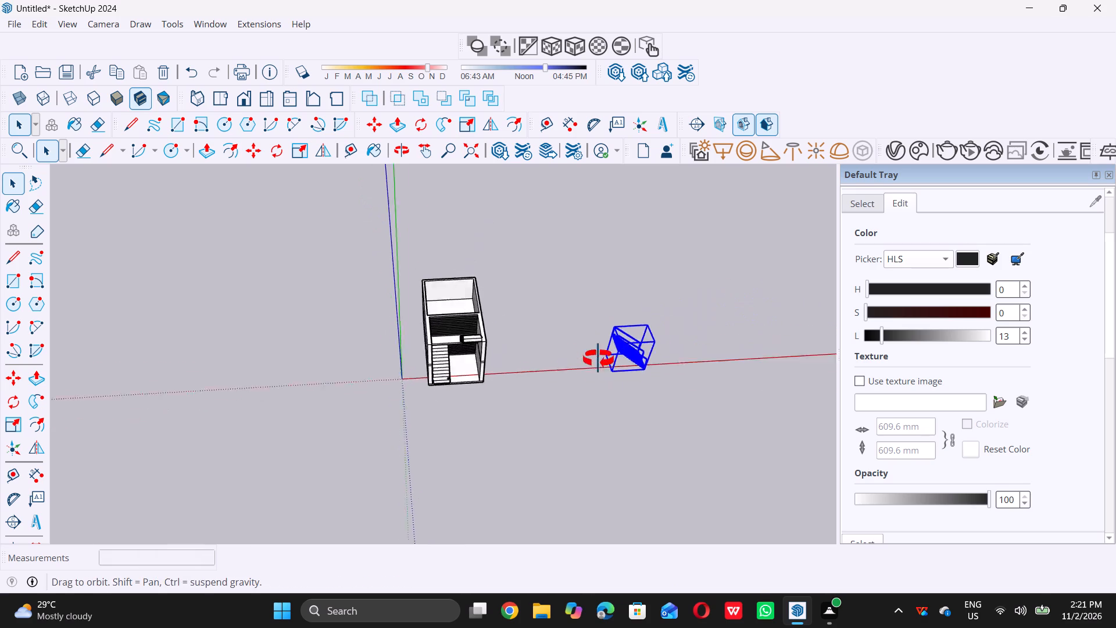
middle_click_drag(598, 359, 512, 345)
middle_click(511, 345)
scroll(634, 410, "up", 20)
scroll(634, 410, "up", 1)
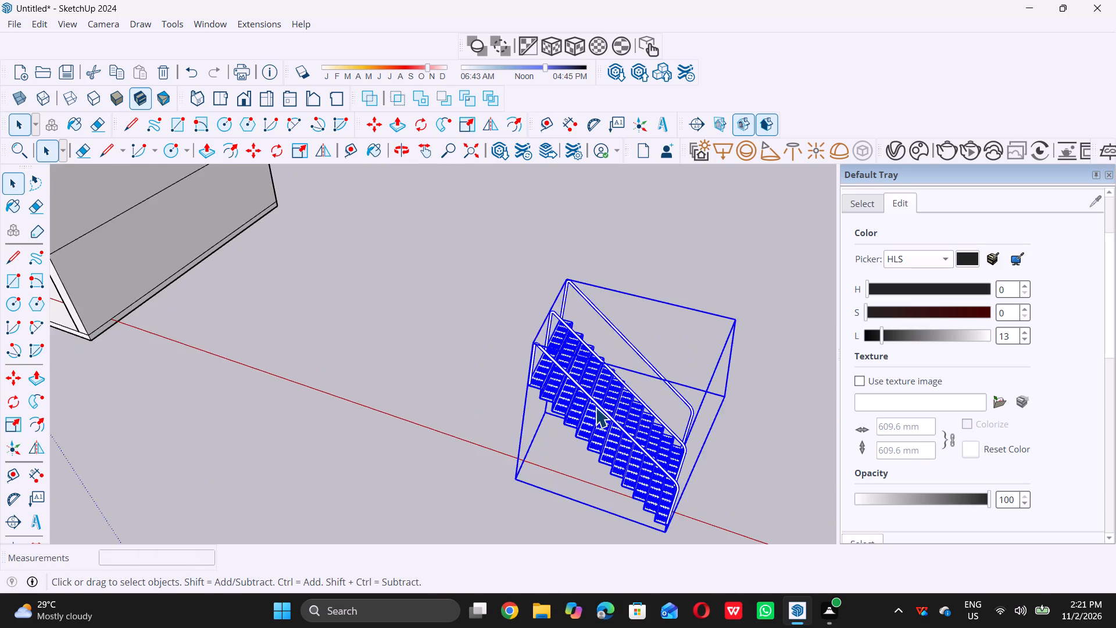
scroll(595, 407, "up", 11)
left_click(195, 376)
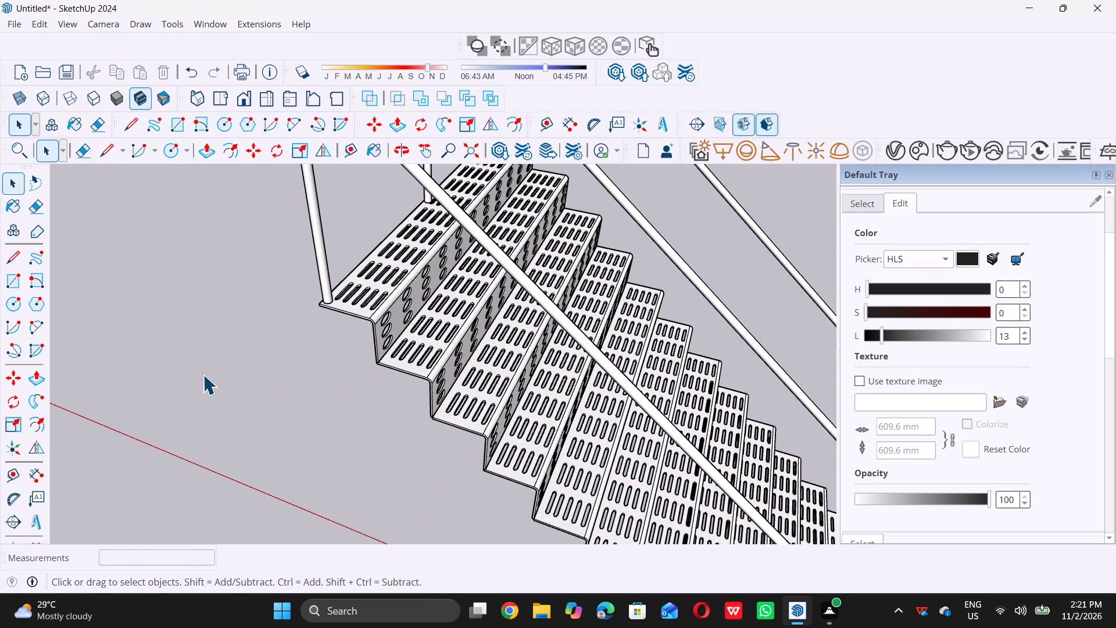
scroll(434, 343, "down", 5)
scroll(482, 354, "down", 6)
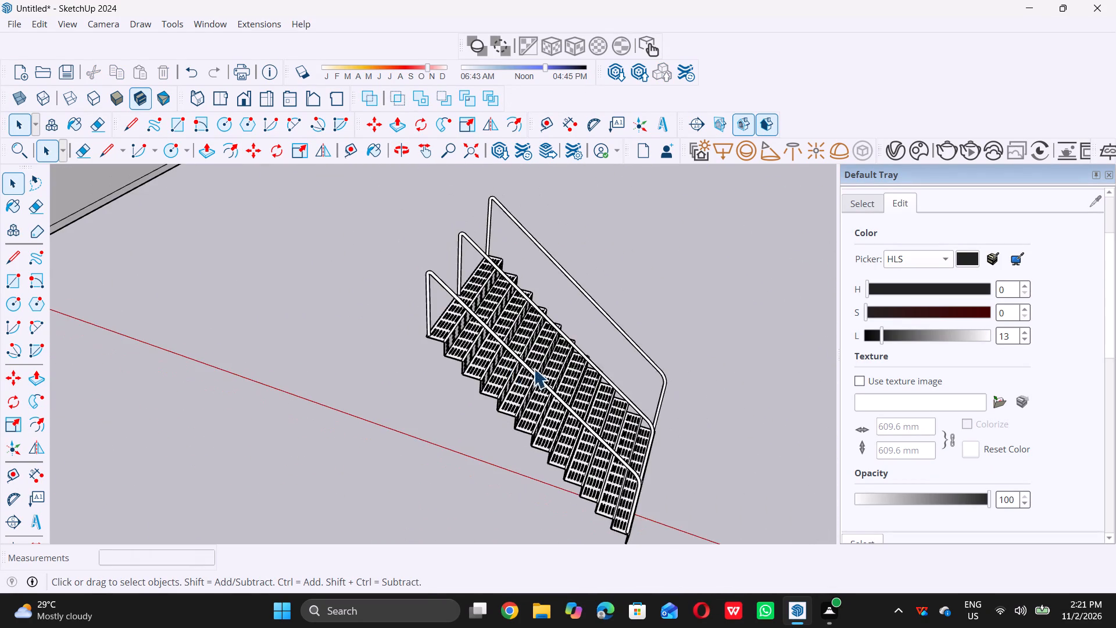
scroll(565, 363, "down", 7)
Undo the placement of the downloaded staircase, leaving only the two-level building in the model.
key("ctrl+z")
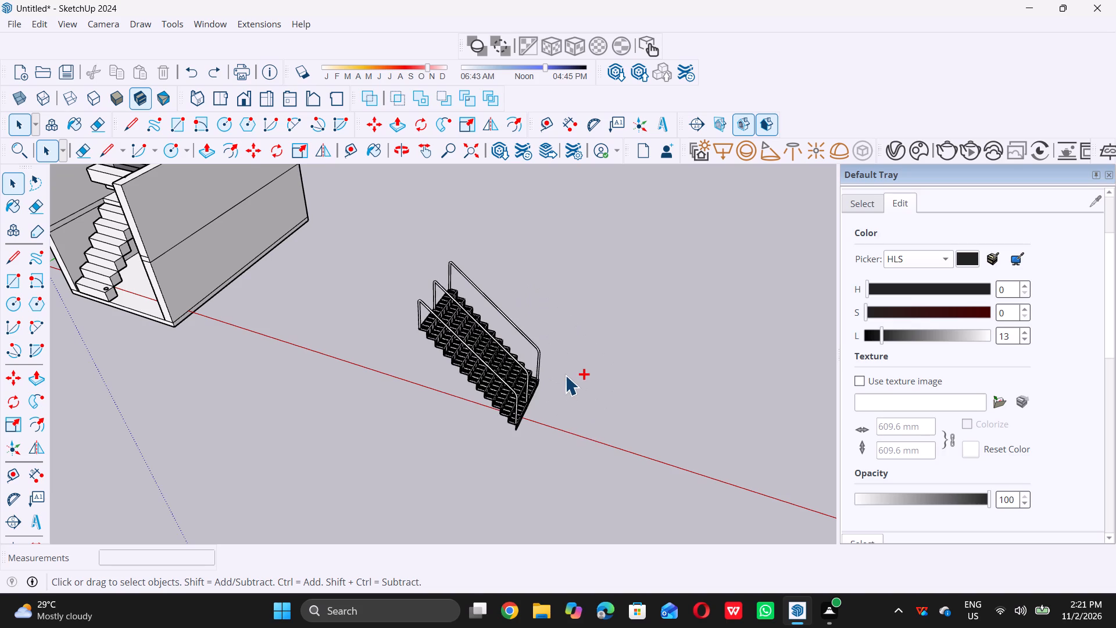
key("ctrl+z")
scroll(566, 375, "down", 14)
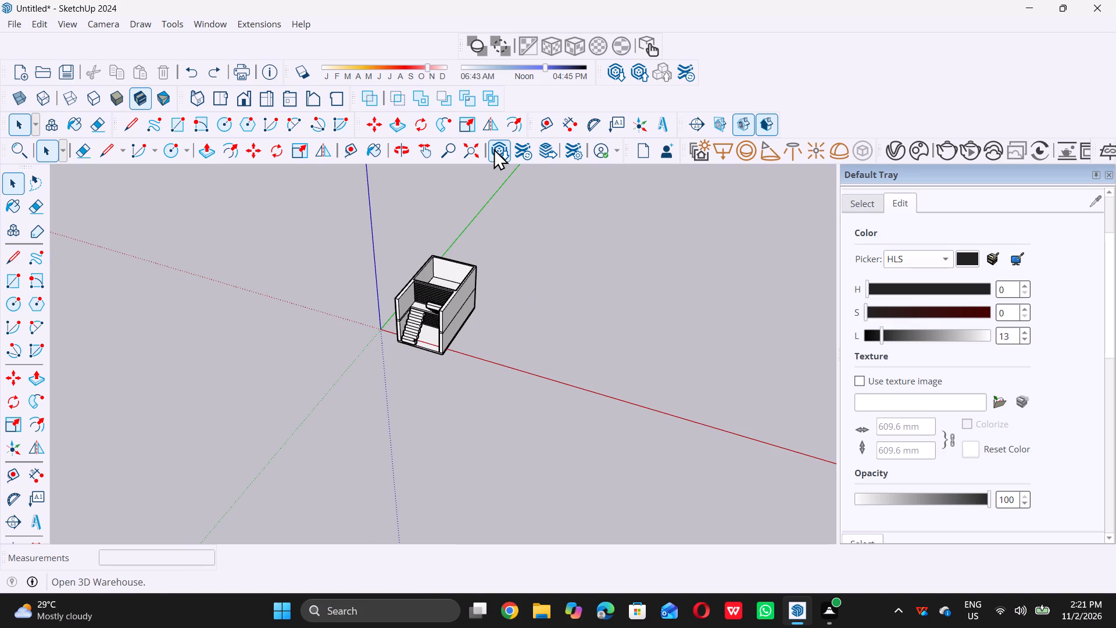
Browse the 3D Warehouse "stair case" results for a straight staircase model with railings that could serve as the railing source.
left_click(493, 148)
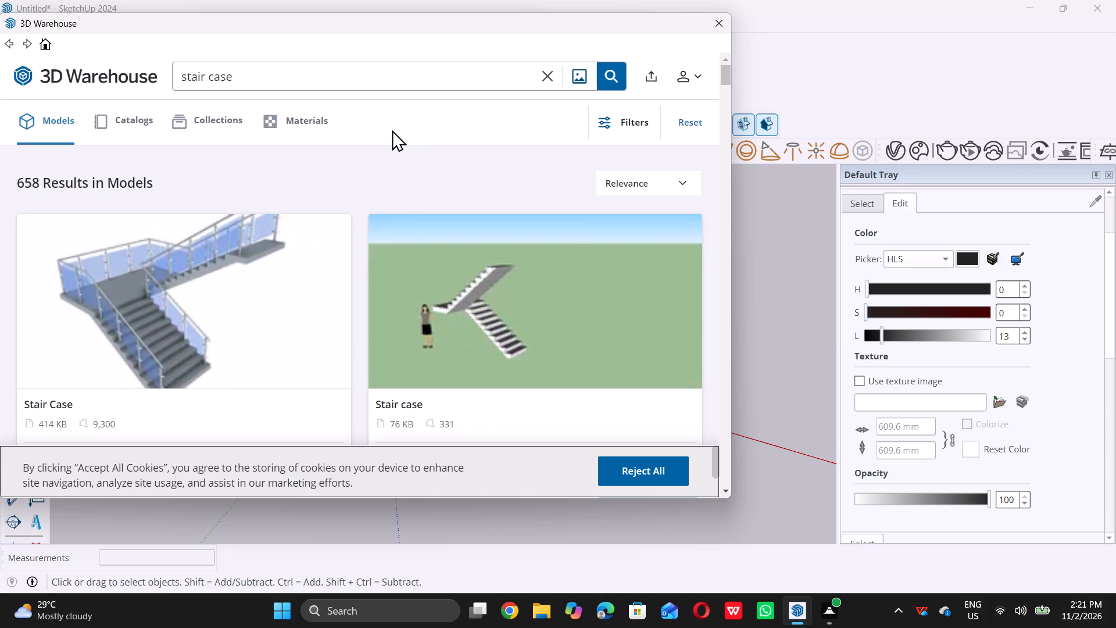
scroll(437, 148, "down", 1)
scroll(491, 209, "down", 3)
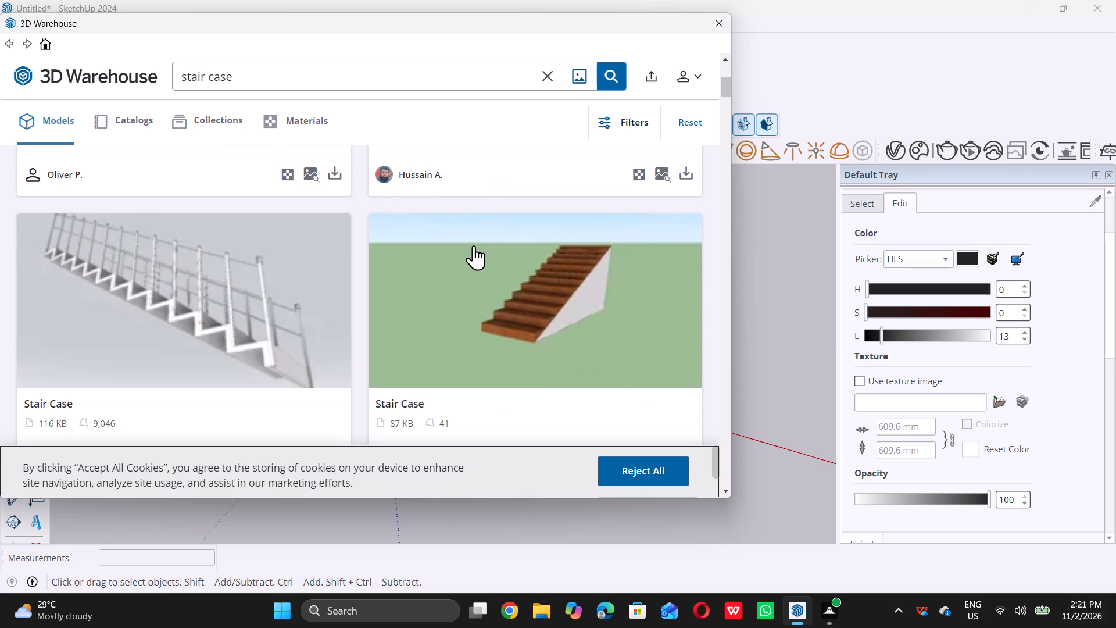
scroll(466, 254, "down", 2)
scroll(466, 257, "up", 1)
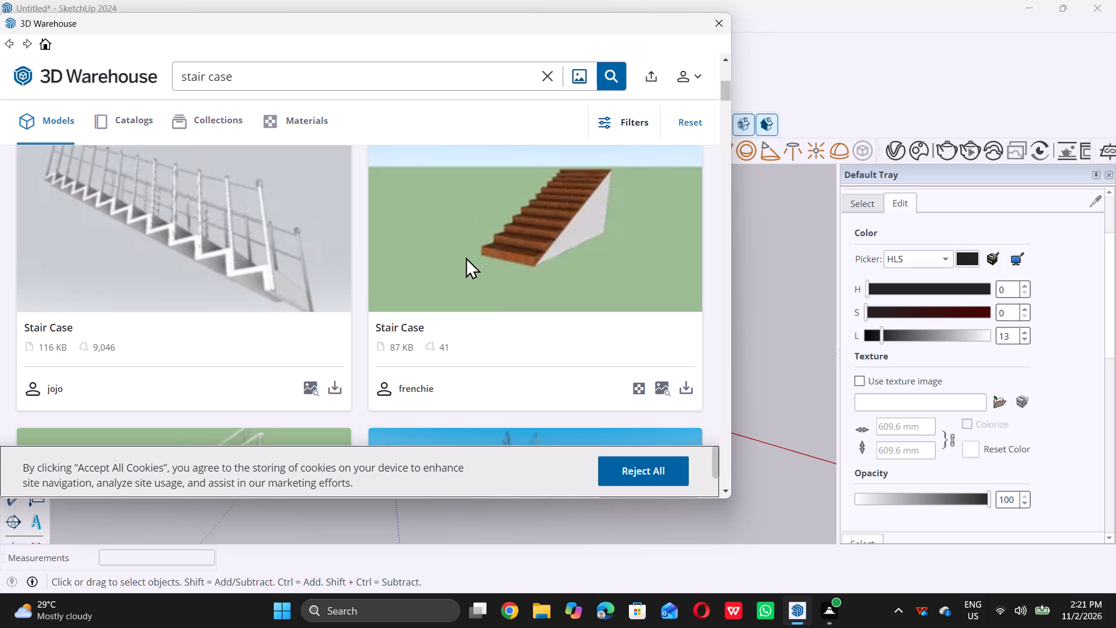
scroll(322, 308, "down", 1)
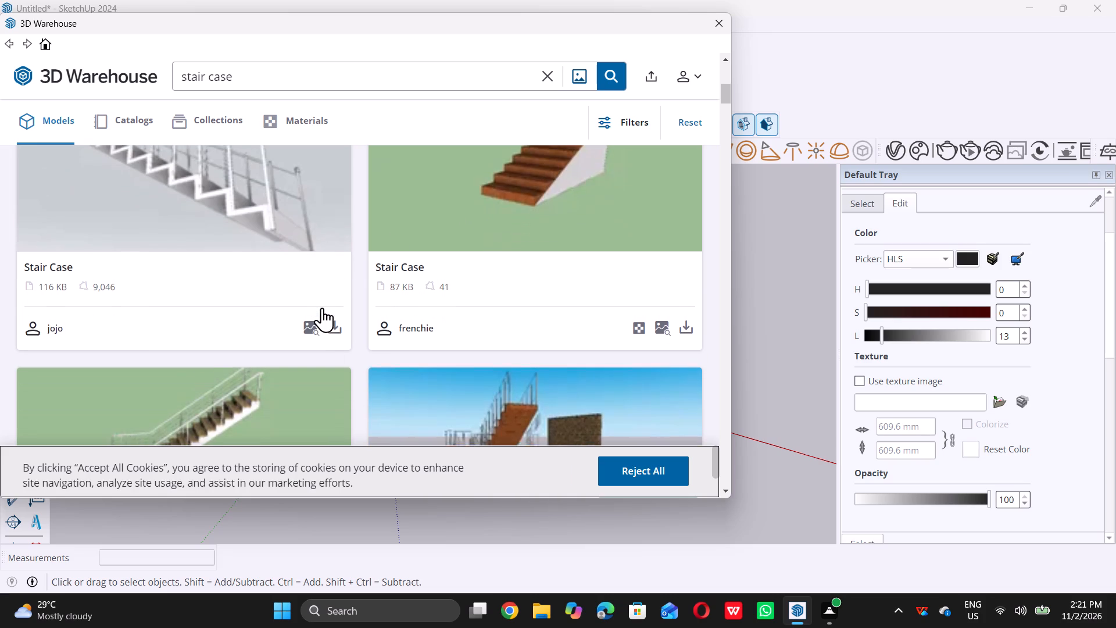
scroll(322, 320, "down", 2)
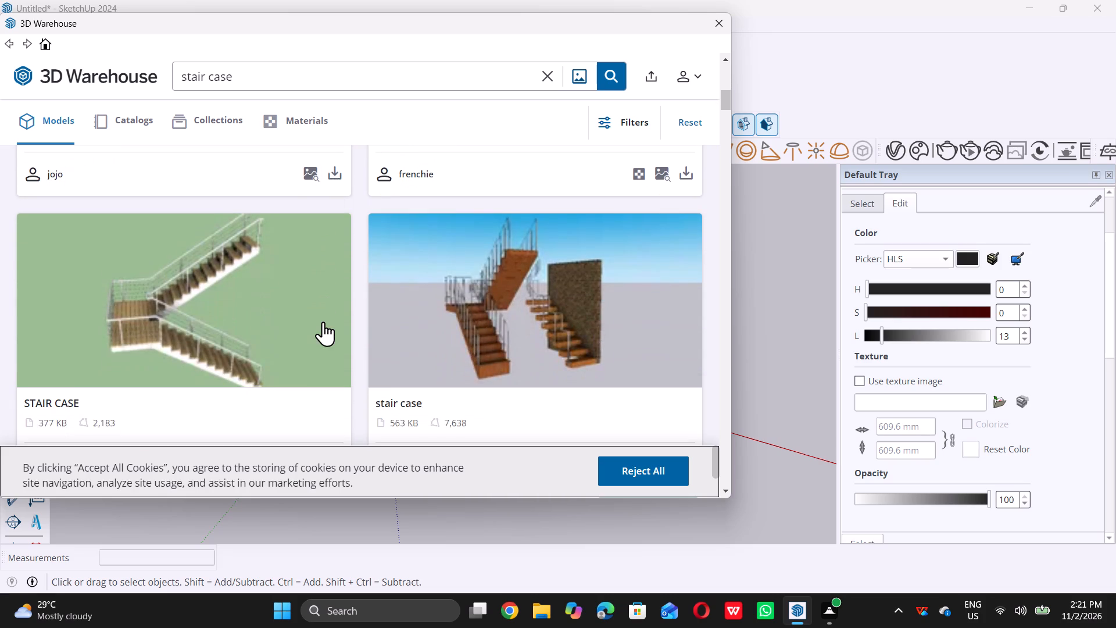
scroll(334, 316, "down", 5)
scroll(335, 316, "up", 1)
scroll(335, 316, "down", 1)
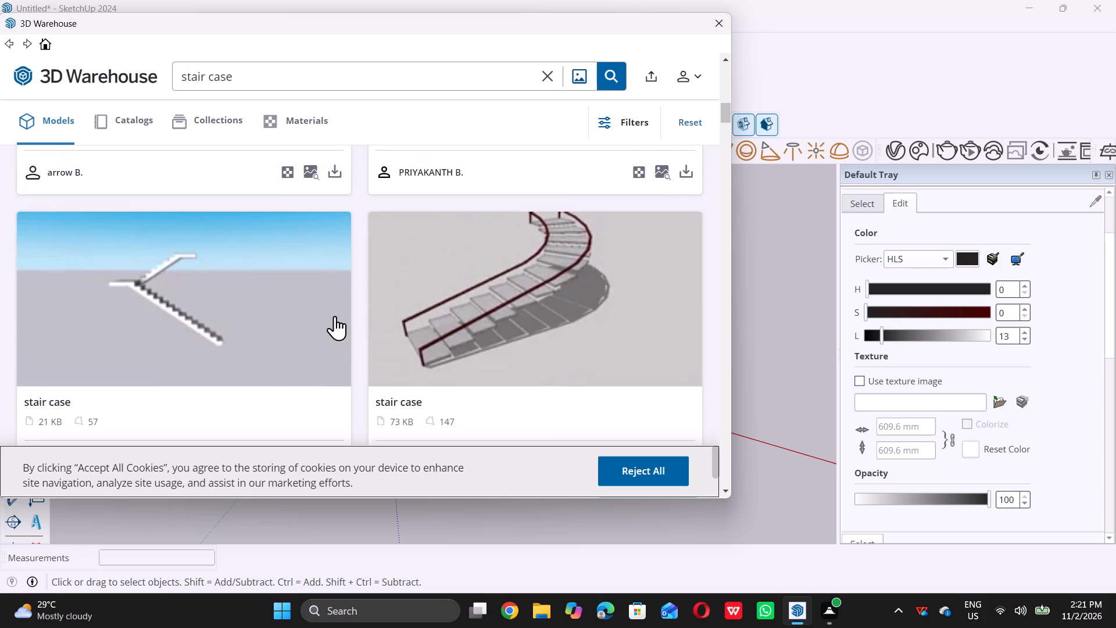
scroll(335, 316, "down", 7)
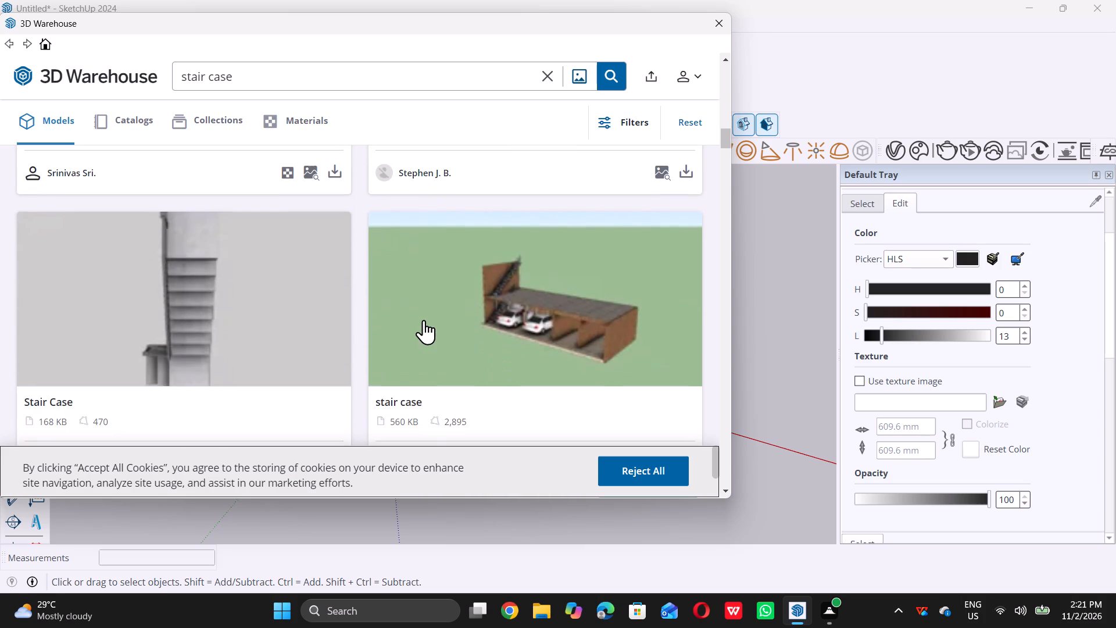
scroll(422, 320, "down", 8)
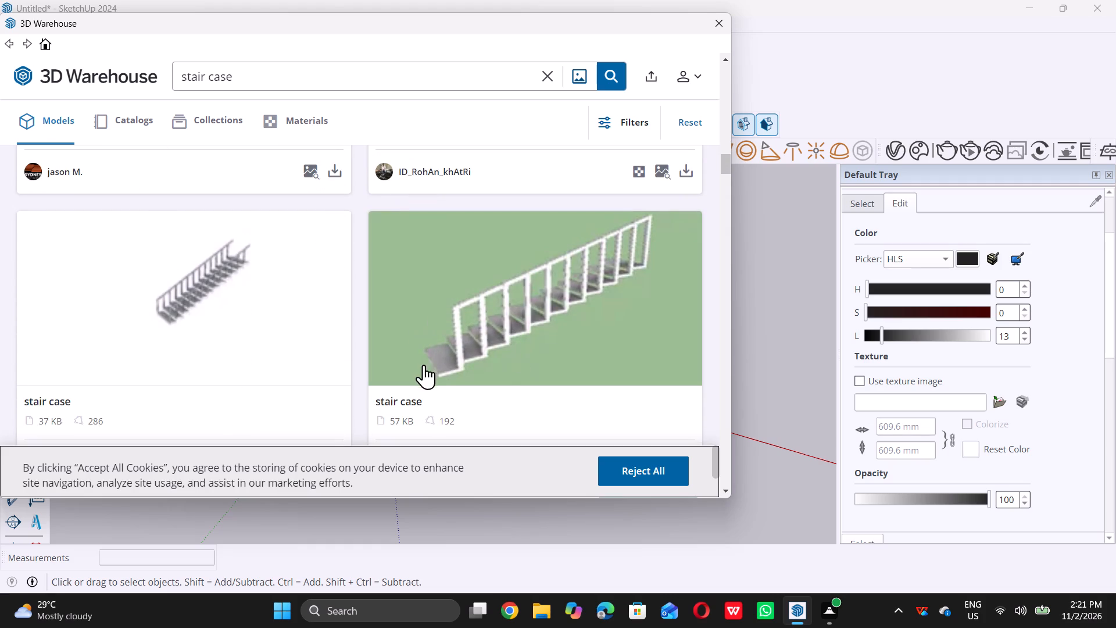
scroll(543, 368, "down", 1)
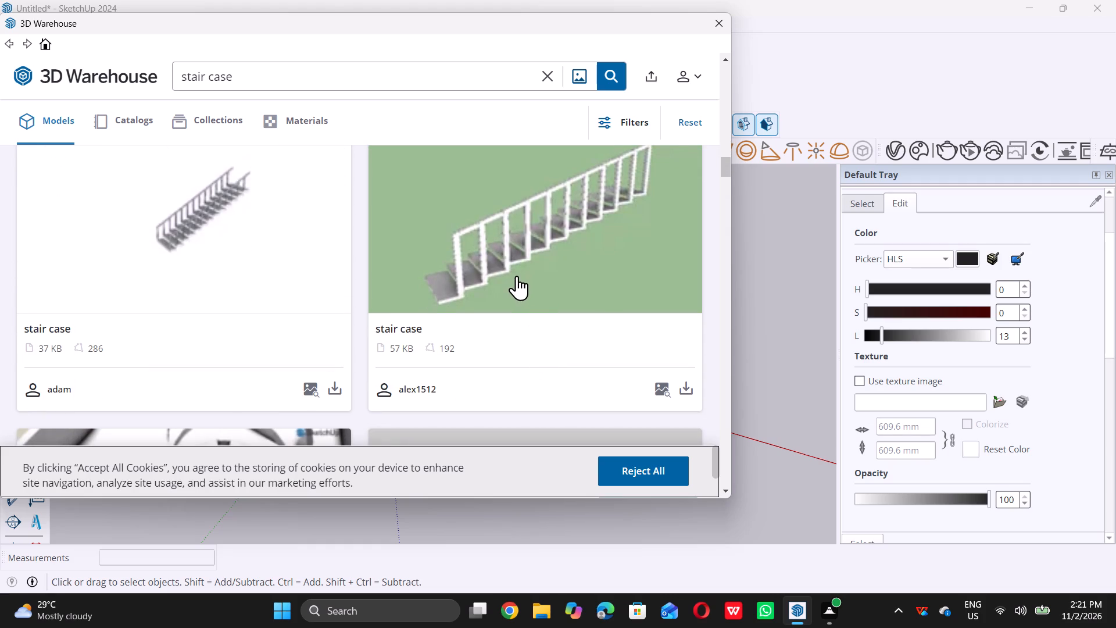
scroll(516, 276, "down", 3)
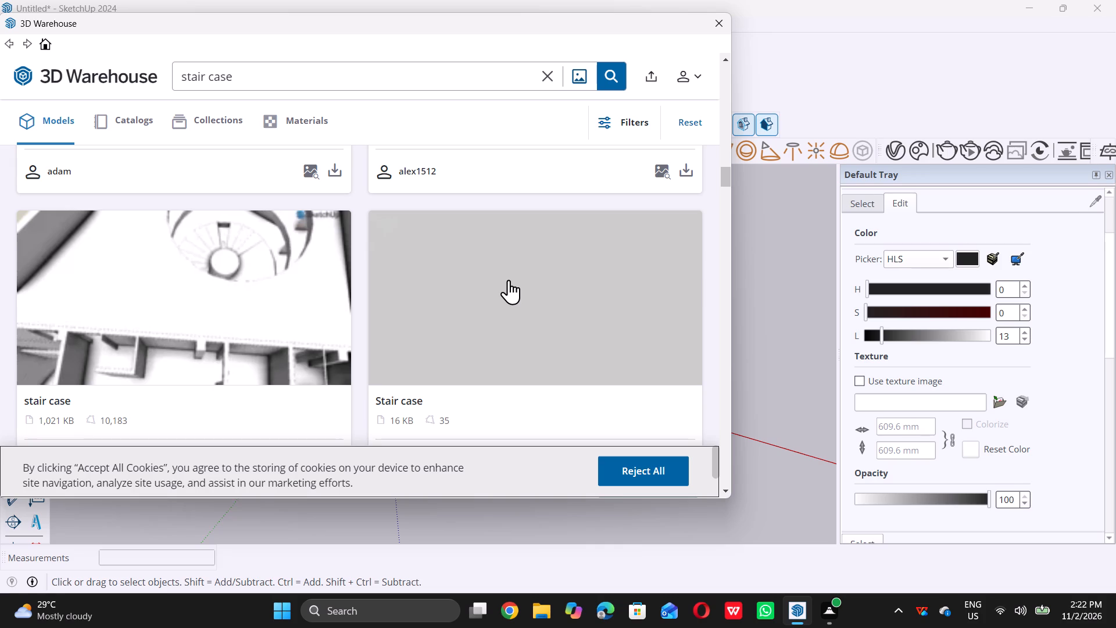
scroll(500, 286, "down", 3)
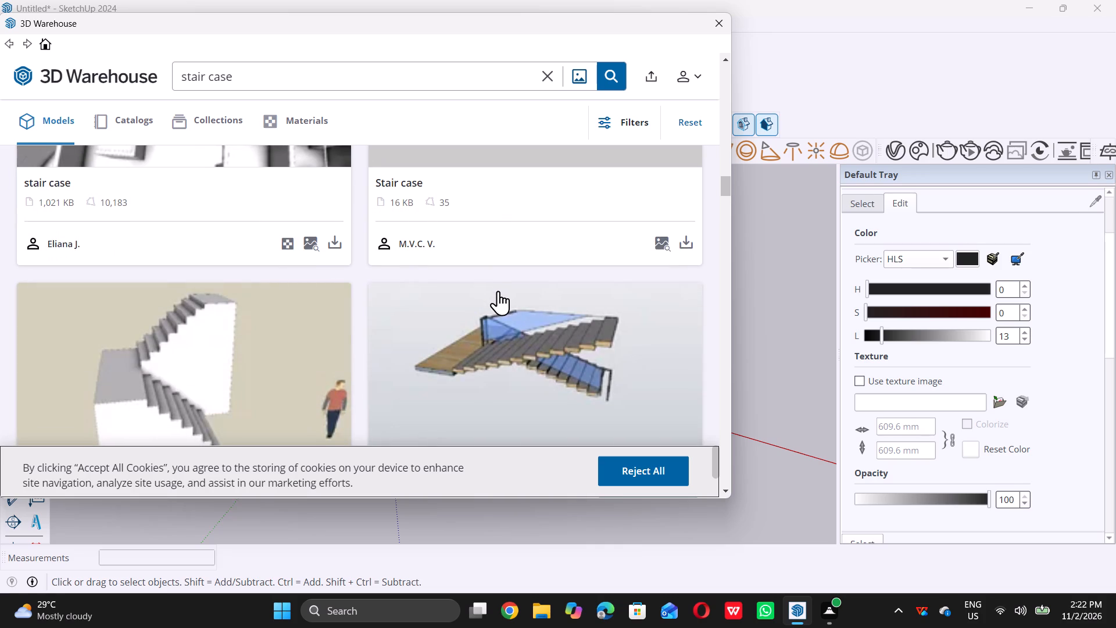
scroll(501, 295, "down", 2)
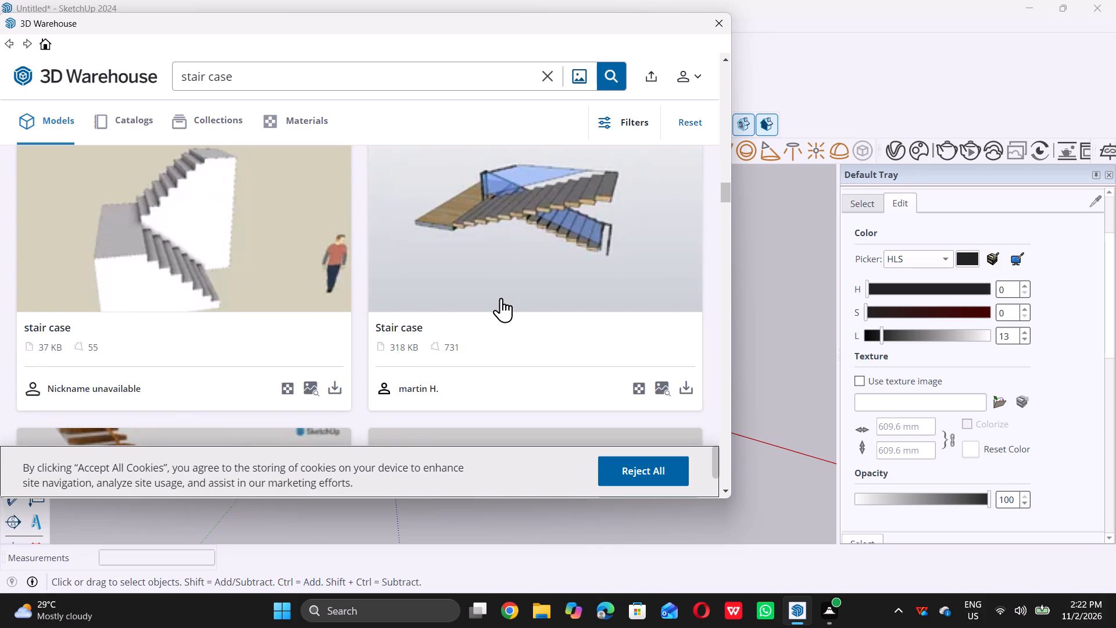
scroll(501, 302, "down", 4)
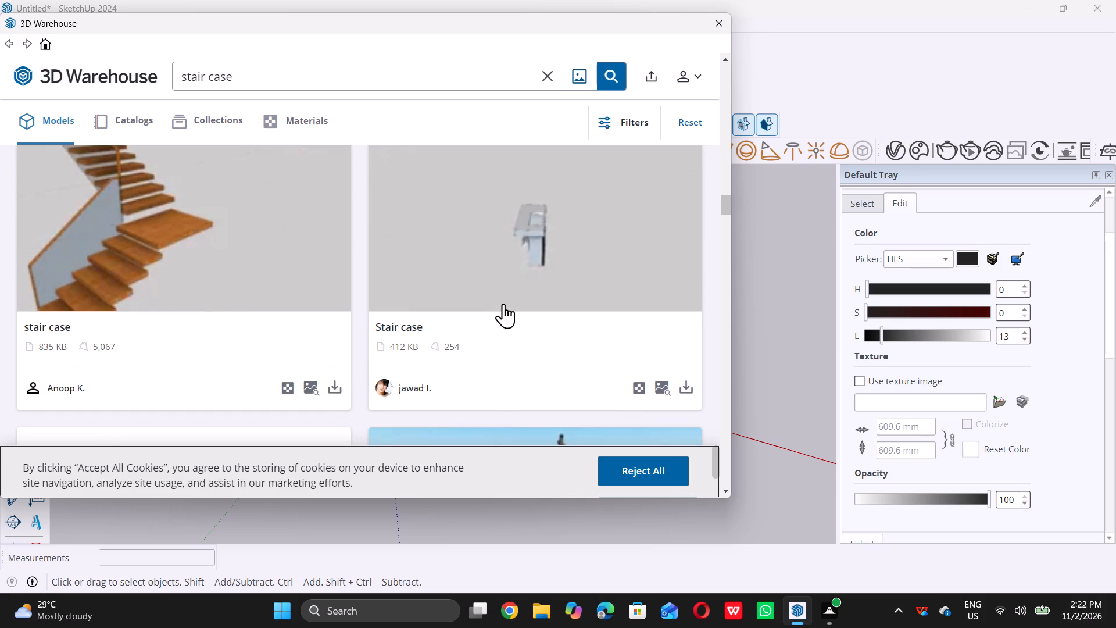
scroll(503, 304, "down", 4)
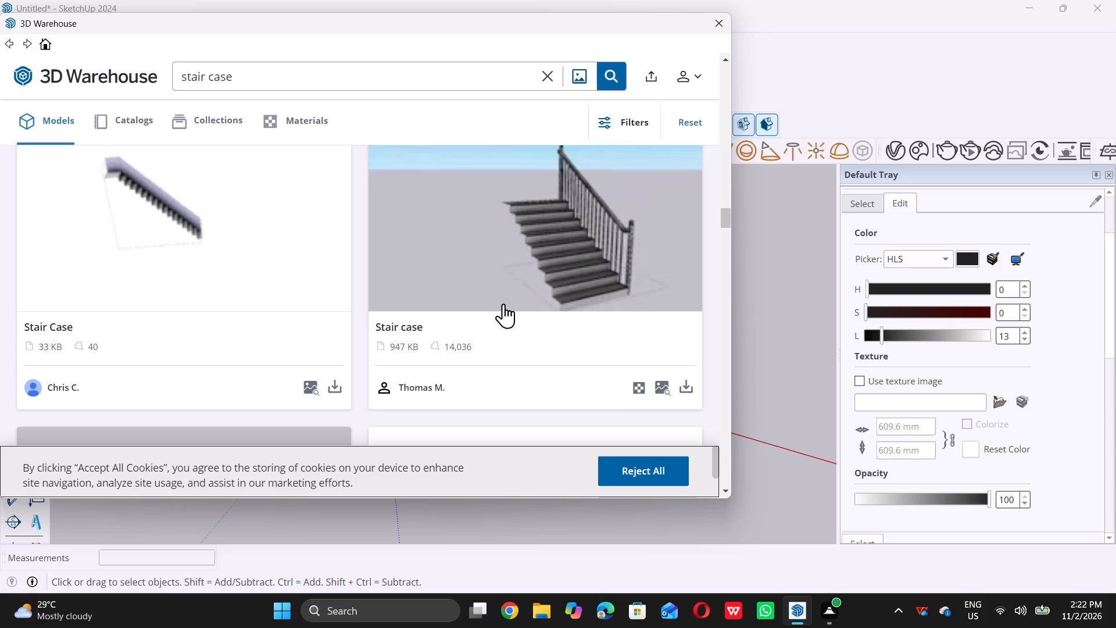
scroll(503, 304, "down", 3)
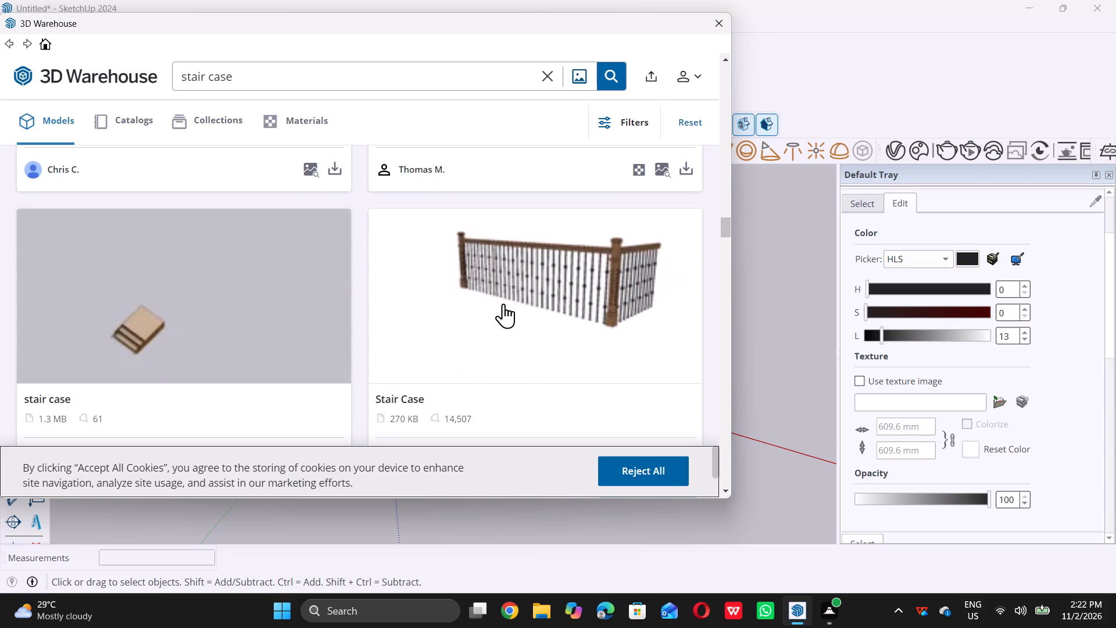
scroll(503, 304, "down", 4)
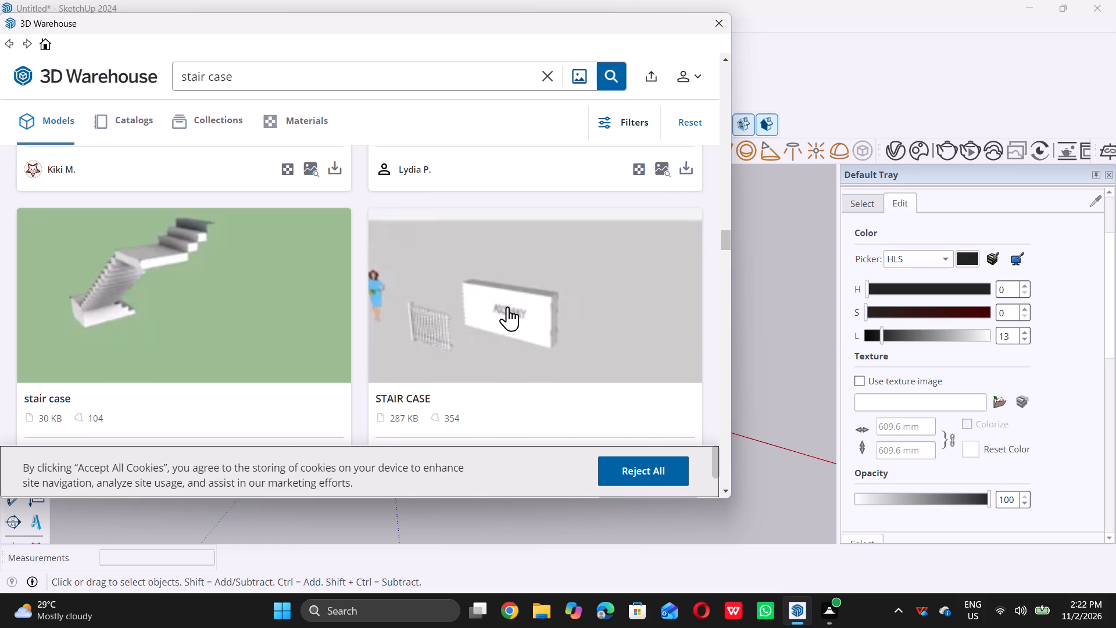
scroll(507, 306, "down", 4)
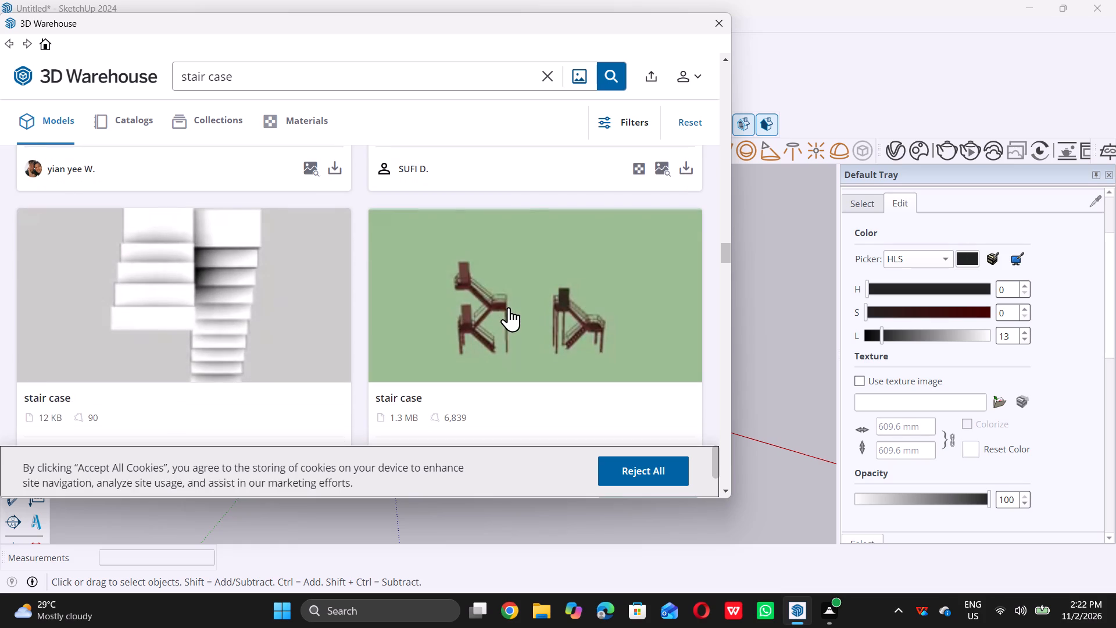
scroll(509, 307, "down", 6)
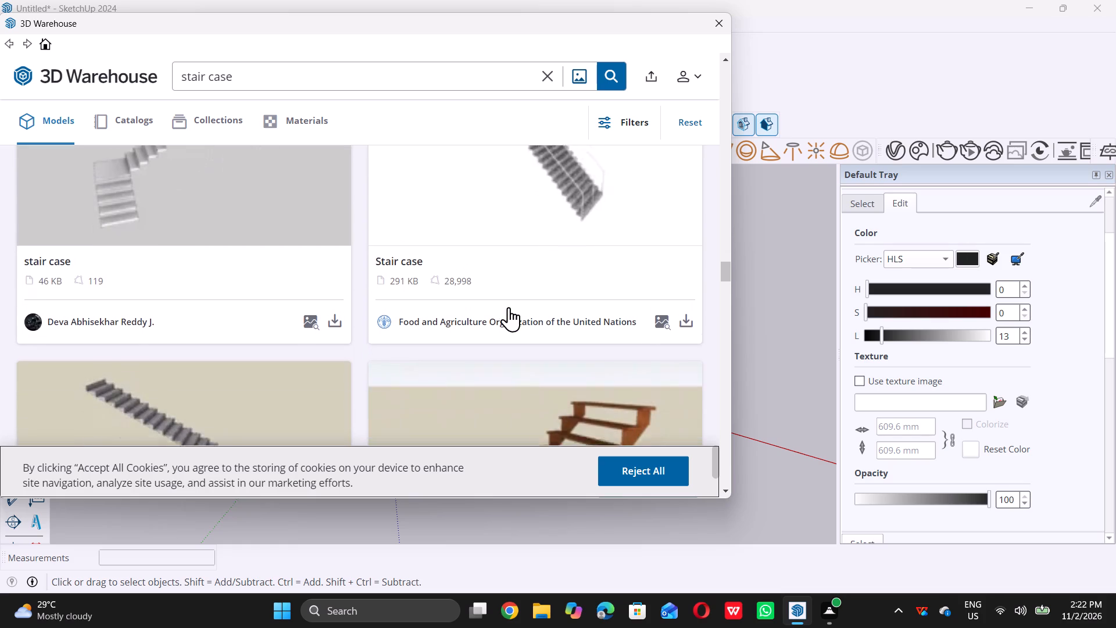
scroll(509, 307, "down", 2)
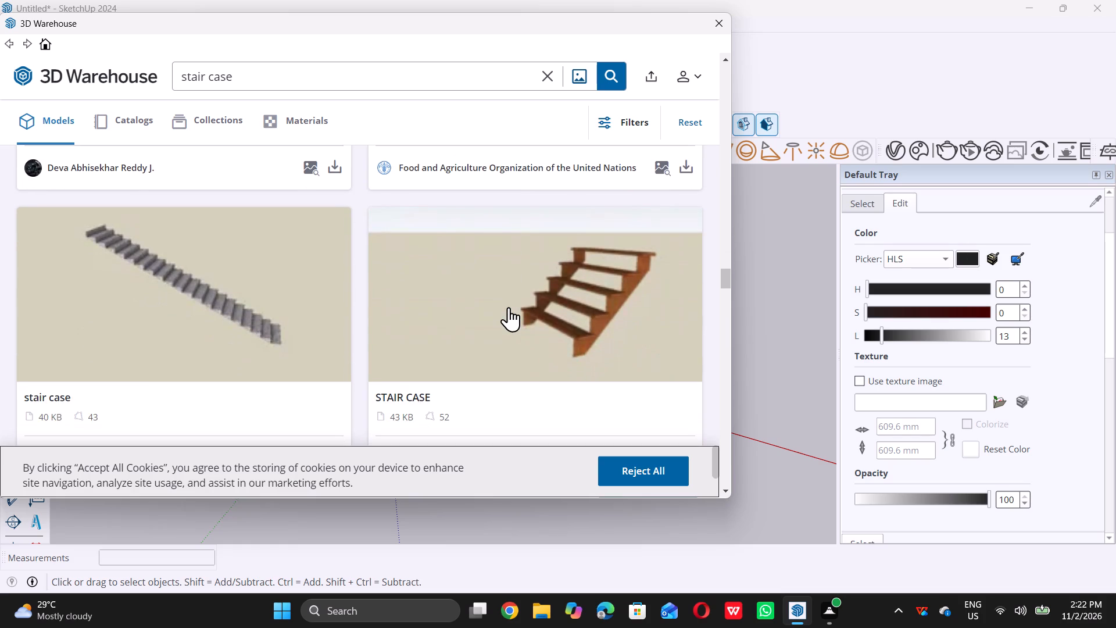
scroll(509, 307, "down", 1)
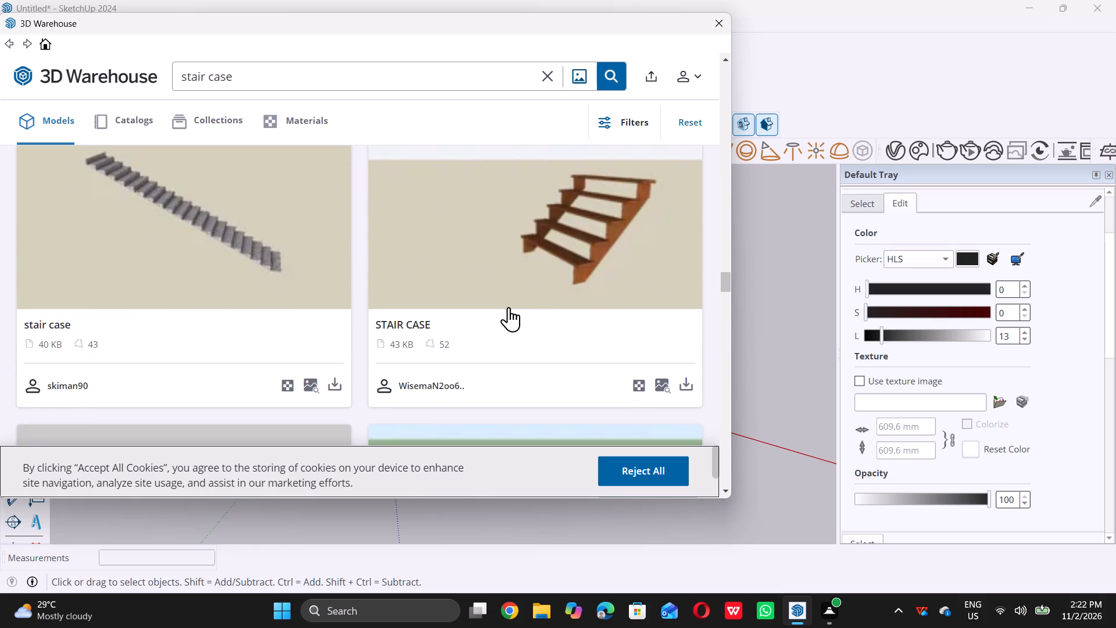
scroll(509, 307, "down", 3)
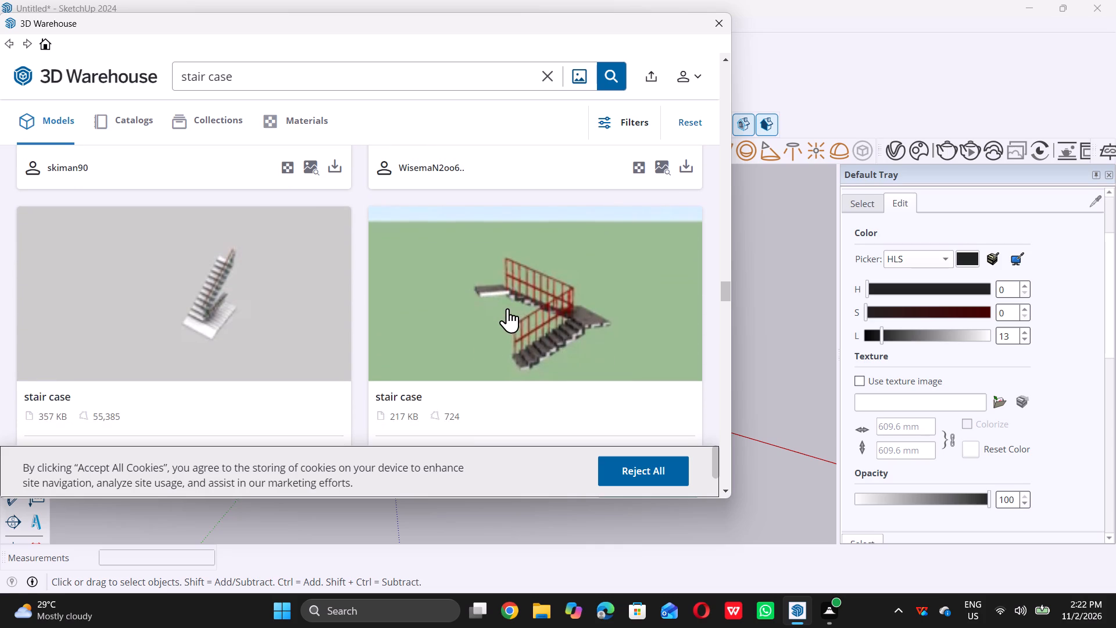
scroll(518, 308, "down", 4)
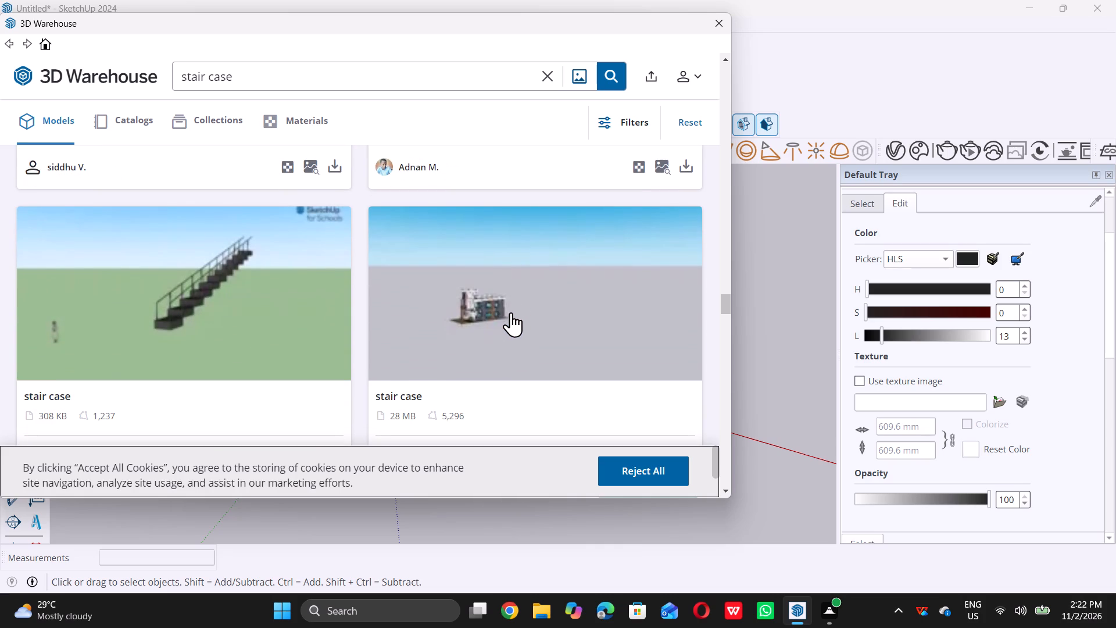
scroll(276, 283, "down", 2)
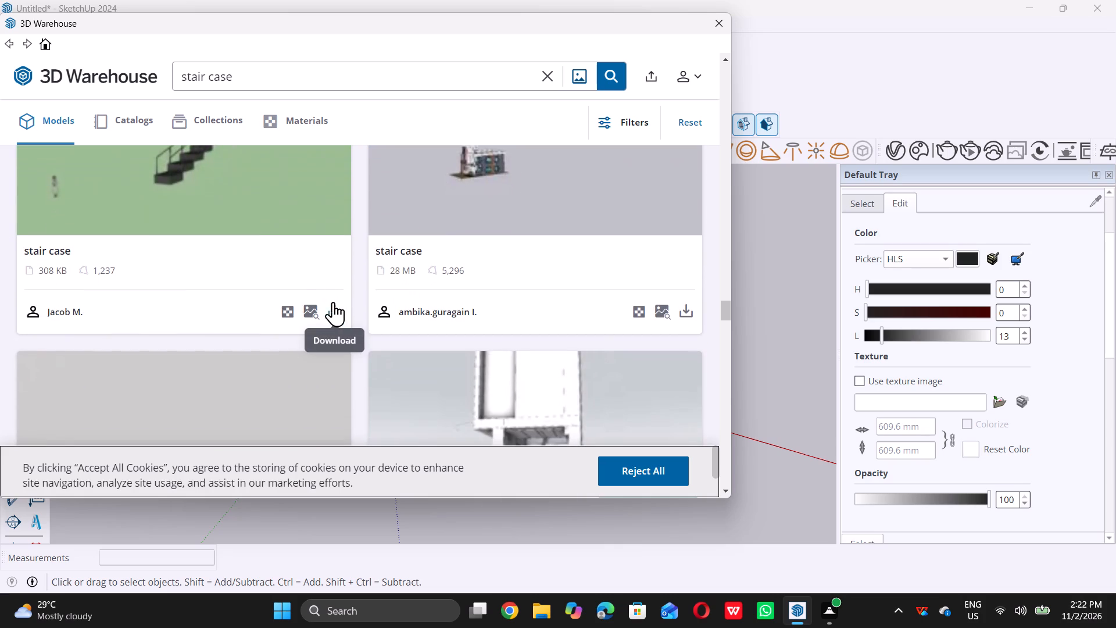
Download the 308 KB black straight "stair case" model with railings directly into the model and place it beside the two-level building.
double_click(335, 308)
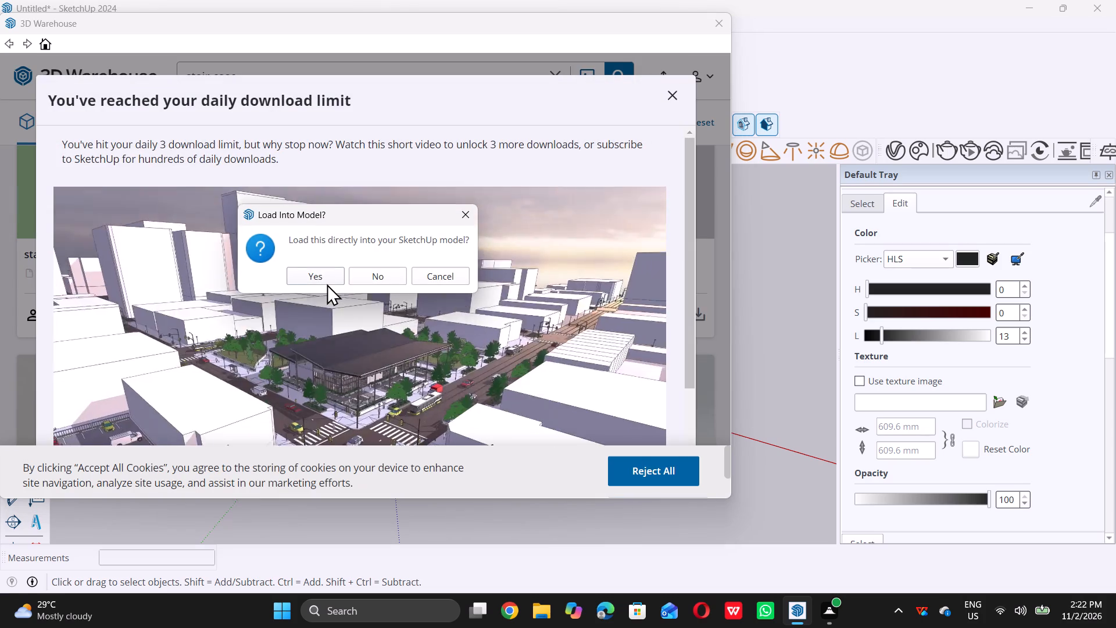
left_click(327, 281)
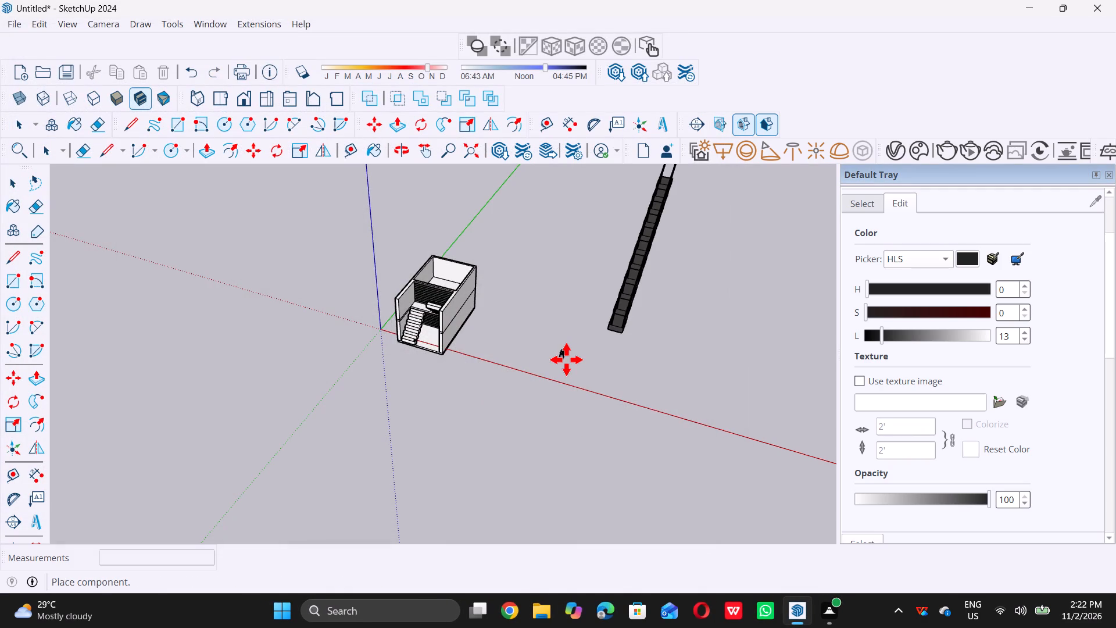
scroll(552, 377, "down", 4)
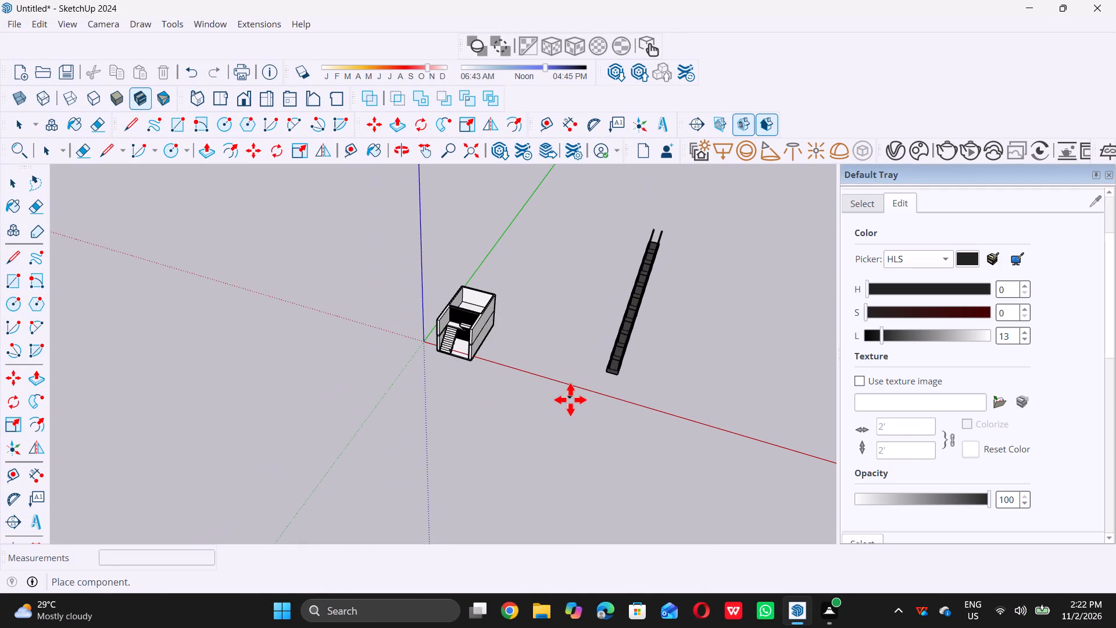
double_click(557, 403)
Examine the placed black staircase's treads and side railings up close and its overall size relative to the two-level building.
scroll(626, 336, "up", 5)
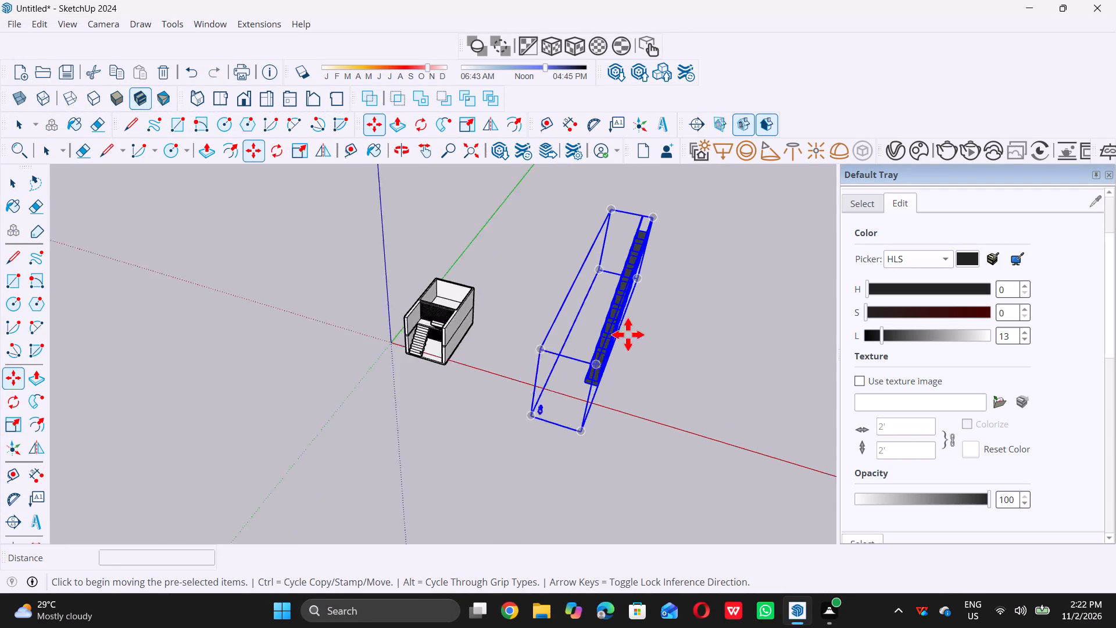
scroll(636, 318, "up", 11)
middle_click_drag(645, 378, 523, 329)
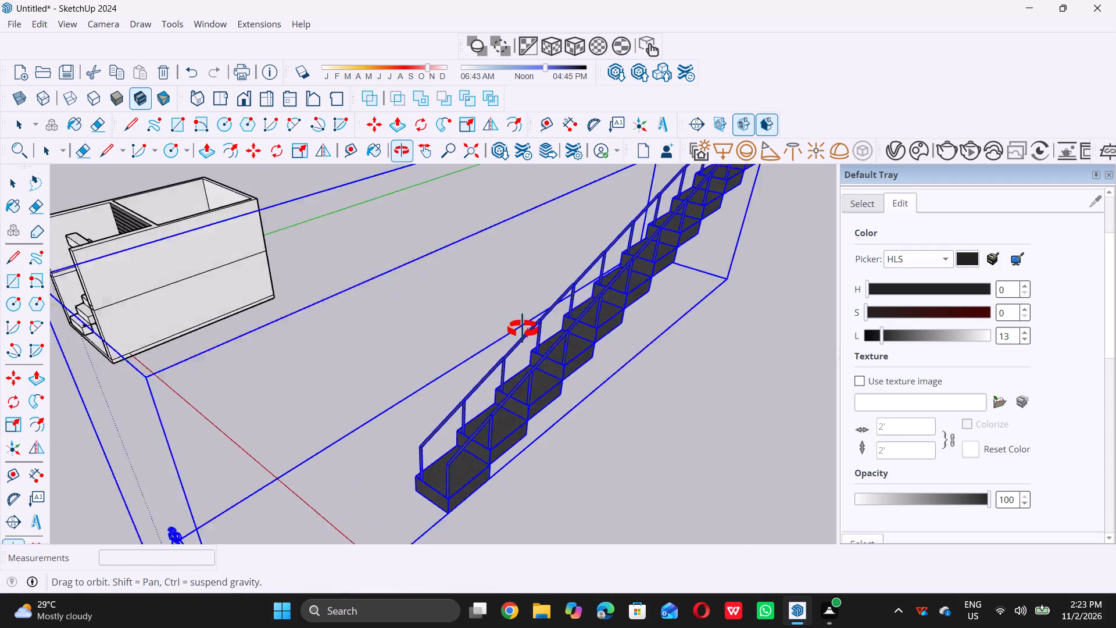
middle_click_drag(523, 329, 484, 338)
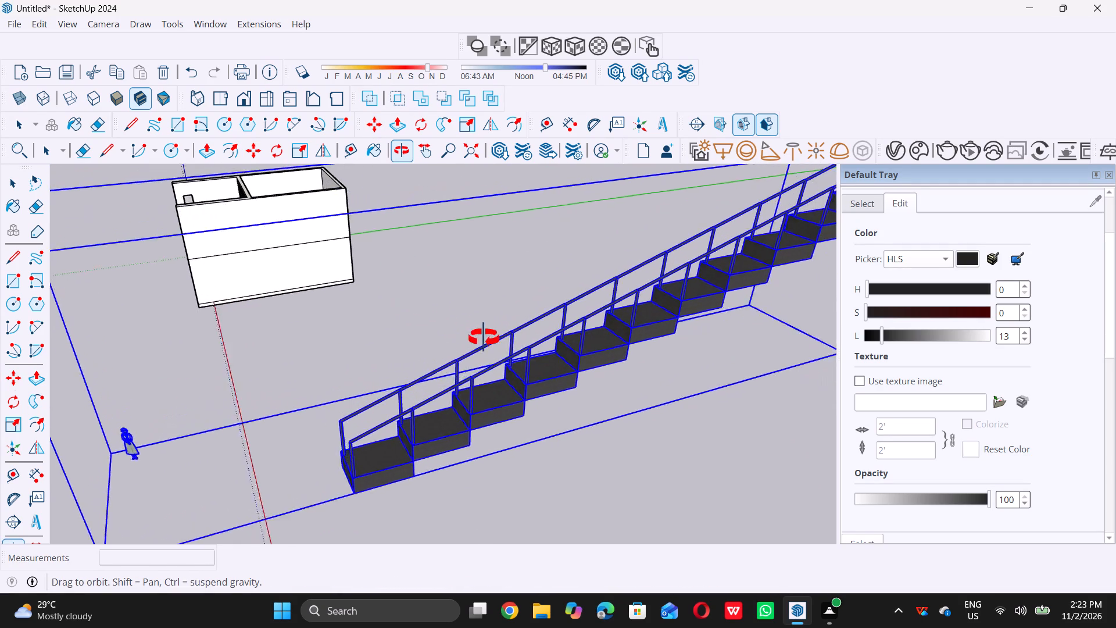
middle_click_drag(484, 338, 639, 361)
scroll(640, 359, "up", 1)
scroll(538, 335, "down", 4)
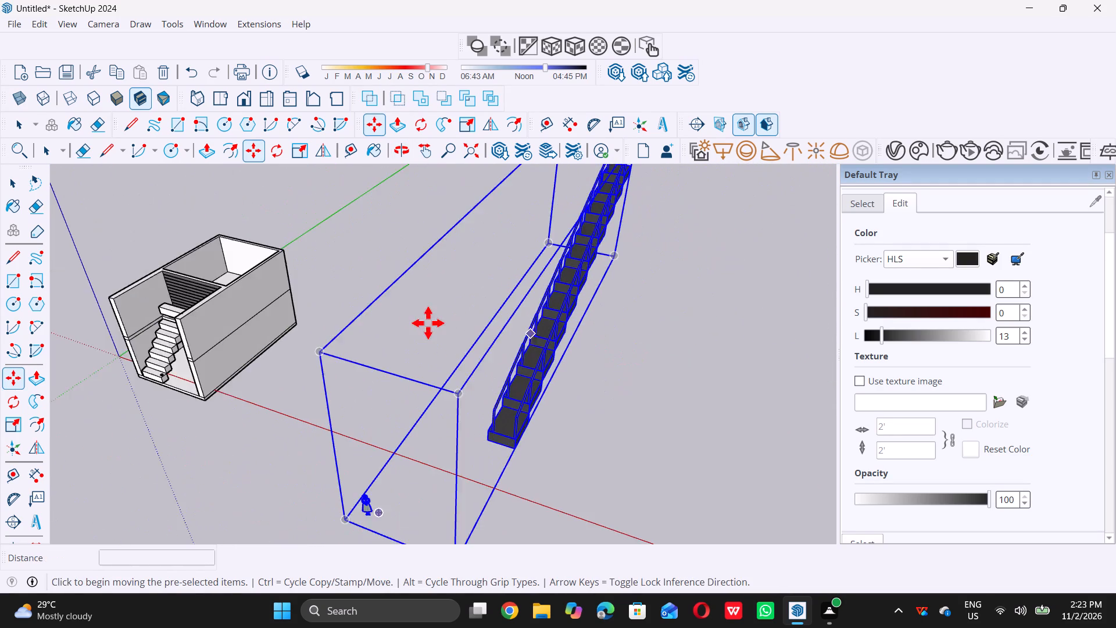
scroll(428, 323, "down", 13)
middle_click_drag(473, 354, 506, 337)
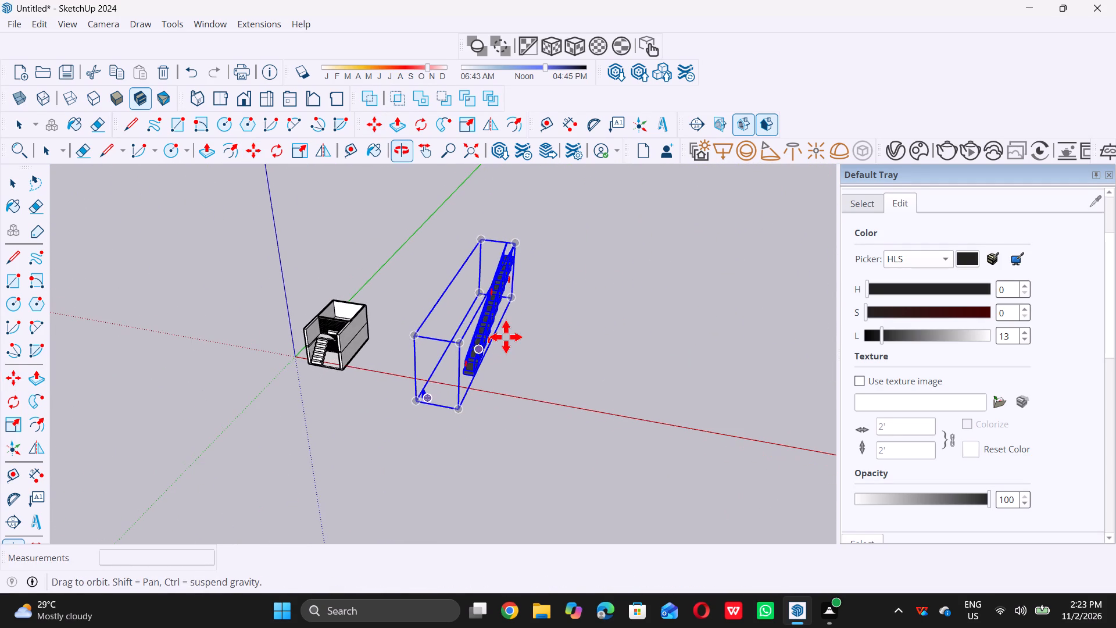
scroll(513, 313, "up", 6)
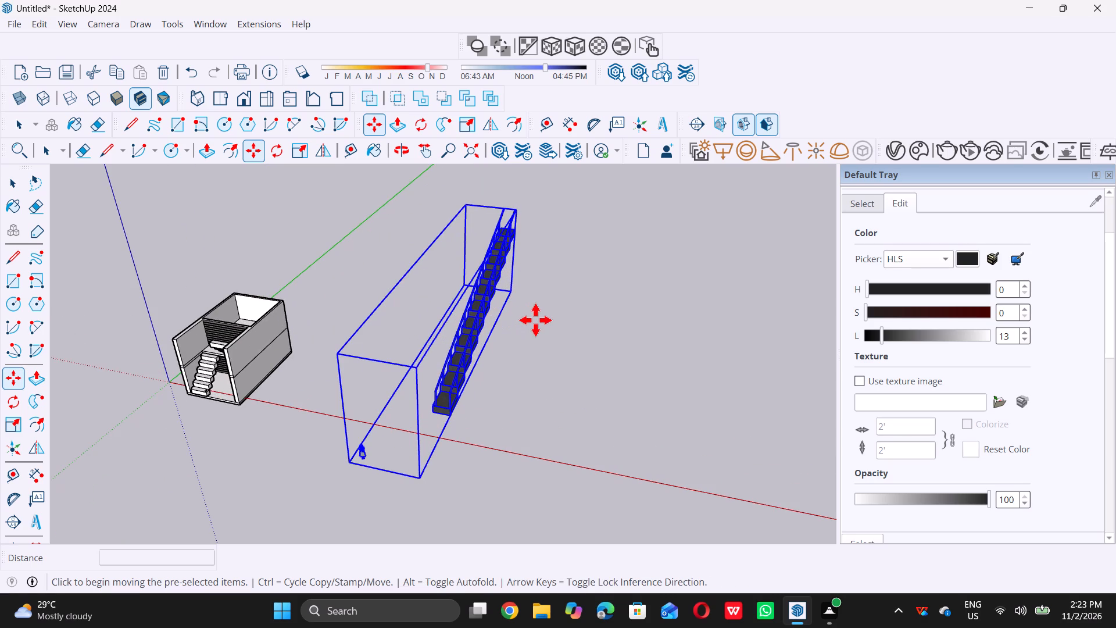
Explode the placed black staircase component into its separate parts.
key("space")
right_click(485, 309)
right_click(484, 309)
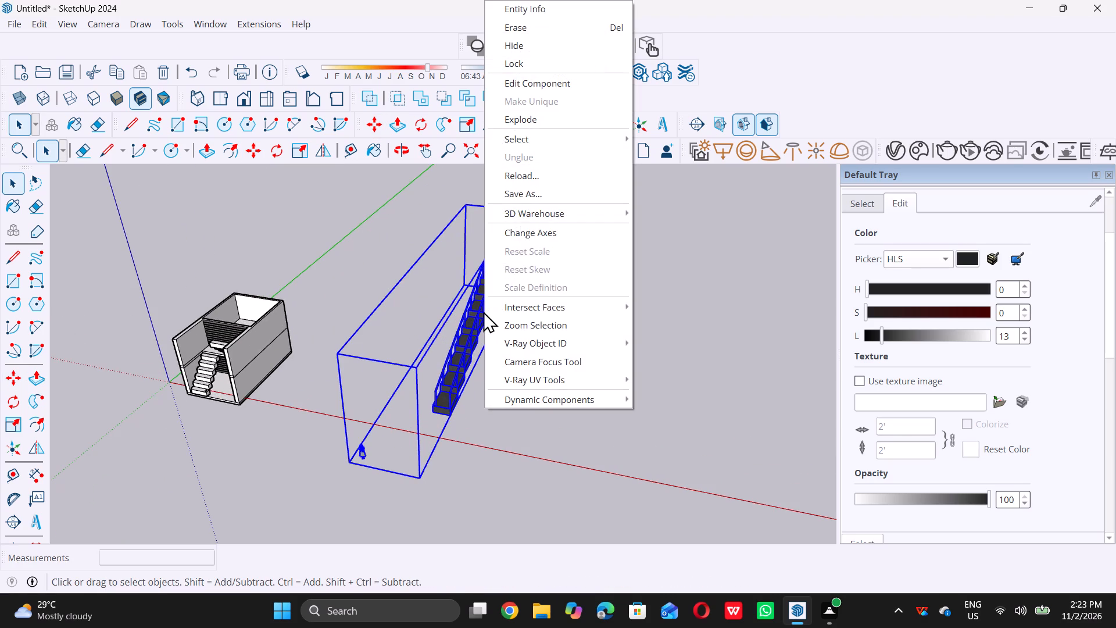
triple_click(561, 120)
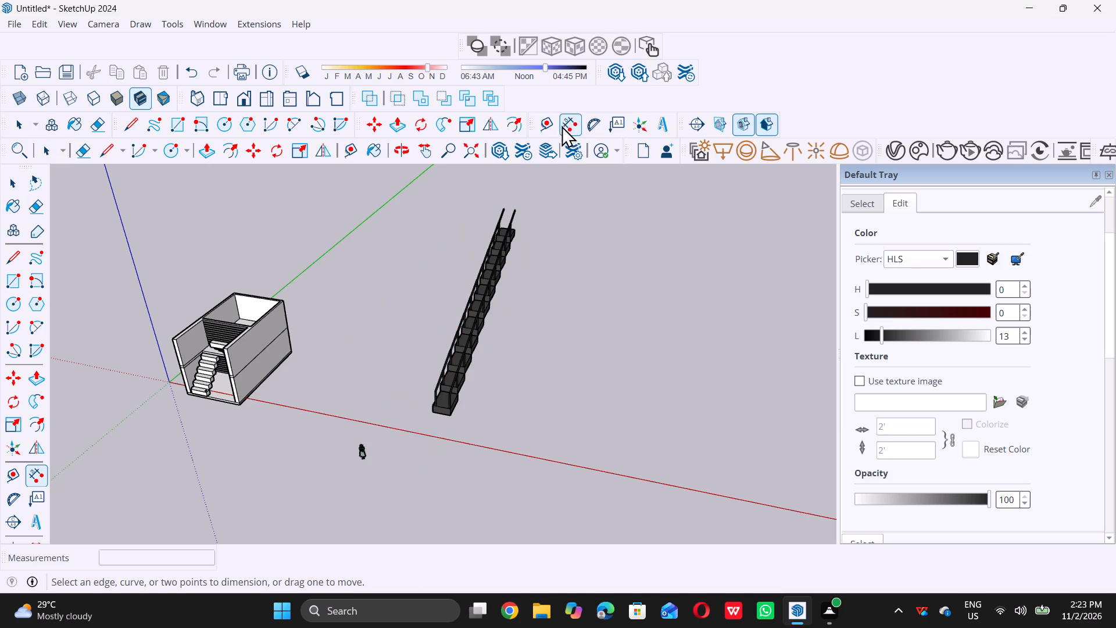
Delete the scale figure standing near the red axis in front of the building and the black staircase.
key("space")
scroll(361, 465, "up", 5)
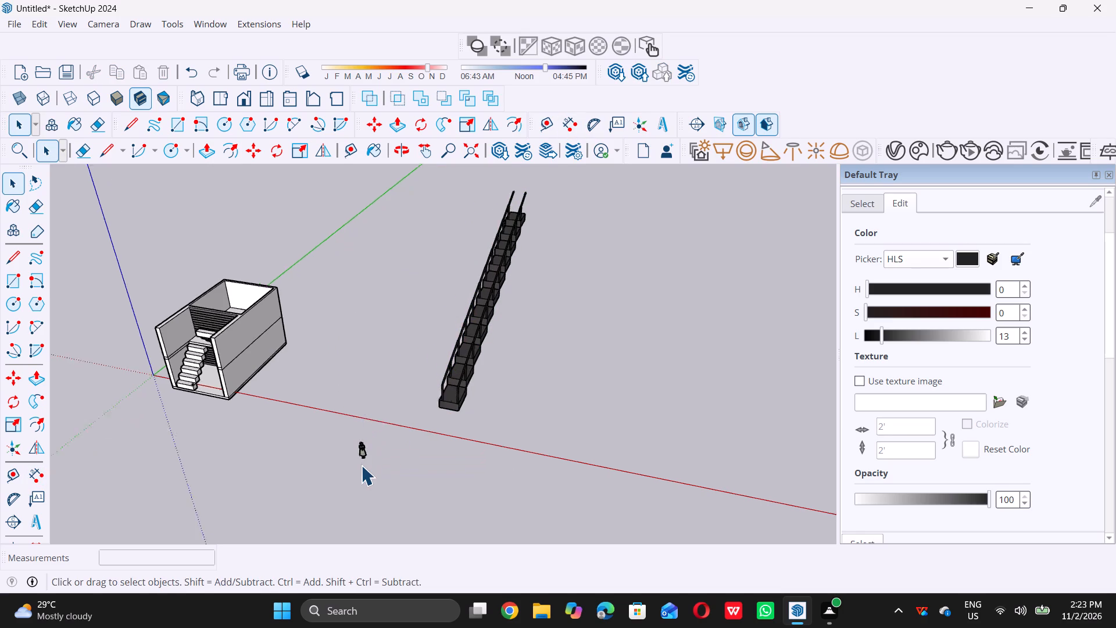
scroll(371, 456, "up", 4)
double_click(362, 438)
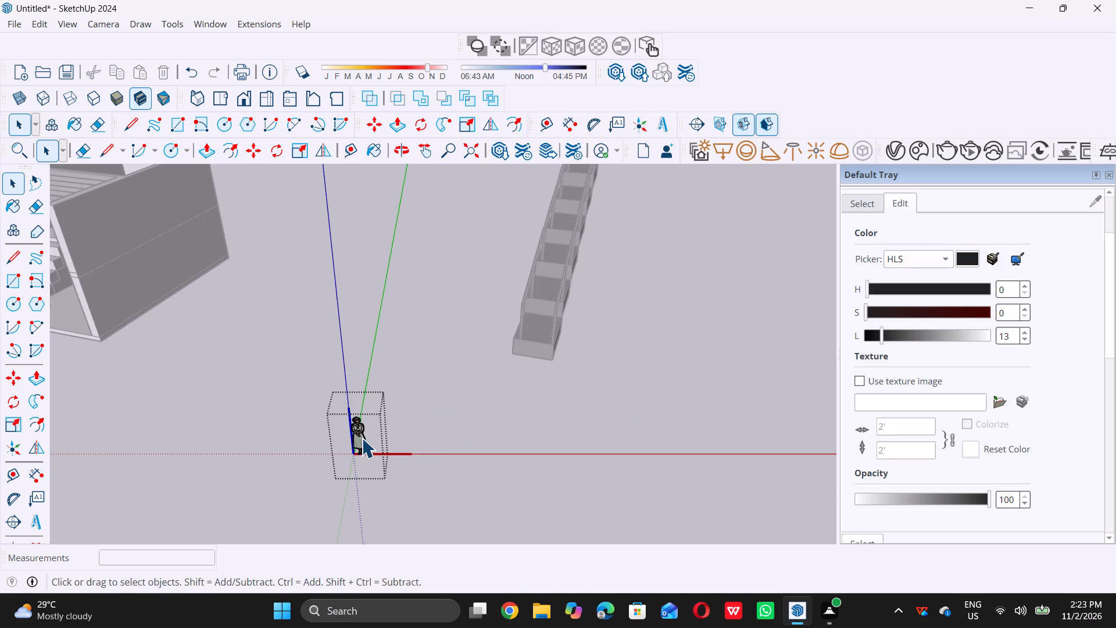
triple_click(483, 437)
double_click(359, 437)
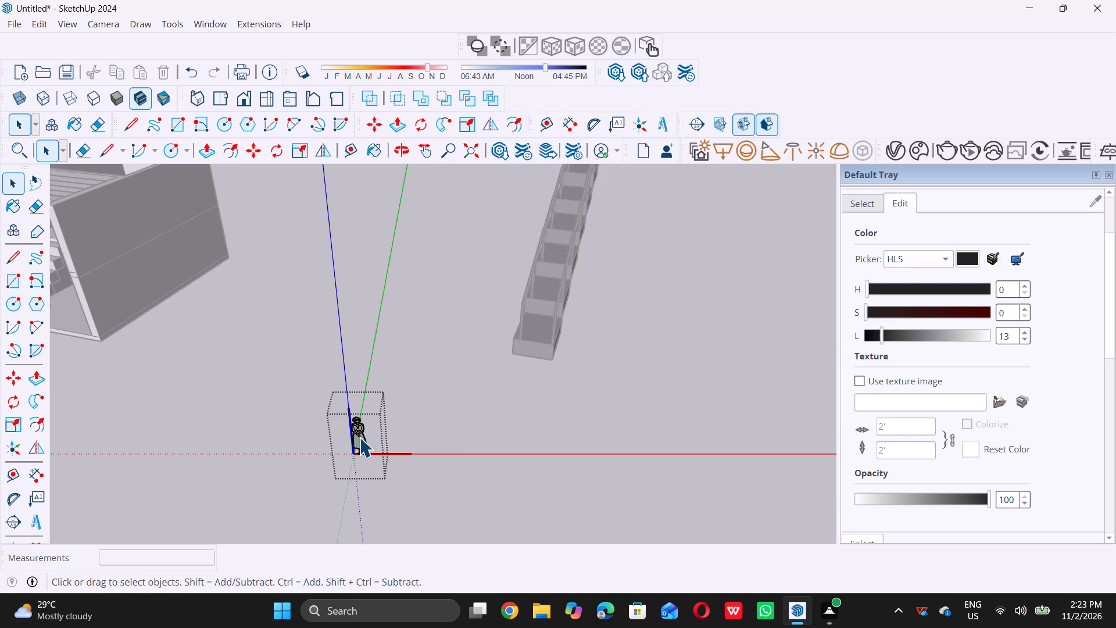
left_click(467, 422)
left_click(352, 438)
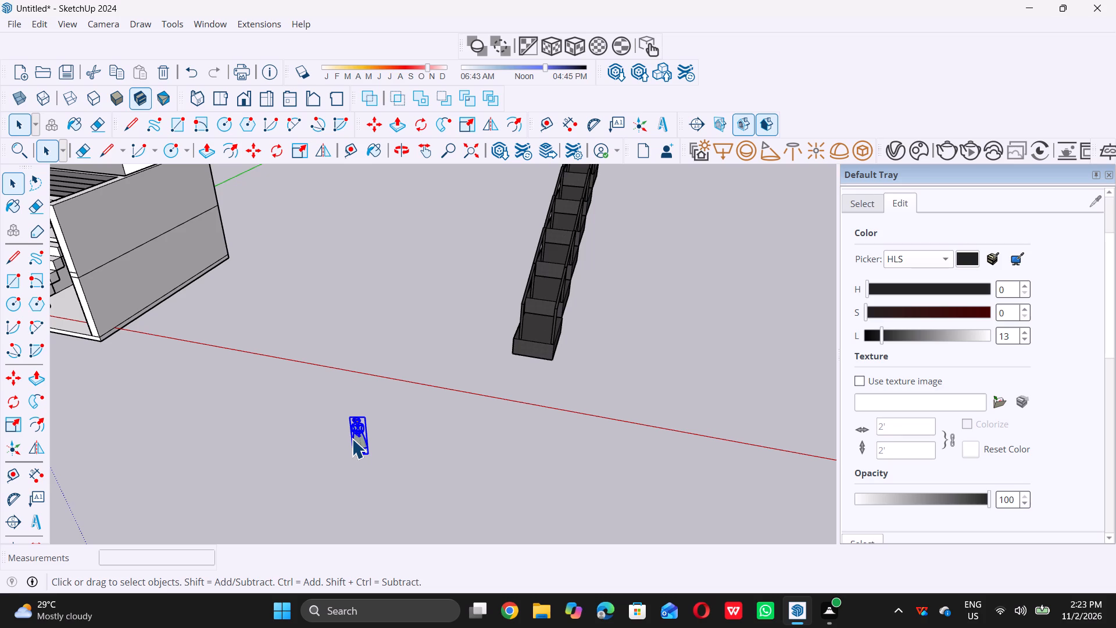
key("Delete")
scroll(386, 424, "down", 11)
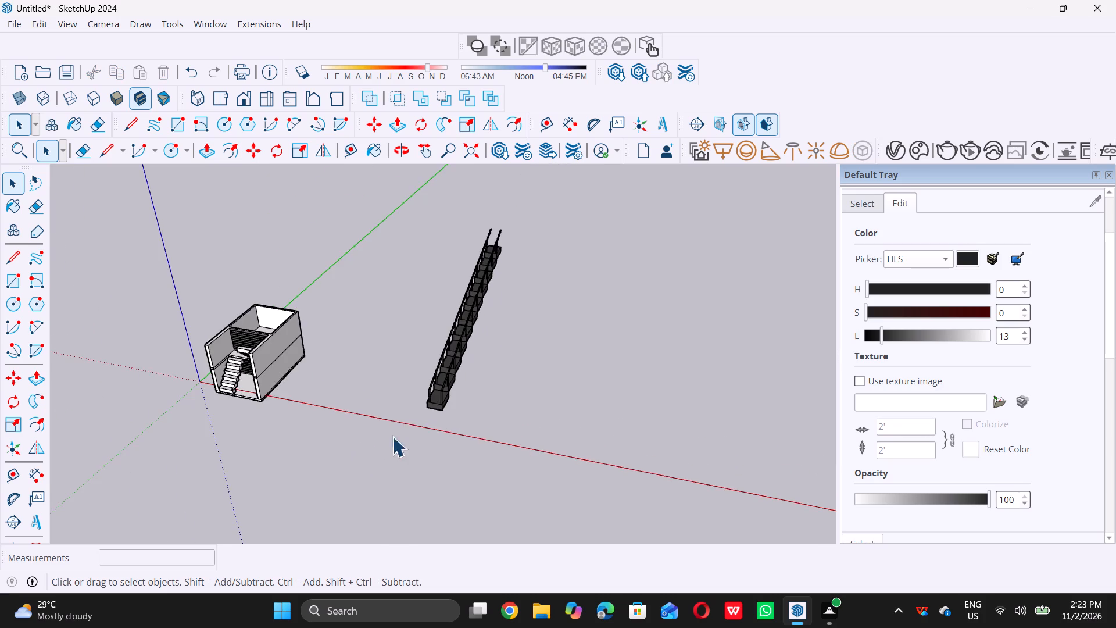
Examine the black staircase's treads, posts and handrails up close and from several angles beside the building.
scroll(432, 308, "up", 6)
scroll(466, 405, "up", 2)
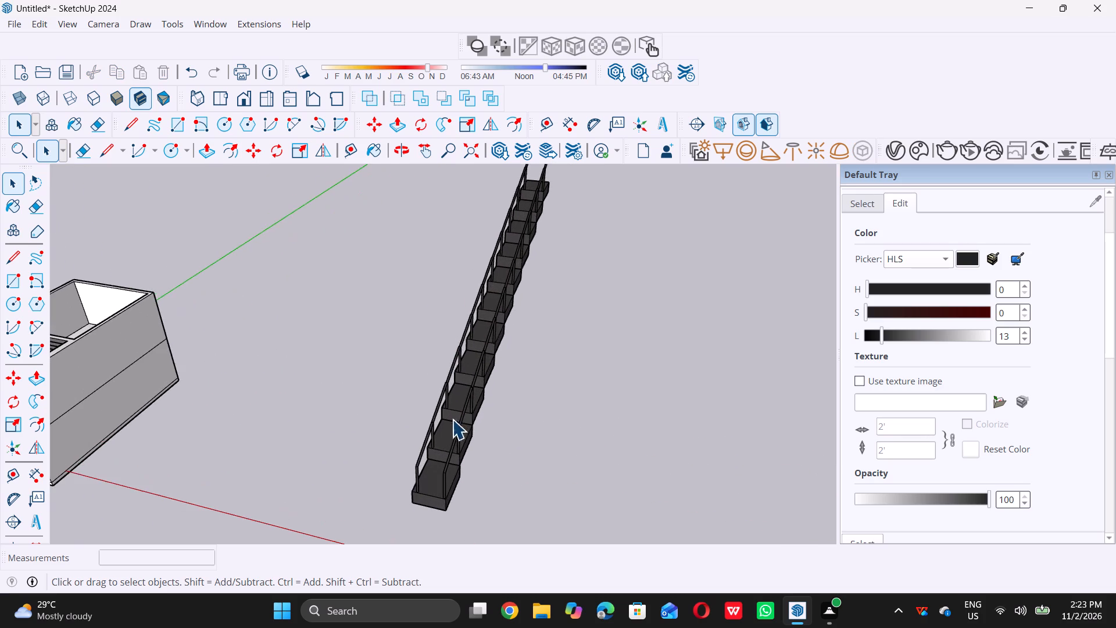
scroll(449, 420, "up", 13)
scroll(421, 431, "down", 12)
middle_click_drag(510, 445, 337, 372)
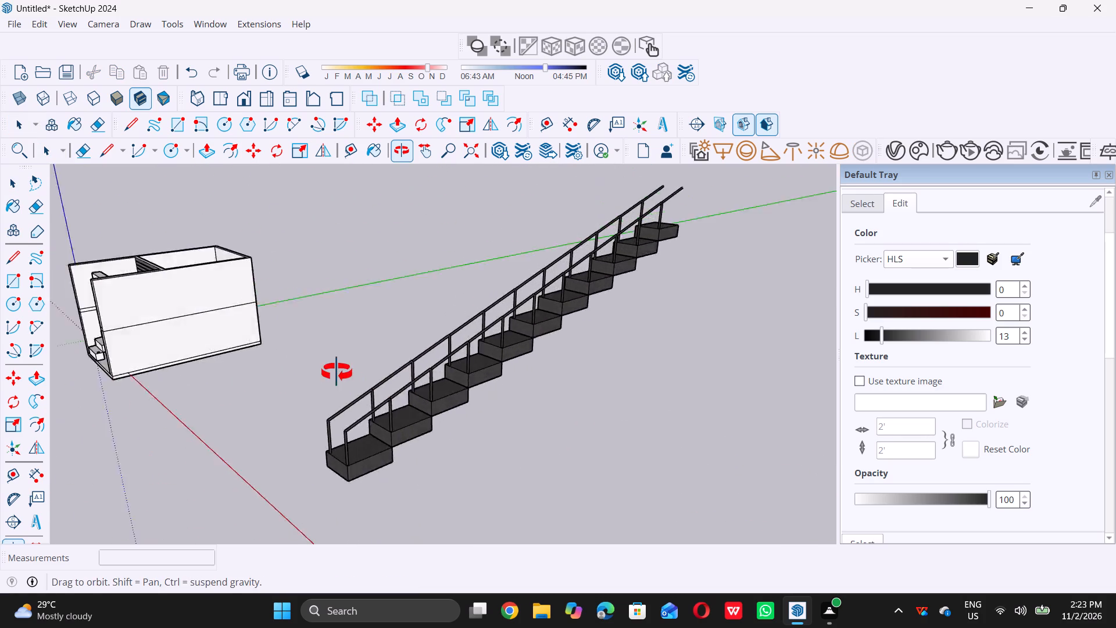
middle_click_drag(337, 372, 303, 361)
scroll(366, 388, "up", 6)
scroll(412, 413, "up", 7)
scroll(384, 410, "down", 1)
scroll(382, 410, "up", 4)
scroll(349, 402, "down", 4)
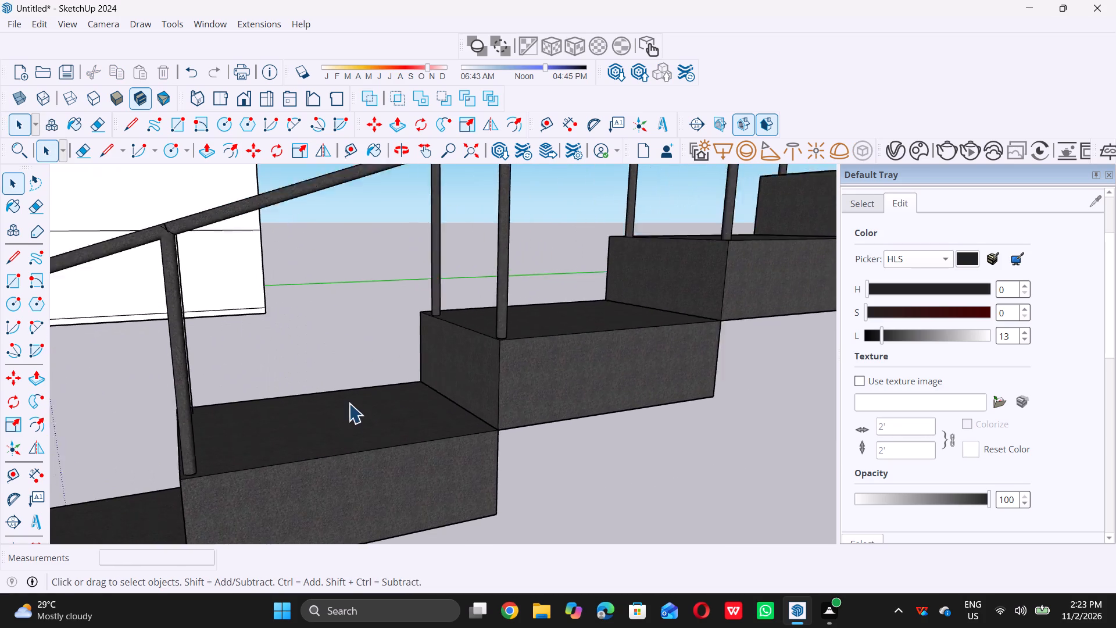
scroll(349, 403, "down", 19)
scroll(411, 398, "down", 5)
middle_click_drag(382, 418, 457, 448)
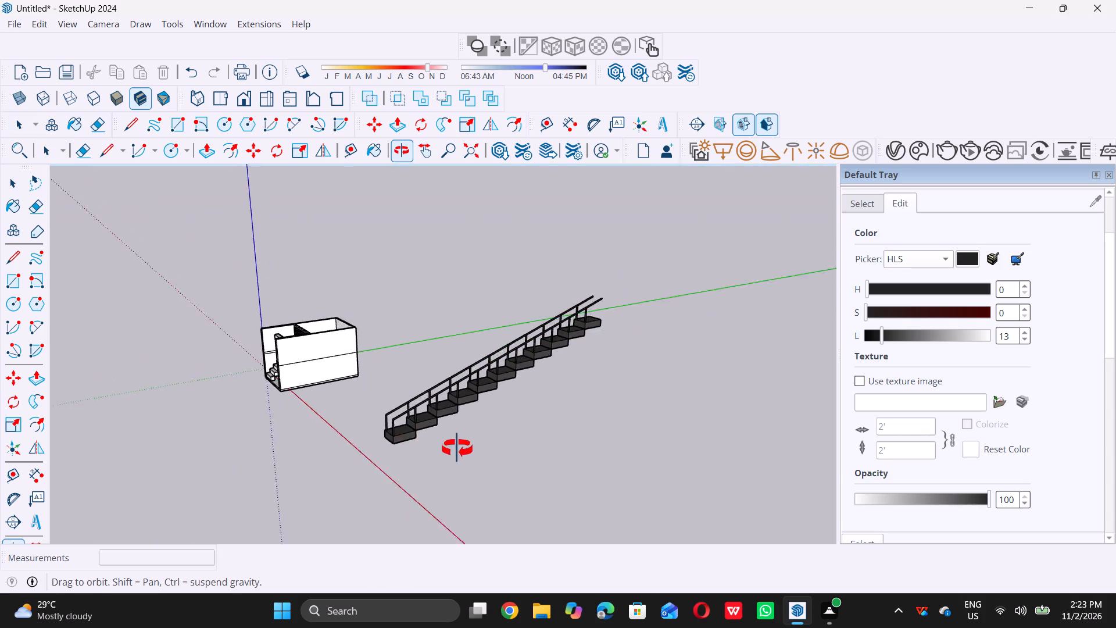
middle_click_drag(457, 448, 597, 481)
scroll(563, 436, "up", 6)
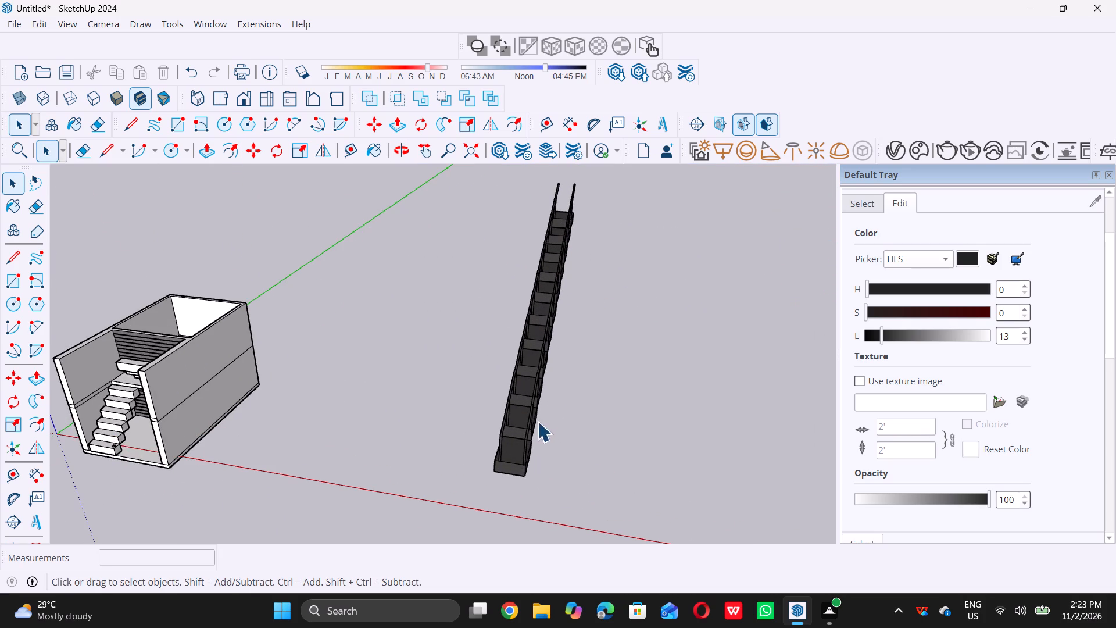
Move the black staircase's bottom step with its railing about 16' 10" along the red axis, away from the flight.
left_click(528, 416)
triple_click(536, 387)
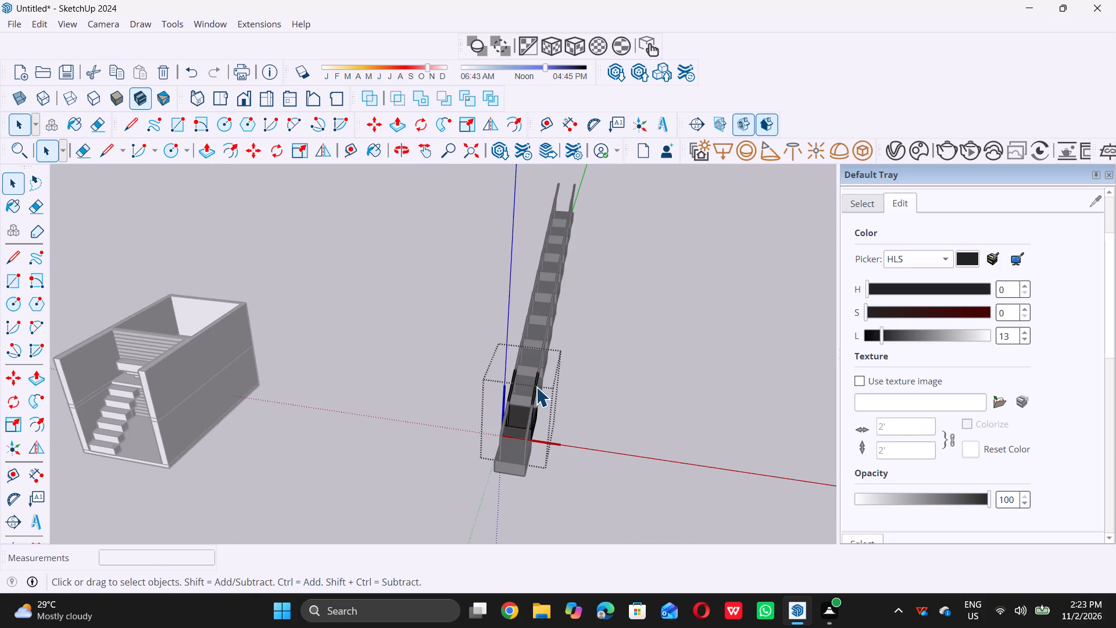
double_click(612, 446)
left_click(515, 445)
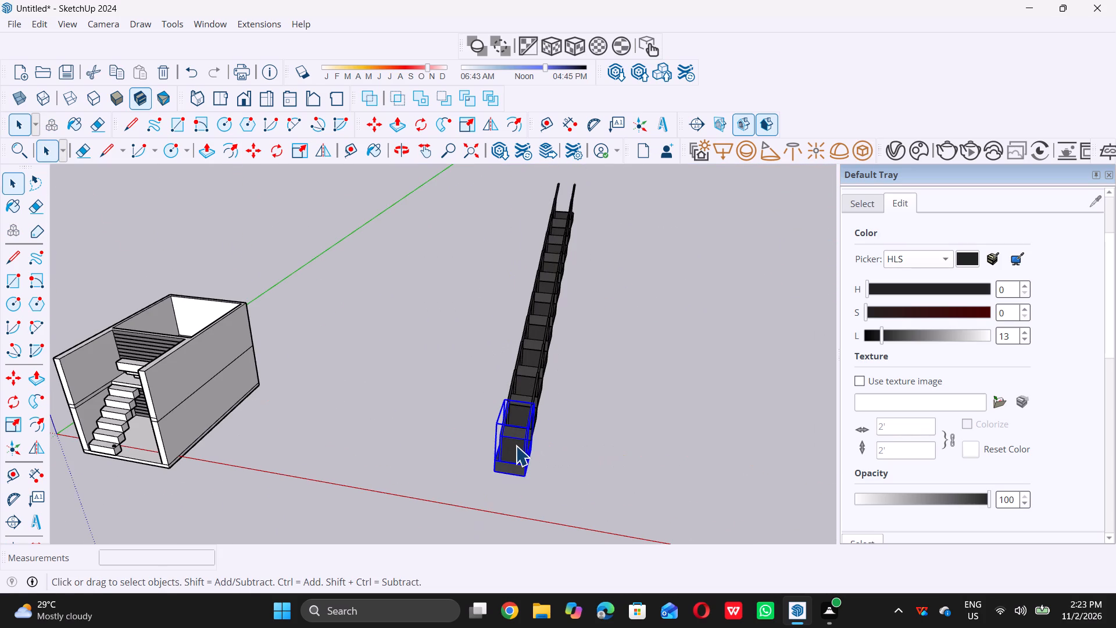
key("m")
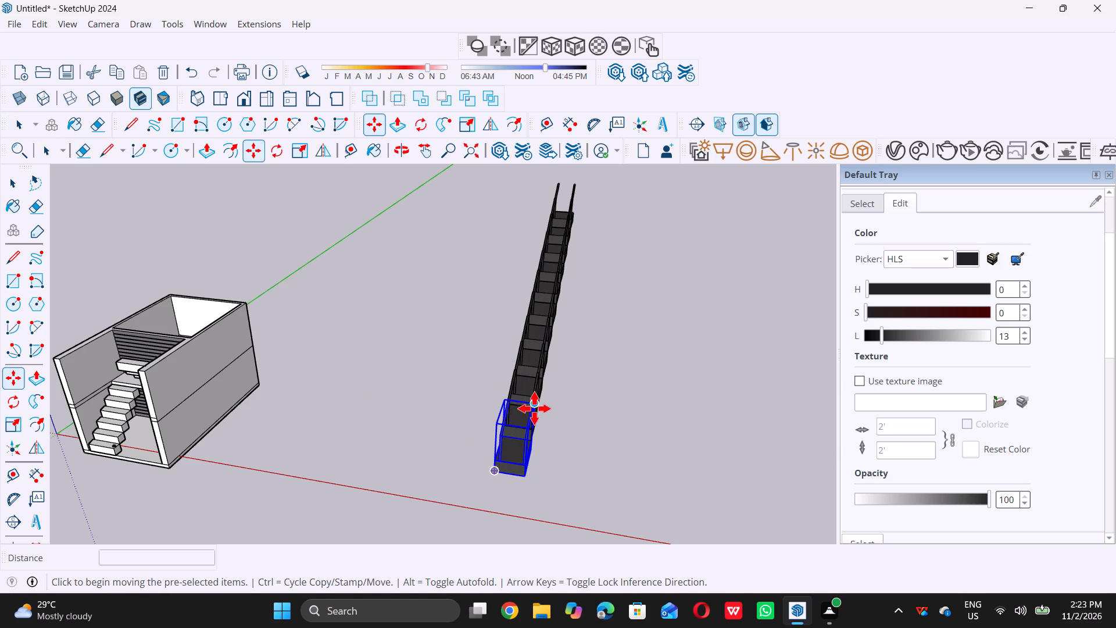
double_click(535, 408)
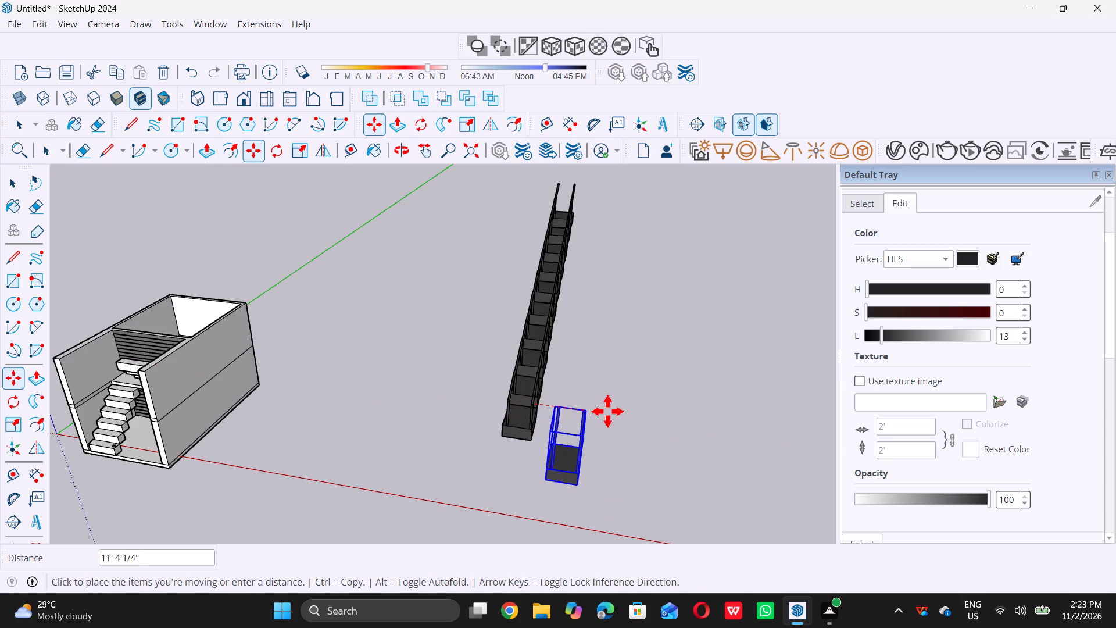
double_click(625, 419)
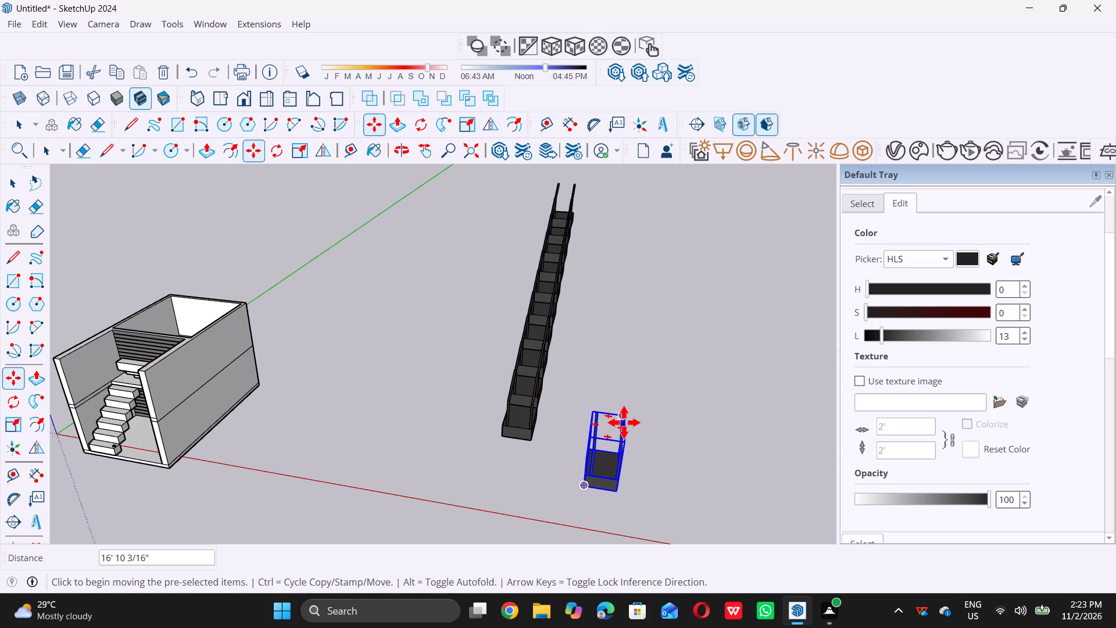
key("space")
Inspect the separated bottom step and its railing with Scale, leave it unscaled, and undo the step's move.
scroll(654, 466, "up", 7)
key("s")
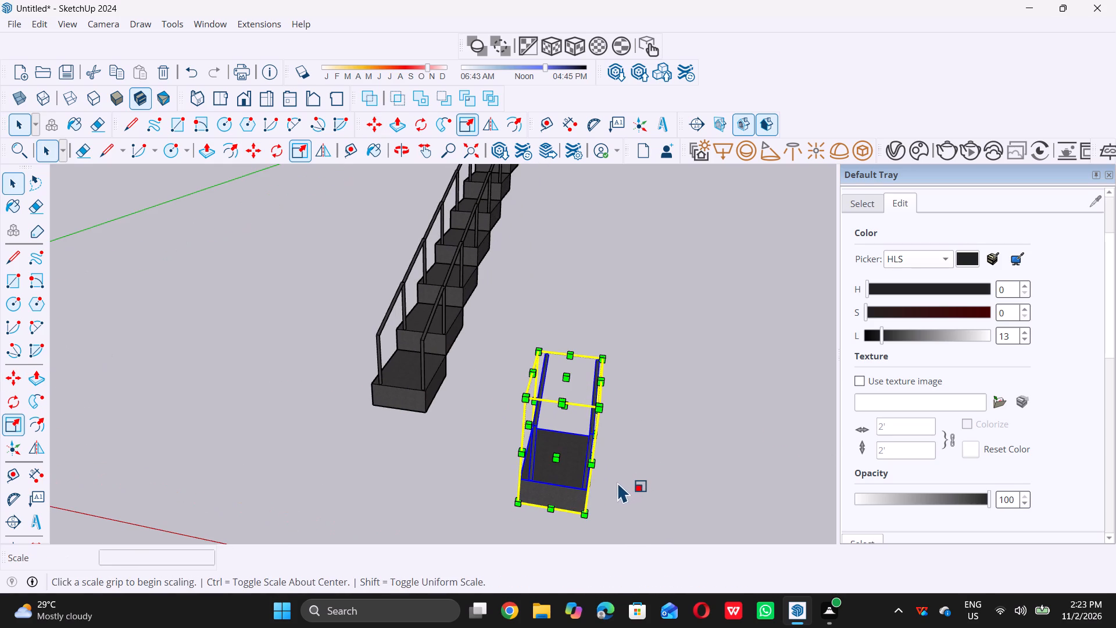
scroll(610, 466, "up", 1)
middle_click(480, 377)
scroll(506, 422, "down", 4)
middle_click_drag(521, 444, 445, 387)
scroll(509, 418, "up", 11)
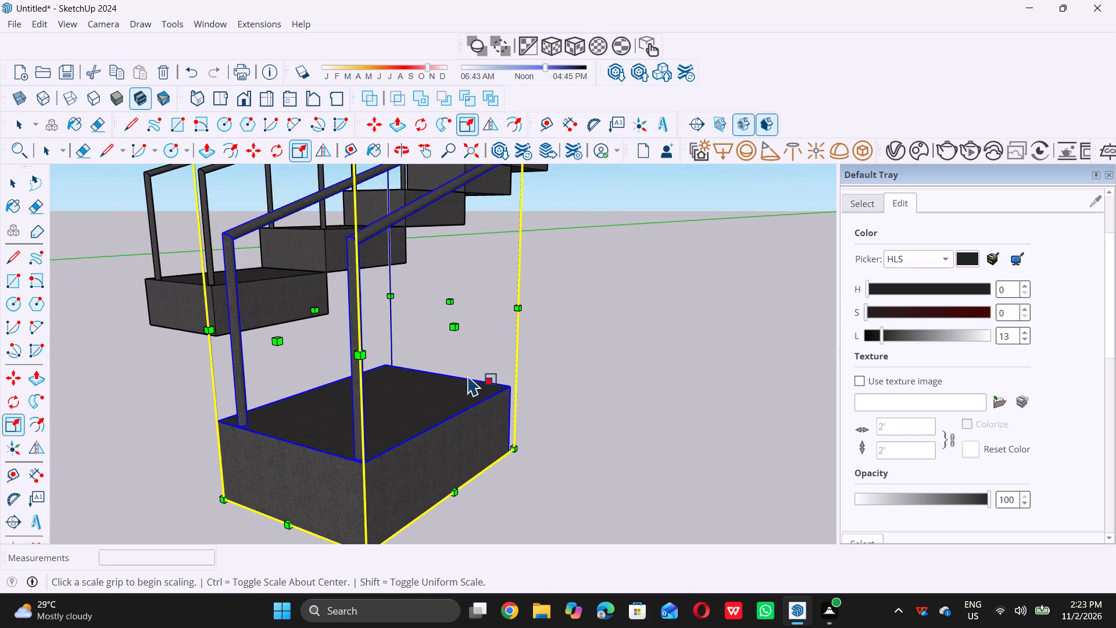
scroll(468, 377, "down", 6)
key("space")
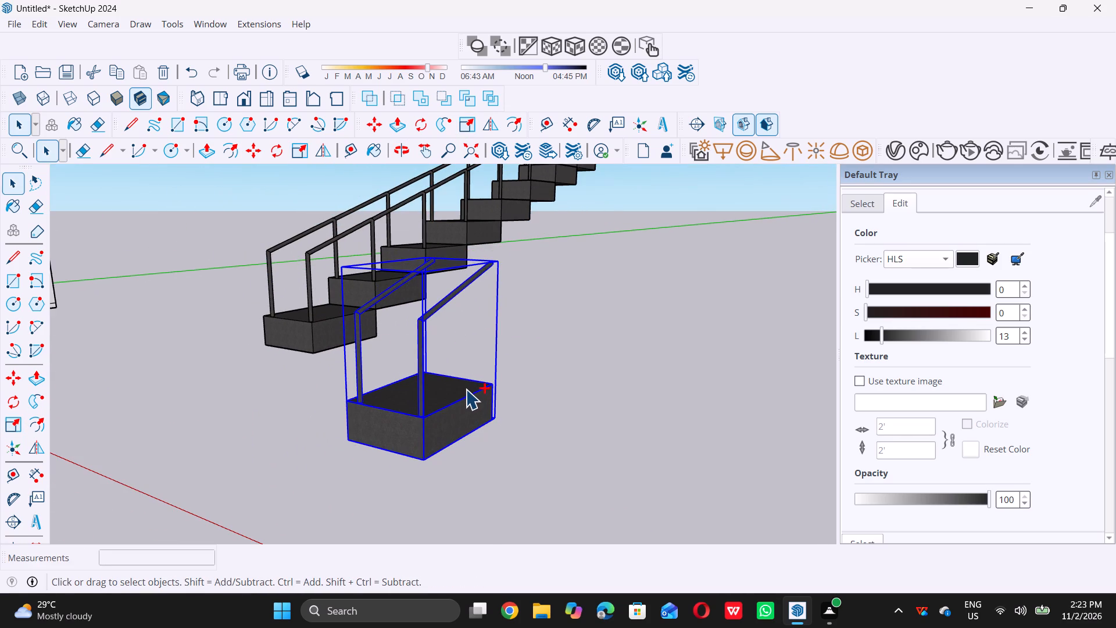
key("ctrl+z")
Check how the black staircase's parts are grouped by selecting and opening individual step modules.
scroll(459, 392, "down", 16)
middle_click_drag(427, 408, 456, 469)
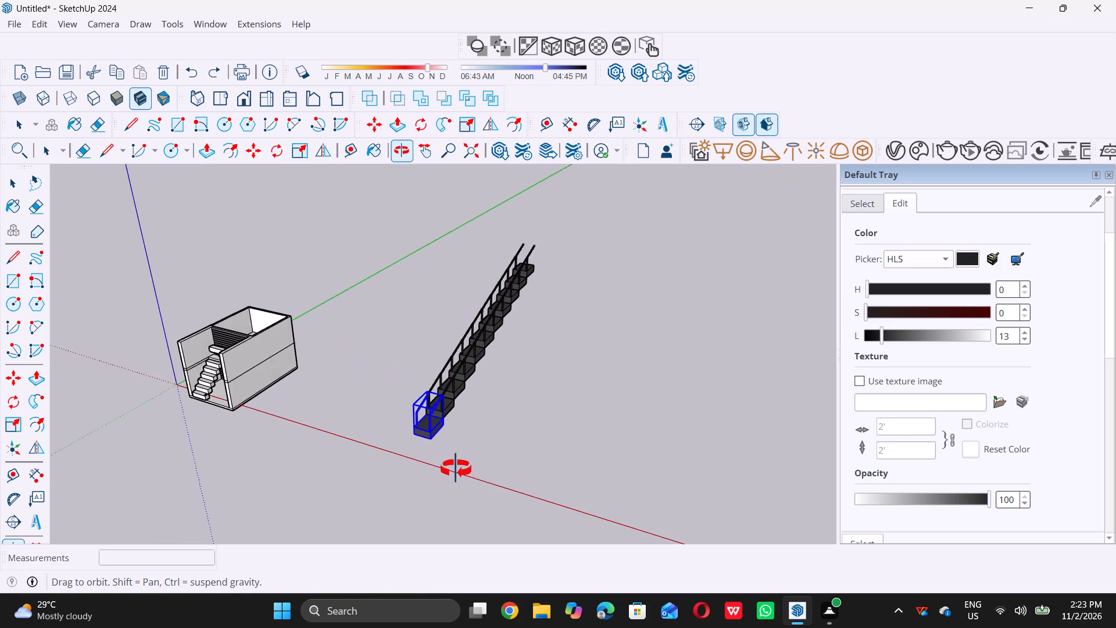
middle_click_drag(456, 469, 456, 469)
double_click(449, 371)
triple_click(566, 386)
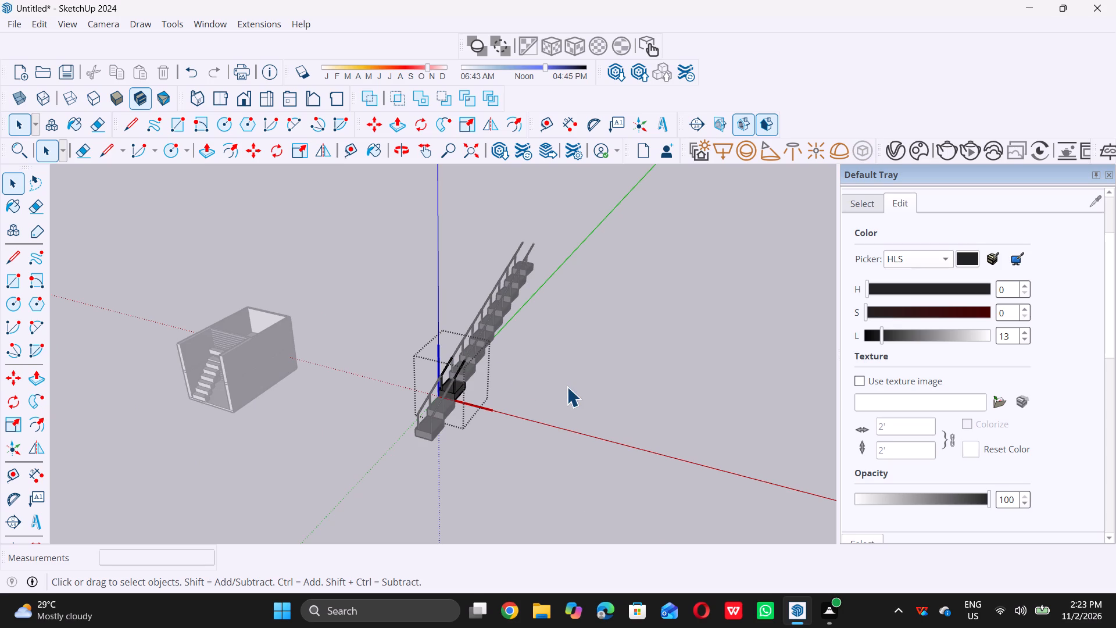
double_click(567, 387)
left_click(362, 223)
left_click_drag(365, 228, 532, 387)
left_click_drag(549, 397, 631, 445)
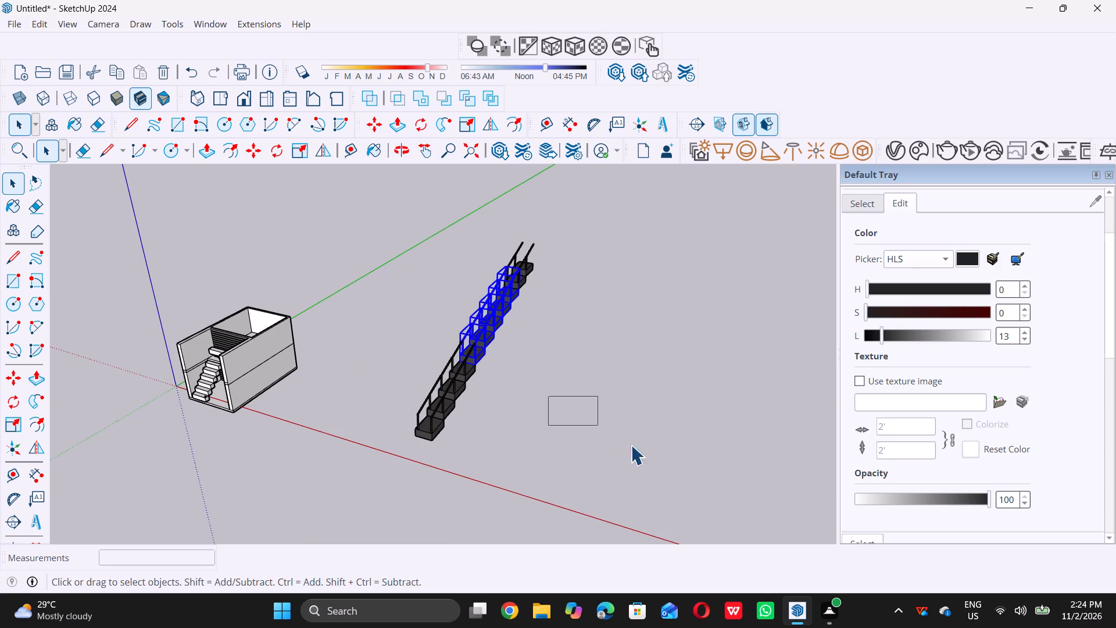
left_click_drag(631, 445, 684, 487)
left_click(684, 488)
triple_click(438, 403)
left_click_drag(442, 397, 447, 391)
triple_click(481, 348)
double_click(484, 345)
left_click_drag(488, 340, 493, 335)
double_click(509, 315)
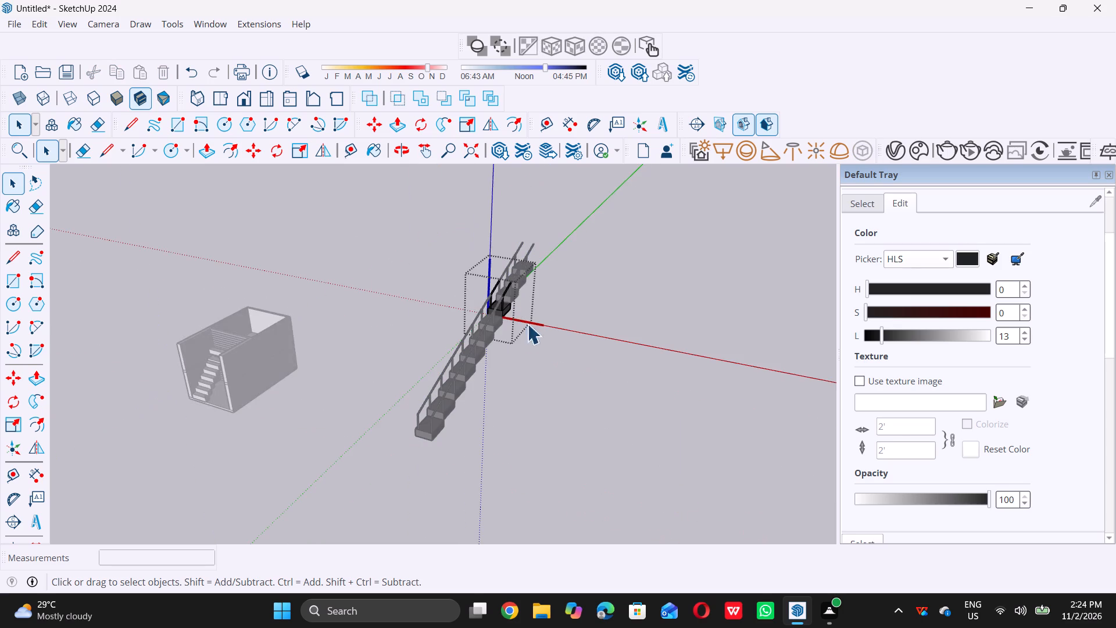
left_click(552, 361)
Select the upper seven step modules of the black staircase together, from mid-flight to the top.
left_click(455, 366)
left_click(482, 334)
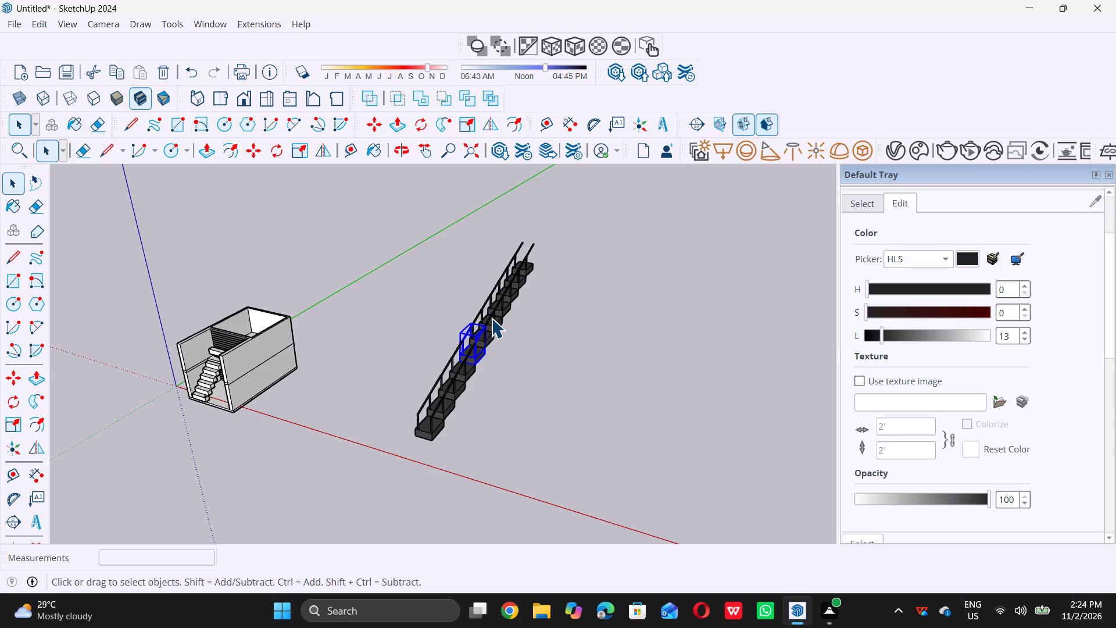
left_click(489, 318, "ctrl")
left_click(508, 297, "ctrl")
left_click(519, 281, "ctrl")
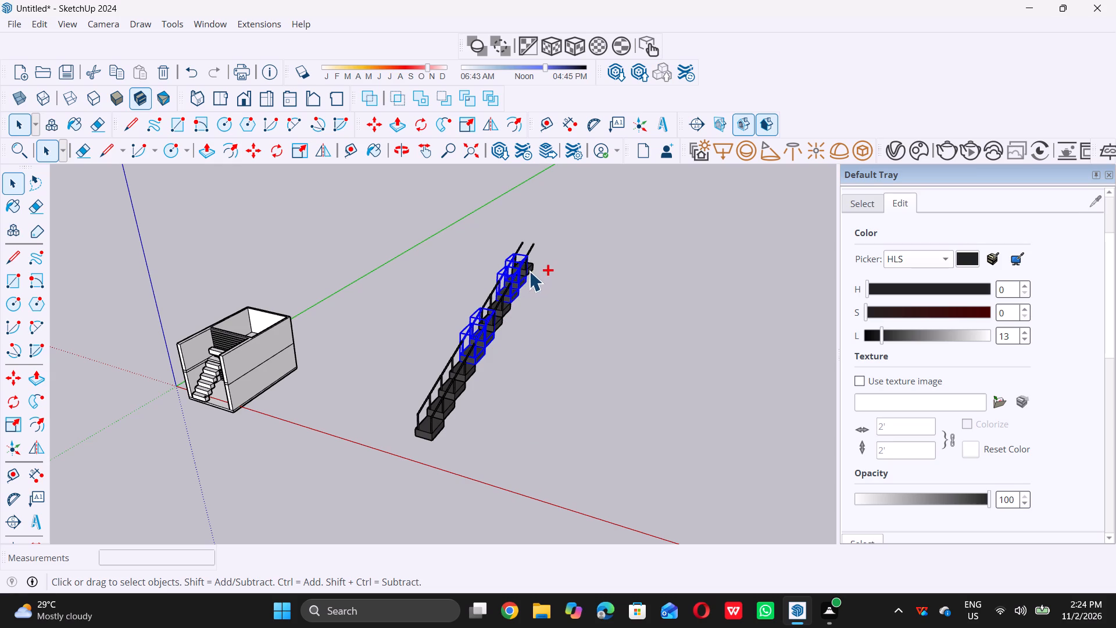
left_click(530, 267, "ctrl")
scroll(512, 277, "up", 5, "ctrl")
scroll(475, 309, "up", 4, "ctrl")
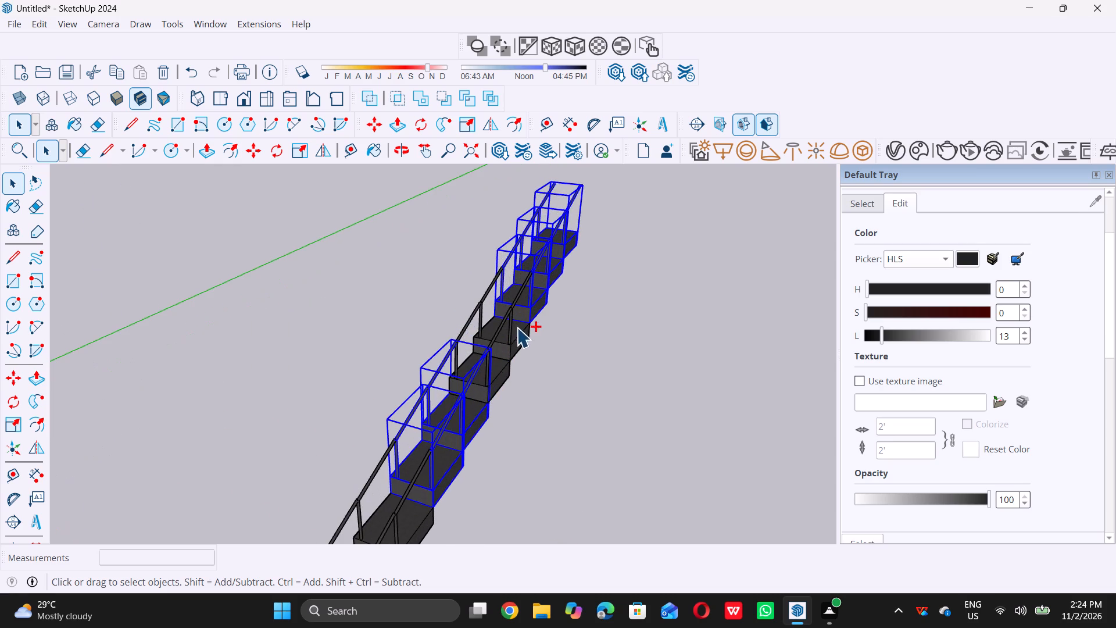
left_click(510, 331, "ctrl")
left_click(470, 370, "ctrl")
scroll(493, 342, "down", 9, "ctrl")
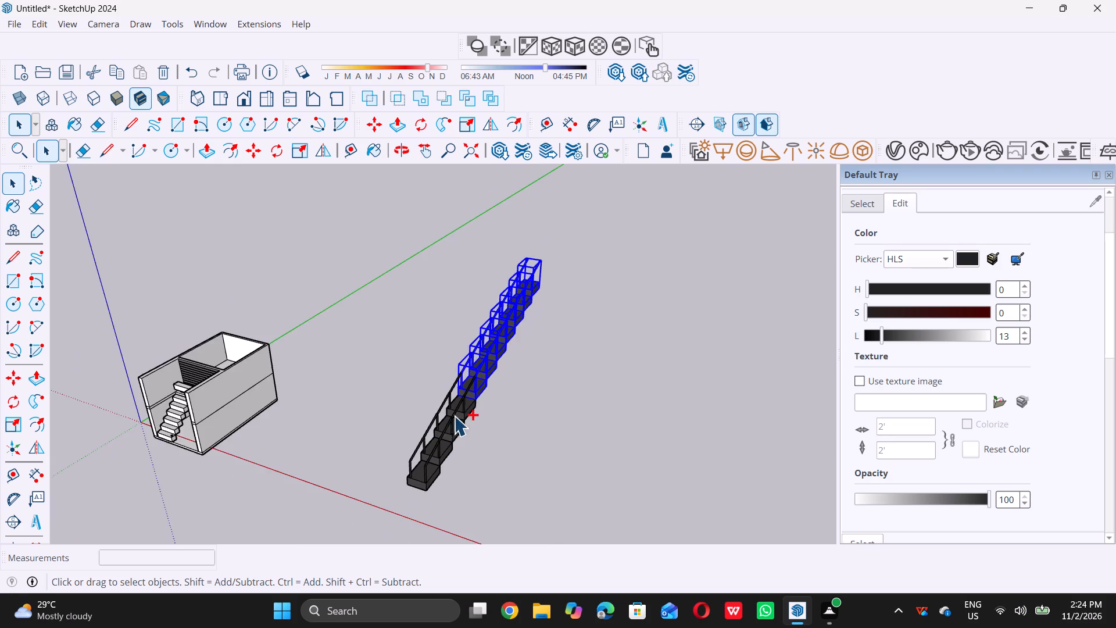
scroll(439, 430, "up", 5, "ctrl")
Open the black staircase's lower step modules one at a time to examine their treads and railings.
double_click(413, 483, "ctrl")
triple_click(519, 449, "ctrl")
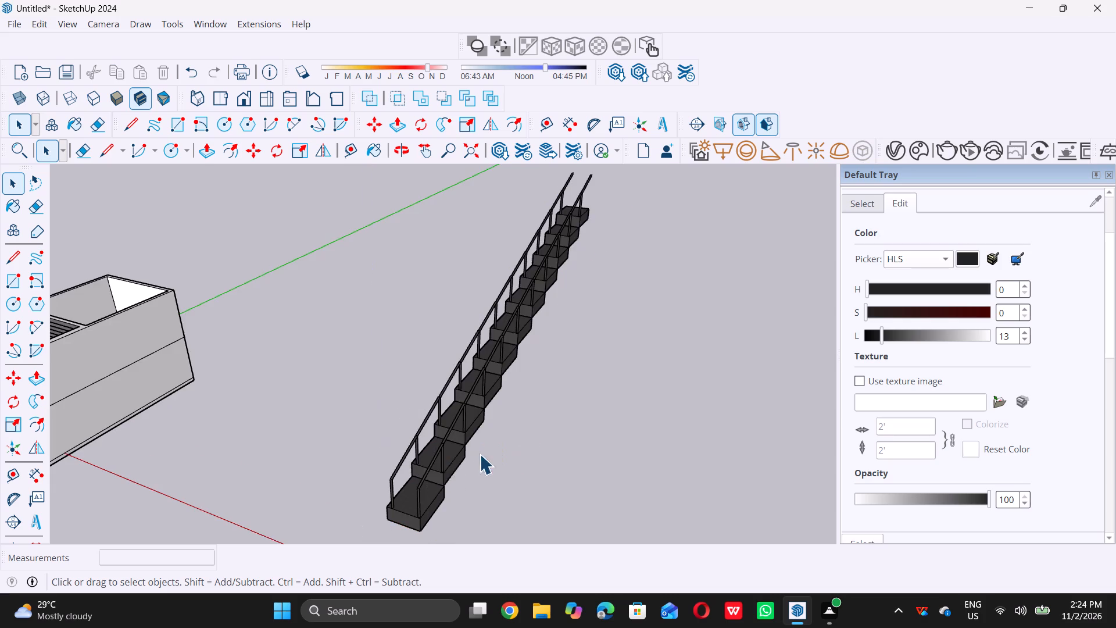
double_click(437, 456)
left_click(460, 442)
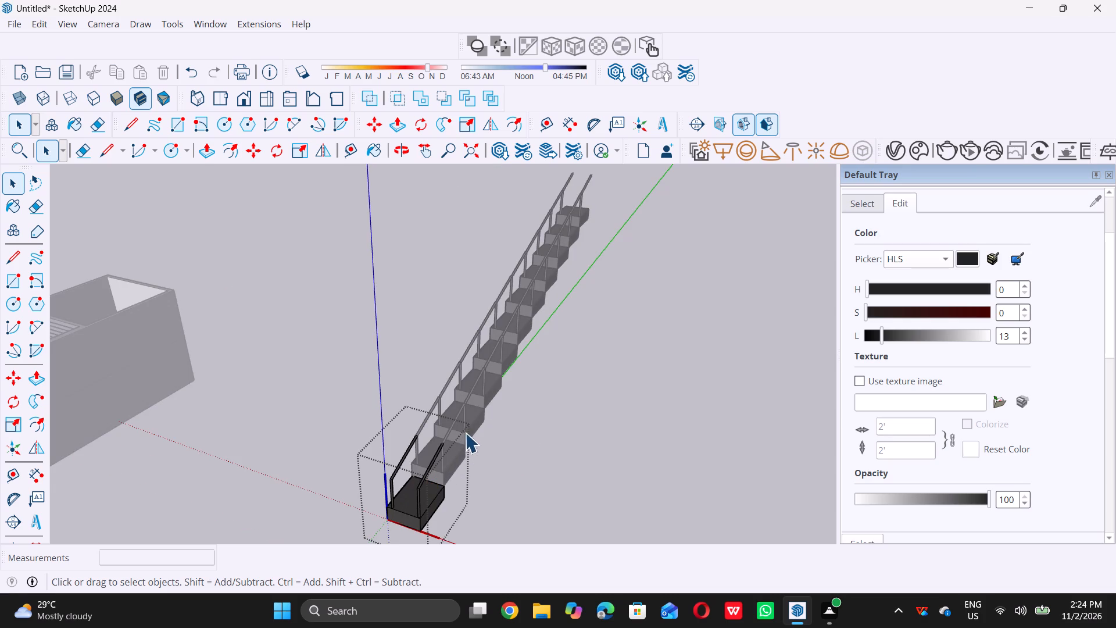
left_click(527, 424)
double_click(464, 417, "ctrl")
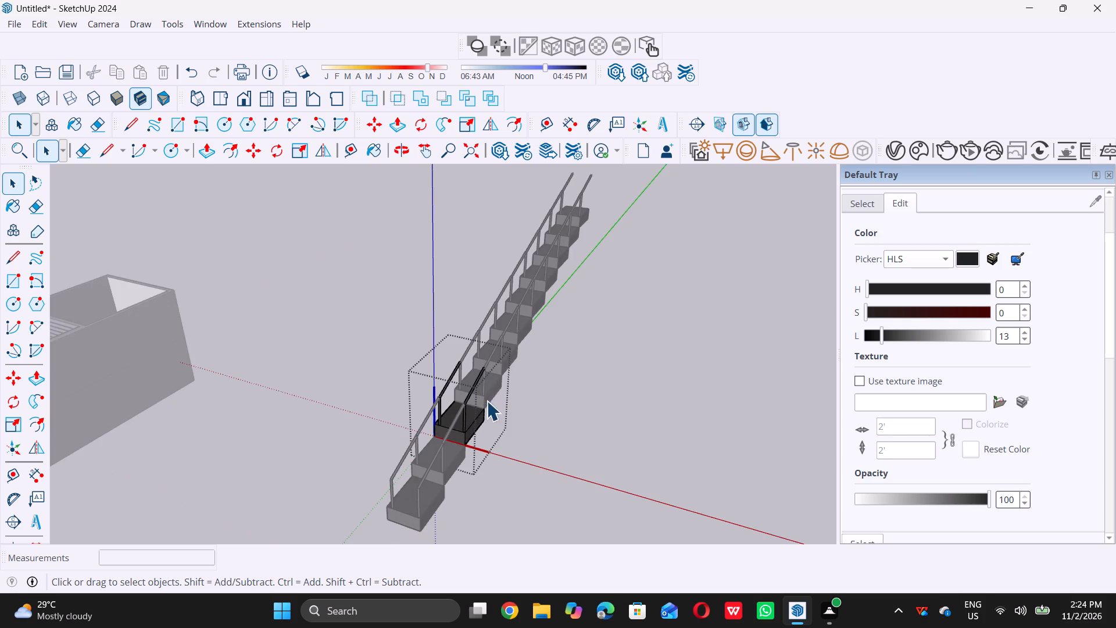
double_click(535, 435)
left_click(474, 387)
left_click(502, 355)
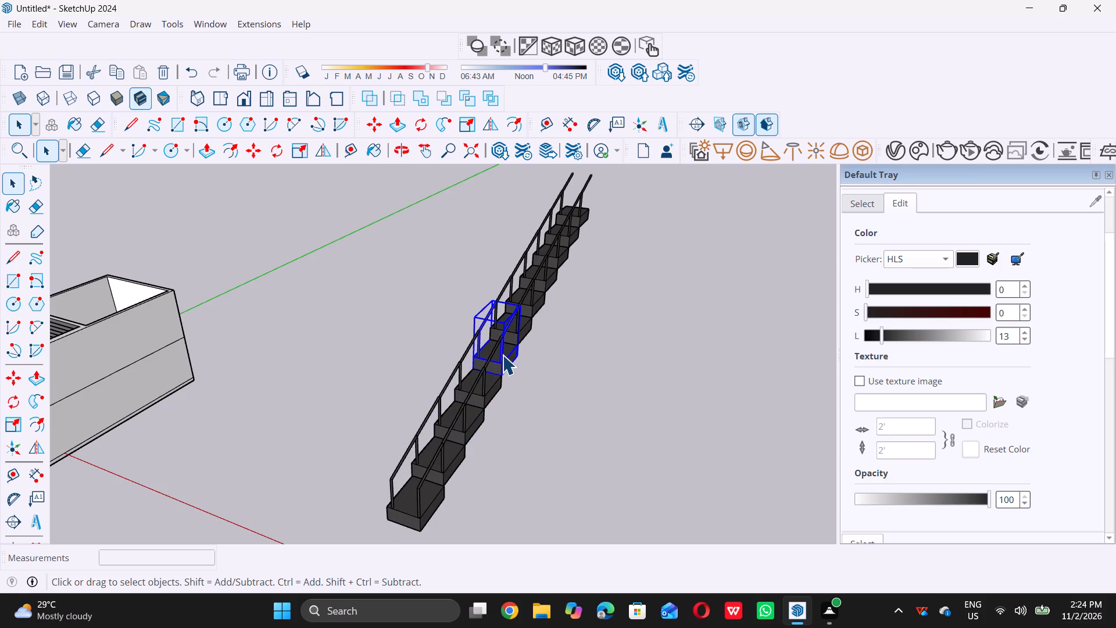
double_click(480, 381, "ctrl")
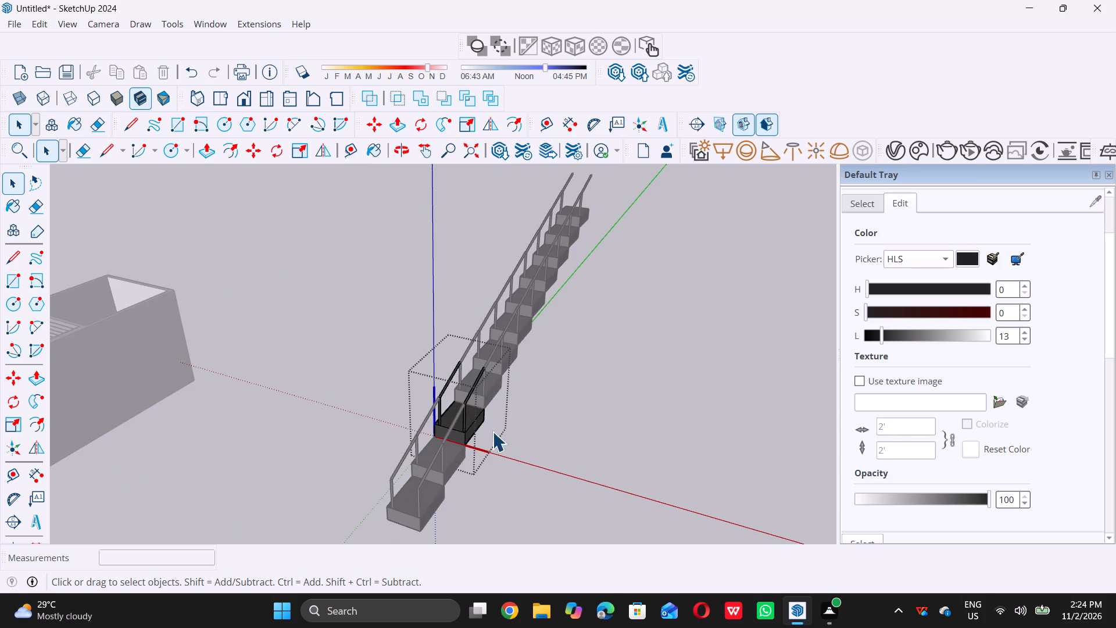
double_click(495, 433)
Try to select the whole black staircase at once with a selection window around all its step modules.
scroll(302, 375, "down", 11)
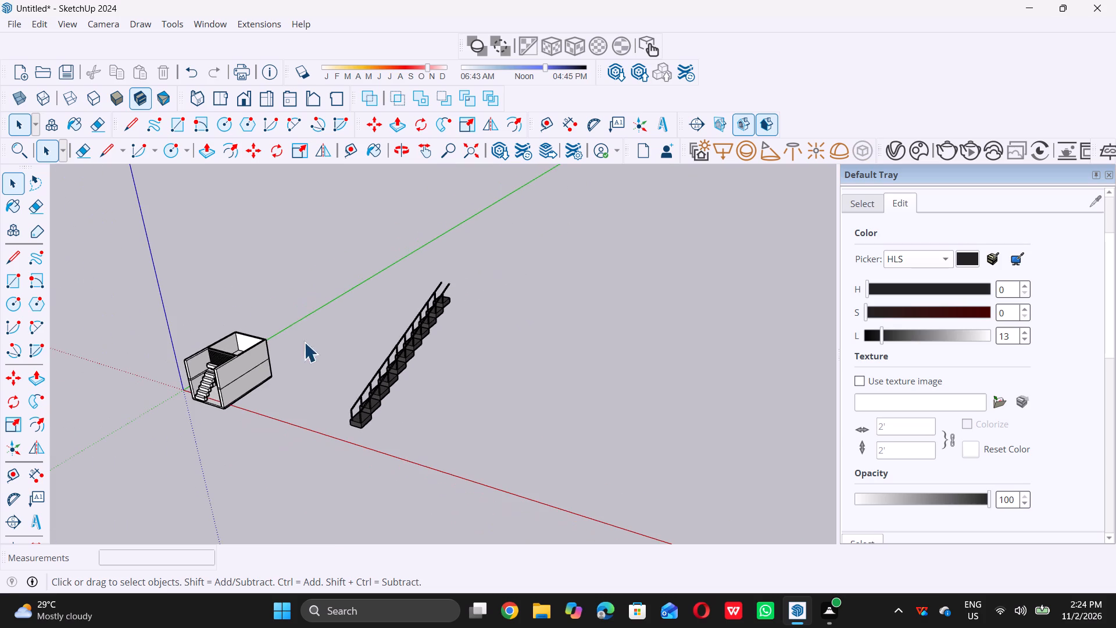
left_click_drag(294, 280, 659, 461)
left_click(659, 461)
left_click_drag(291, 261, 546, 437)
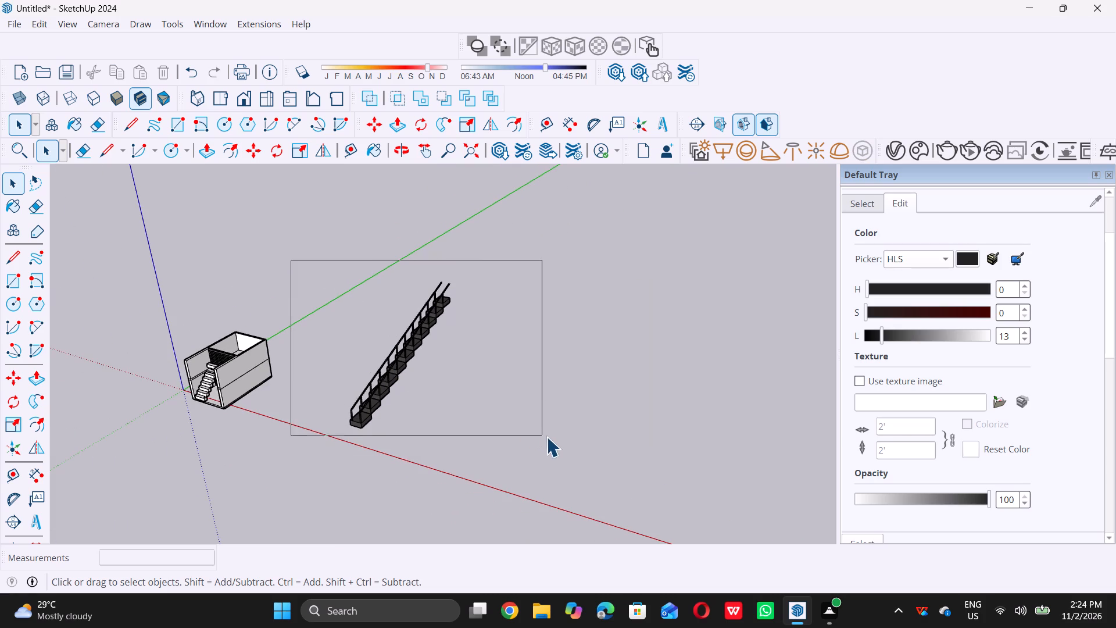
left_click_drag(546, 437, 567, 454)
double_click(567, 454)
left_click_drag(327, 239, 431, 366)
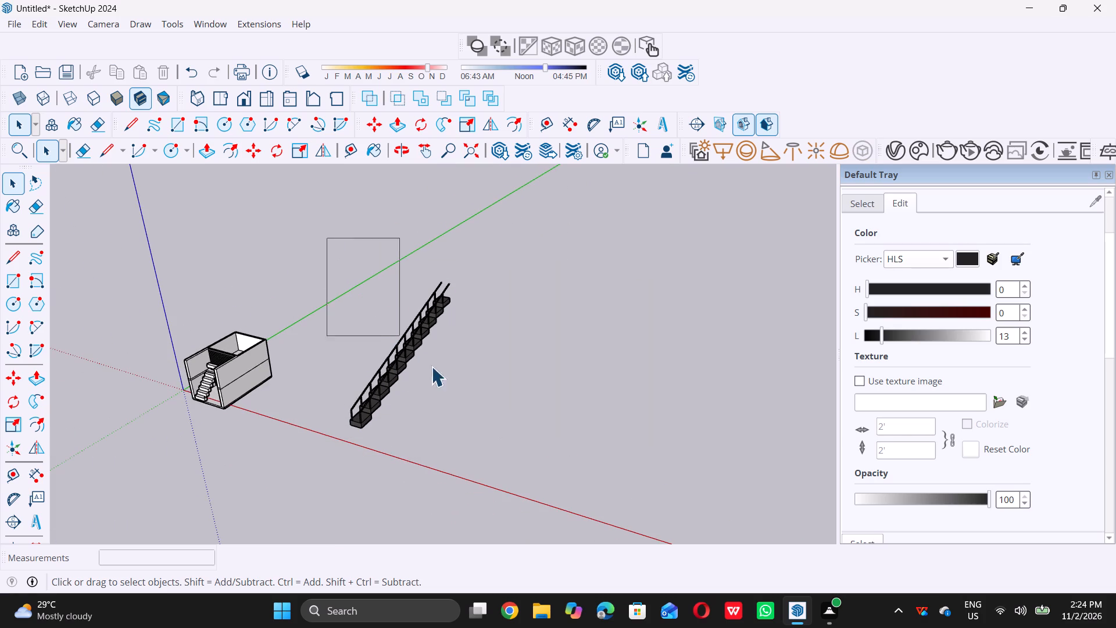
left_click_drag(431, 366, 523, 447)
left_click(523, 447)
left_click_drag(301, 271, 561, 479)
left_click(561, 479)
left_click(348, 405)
Open the black staircase's second step module and check its geometry with Scale, without resizing it.
left_click(357, 425)
scroll(391, 382, "up", 11)
triple_click(370, 419, "ctrl")
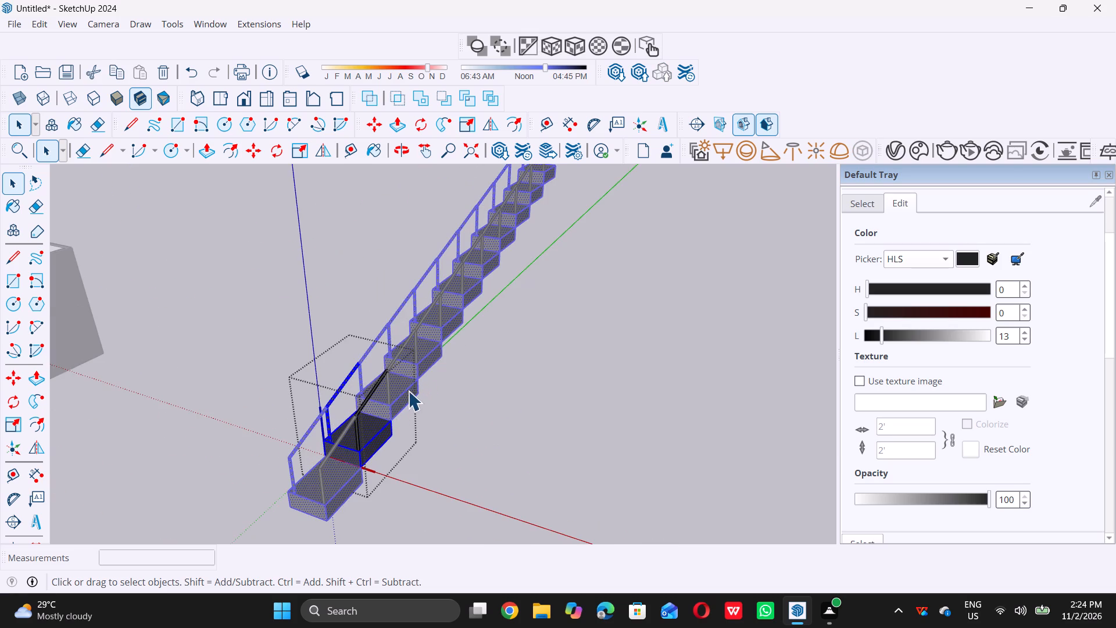
scroll(465, 414, "down", 11)
key("s")
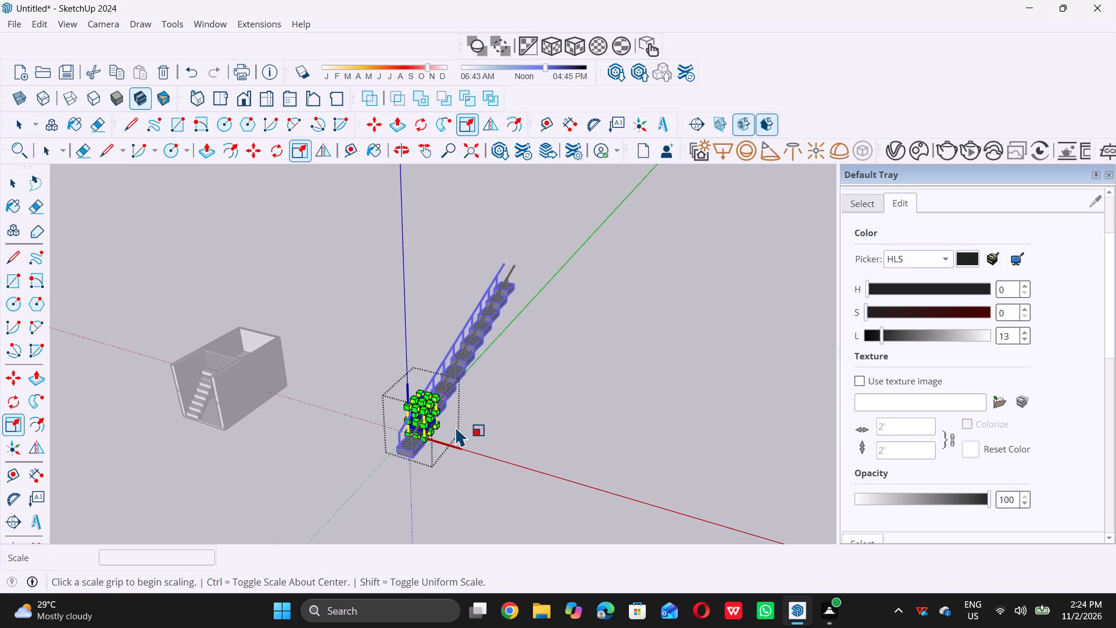
key("space")
left_click(493, 401)
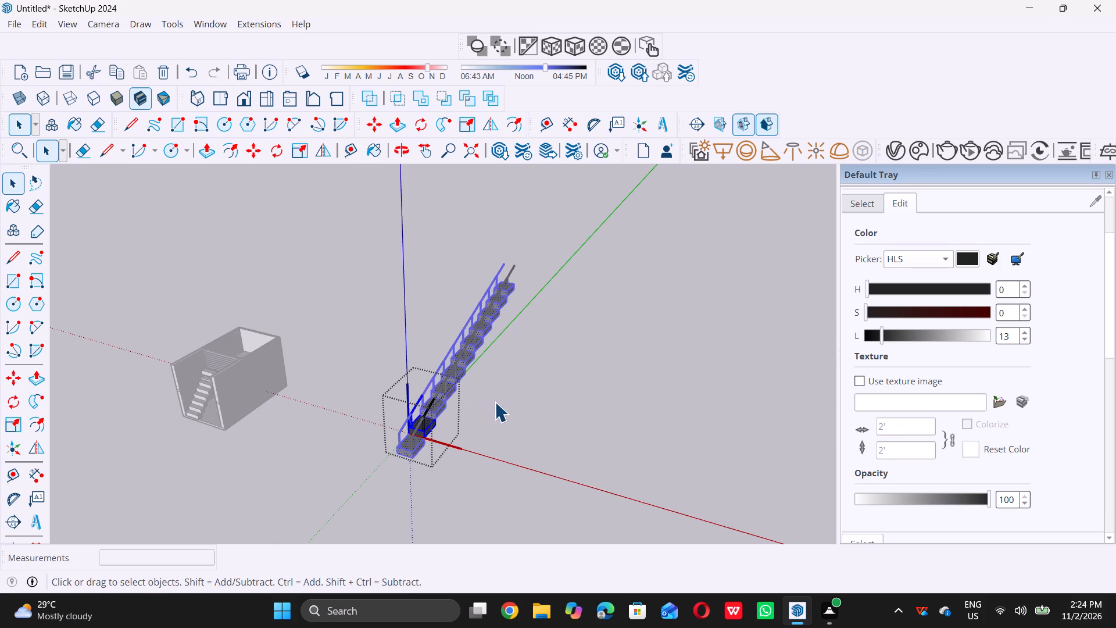
double_click(435, 395)
left_click(635, 442)
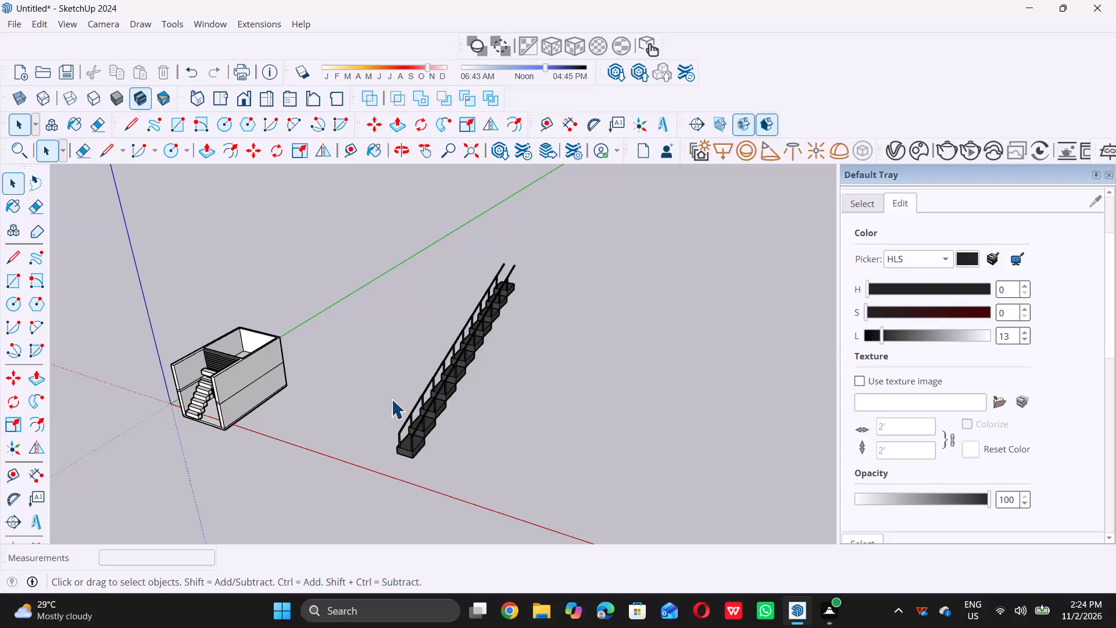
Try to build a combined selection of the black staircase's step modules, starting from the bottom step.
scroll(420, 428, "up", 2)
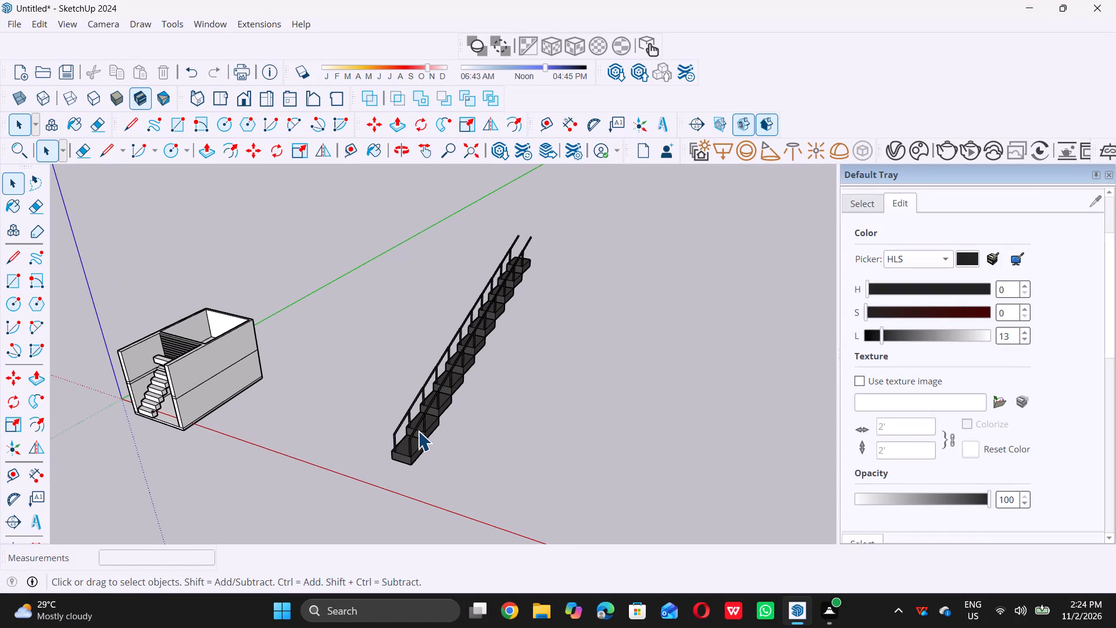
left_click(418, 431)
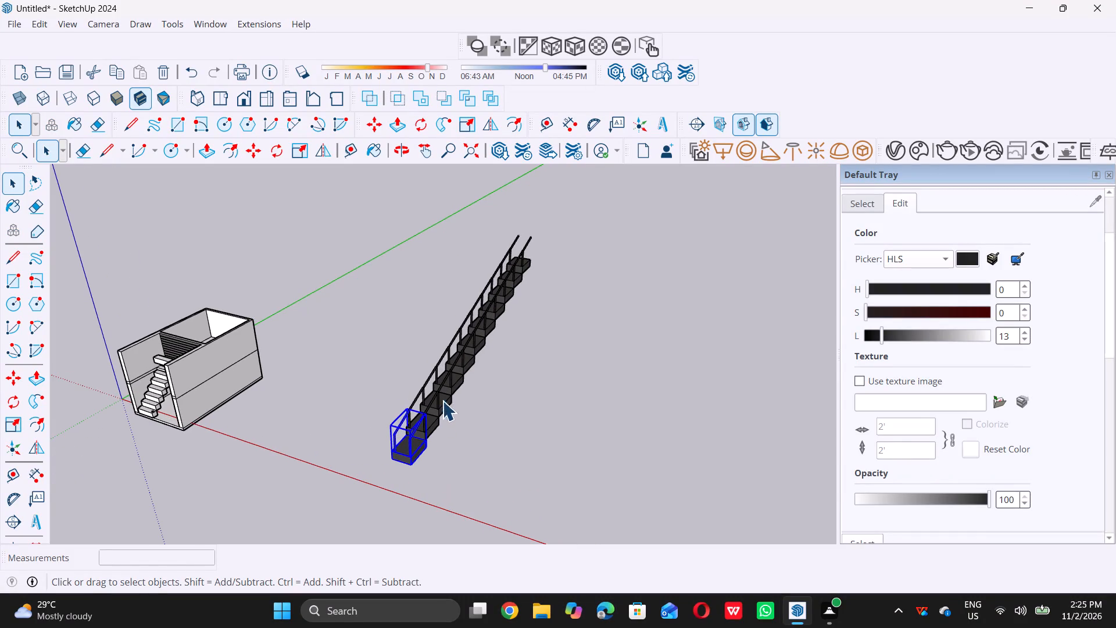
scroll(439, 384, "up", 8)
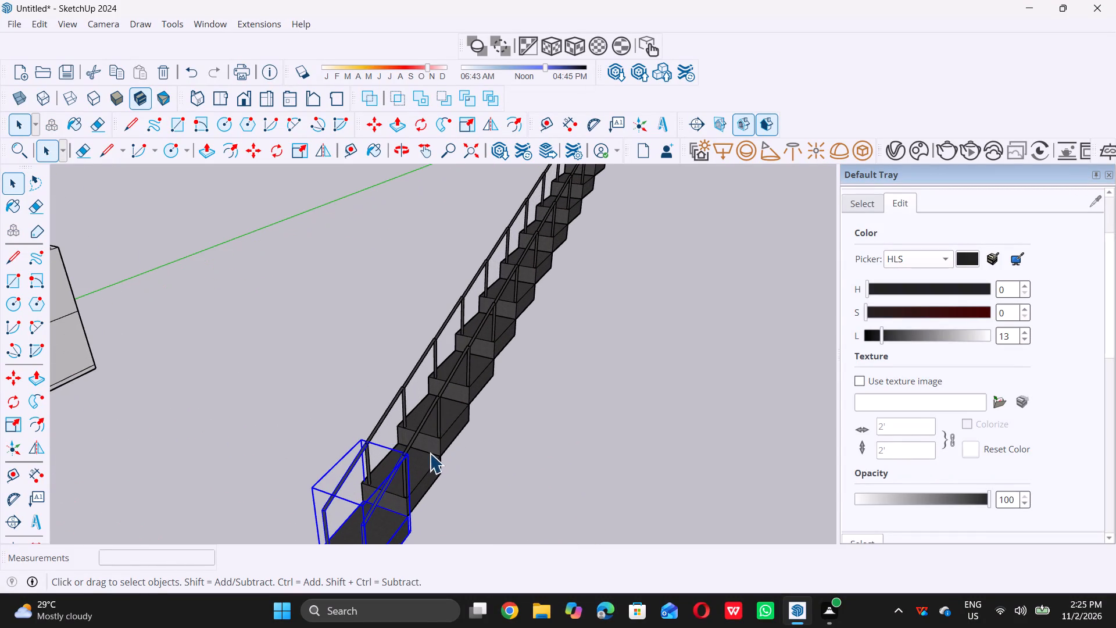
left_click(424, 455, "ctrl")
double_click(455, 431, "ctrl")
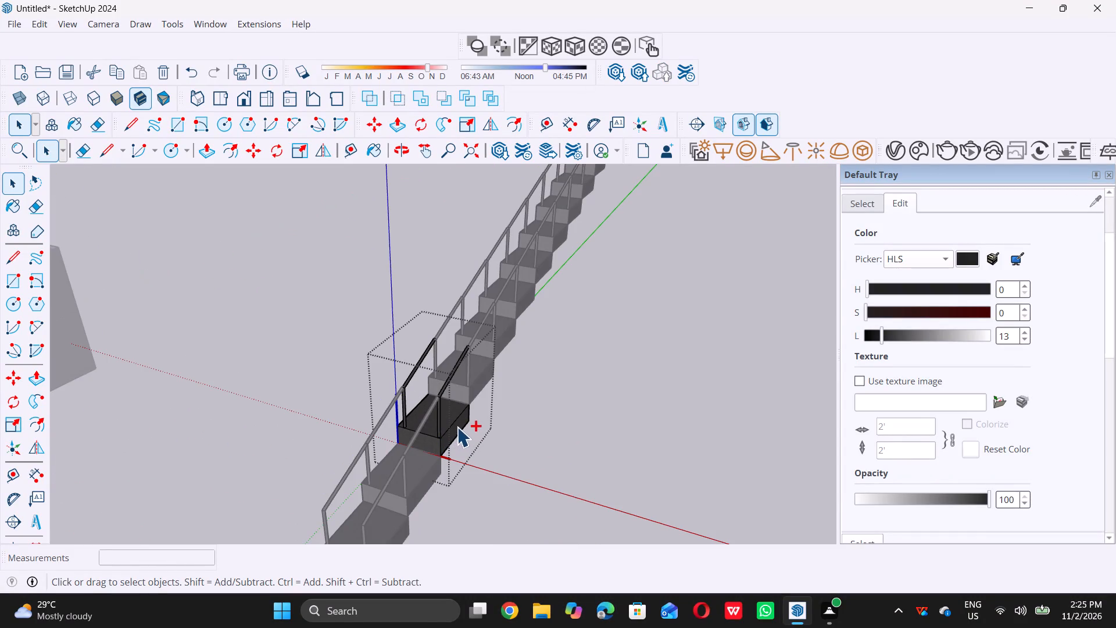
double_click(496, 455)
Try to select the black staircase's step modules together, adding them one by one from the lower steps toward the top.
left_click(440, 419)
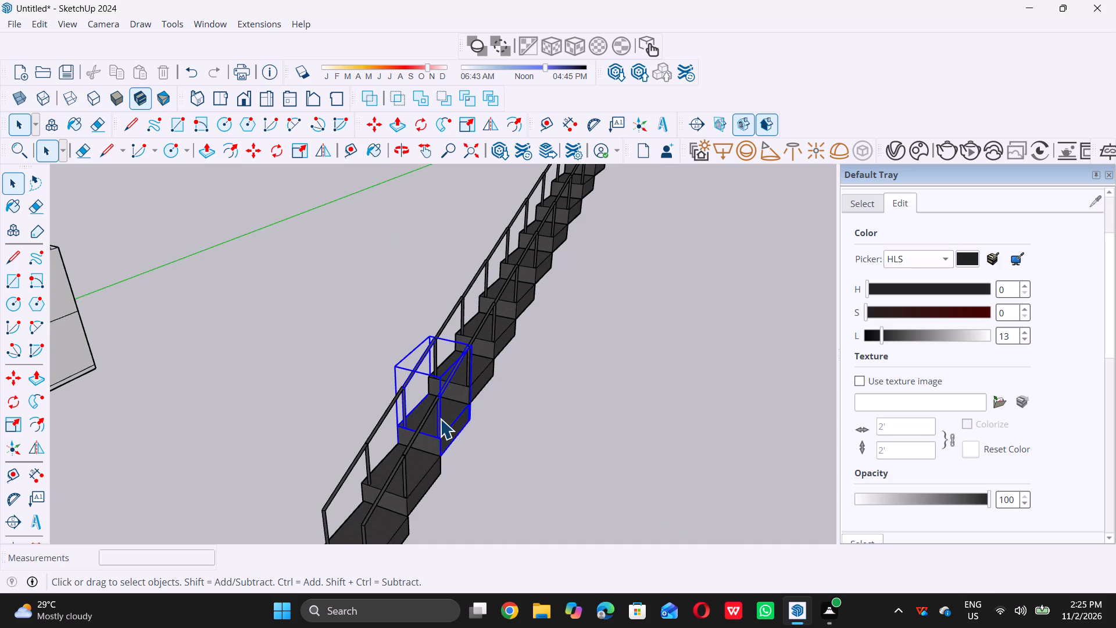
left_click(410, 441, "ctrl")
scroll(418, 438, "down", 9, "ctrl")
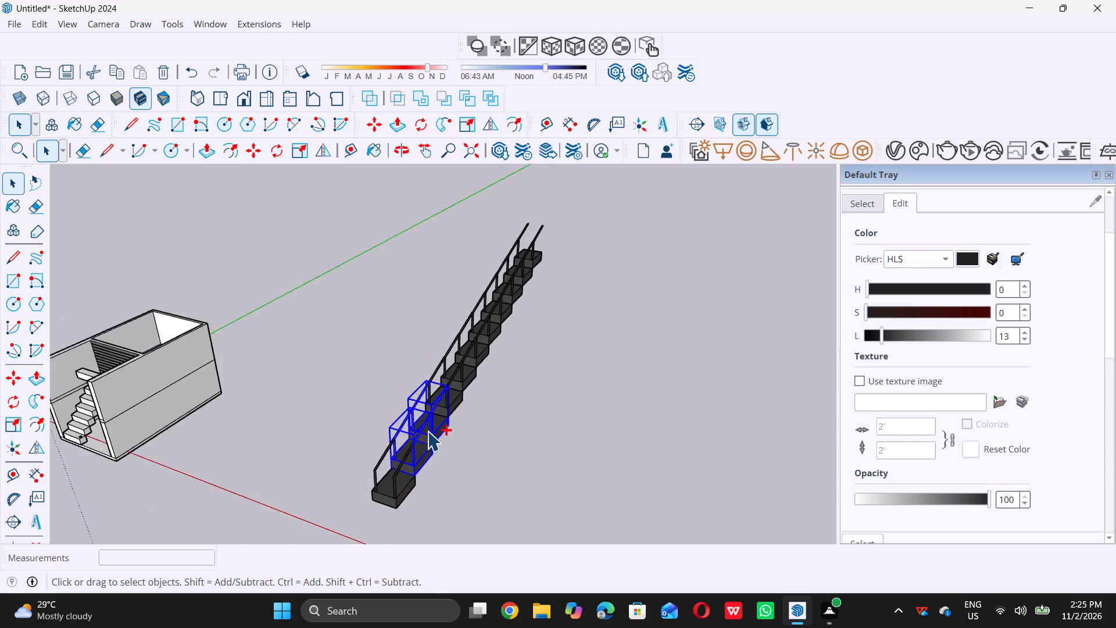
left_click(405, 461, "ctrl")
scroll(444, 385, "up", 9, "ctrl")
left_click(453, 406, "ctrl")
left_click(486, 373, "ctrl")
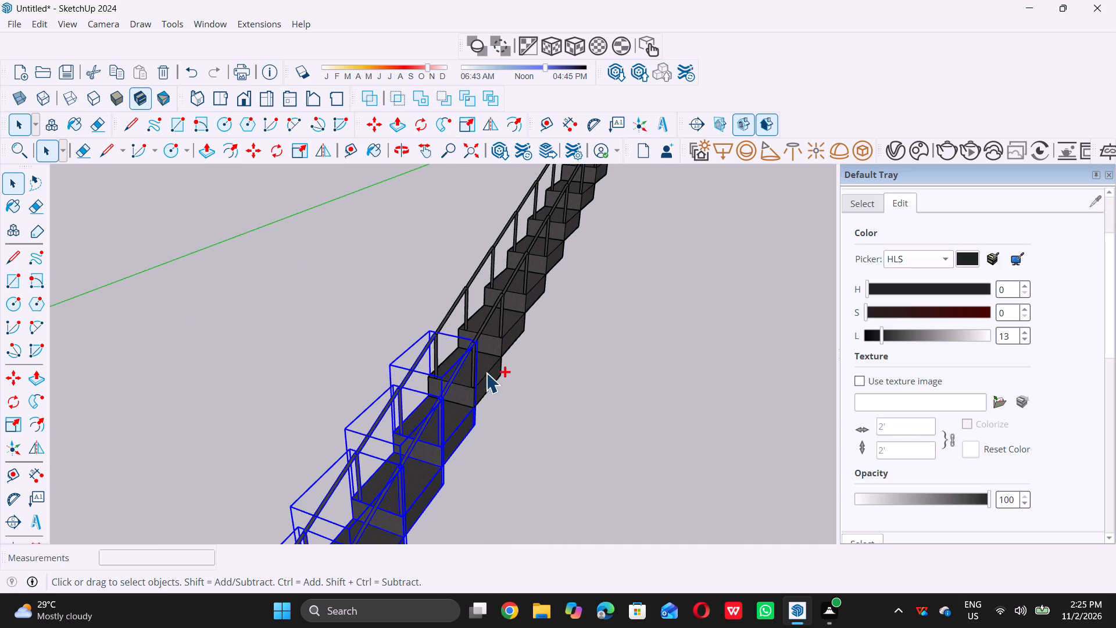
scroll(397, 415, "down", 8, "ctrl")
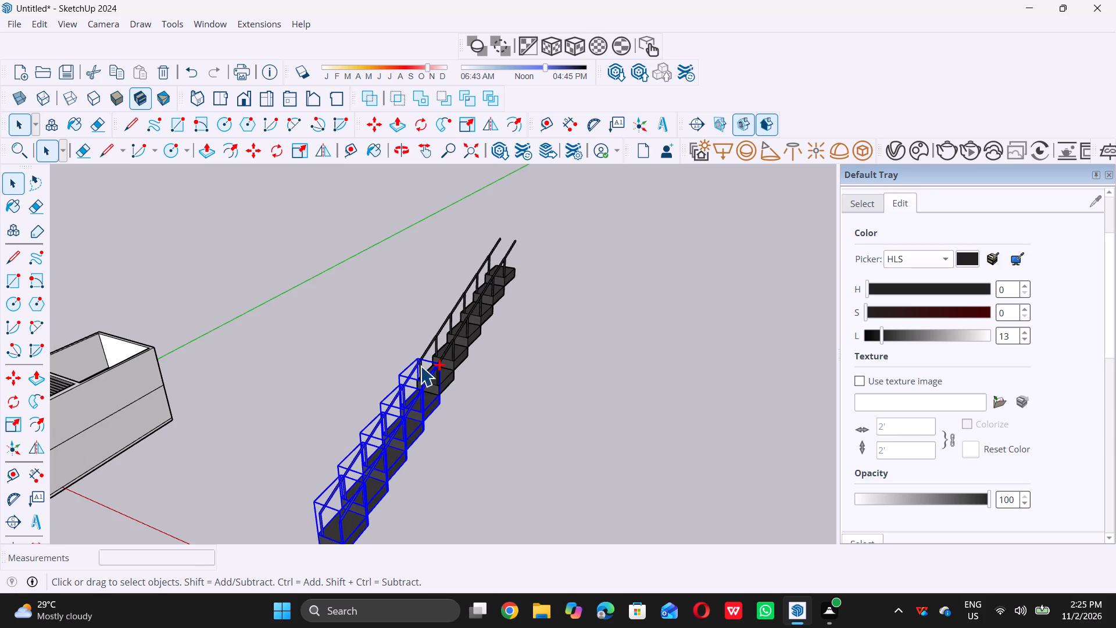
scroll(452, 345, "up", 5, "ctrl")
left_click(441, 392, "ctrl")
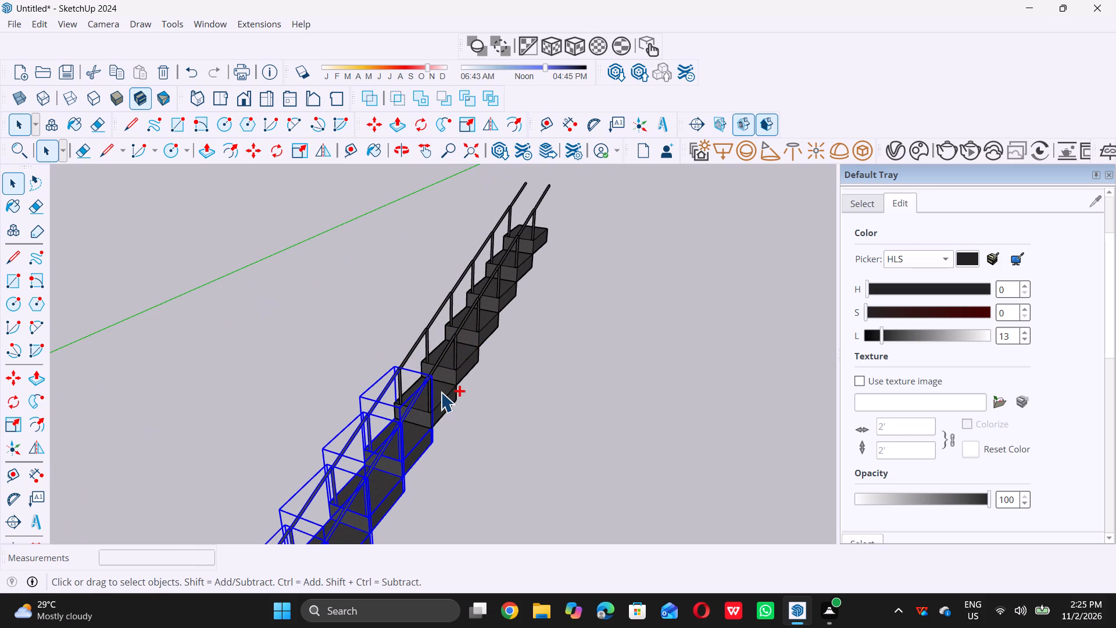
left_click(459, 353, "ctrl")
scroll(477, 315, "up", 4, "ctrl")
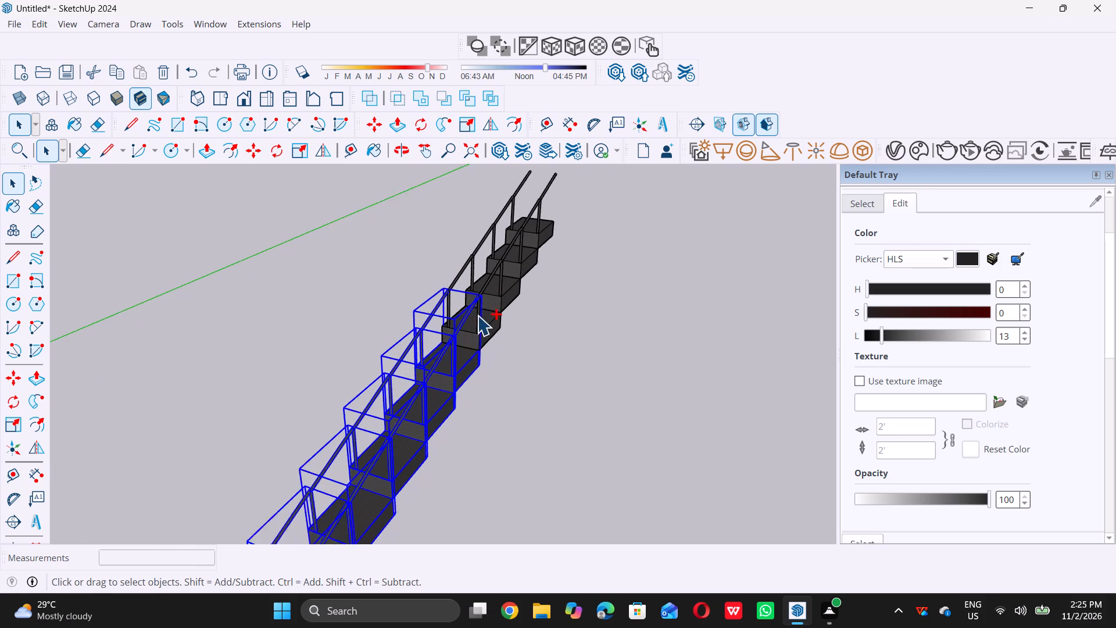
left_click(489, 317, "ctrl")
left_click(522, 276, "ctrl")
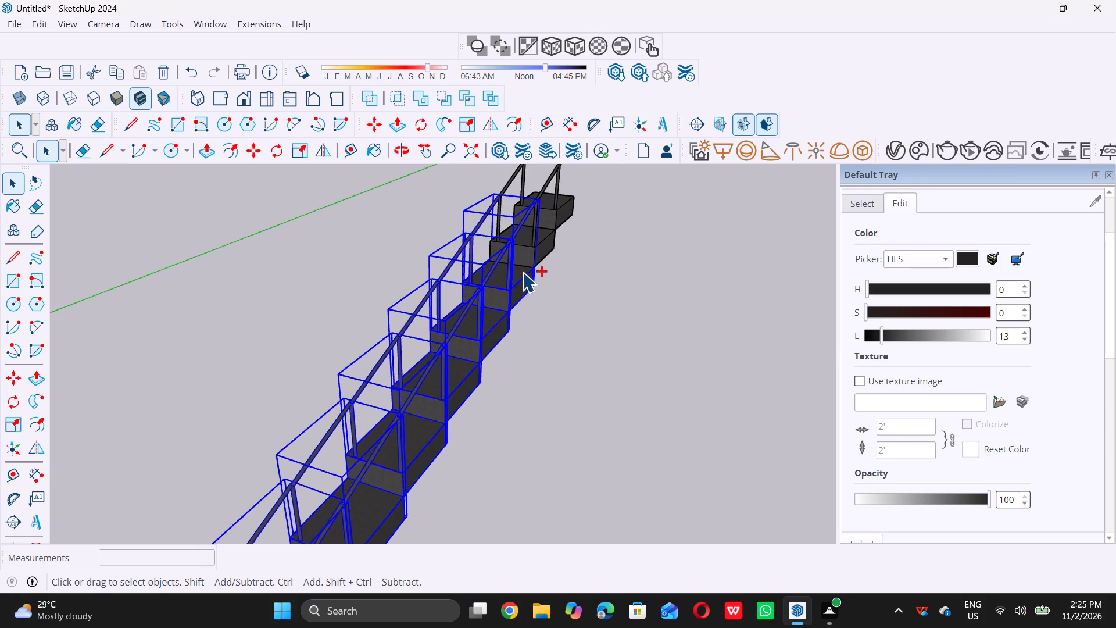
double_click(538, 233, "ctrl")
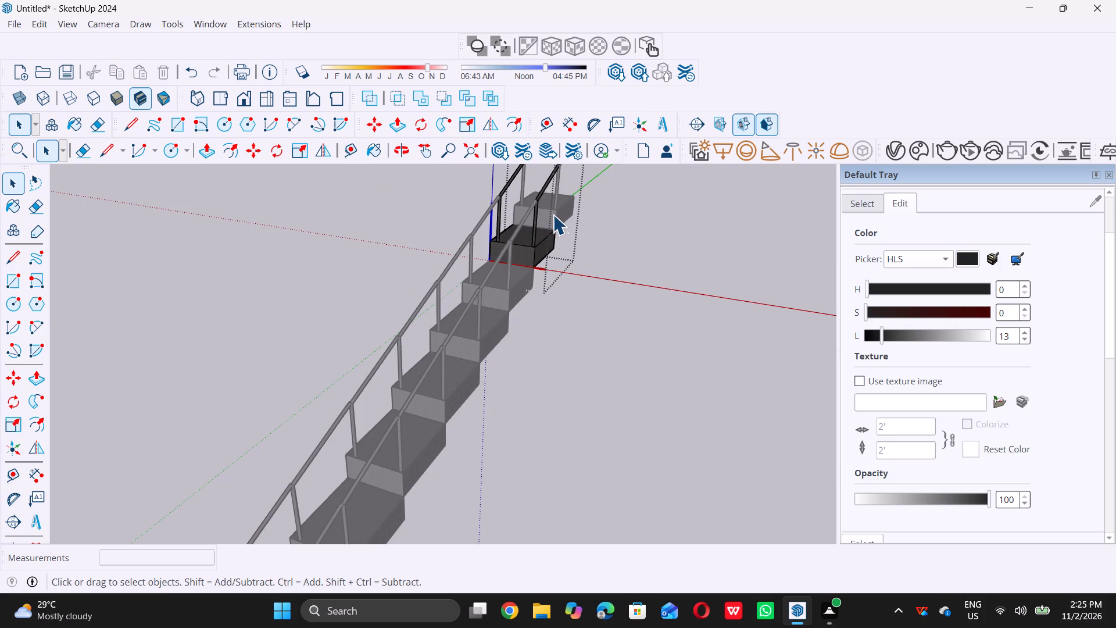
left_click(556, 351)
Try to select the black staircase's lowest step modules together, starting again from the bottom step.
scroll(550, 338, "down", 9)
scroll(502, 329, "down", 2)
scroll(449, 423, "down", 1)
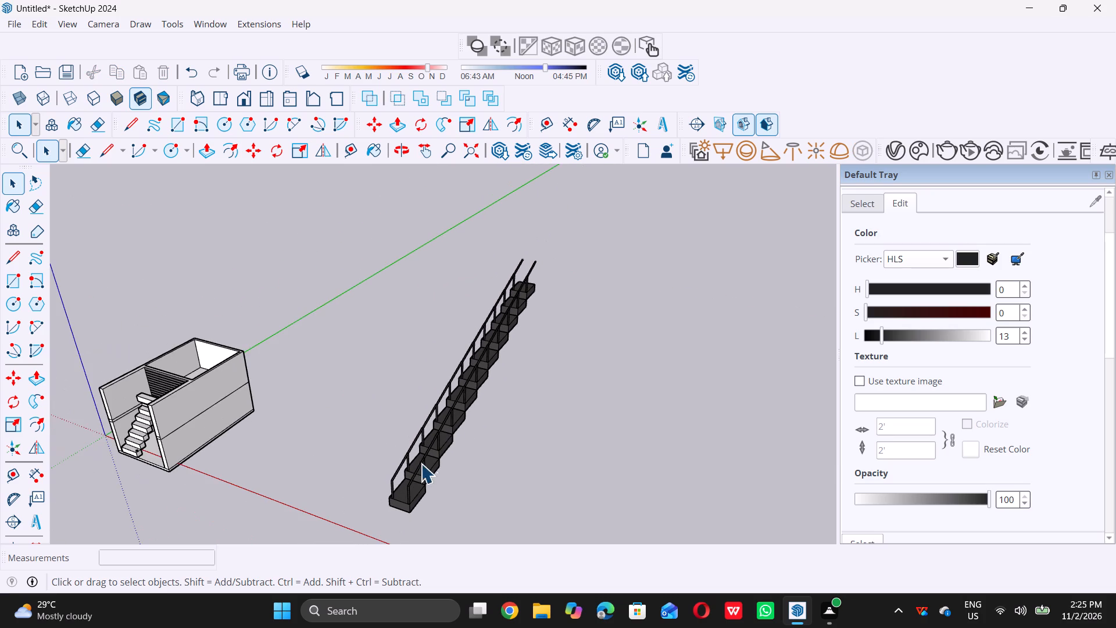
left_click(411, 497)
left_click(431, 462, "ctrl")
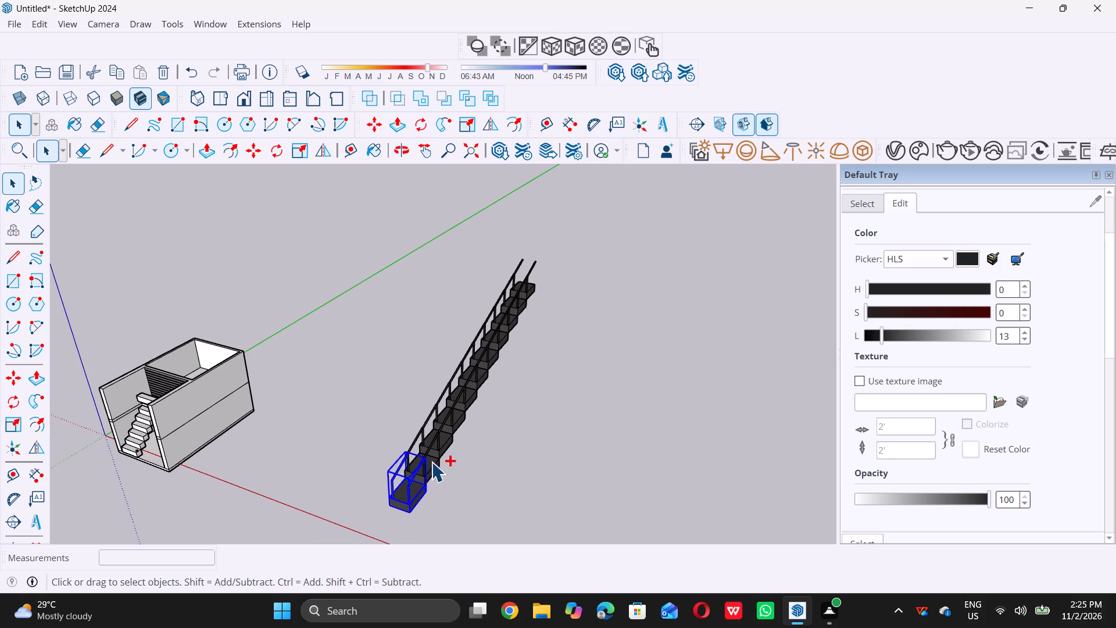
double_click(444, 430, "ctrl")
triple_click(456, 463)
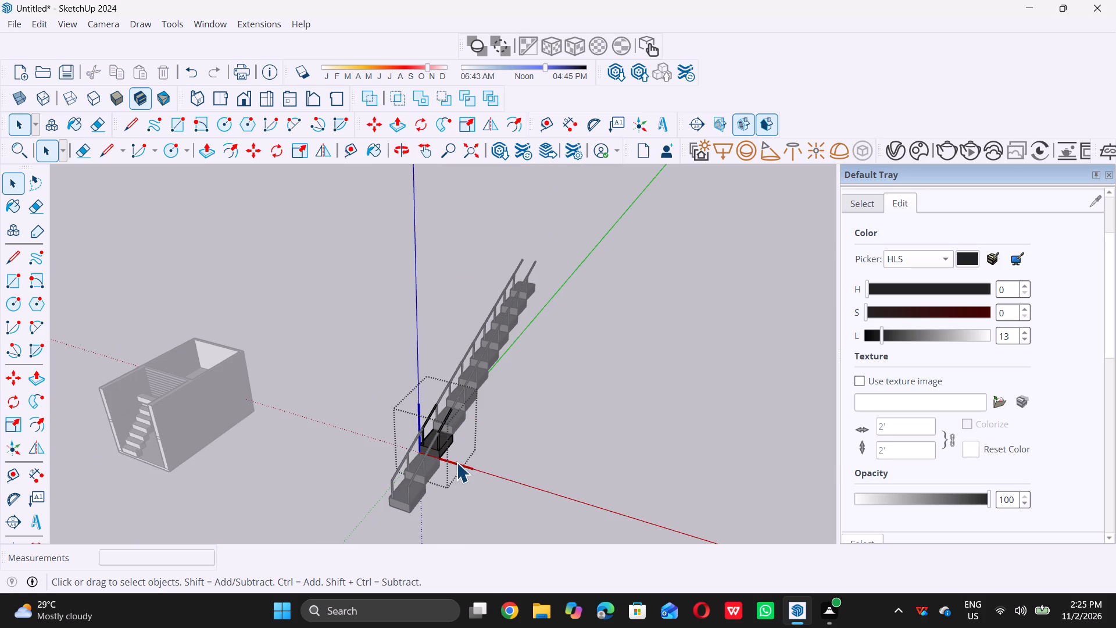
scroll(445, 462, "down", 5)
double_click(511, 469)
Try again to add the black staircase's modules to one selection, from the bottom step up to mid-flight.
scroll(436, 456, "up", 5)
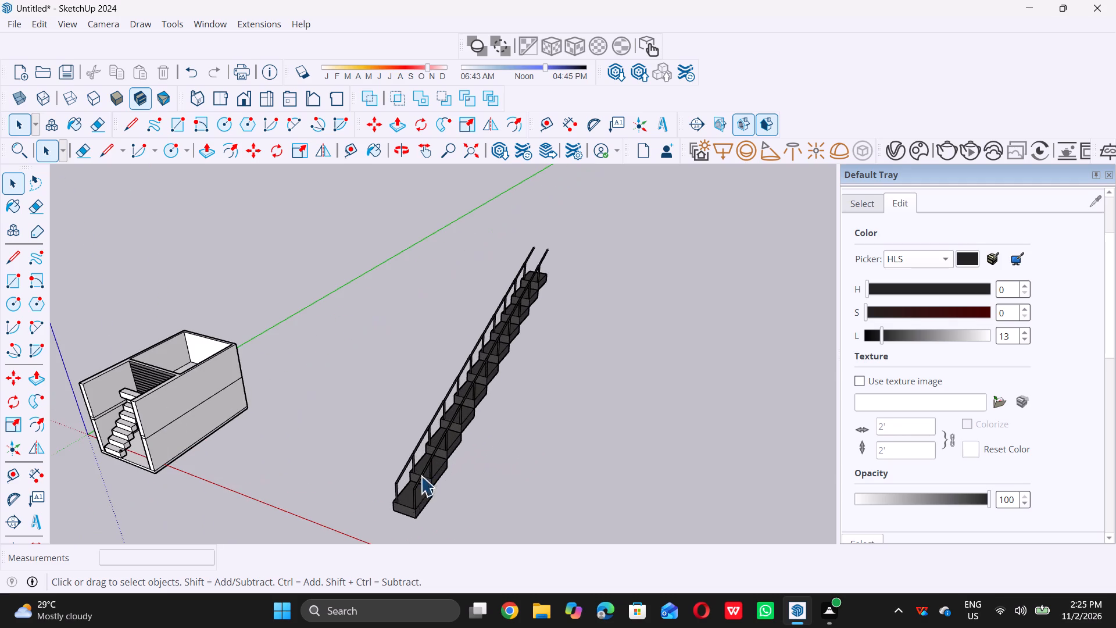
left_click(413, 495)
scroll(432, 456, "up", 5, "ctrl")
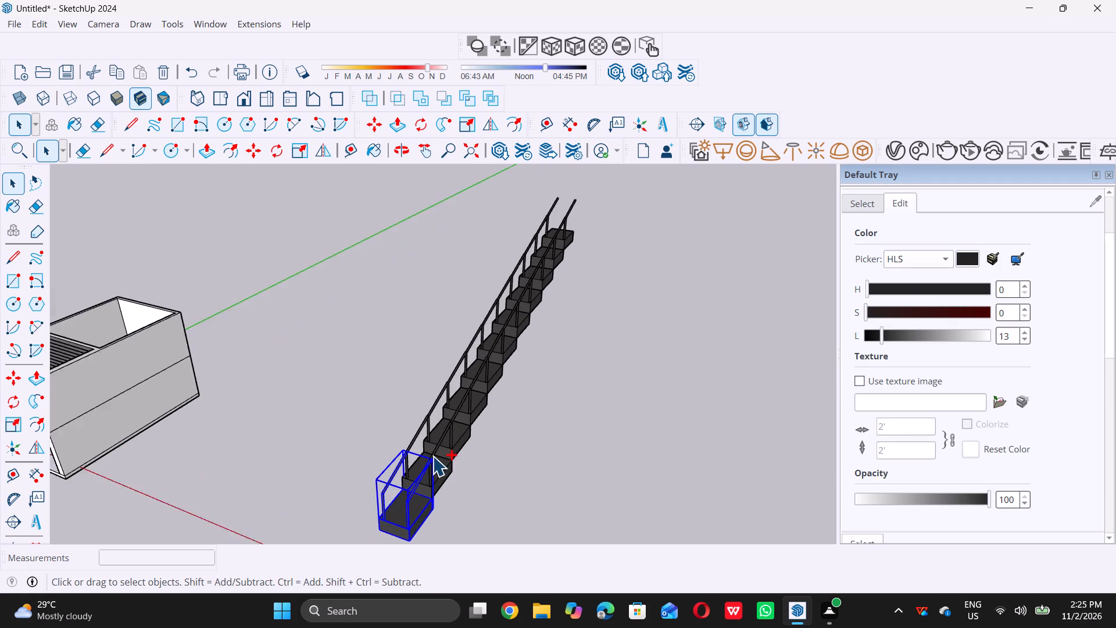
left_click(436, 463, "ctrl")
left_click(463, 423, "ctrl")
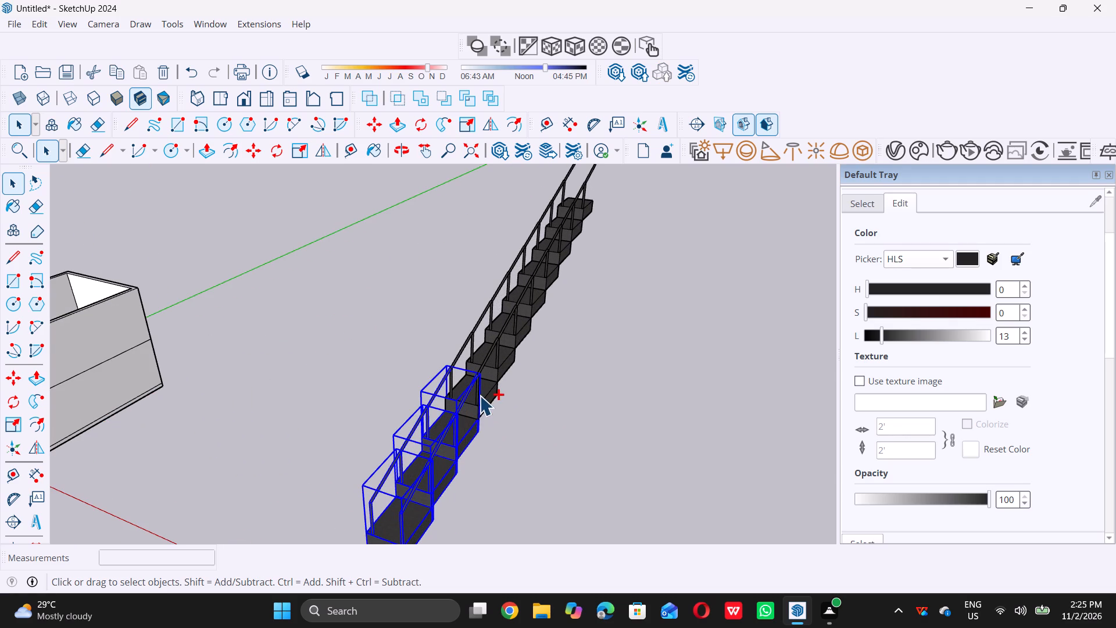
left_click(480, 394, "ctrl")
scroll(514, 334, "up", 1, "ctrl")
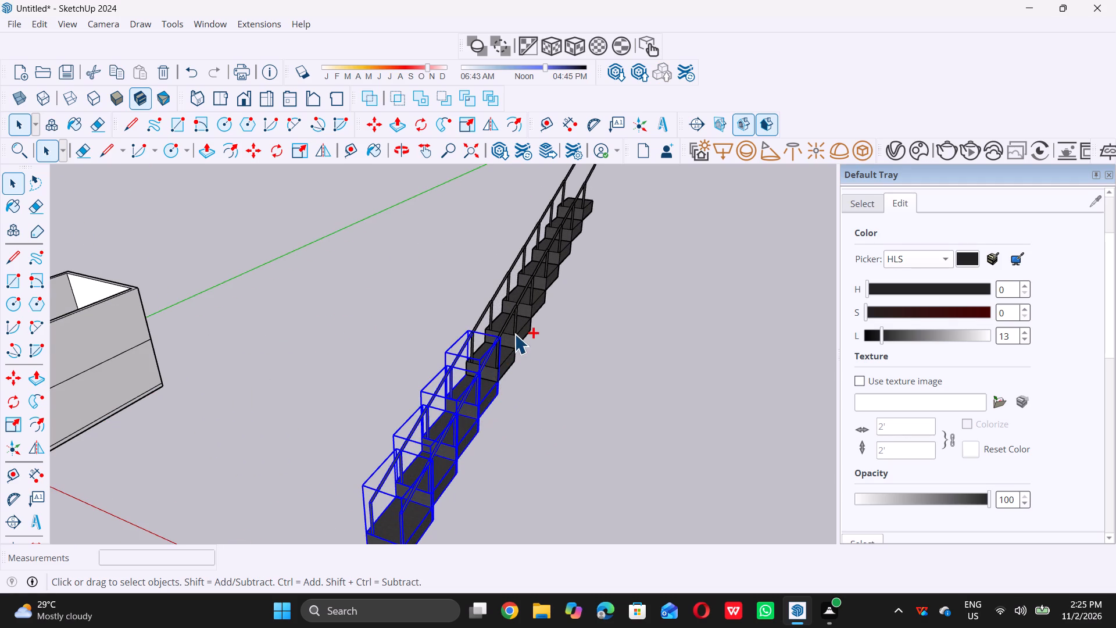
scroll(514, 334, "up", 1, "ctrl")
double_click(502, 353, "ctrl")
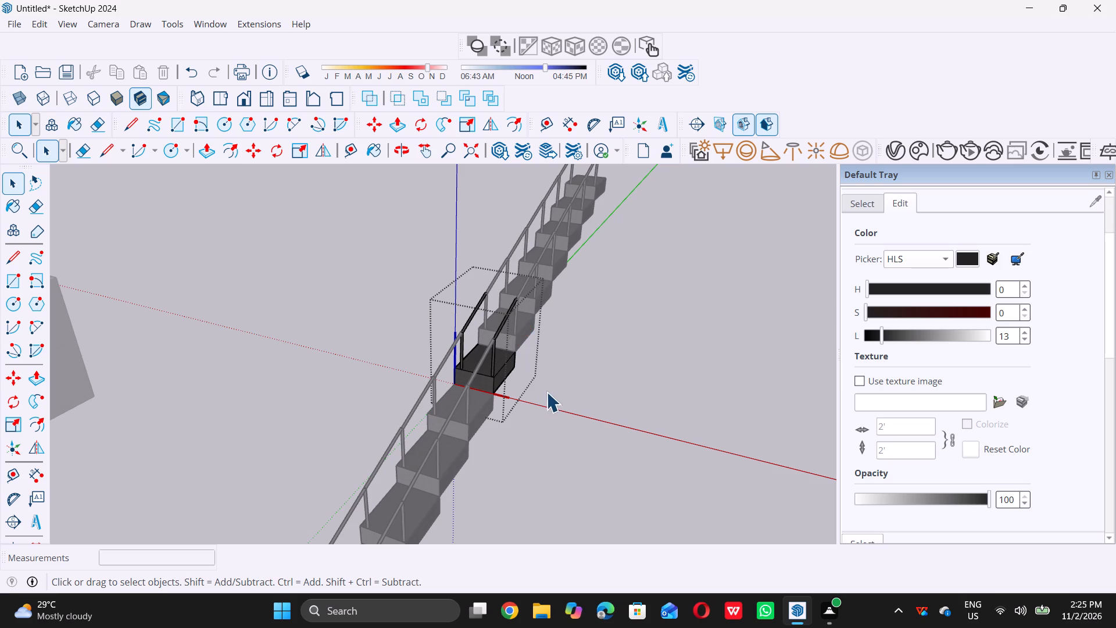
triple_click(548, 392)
Open and close two neighbouring lower step modules of the black staircase to check their grouping.
double_click(489, 373)
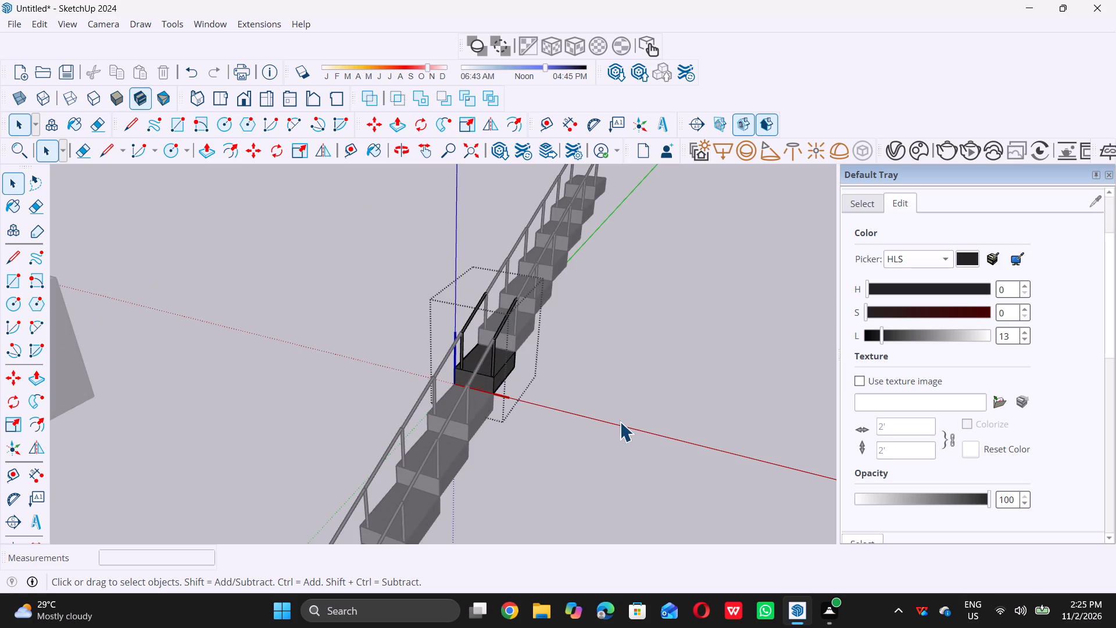
double_click(620, 422)
double_click(472, 402)
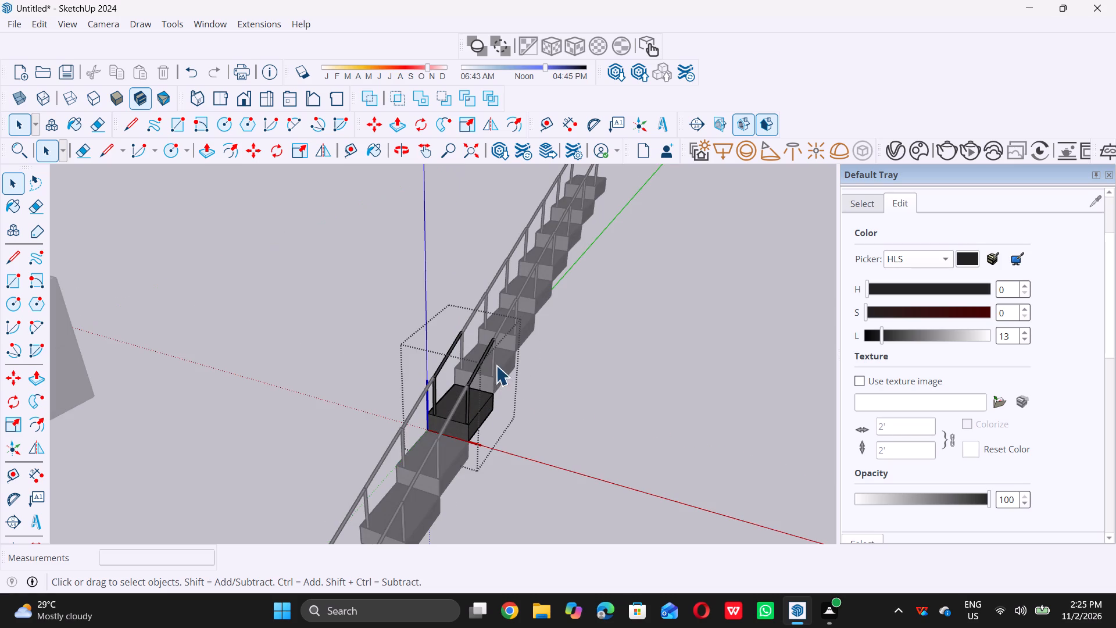
left_click(541, 413)
double_click(480, 404)
double_click(600, 432)
Undo the recent operations on the black staircase, stepping back repeatedly through its module openings.
scroll(596, 435, "down", 16)
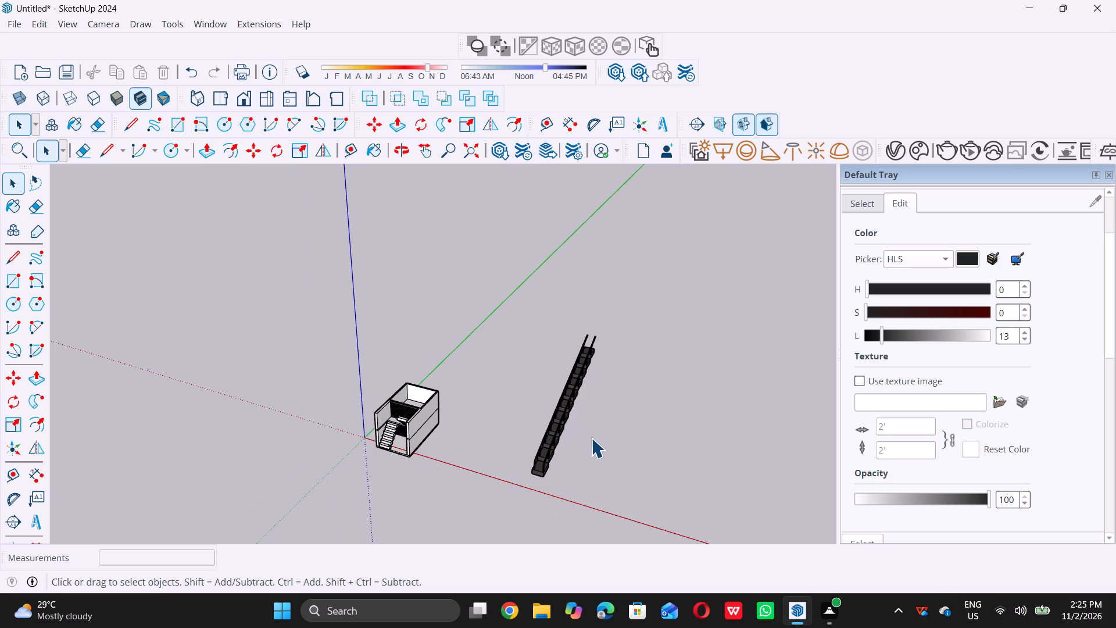
key("ctrl+z")
key("ctrl+z")
key("ctrl+z")
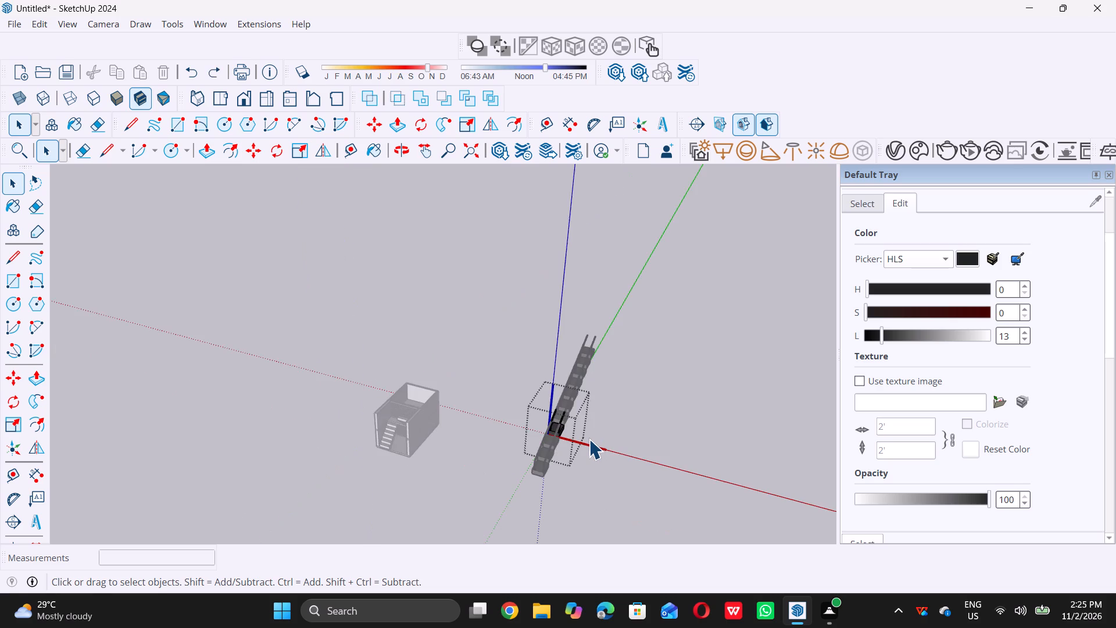
key("ctrl+z")
key("ctrl+z")
key("ctrl+z")
key("ctrl+z")
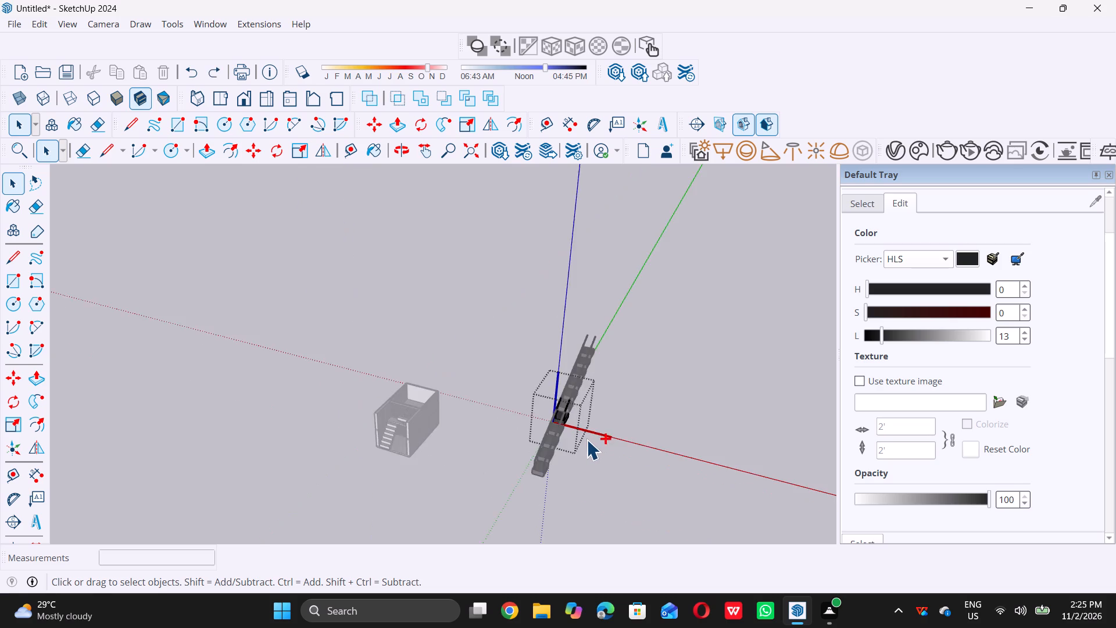
key("ctrl+z")
key("ctrl+z")
key("ctrl+z")
key("ctrl+z")
key("ctrl+z")
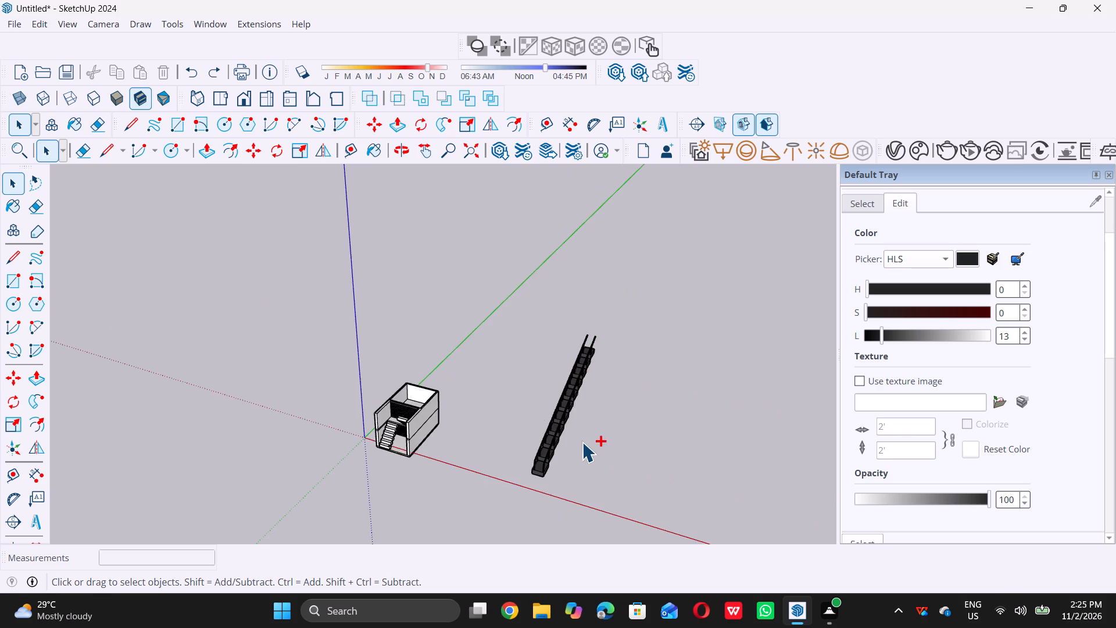
key("ctrl+z")
key("ctrl+z")
key("ctrl+z")
key("z")
key("ctrl+z")
key("ctrl+z")
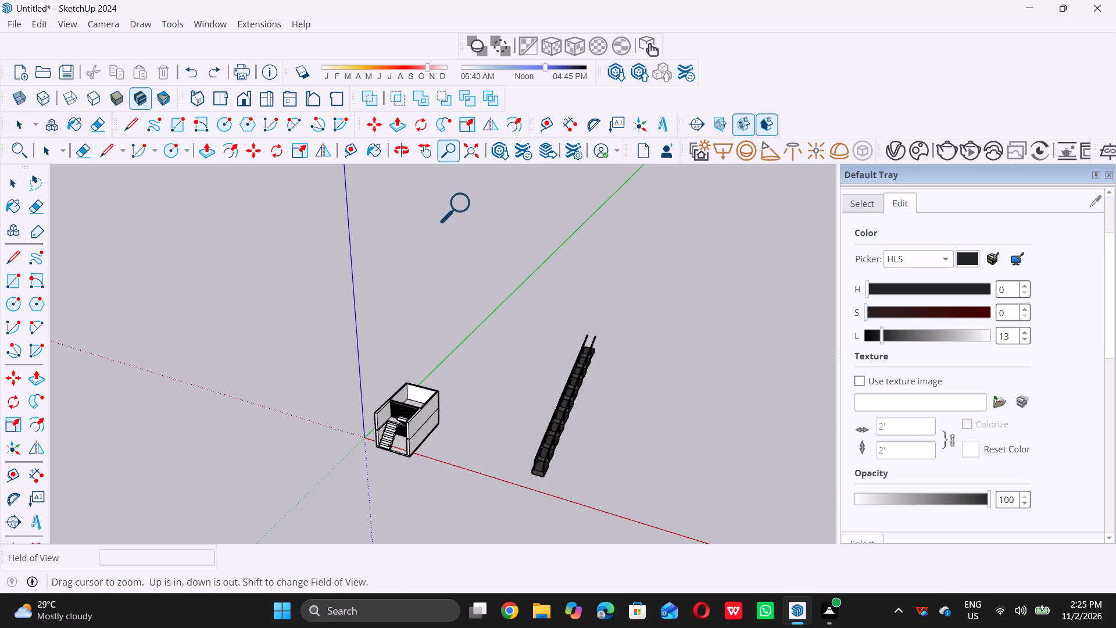
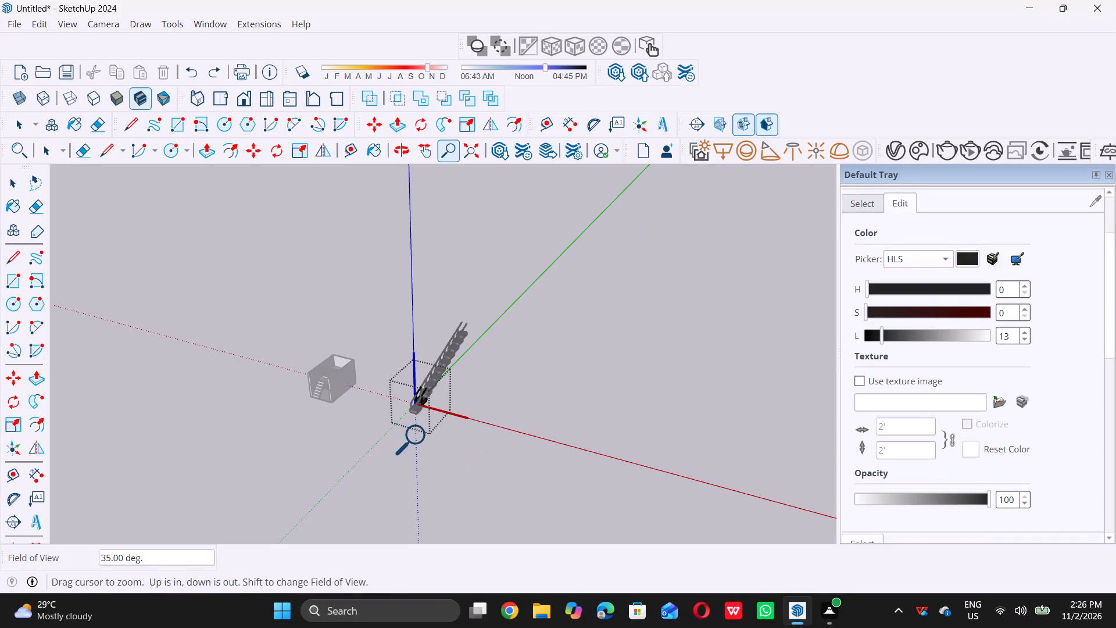
Close the open step module of the black staircase and return to the whole model.
key("space")
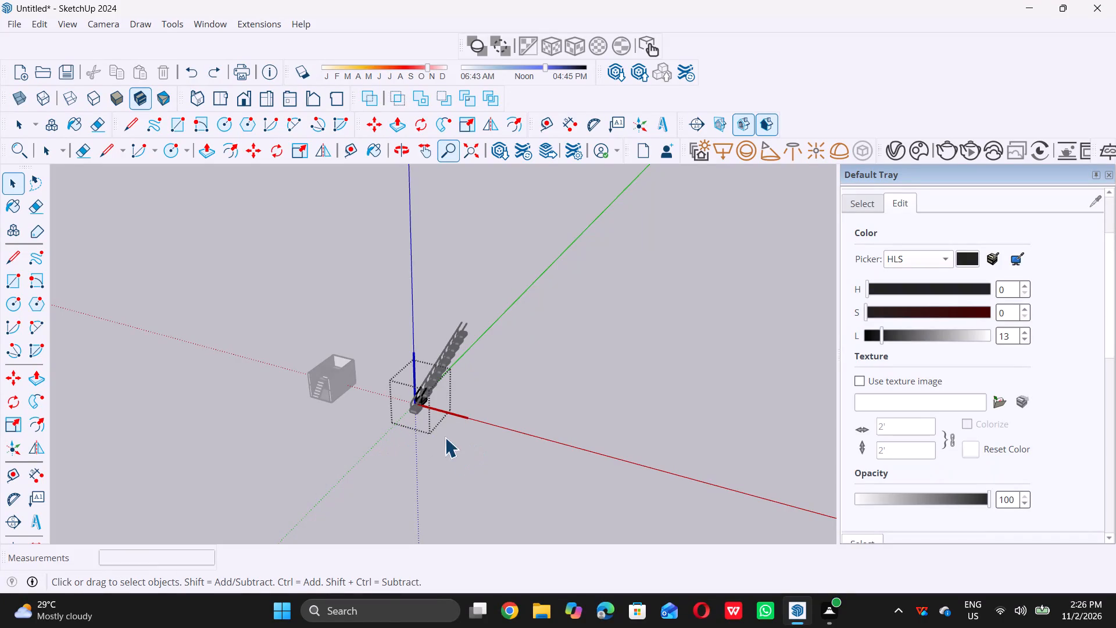
triple_click(500, 431)
scroll(409, 380, "up", 3)
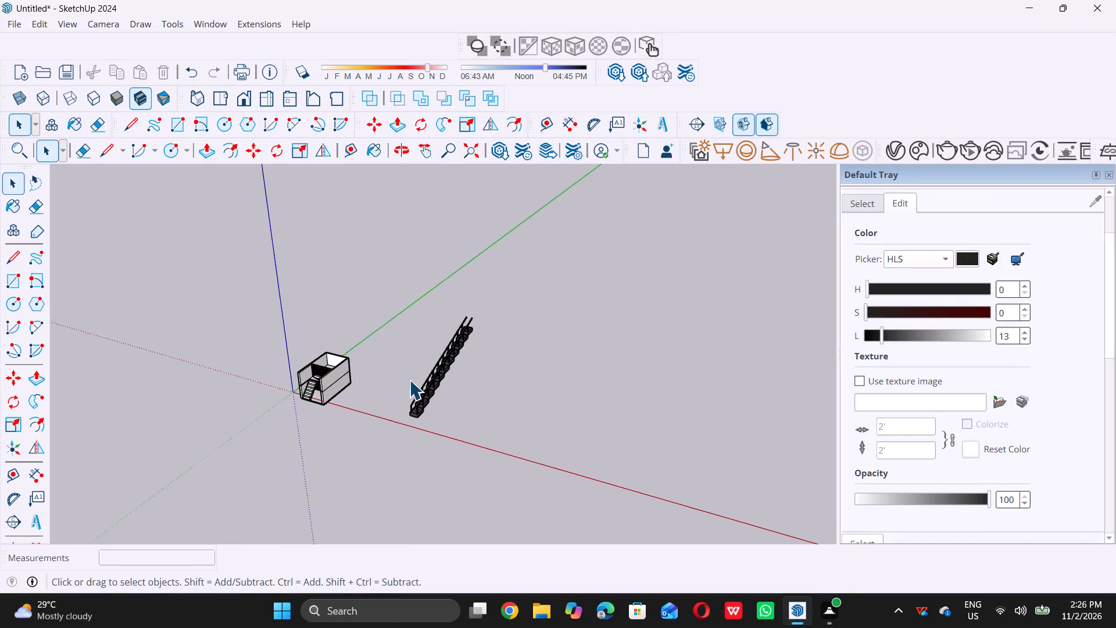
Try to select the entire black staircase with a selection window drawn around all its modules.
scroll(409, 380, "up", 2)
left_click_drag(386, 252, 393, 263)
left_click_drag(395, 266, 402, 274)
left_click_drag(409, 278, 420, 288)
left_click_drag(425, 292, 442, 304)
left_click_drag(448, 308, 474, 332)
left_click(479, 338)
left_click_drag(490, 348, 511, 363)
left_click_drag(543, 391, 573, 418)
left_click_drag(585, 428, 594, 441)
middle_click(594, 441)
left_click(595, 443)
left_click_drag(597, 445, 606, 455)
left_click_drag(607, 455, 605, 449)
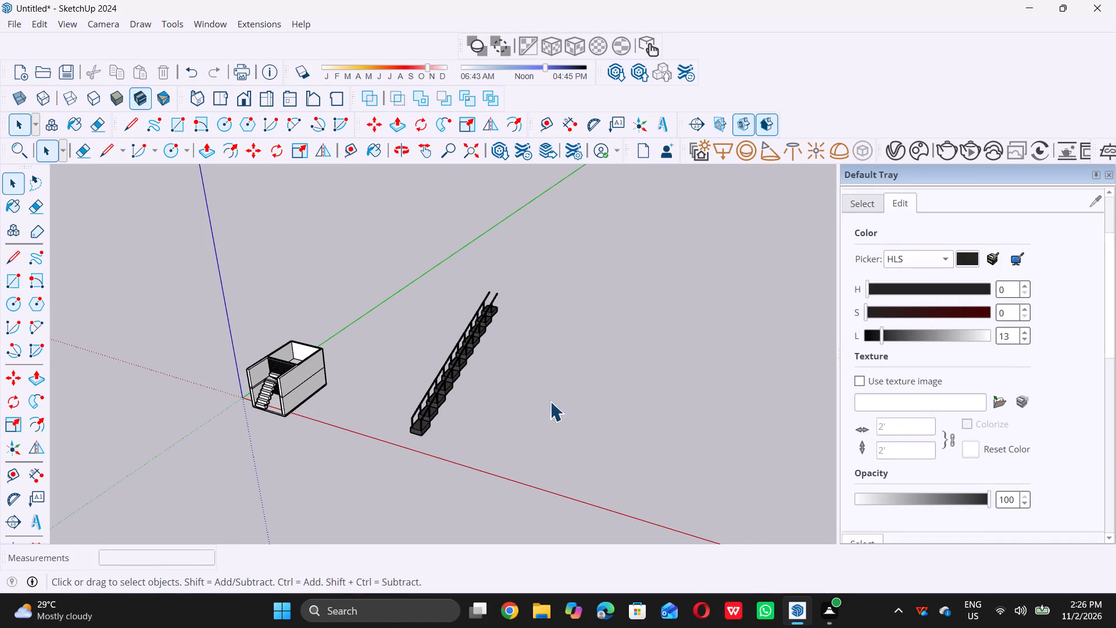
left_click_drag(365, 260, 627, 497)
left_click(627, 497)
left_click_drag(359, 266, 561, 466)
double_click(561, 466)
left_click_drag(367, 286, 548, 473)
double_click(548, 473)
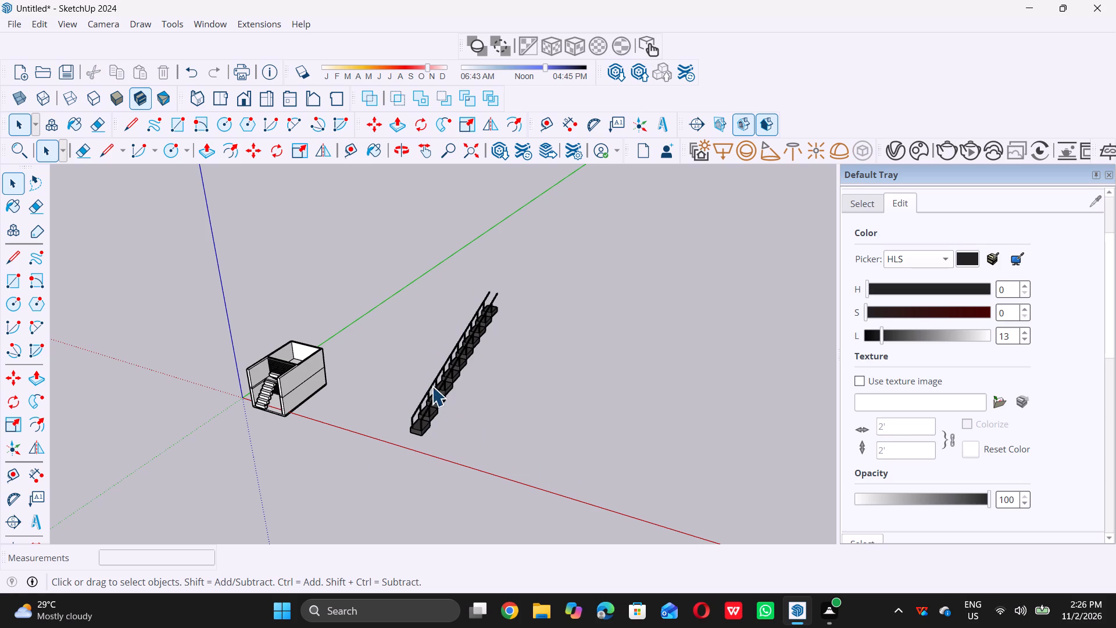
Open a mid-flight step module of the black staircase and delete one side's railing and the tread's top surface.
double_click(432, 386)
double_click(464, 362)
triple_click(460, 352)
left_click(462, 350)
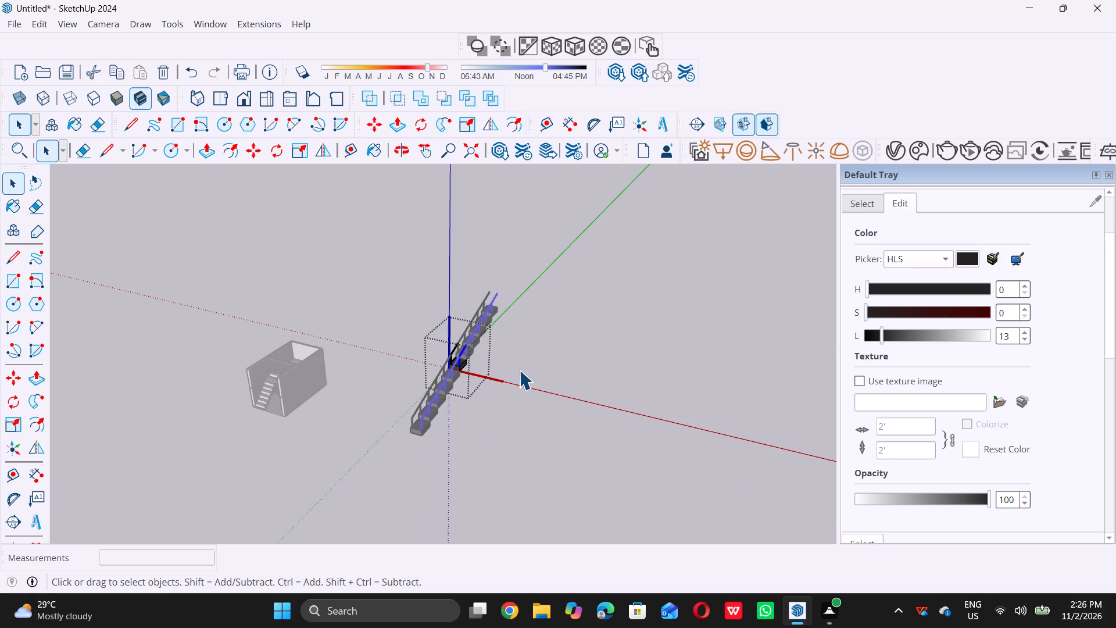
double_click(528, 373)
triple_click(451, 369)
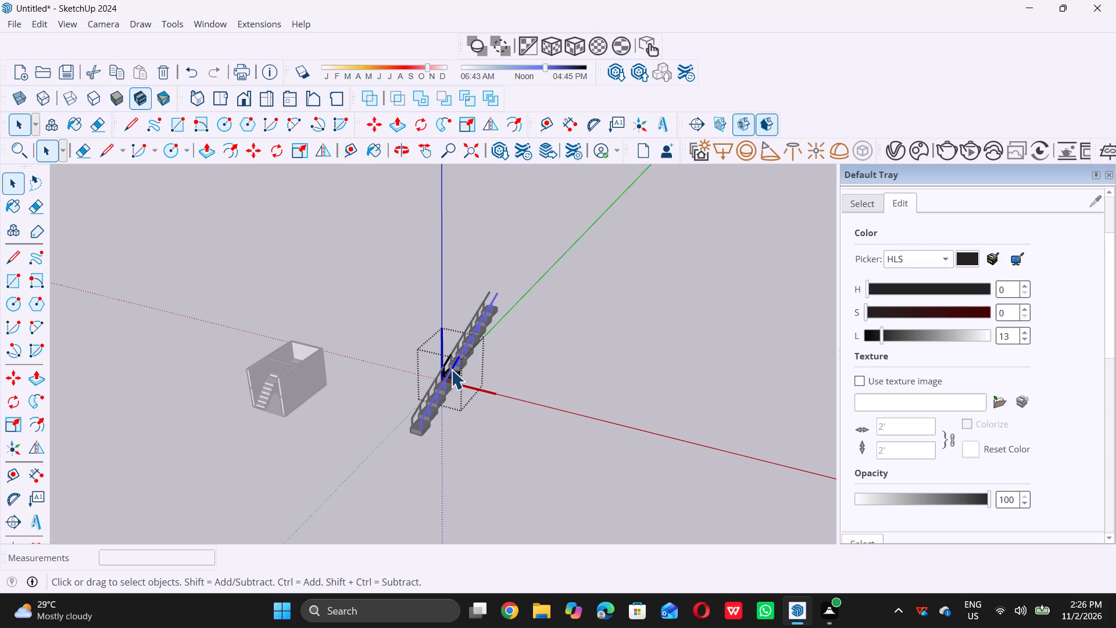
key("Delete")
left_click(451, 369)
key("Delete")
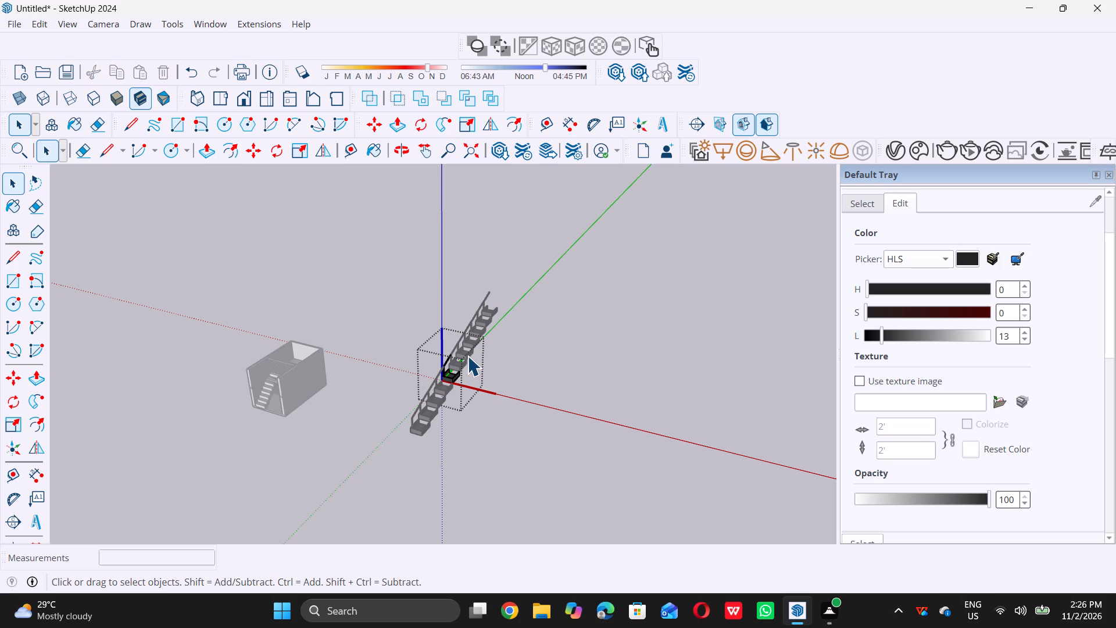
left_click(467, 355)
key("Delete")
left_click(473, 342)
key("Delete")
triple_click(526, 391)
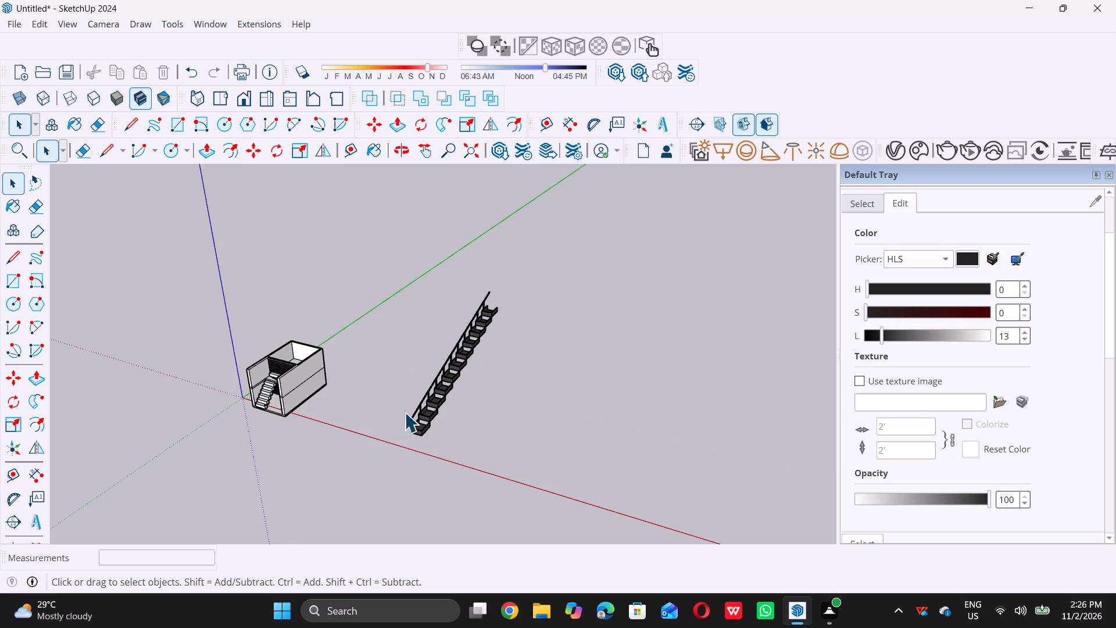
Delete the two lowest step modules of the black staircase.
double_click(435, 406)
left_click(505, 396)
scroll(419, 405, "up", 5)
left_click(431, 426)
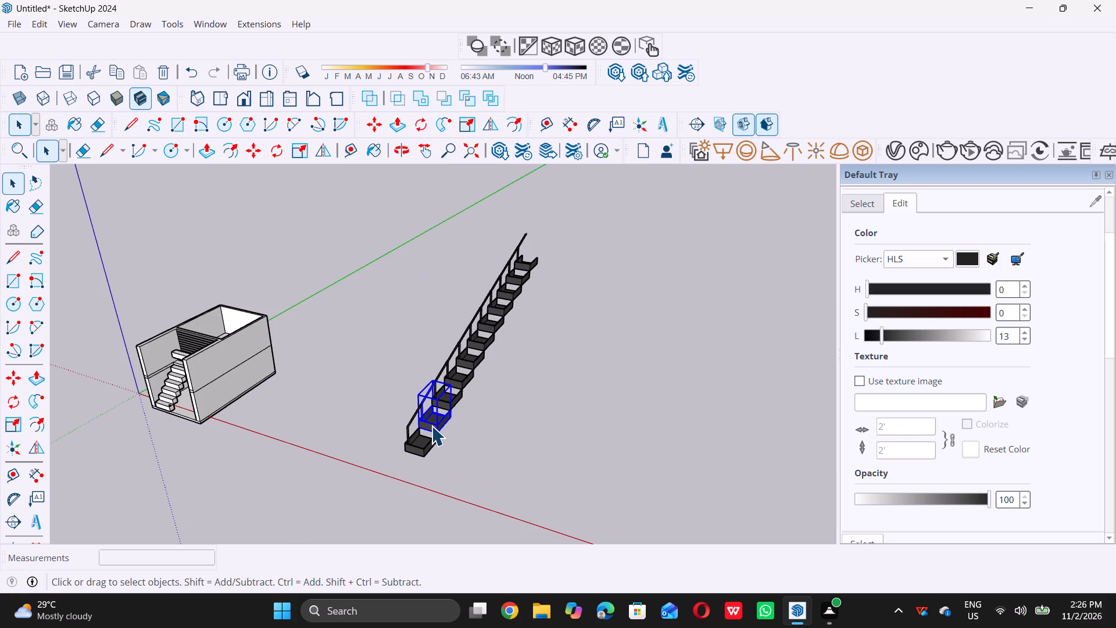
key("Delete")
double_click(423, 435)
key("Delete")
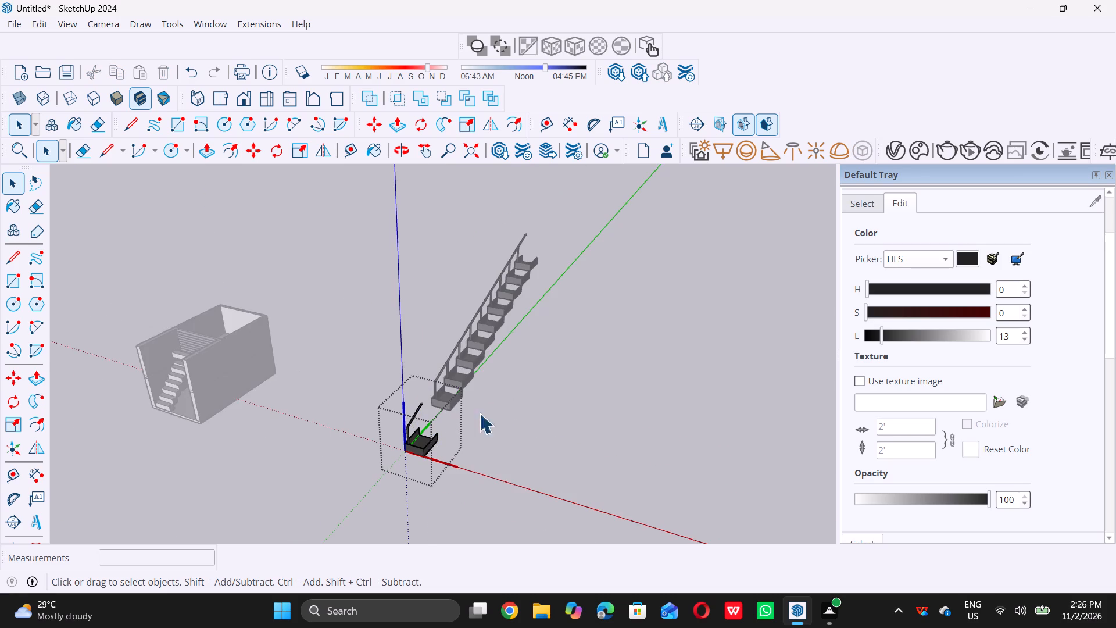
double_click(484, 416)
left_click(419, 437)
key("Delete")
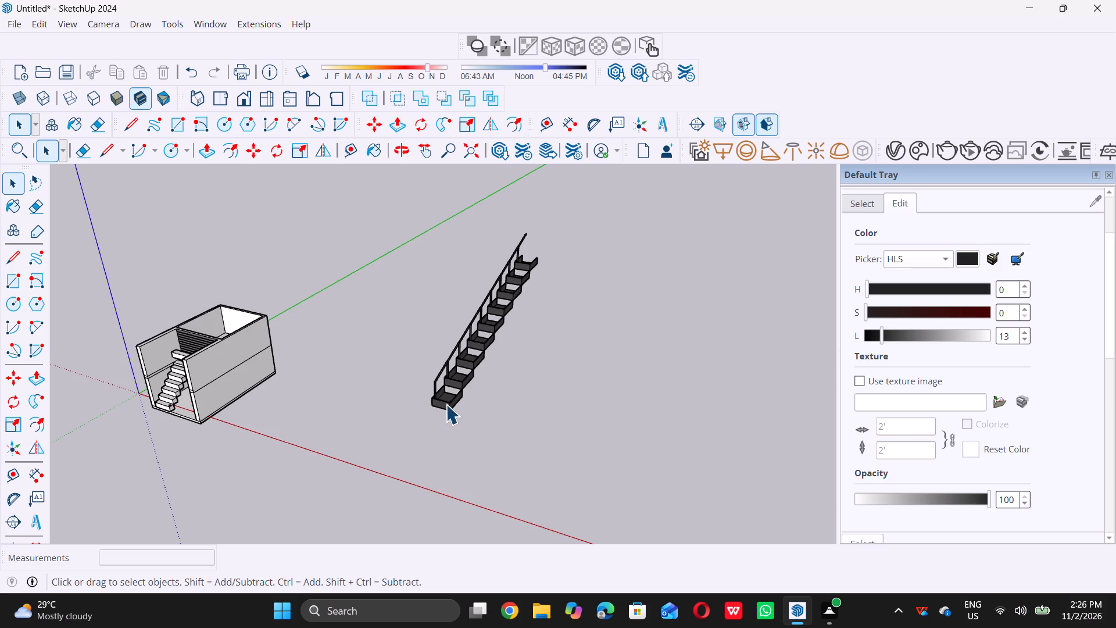
Open and close the remaining black staircase step modules to examine how they are built.
double_click(448, 401)
key("Delete")
triple_click(527, 431)
double_click(452, 382)
double_click(515, 419)
scroll(484, 321, "up", 4)
double_click(481, 329)
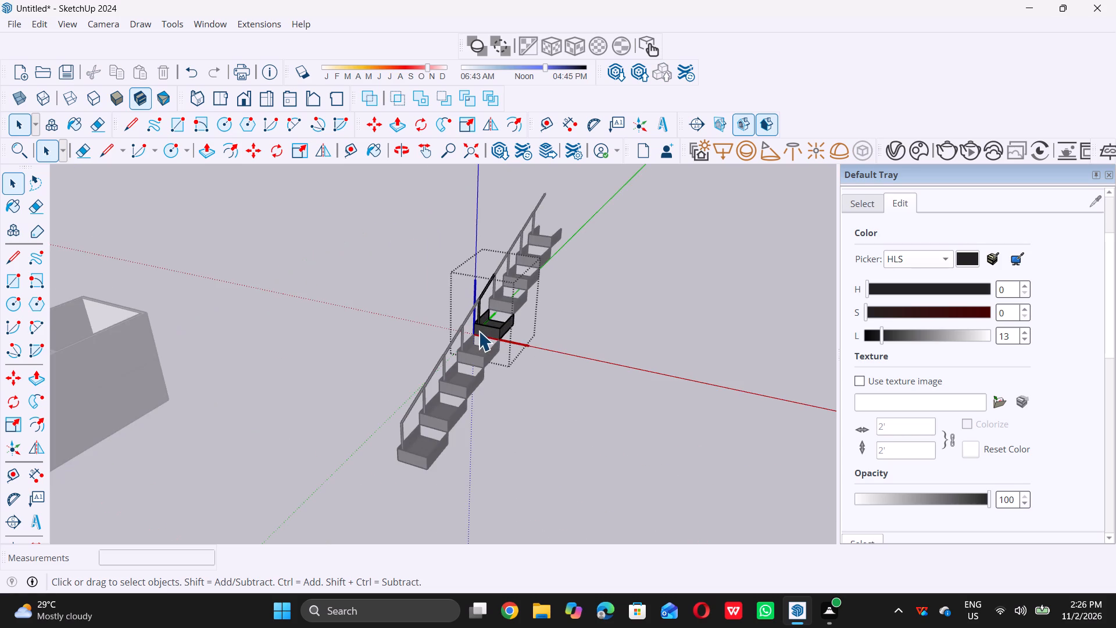
double_click(541, 360)
scroll(541, 361, "down", 6)
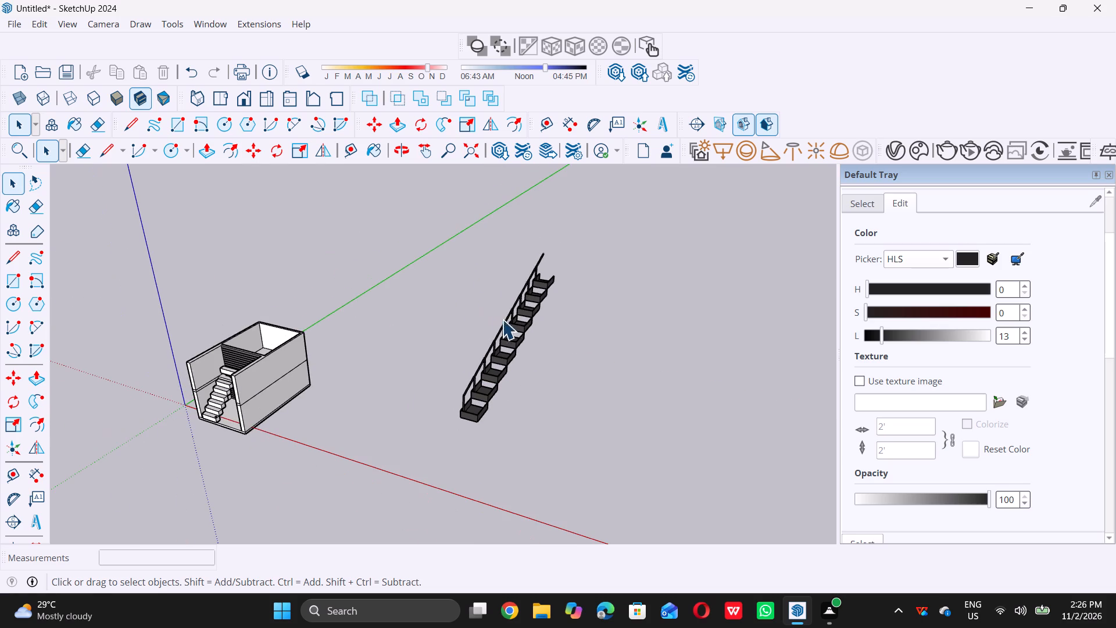
scroll(506, 326, "up", 8)
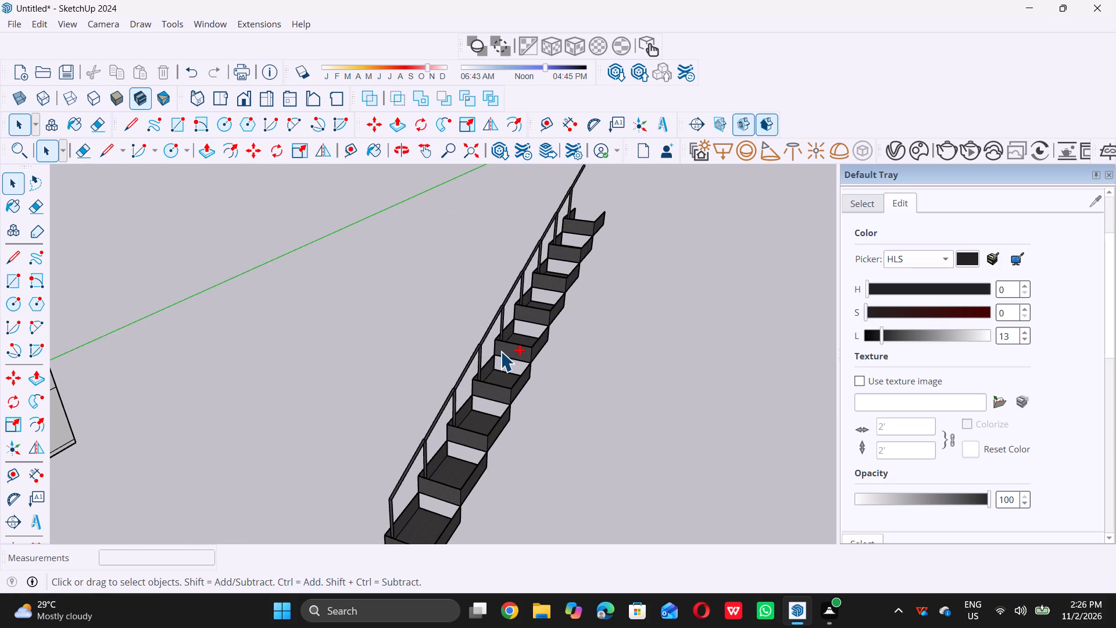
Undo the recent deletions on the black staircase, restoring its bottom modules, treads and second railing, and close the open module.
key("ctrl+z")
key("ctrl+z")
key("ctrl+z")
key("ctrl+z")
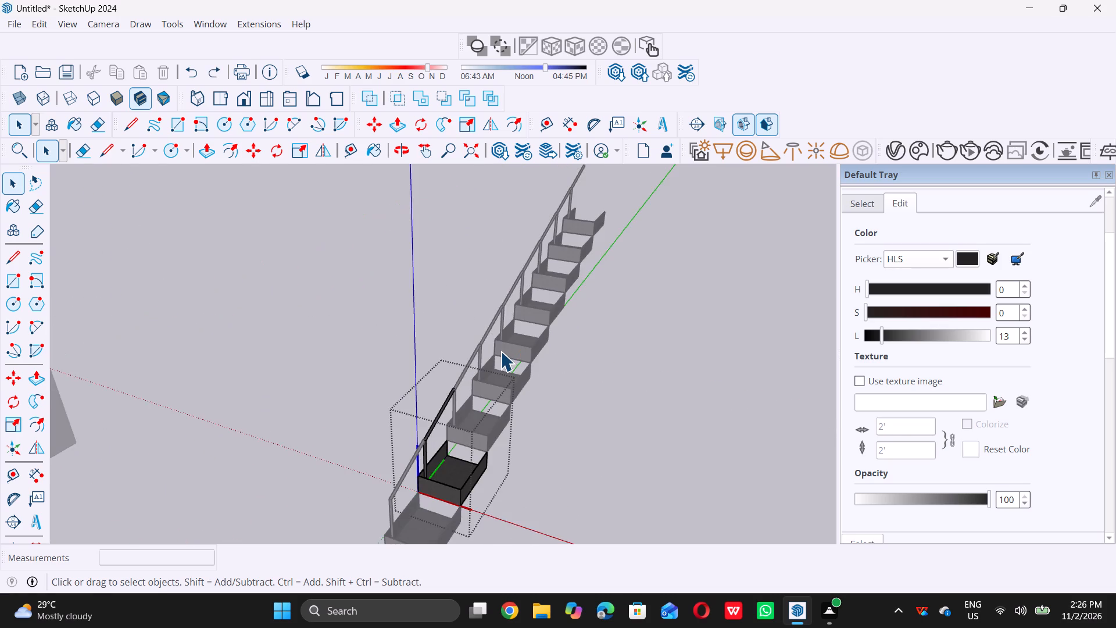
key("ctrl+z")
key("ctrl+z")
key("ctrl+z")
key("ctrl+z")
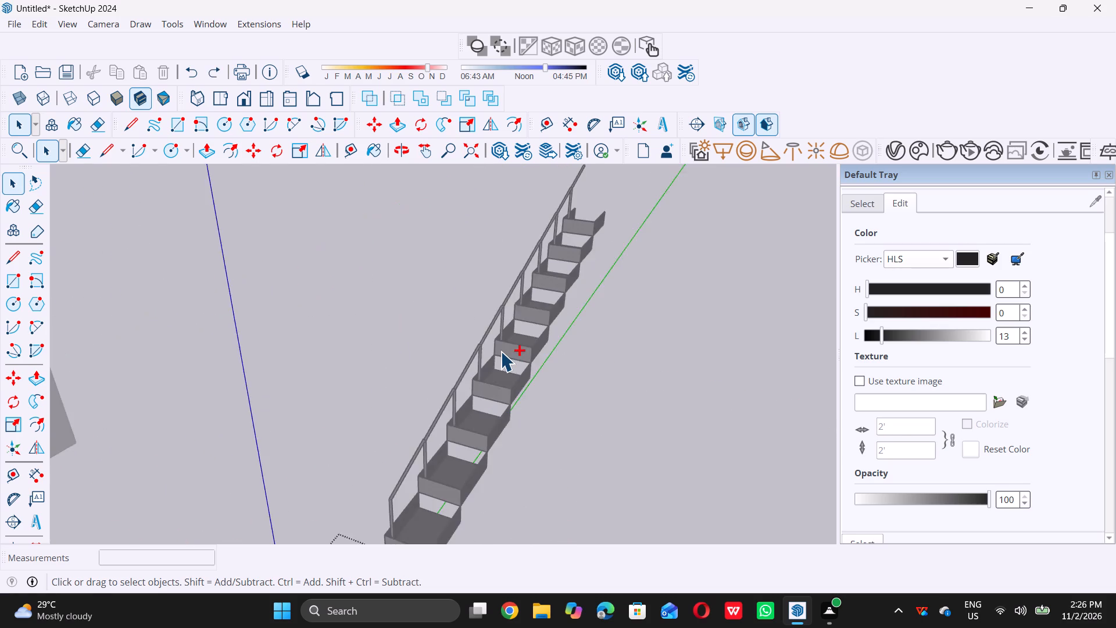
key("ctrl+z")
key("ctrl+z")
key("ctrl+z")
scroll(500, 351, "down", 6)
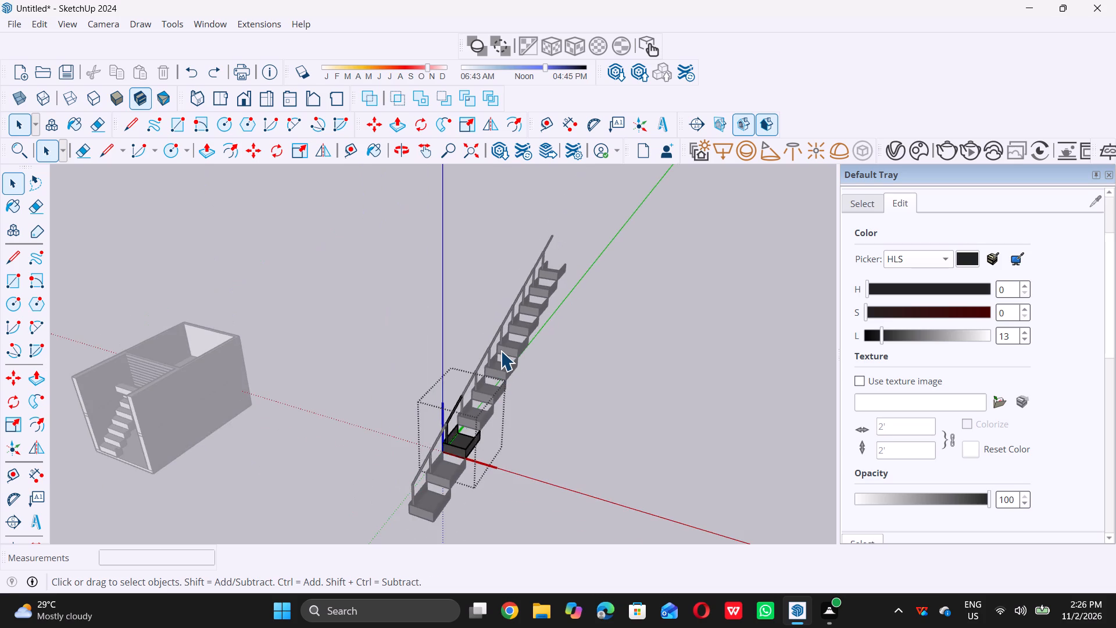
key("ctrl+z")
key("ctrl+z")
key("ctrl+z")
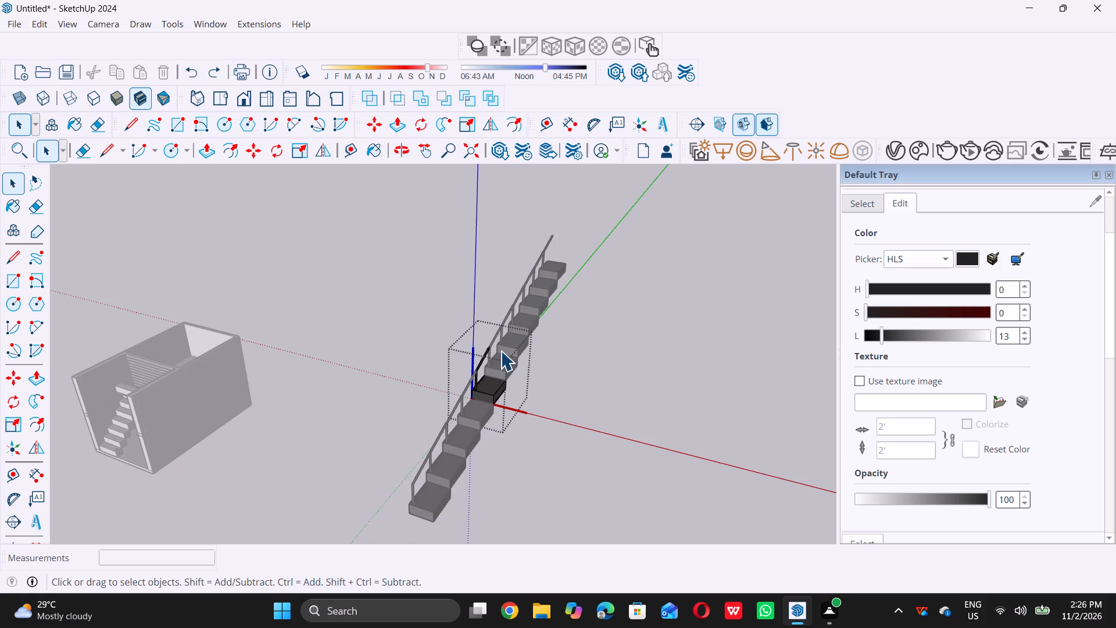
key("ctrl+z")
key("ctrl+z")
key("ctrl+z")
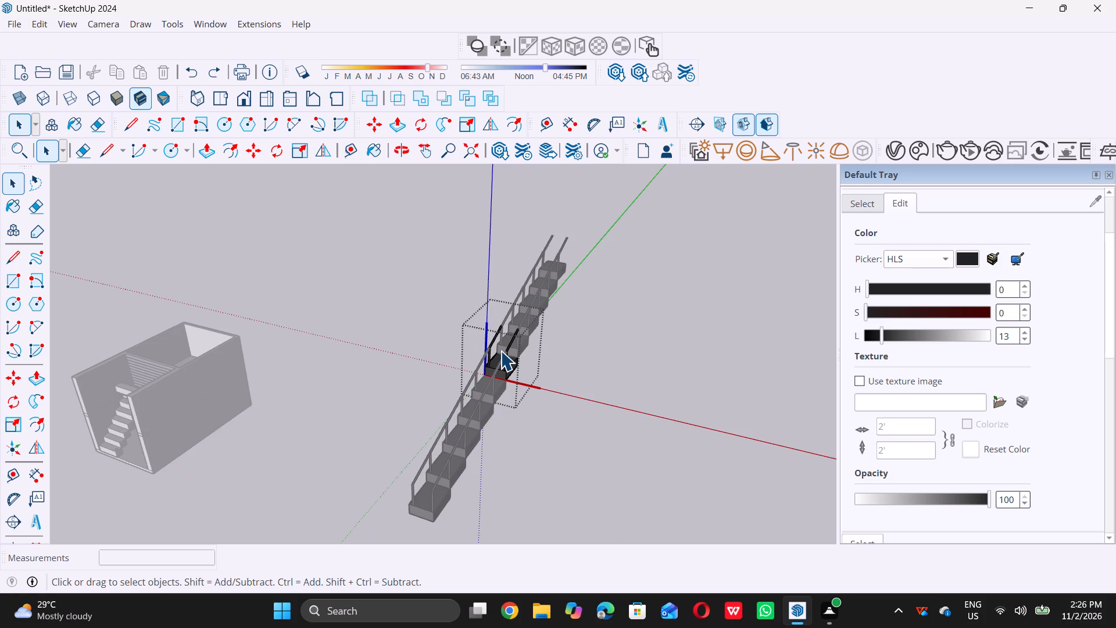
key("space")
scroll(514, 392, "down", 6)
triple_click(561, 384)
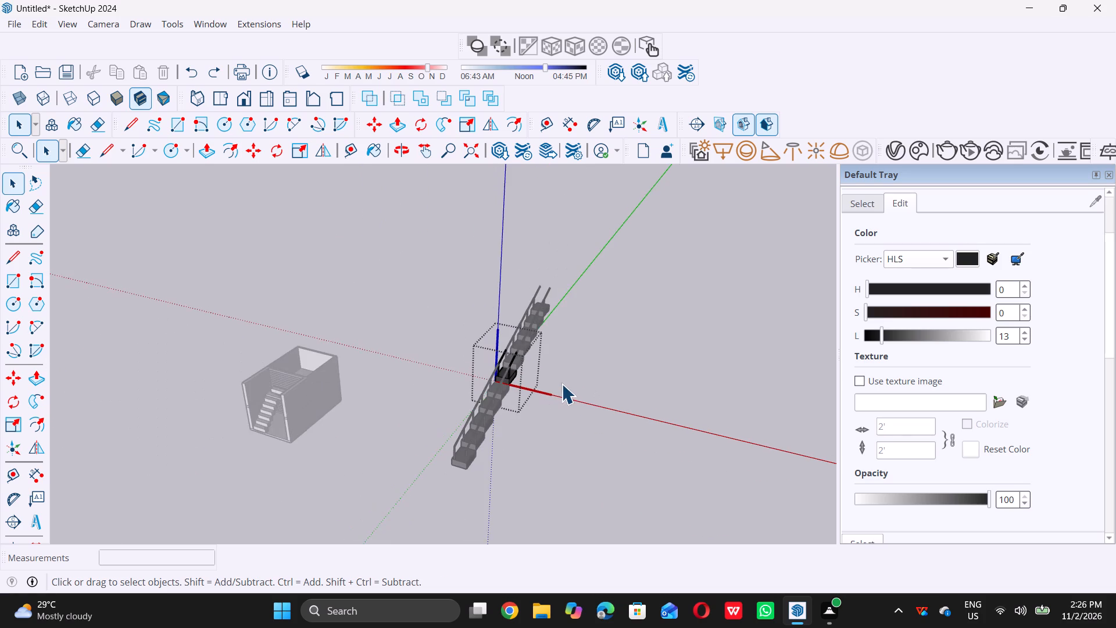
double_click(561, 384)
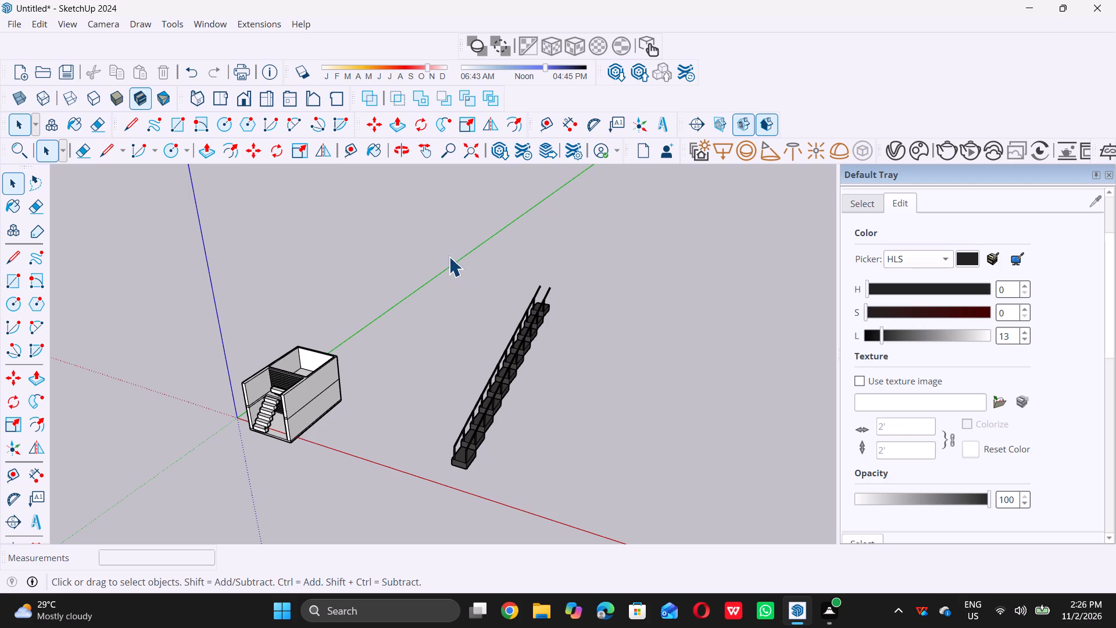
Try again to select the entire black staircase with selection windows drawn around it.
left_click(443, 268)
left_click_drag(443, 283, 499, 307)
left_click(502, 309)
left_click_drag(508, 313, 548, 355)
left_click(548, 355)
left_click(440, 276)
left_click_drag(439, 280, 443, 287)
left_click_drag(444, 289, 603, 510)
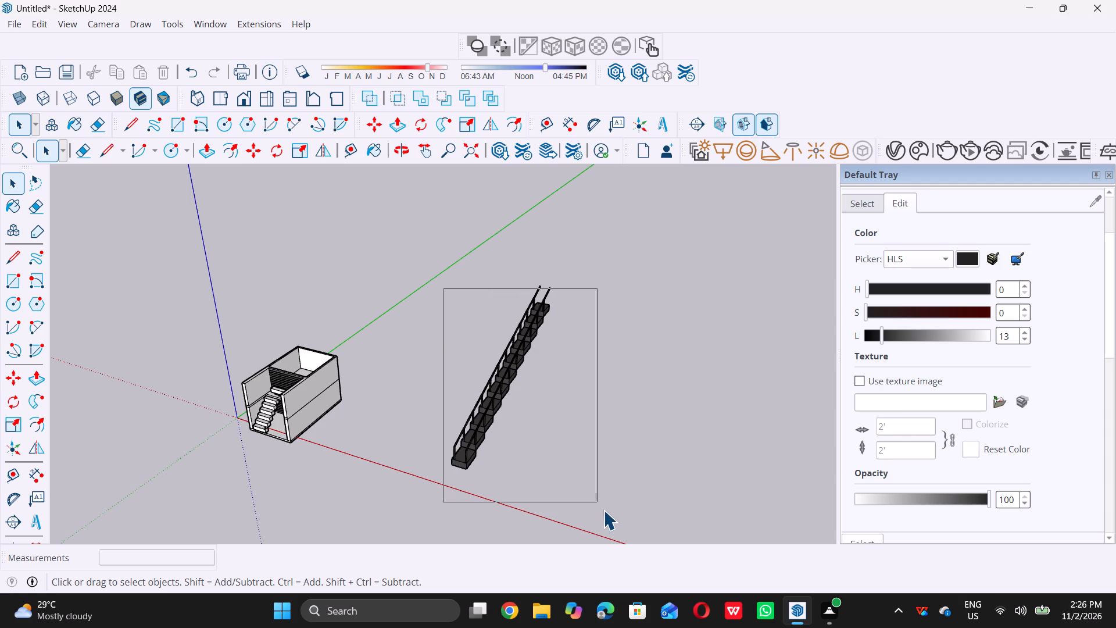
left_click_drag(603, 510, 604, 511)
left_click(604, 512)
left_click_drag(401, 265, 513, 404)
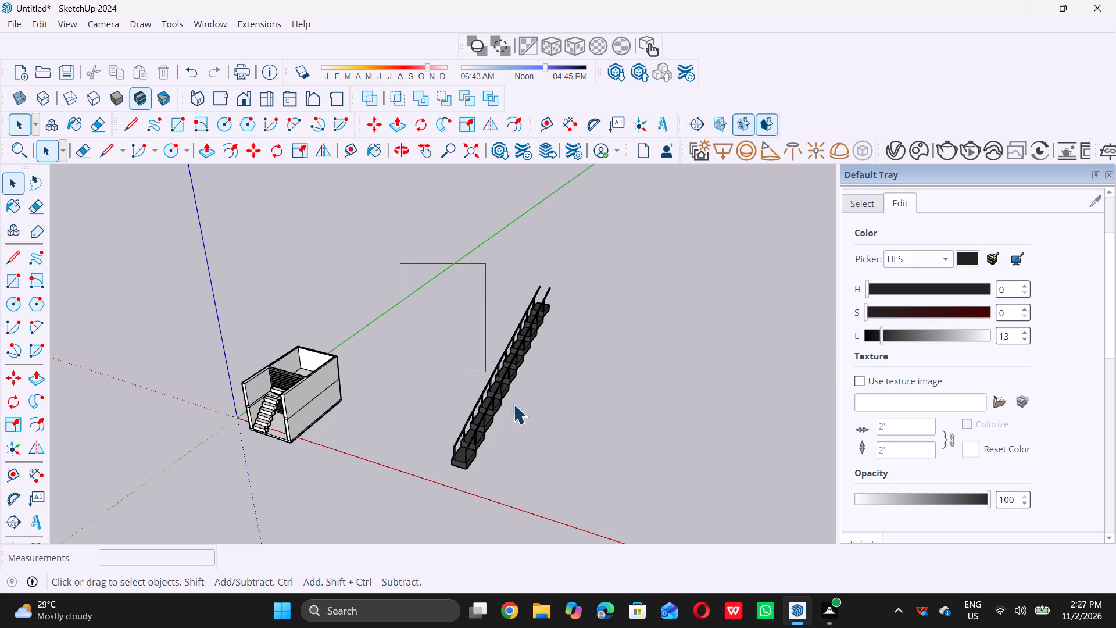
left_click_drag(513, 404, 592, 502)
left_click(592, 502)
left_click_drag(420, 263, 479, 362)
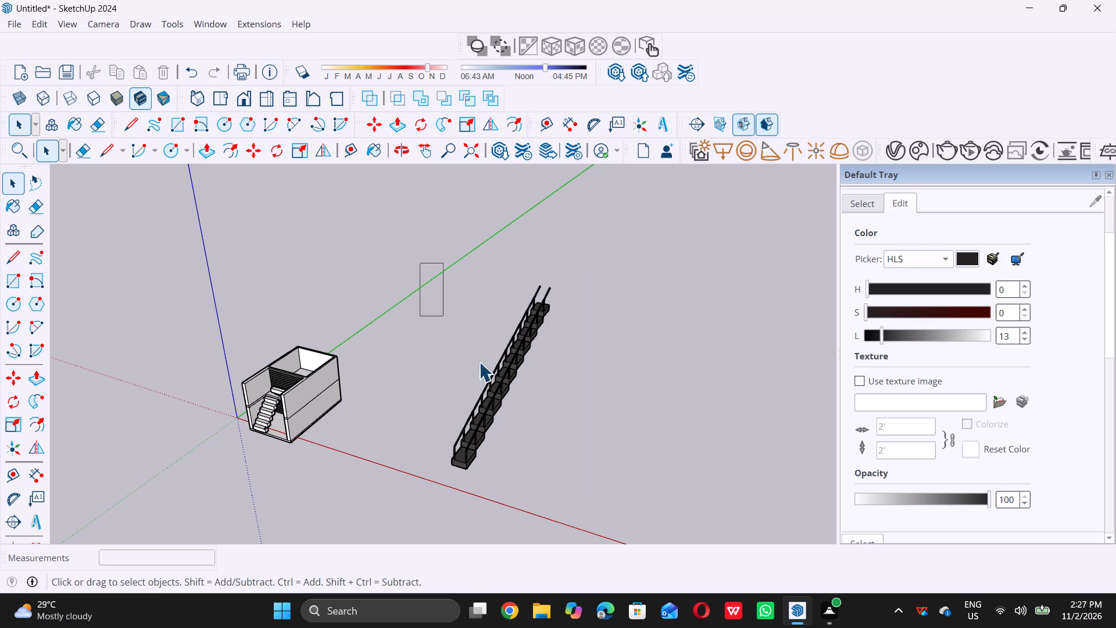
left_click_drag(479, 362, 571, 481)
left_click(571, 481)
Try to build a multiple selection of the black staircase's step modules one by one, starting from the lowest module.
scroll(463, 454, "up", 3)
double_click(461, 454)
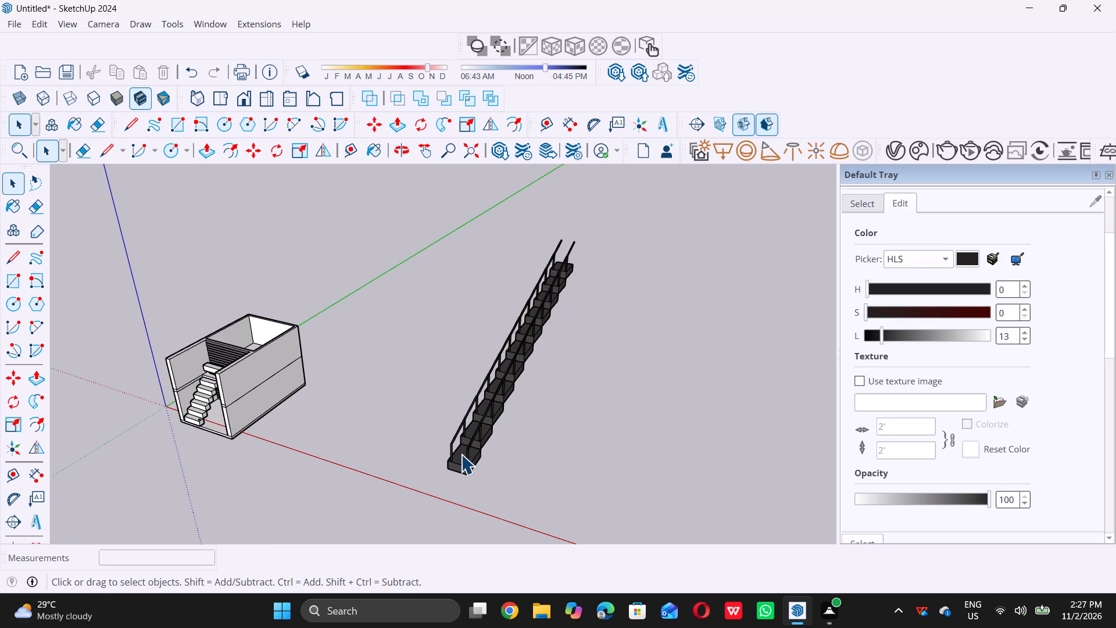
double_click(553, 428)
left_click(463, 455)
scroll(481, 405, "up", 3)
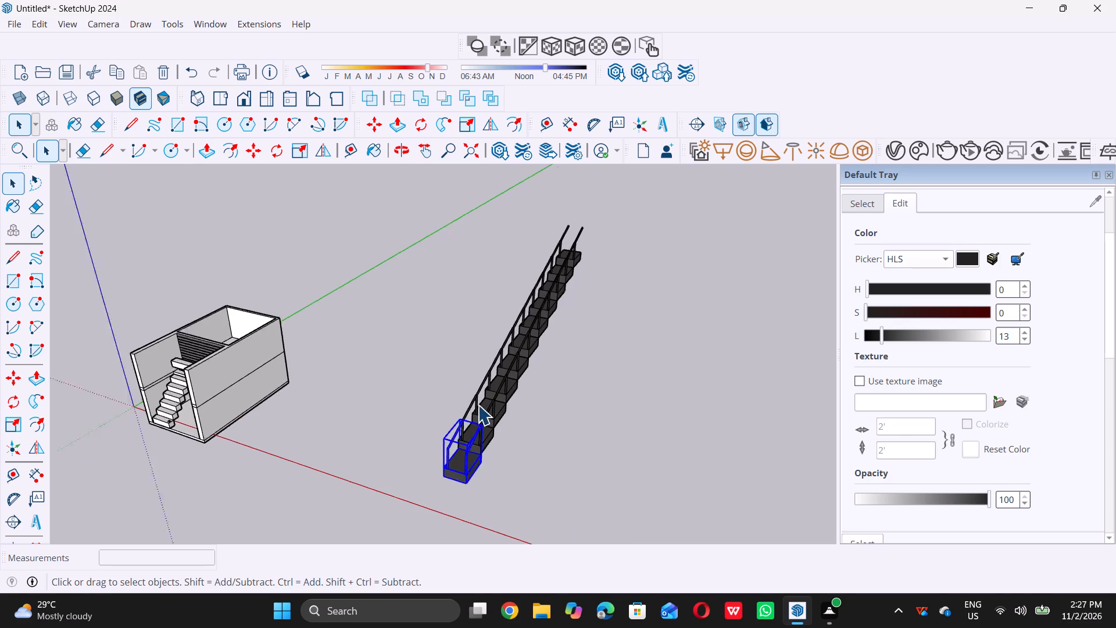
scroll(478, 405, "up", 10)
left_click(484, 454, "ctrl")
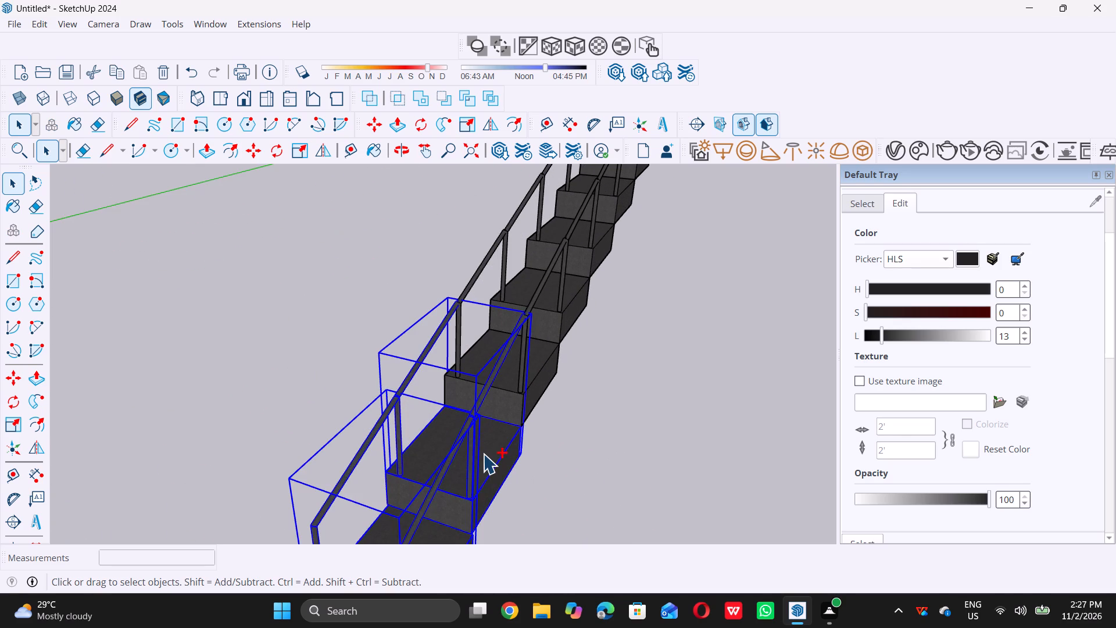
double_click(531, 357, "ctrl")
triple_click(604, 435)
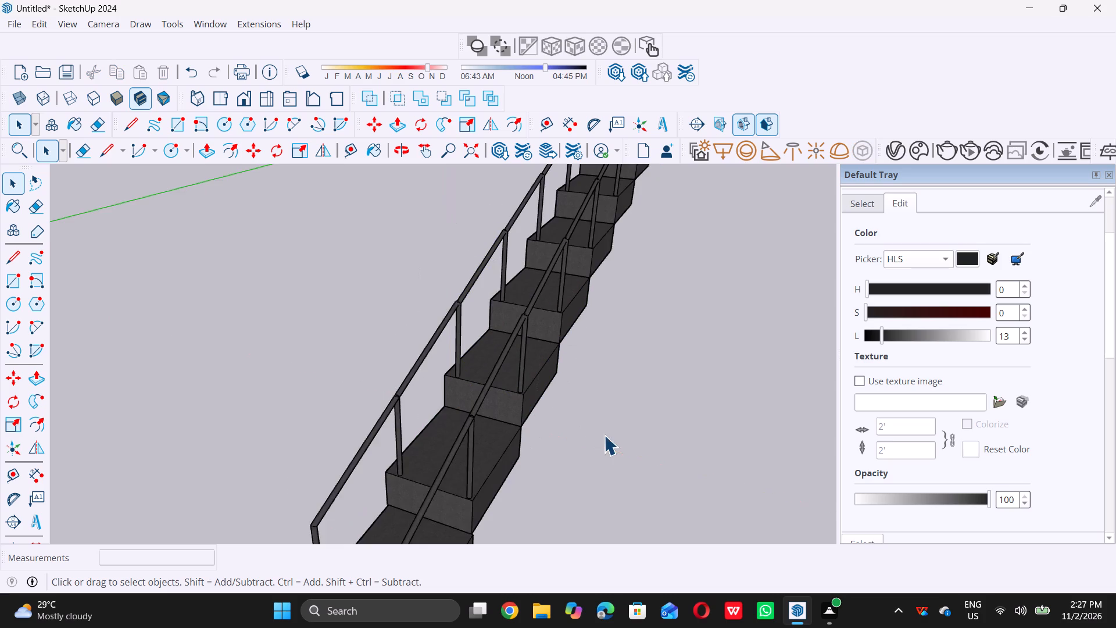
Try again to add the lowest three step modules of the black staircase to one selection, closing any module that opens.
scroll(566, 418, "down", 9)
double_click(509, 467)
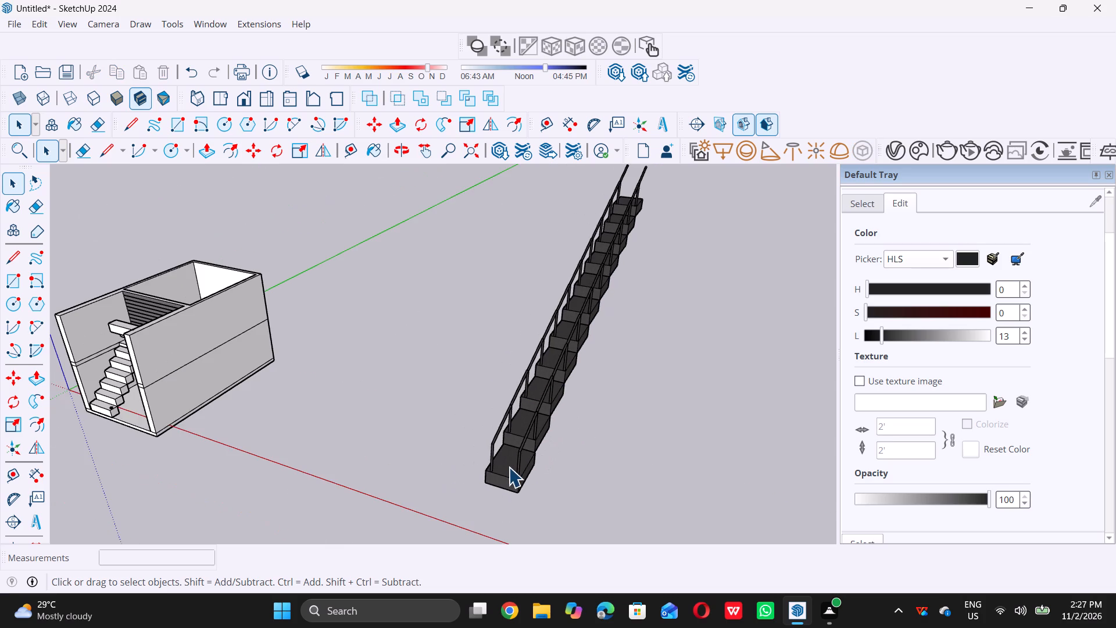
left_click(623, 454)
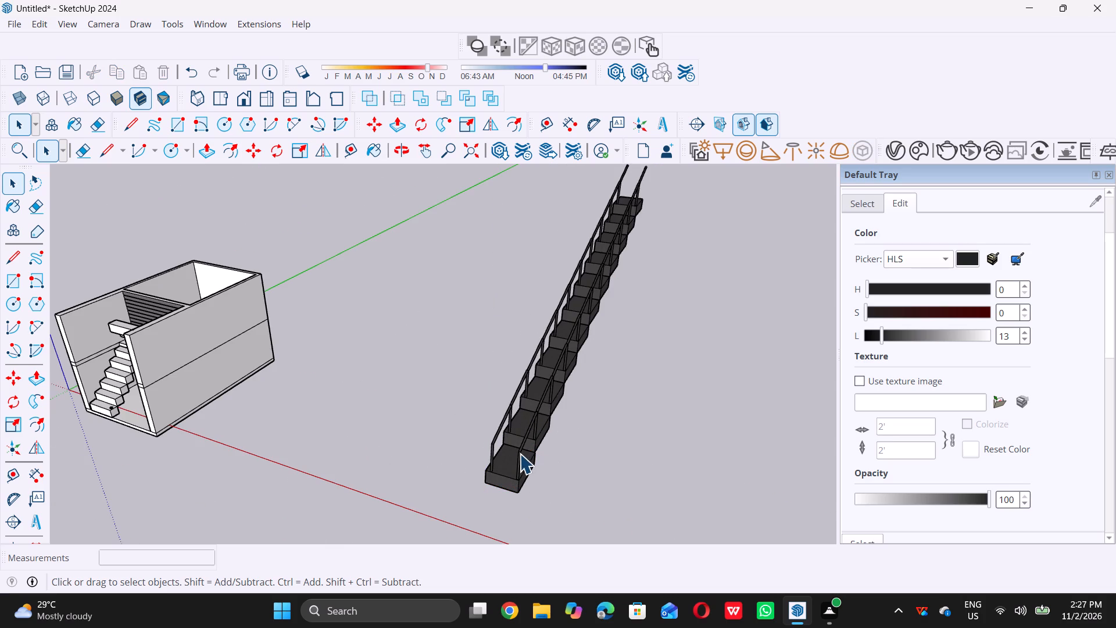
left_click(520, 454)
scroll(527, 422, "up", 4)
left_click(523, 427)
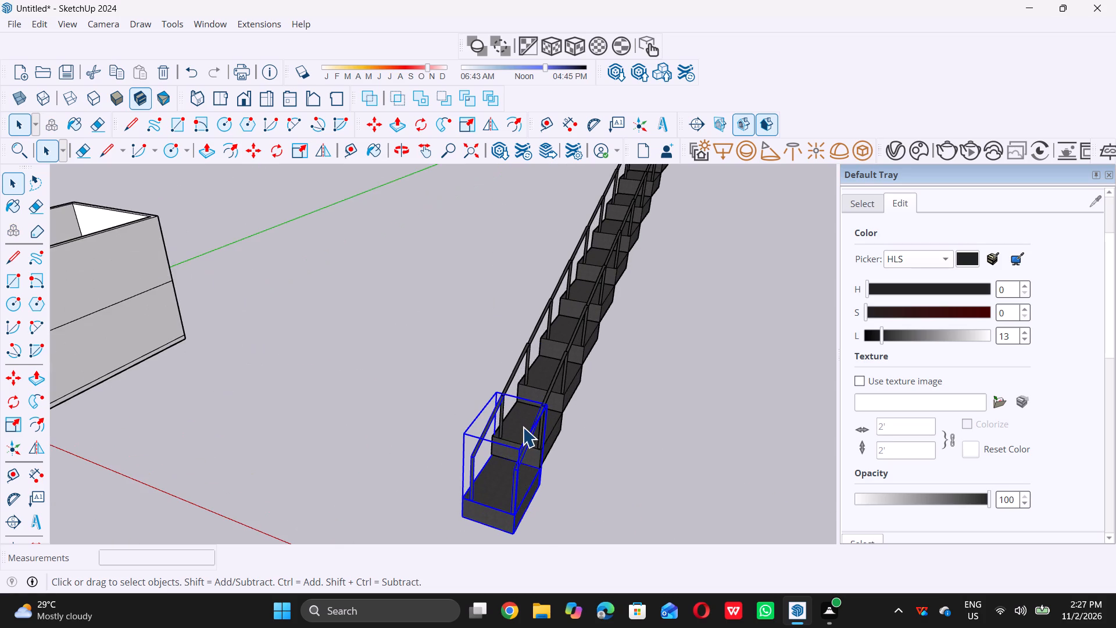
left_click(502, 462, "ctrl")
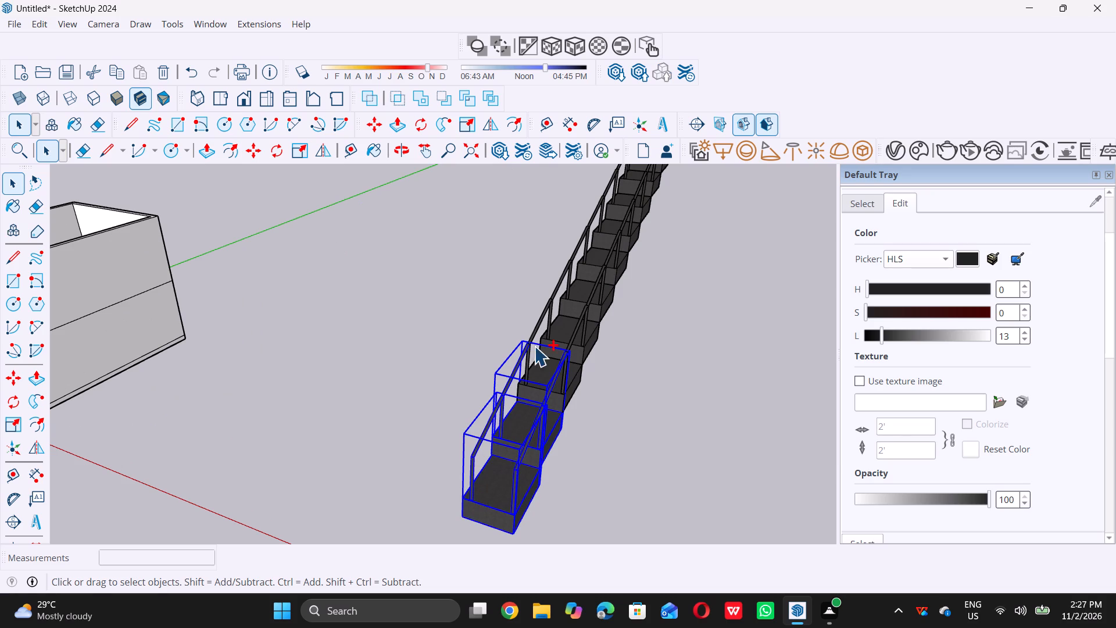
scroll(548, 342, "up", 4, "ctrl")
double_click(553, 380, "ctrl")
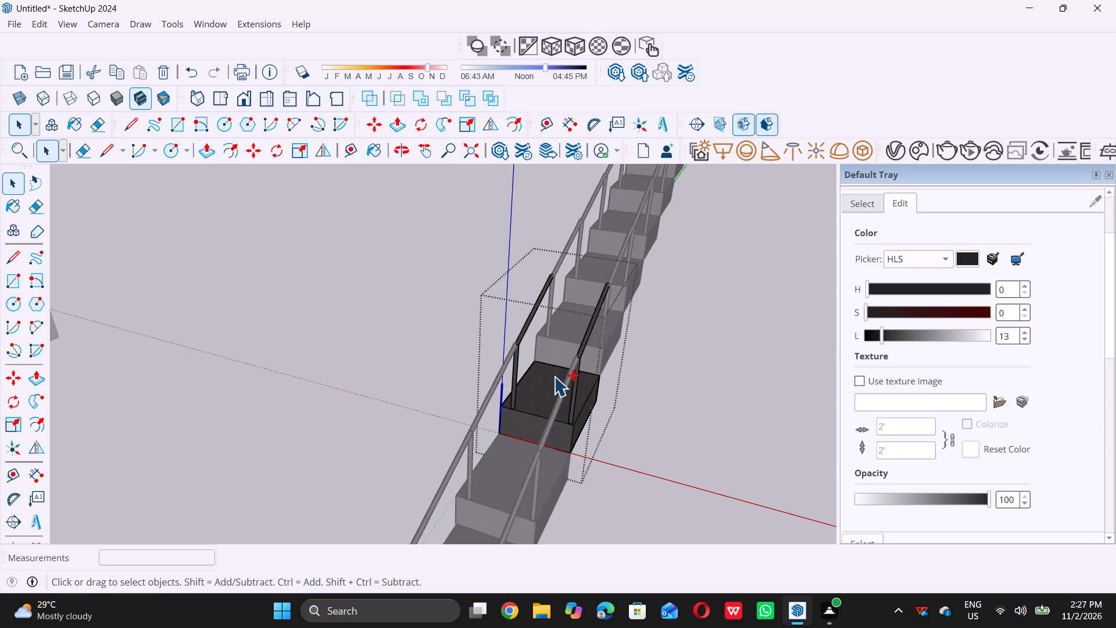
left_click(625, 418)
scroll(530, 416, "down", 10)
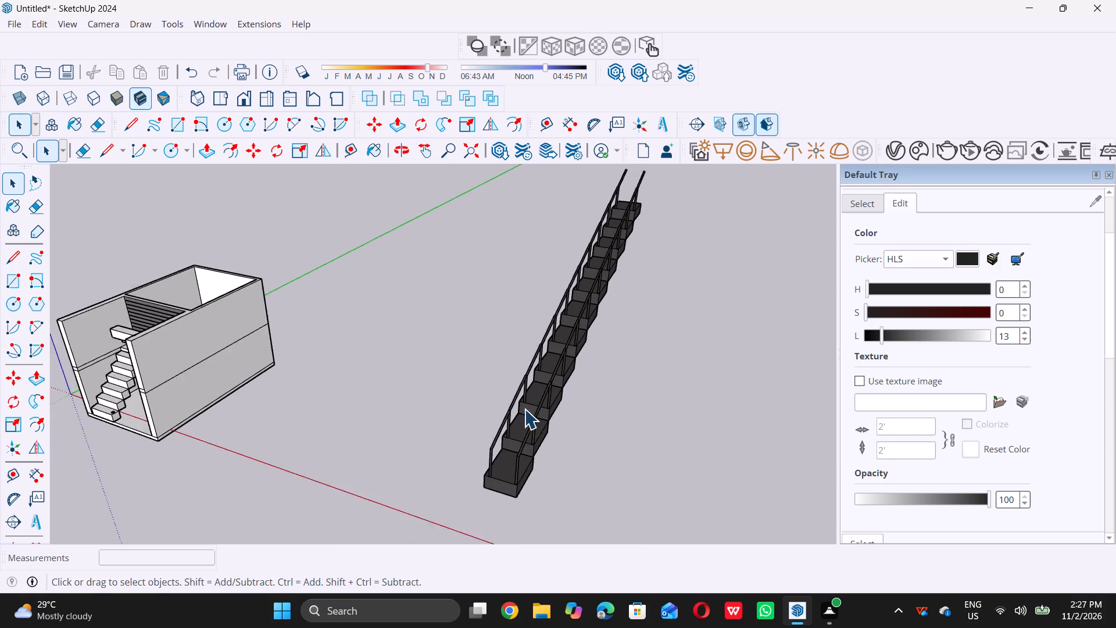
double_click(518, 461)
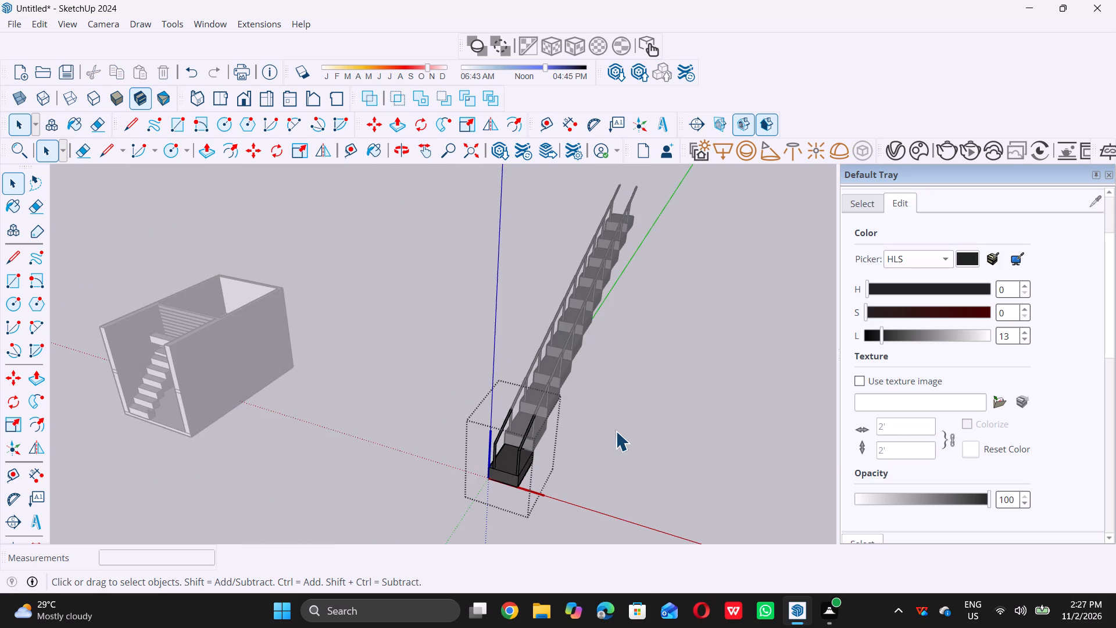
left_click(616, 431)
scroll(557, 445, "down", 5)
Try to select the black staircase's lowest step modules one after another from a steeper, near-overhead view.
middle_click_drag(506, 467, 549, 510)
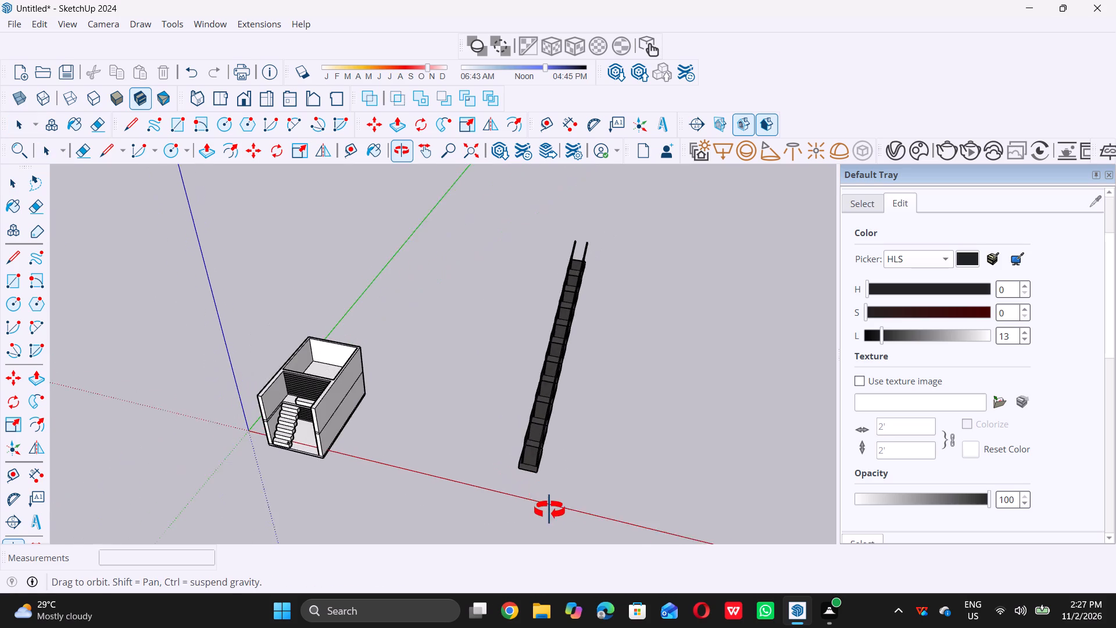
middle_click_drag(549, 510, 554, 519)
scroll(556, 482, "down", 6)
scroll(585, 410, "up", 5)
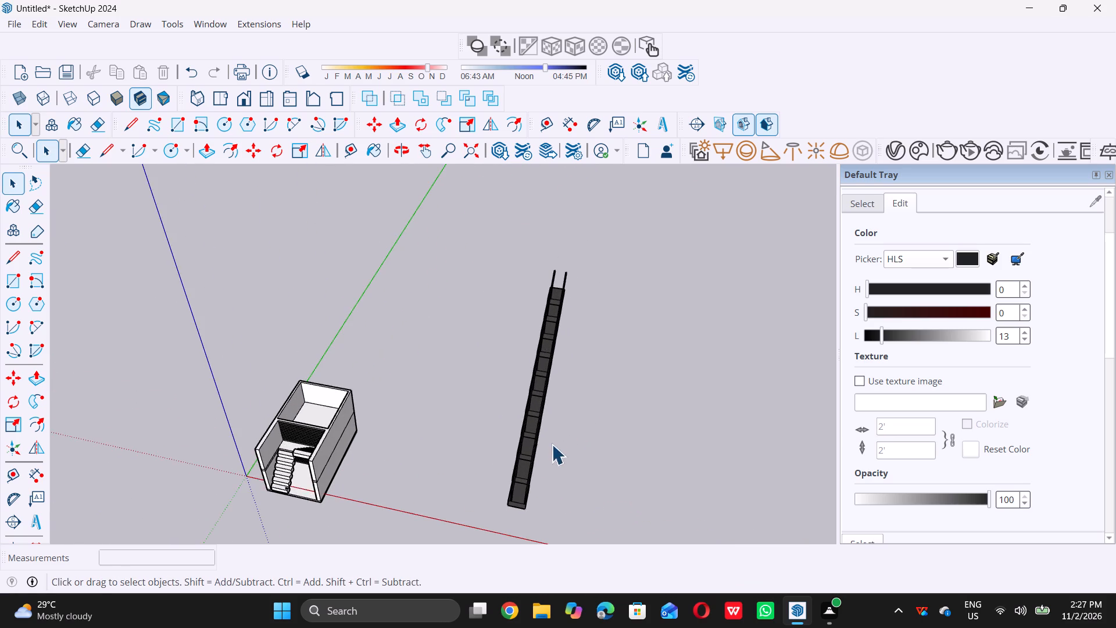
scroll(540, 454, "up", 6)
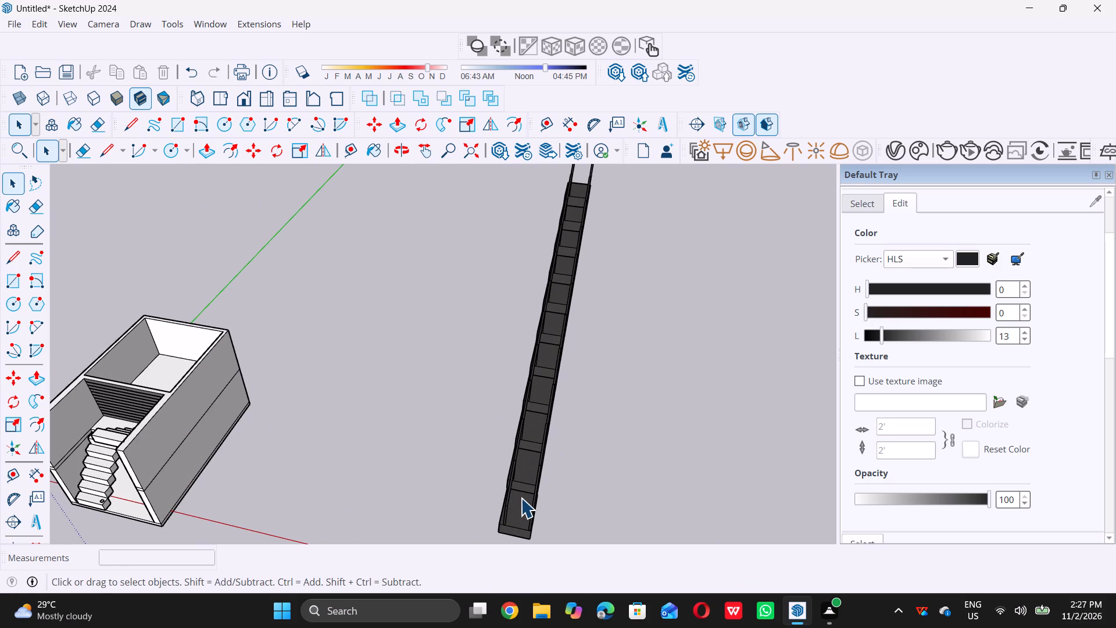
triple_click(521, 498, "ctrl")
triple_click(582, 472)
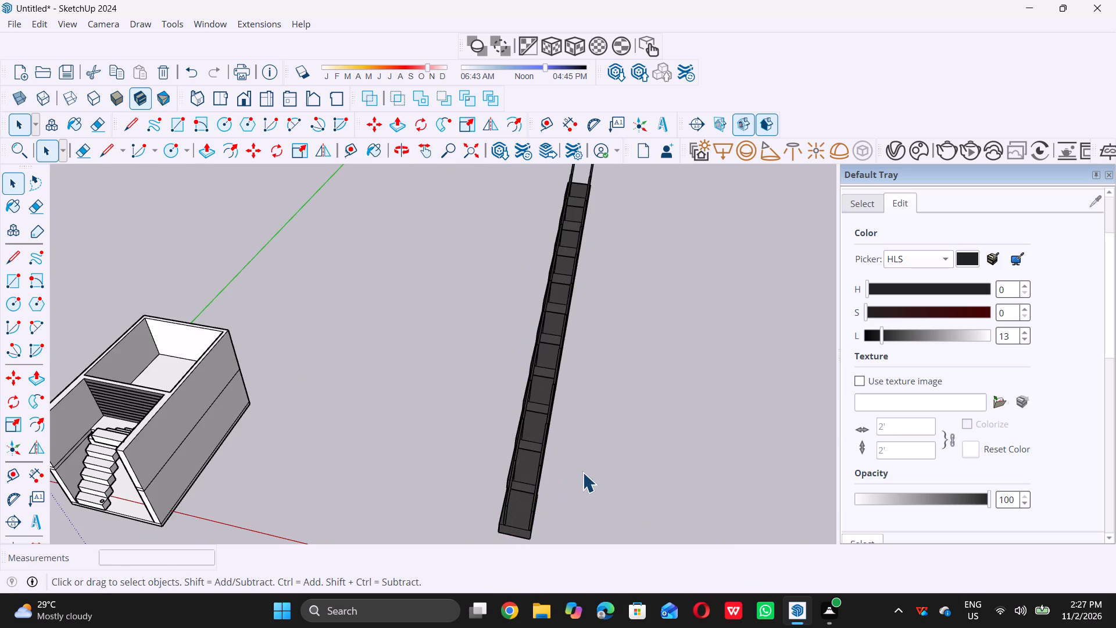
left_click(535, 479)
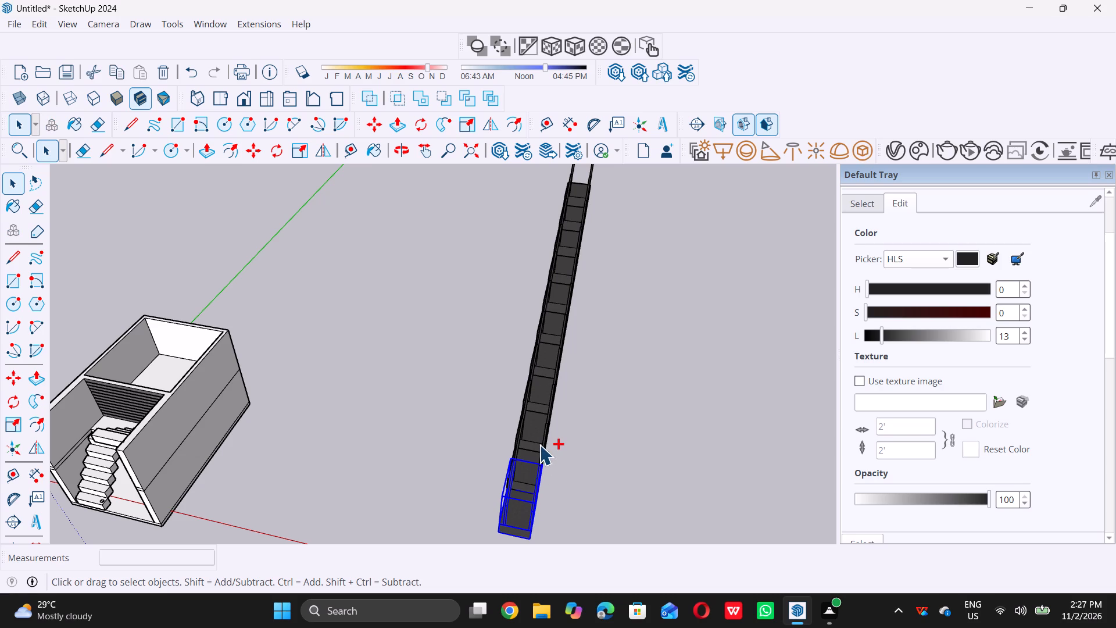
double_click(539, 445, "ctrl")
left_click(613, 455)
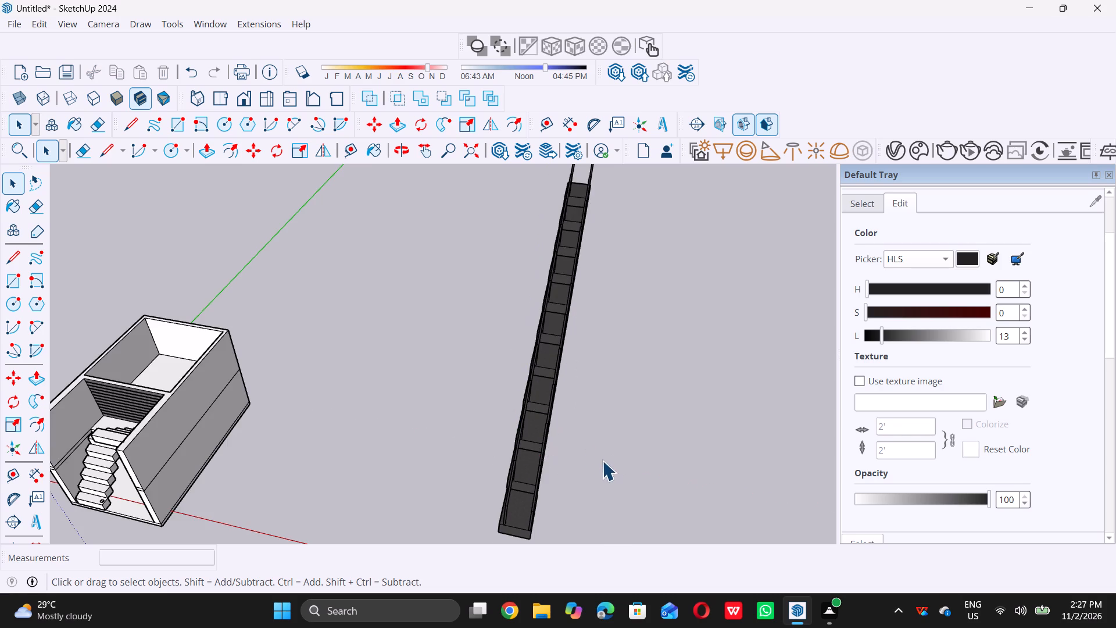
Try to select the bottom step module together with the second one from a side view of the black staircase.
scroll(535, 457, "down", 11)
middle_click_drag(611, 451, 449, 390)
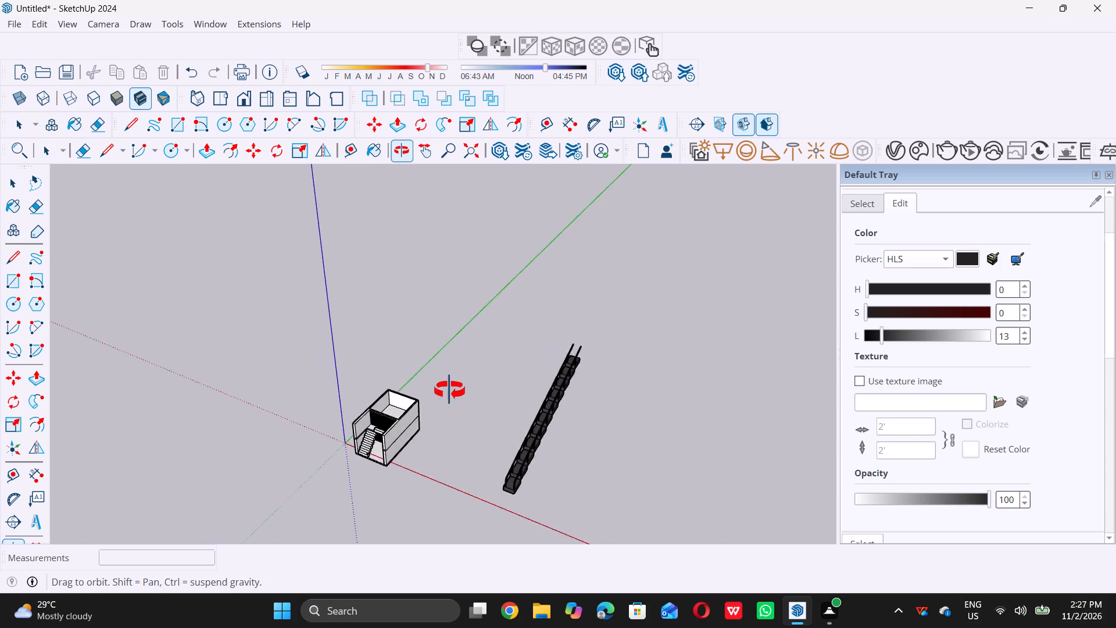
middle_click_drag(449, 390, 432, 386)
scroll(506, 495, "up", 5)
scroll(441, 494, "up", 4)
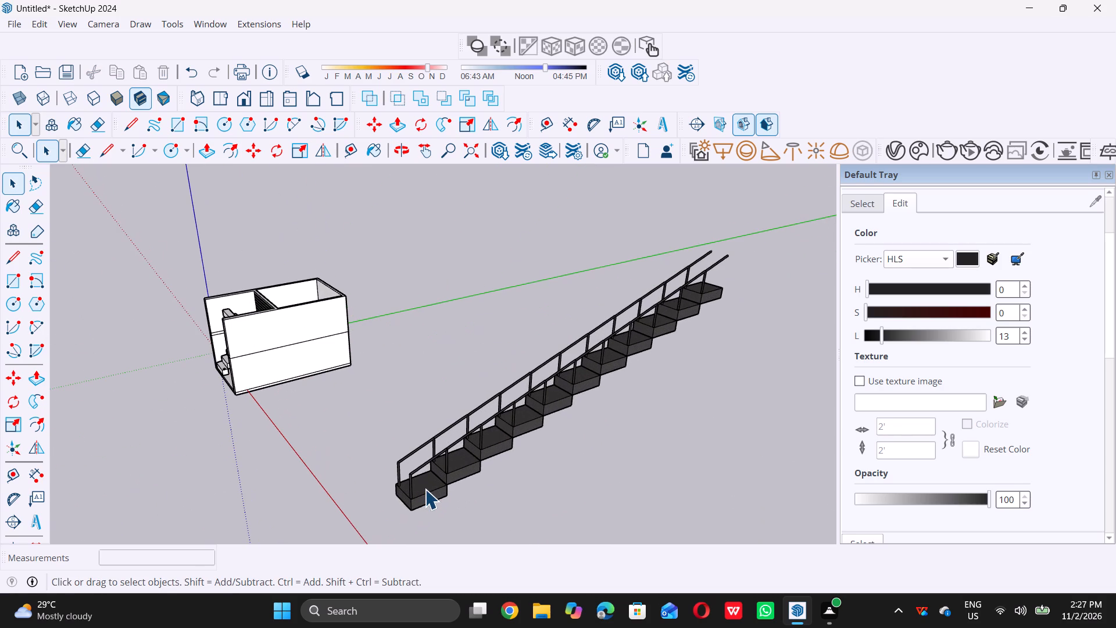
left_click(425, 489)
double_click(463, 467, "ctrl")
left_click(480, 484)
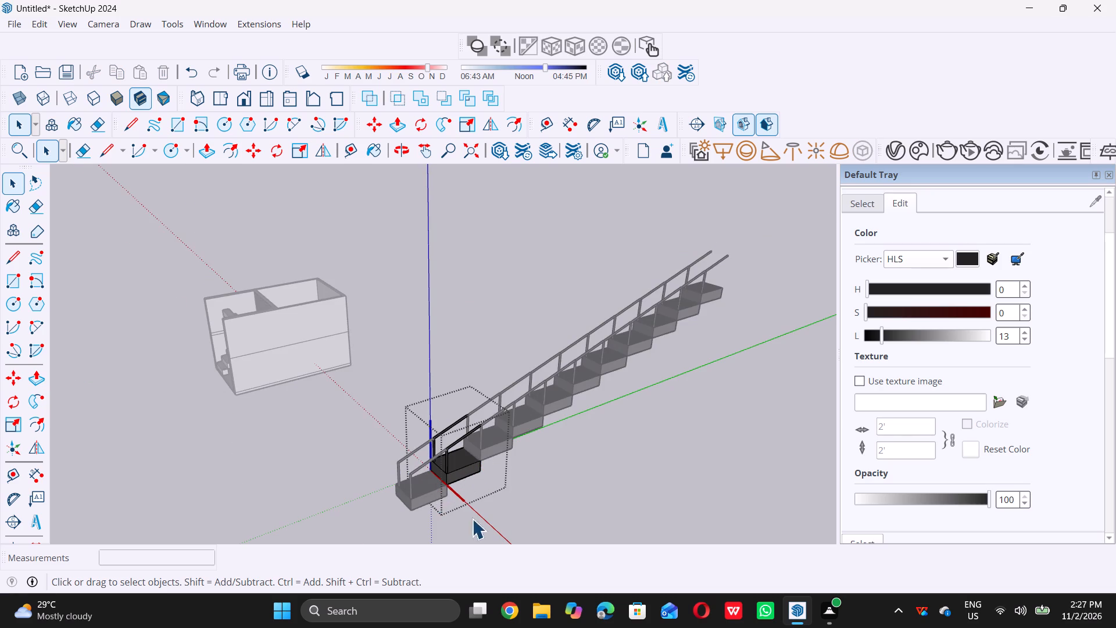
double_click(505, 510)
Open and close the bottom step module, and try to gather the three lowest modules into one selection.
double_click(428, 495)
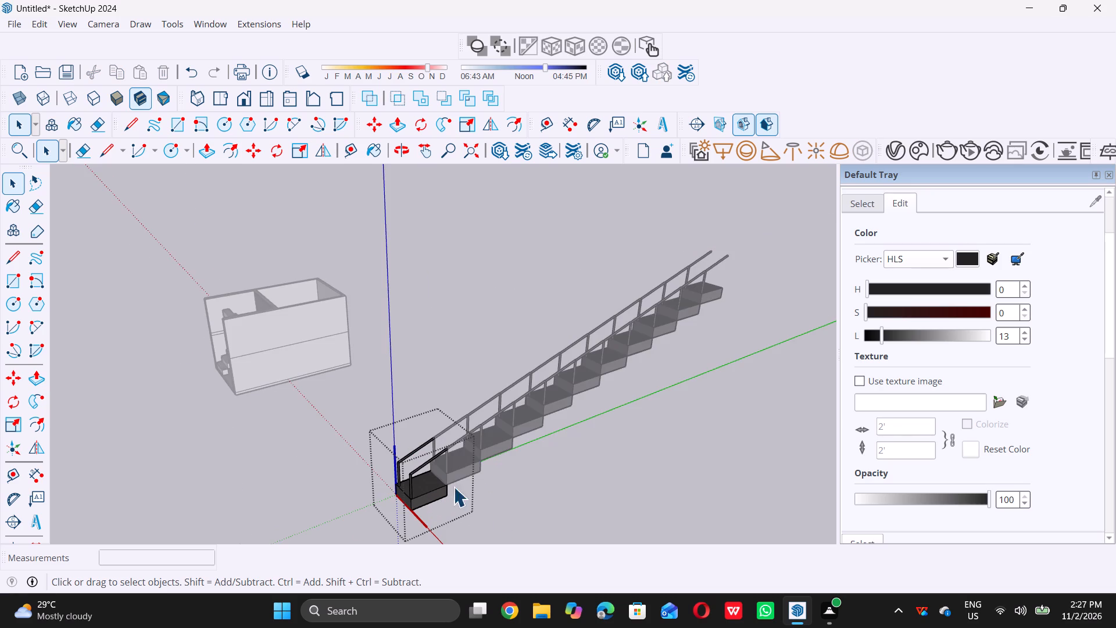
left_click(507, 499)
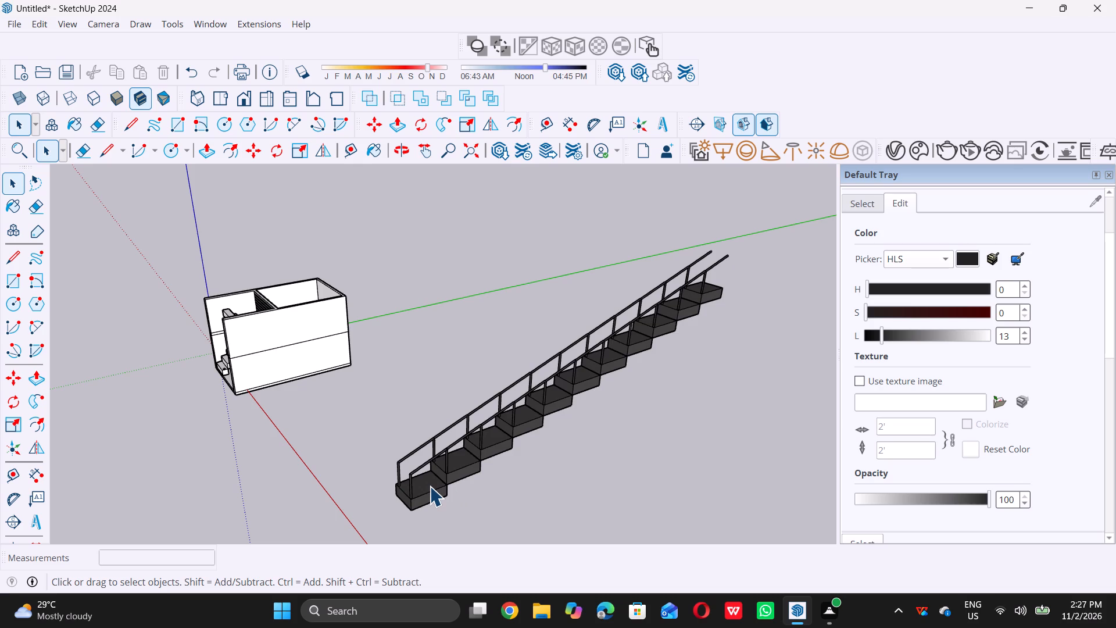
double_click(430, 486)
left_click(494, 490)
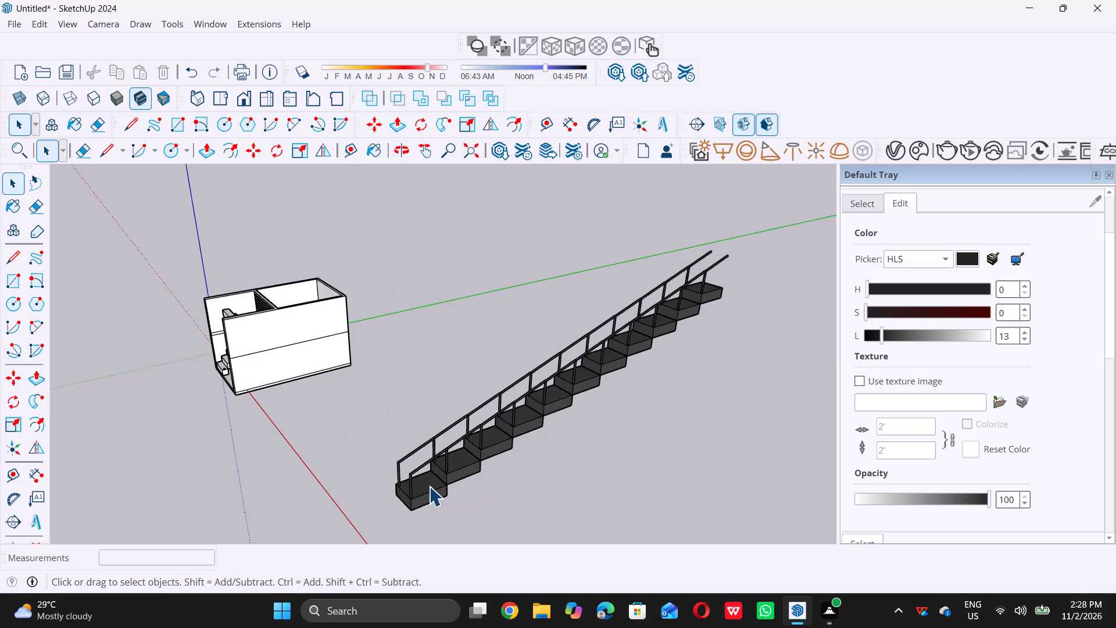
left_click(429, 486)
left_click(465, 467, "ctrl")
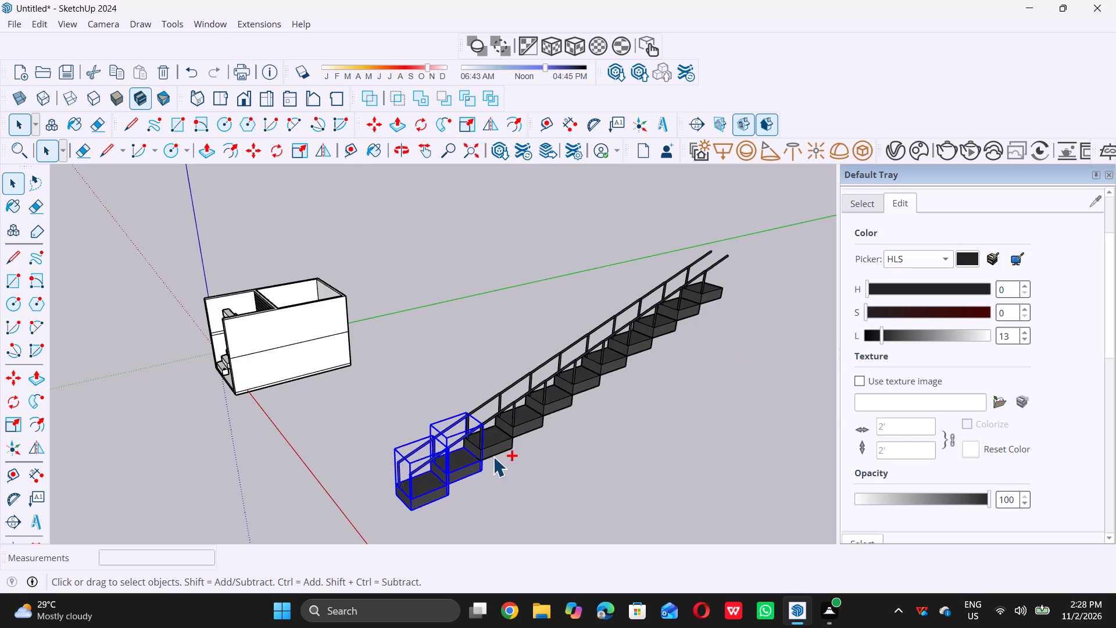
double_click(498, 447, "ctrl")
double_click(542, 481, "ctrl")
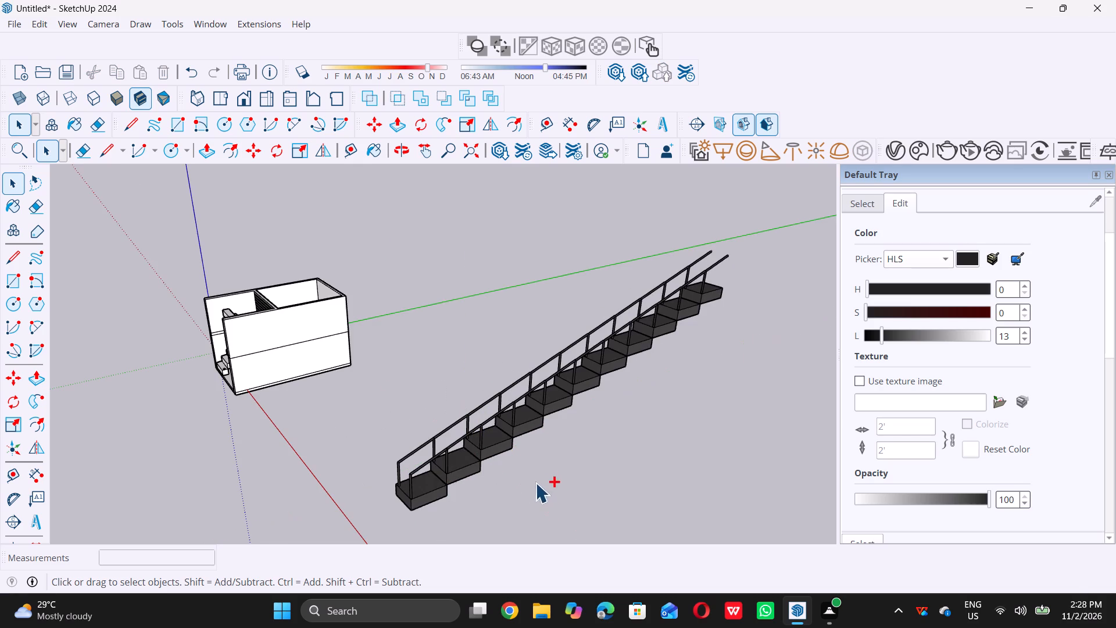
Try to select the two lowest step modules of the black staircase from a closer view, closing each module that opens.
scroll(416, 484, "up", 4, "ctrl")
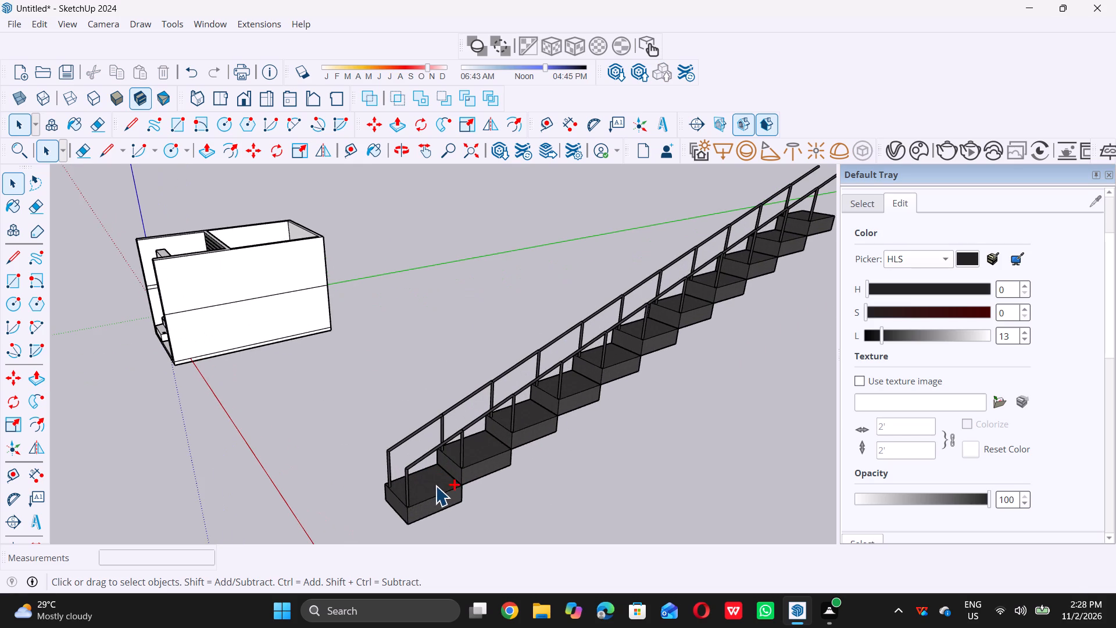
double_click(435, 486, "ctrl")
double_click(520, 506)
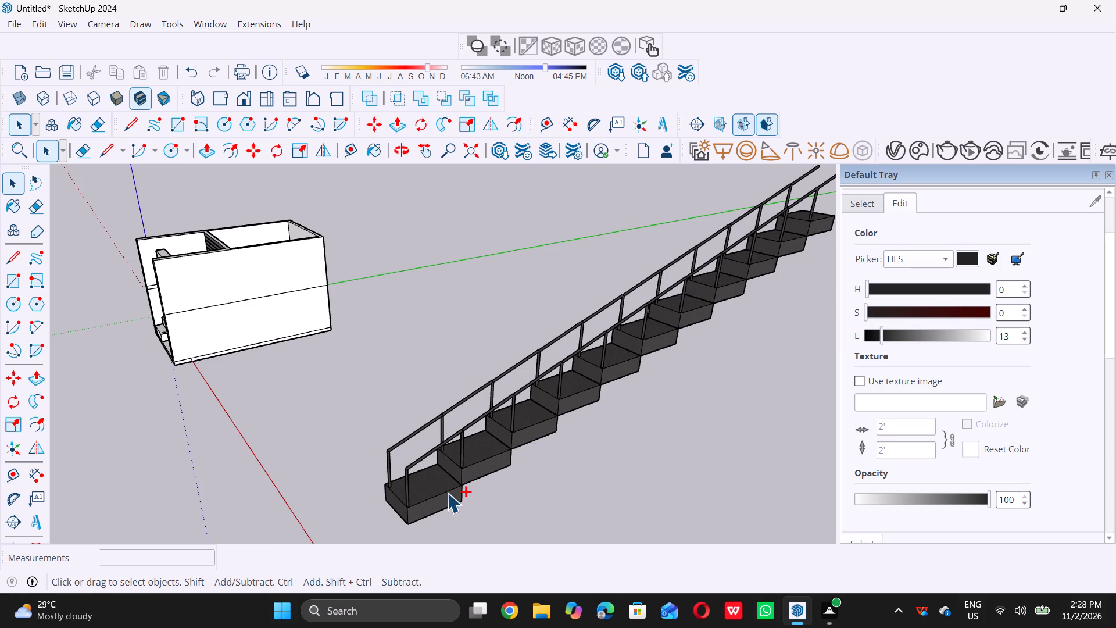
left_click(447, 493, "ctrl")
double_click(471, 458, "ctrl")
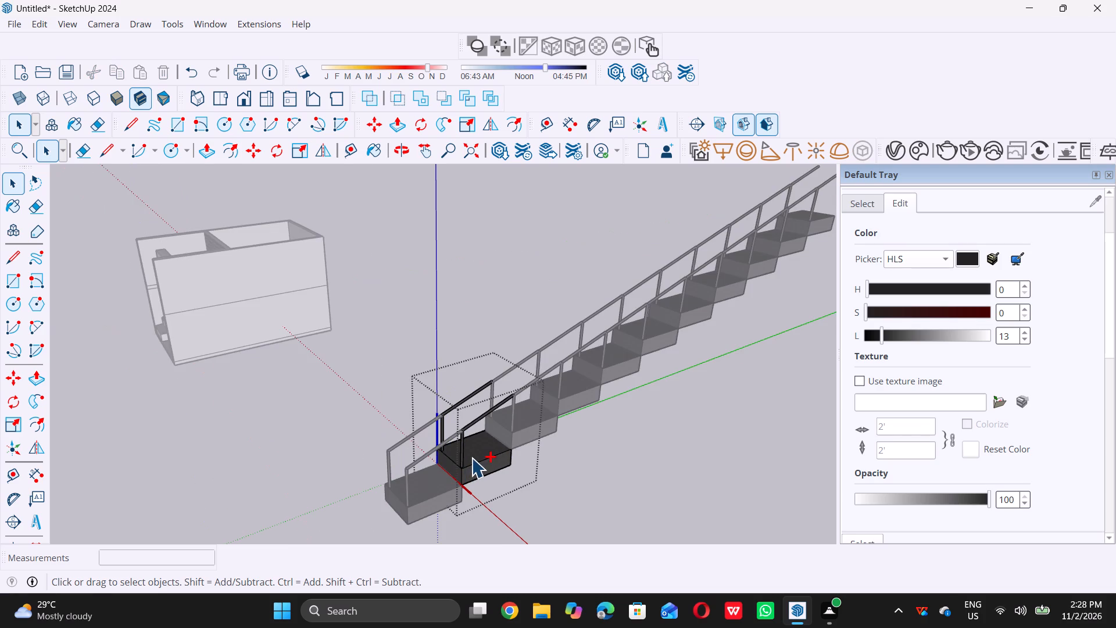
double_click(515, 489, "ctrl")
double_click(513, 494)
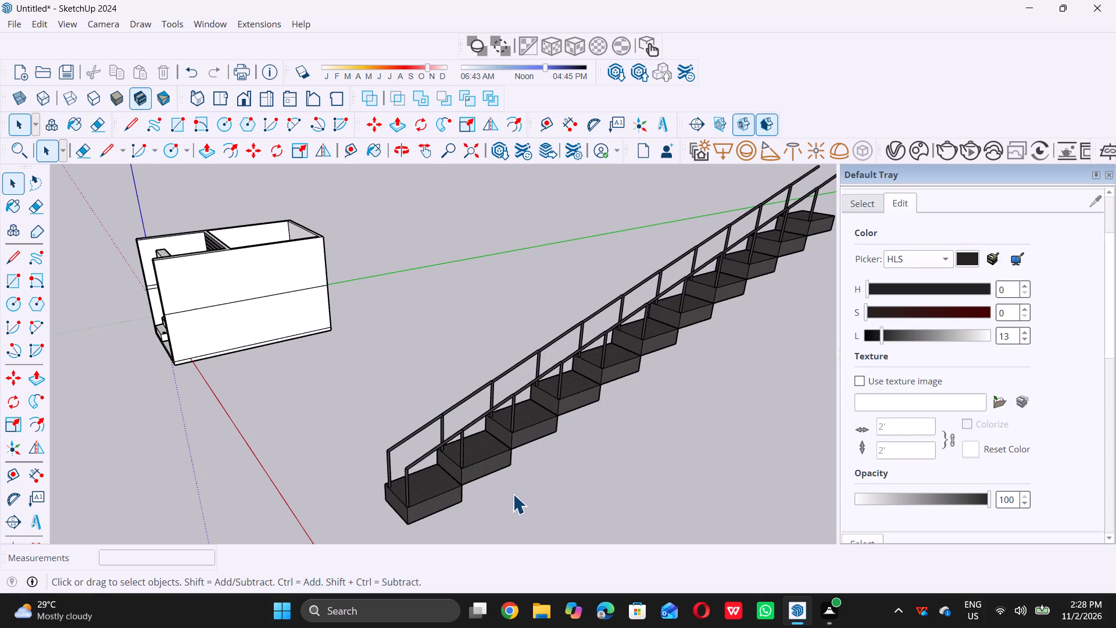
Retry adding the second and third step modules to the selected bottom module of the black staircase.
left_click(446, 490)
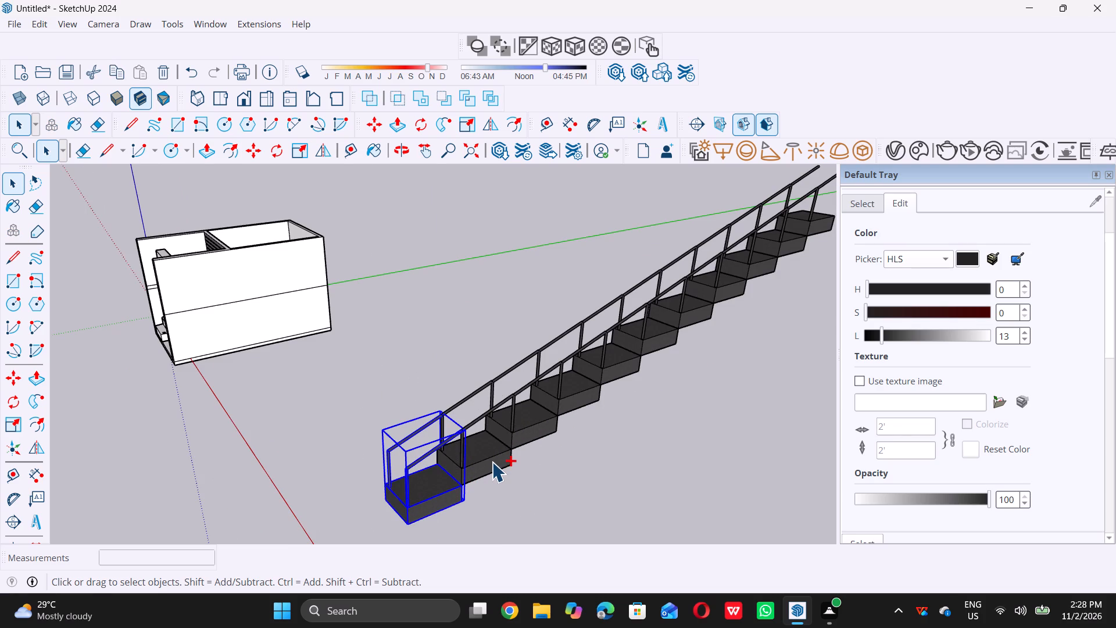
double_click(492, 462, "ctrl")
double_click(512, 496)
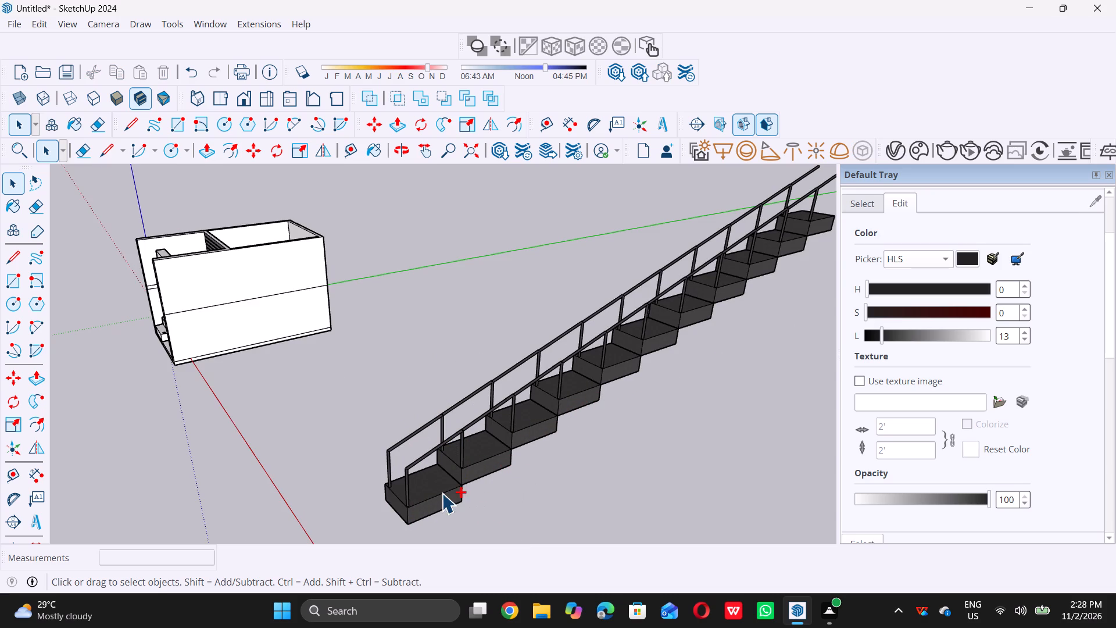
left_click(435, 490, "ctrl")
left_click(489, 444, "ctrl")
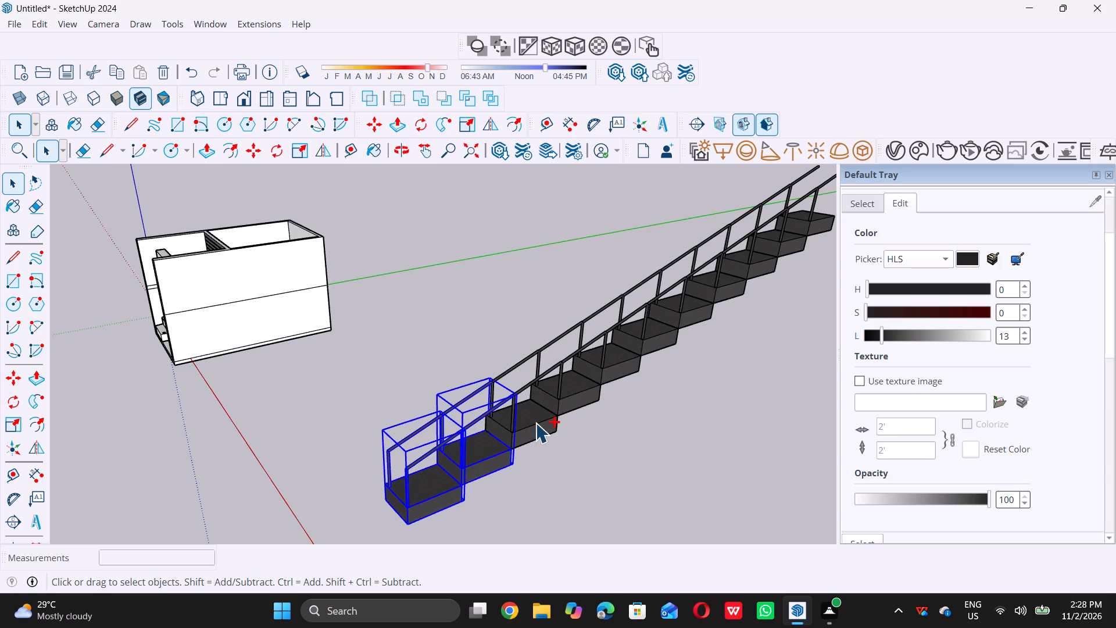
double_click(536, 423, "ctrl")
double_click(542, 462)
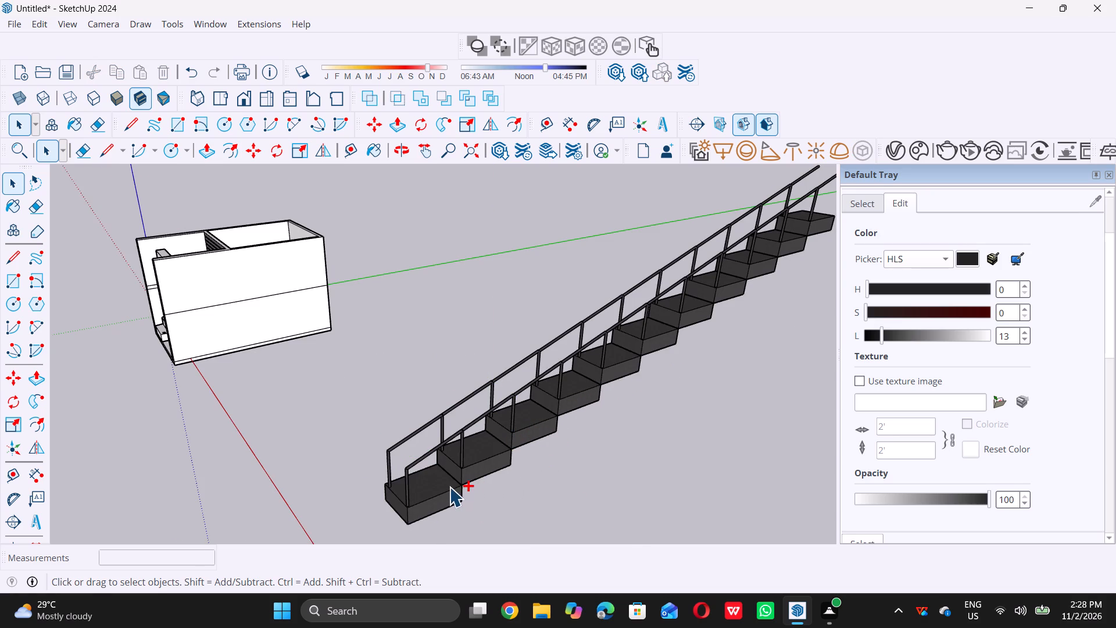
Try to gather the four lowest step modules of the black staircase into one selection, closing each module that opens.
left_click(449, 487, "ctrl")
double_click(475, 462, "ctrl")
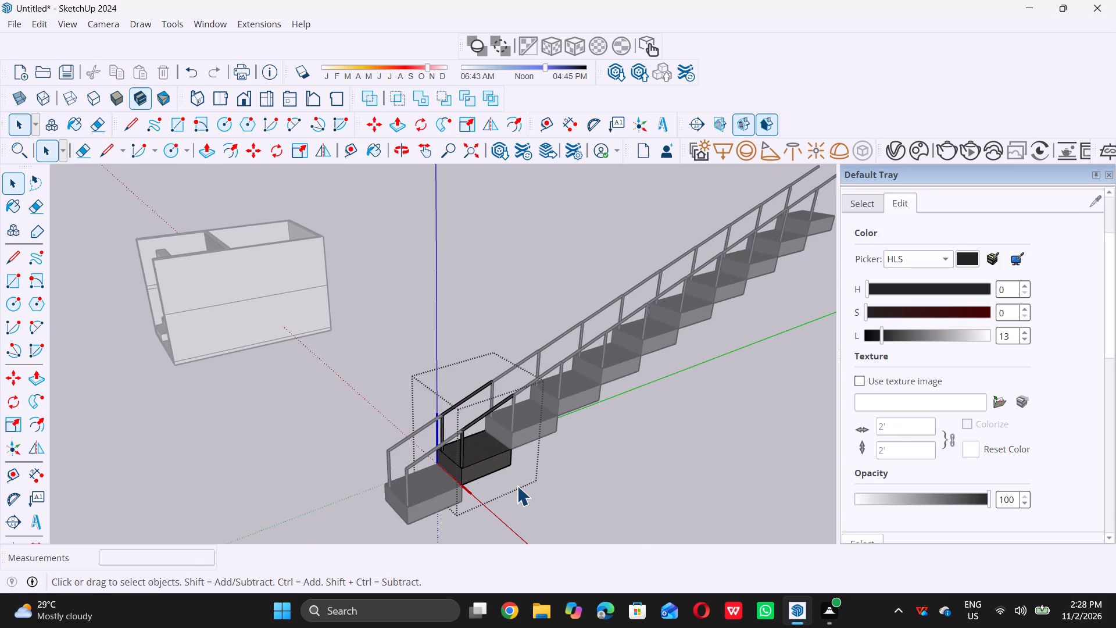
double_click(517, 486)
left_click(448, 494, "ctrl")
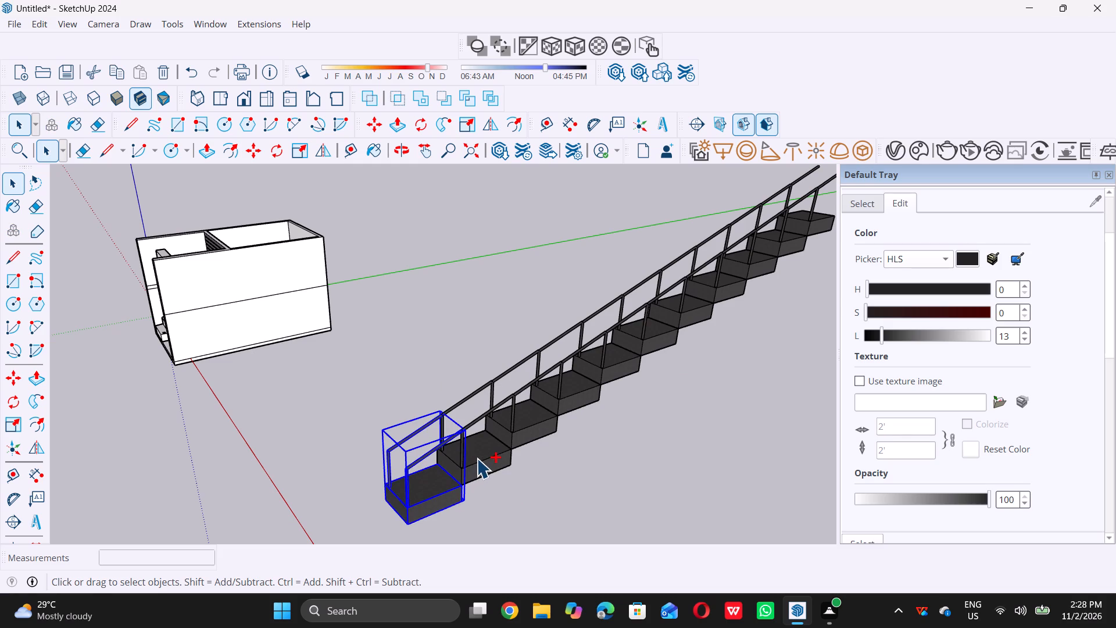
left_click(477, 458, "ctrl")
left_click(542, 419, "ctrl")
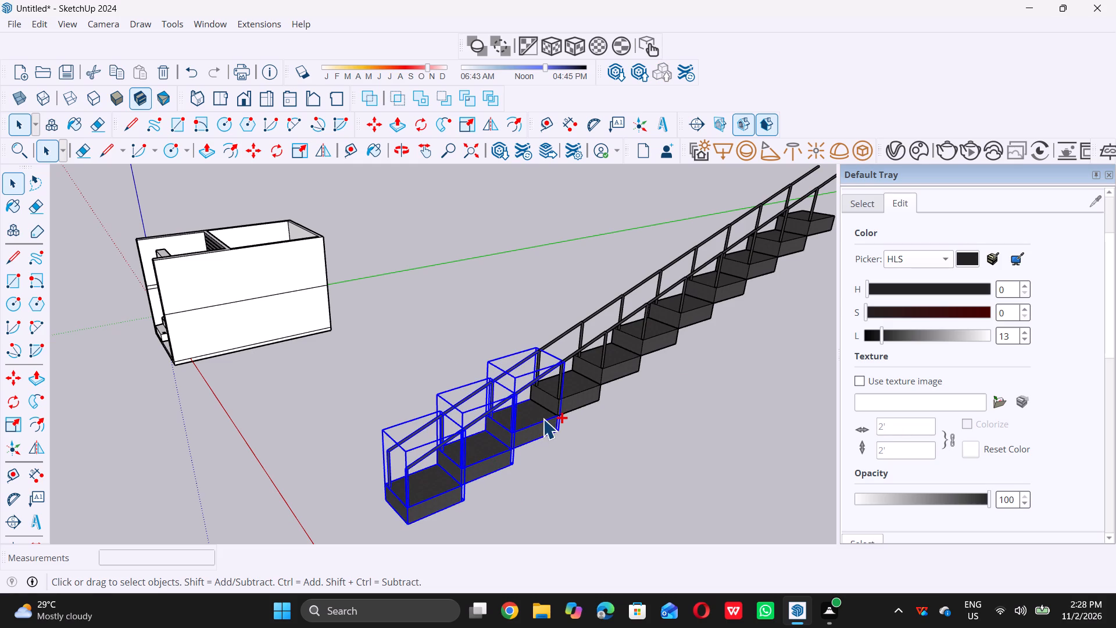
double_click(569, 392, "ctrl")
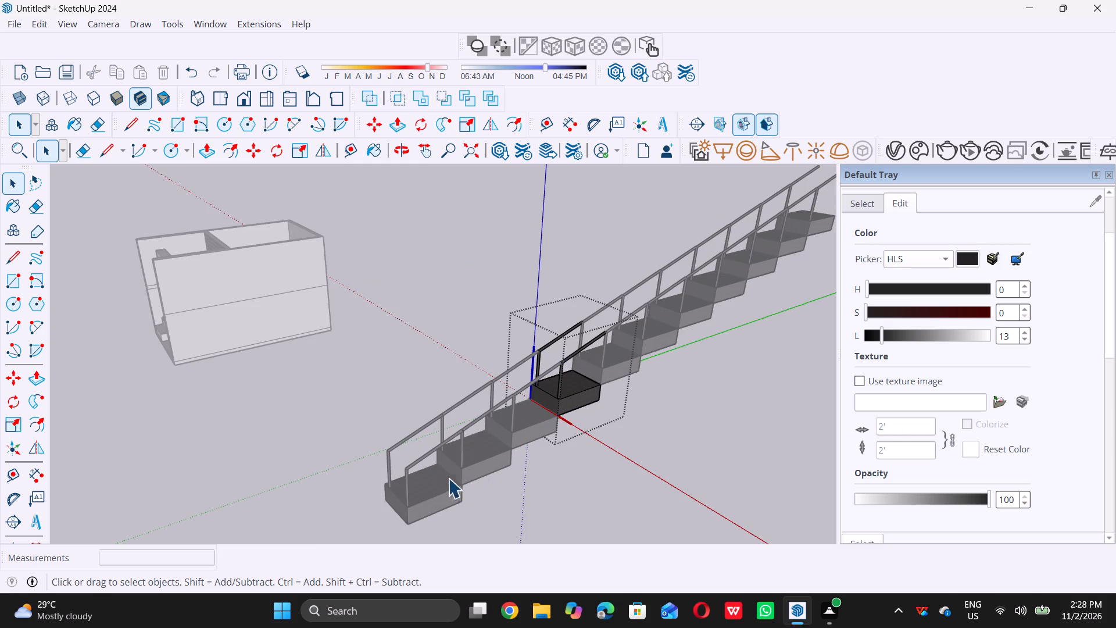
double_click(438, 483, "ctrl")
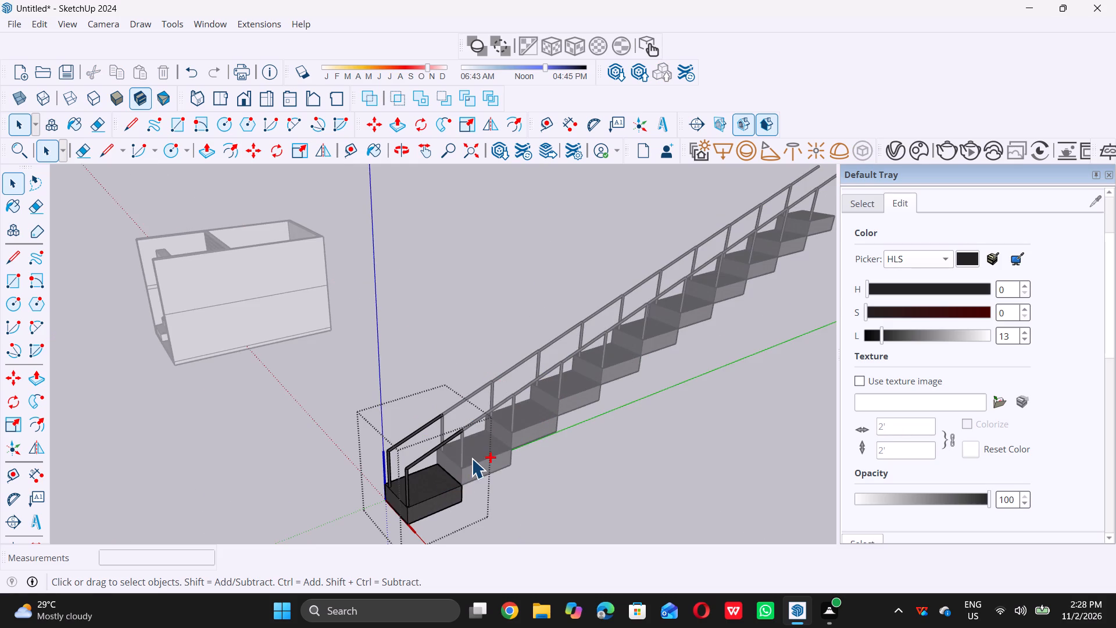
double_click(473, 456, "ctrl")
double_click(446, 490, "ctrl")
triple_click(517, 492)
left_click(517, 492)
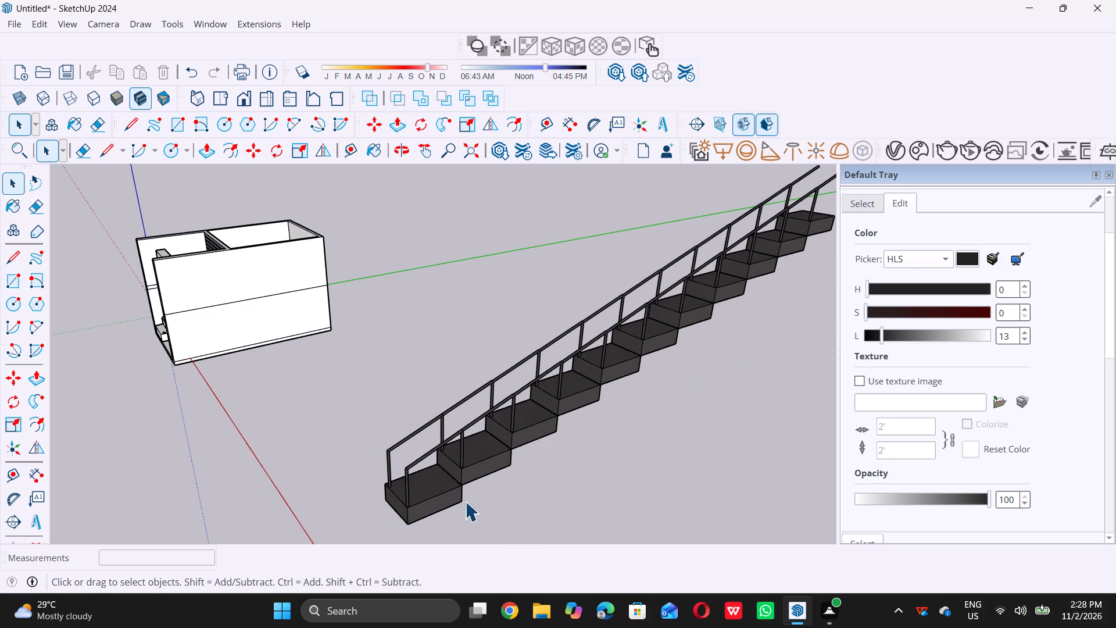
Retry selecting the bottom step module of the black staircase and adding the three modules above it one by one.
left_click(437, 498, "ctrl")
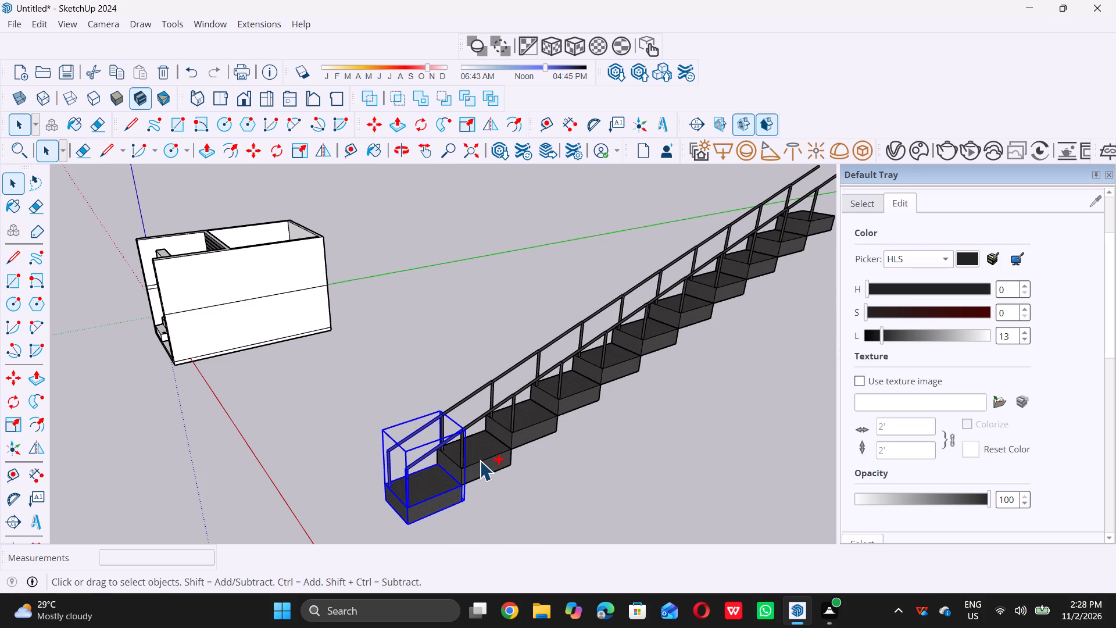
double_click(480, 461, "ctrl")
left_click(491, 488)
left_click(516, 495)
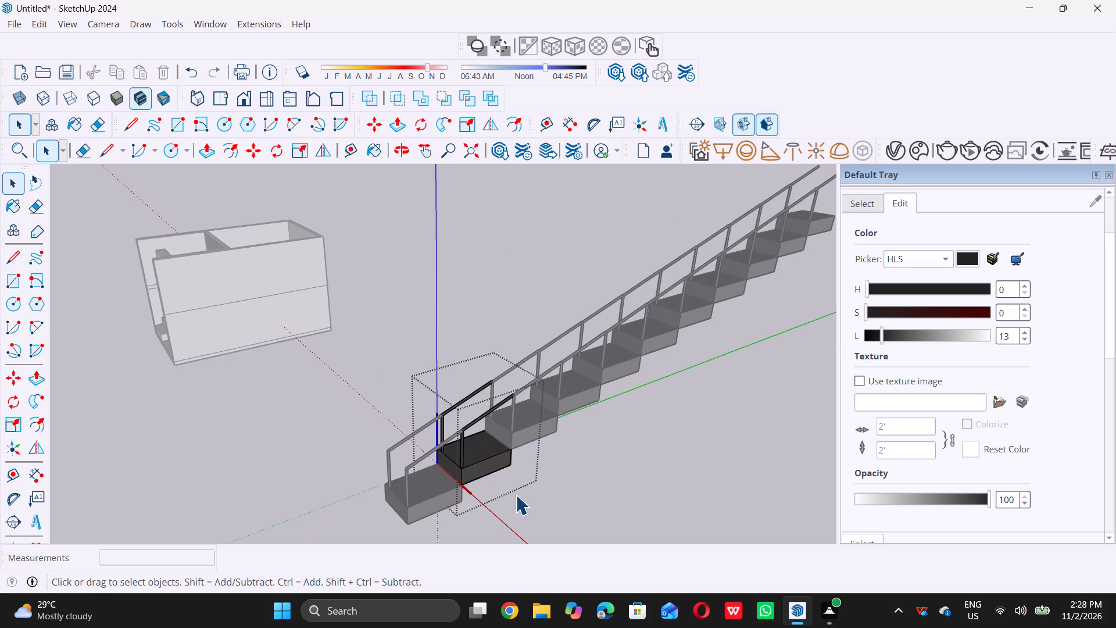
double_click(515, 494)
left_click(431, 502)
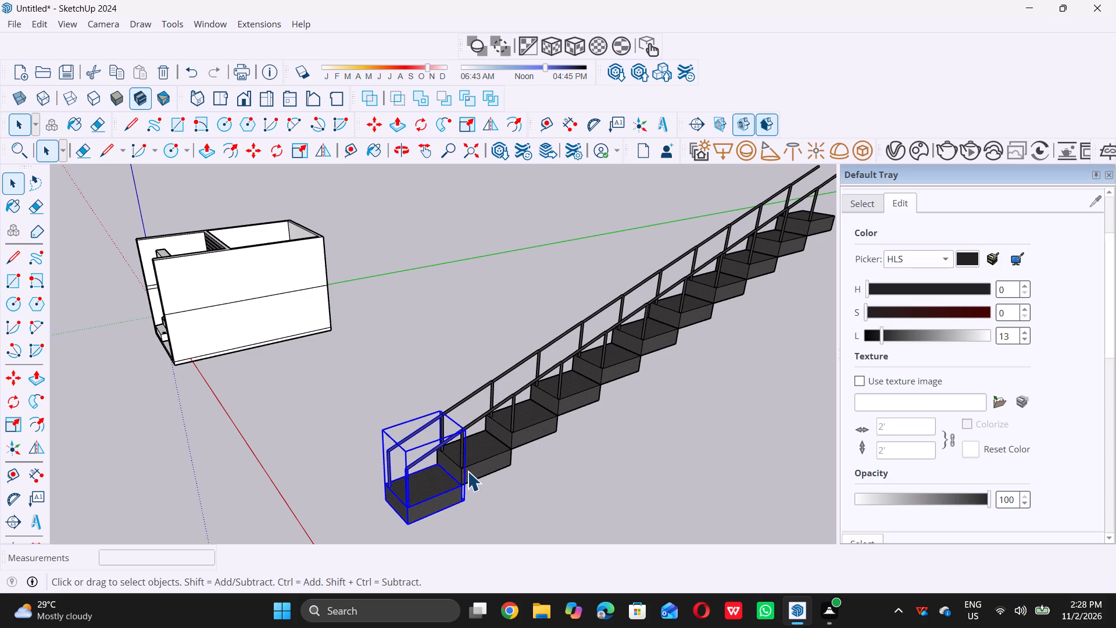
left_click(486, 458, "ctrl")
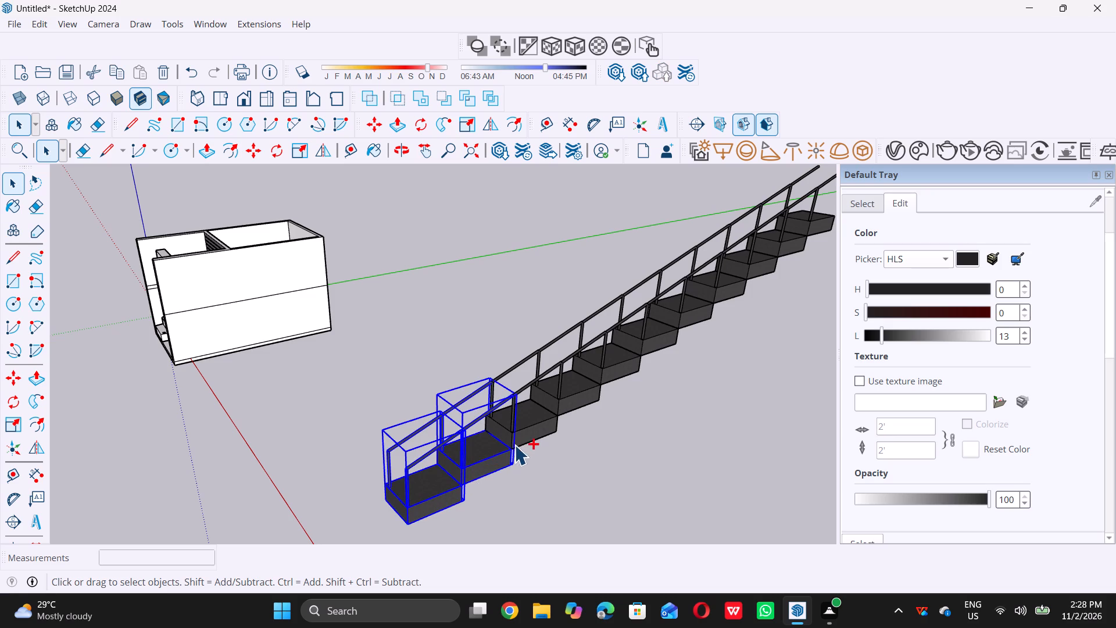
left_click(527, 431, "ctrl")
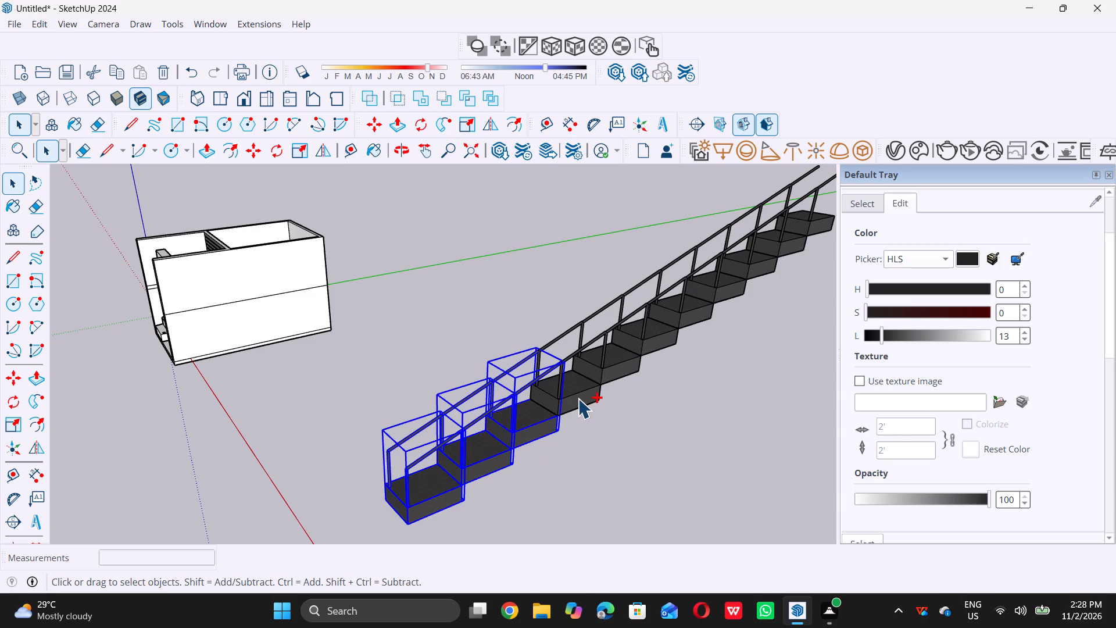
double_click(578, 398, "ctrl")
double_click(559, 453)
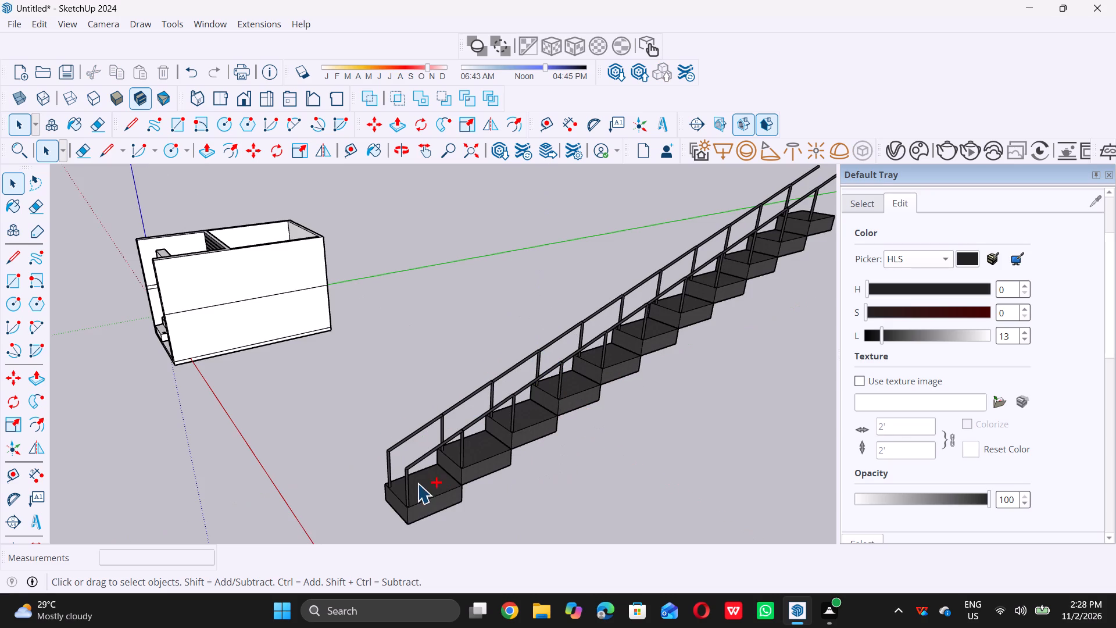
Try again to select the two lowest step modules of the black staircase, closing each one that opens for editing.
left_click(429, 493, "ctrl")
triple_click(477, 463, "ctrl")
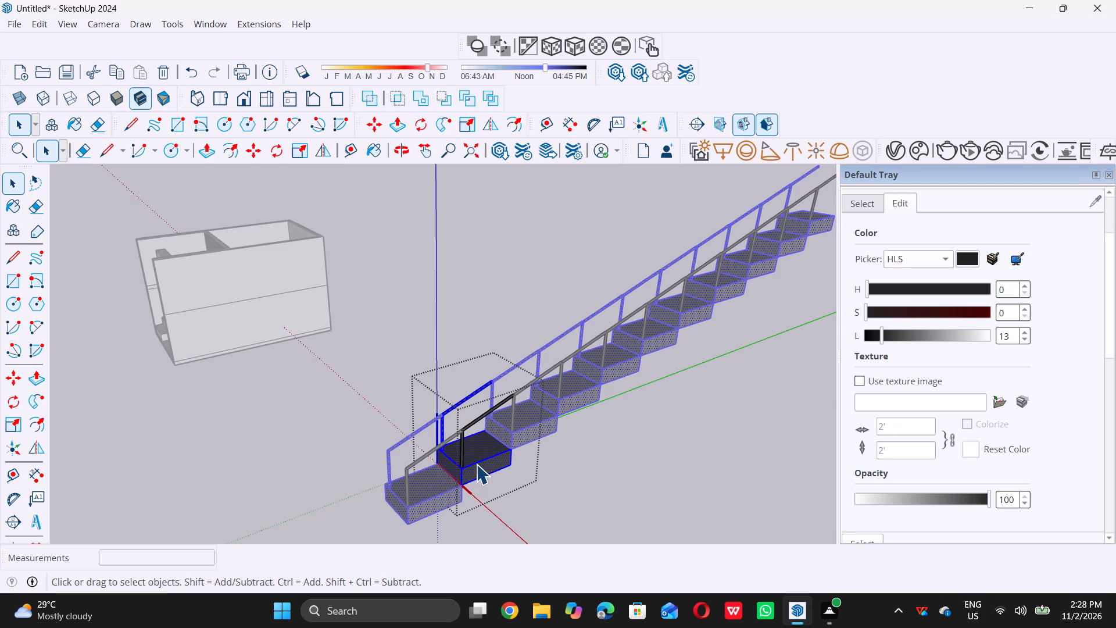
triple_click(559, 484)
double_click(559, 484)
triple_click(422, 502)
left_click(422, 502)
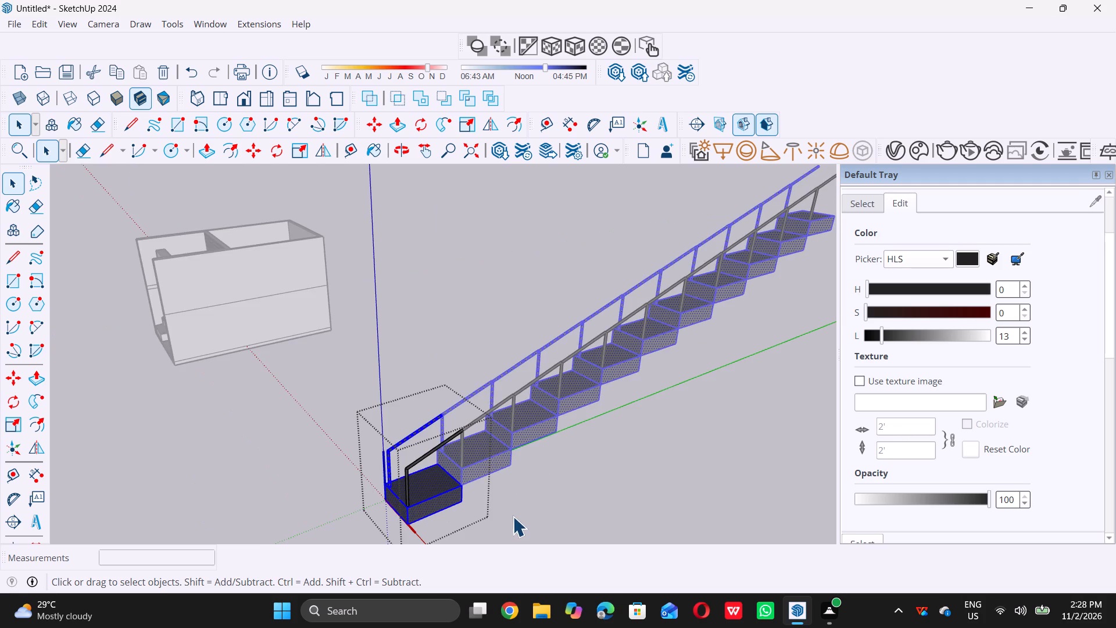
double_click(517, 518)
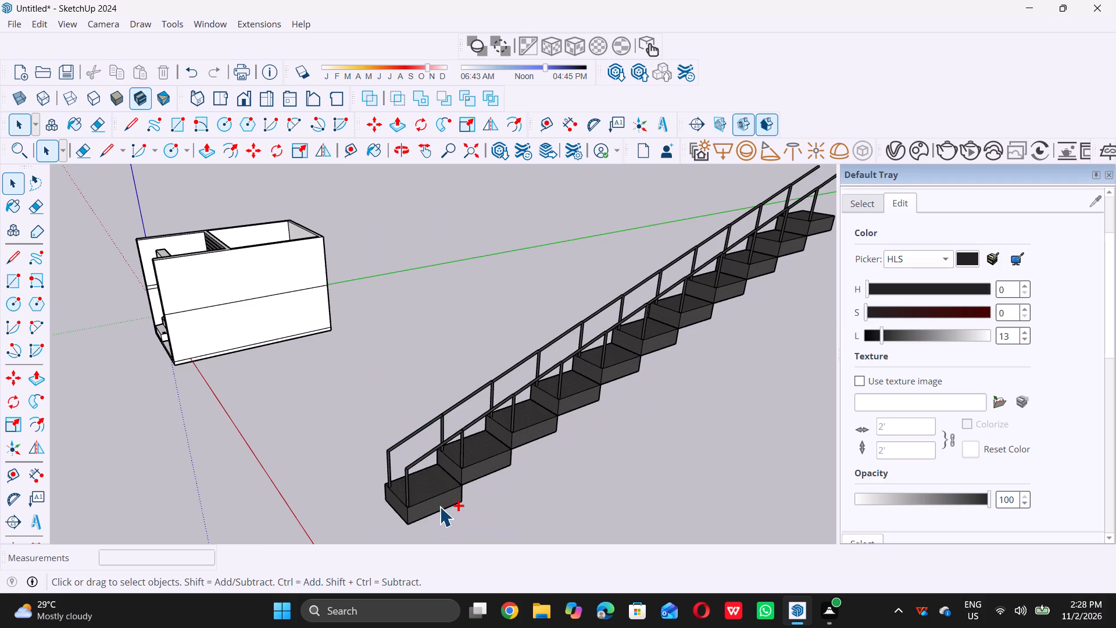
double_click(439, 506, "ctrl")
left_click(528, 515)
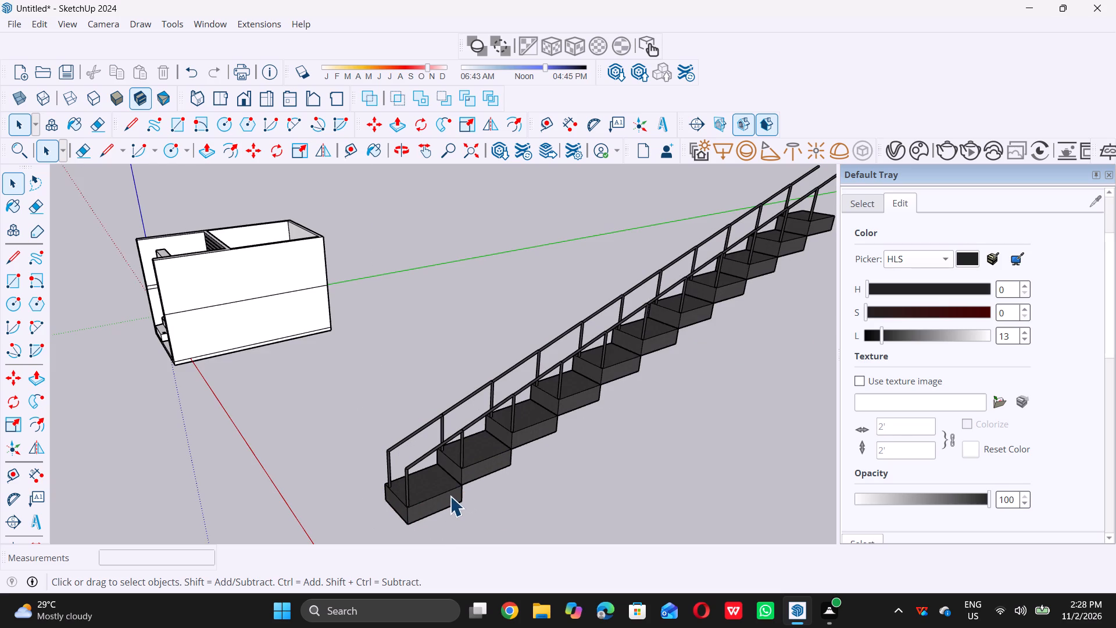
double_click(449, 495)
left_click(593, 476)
Select the entire black staircase and widen it along the red axis by a scale factor of about 2.88.
scroll(574, 449, "down", 3)
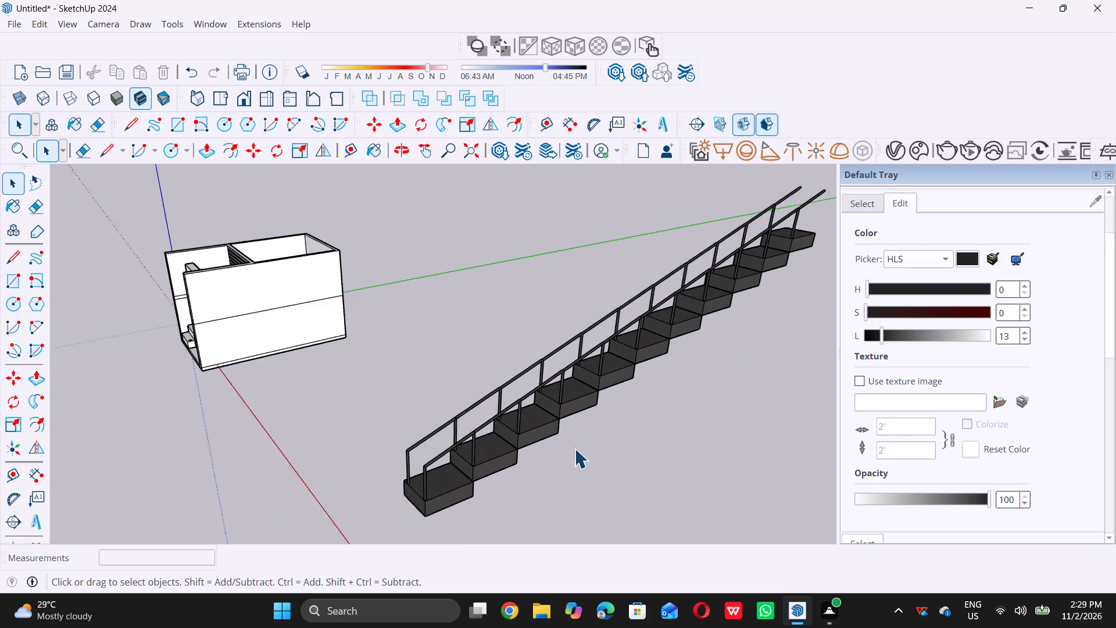
scroll(574, 448, "down", 3)
scroll(450, 257, "down", 5)
middle_click_drag(412, 387, 595, 531)
scroll(551, 356, "up", 1)
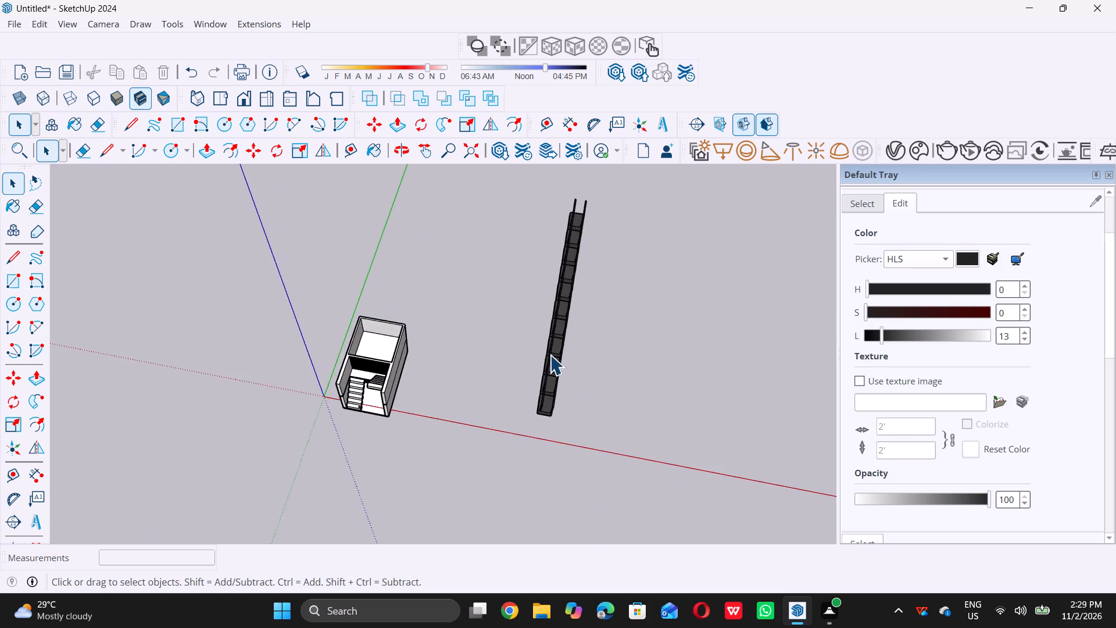
scroll(550, 355, "up", 3)
scroll(548, 360, "down", 6)
left_click_drag(520, 205, 535, 244)
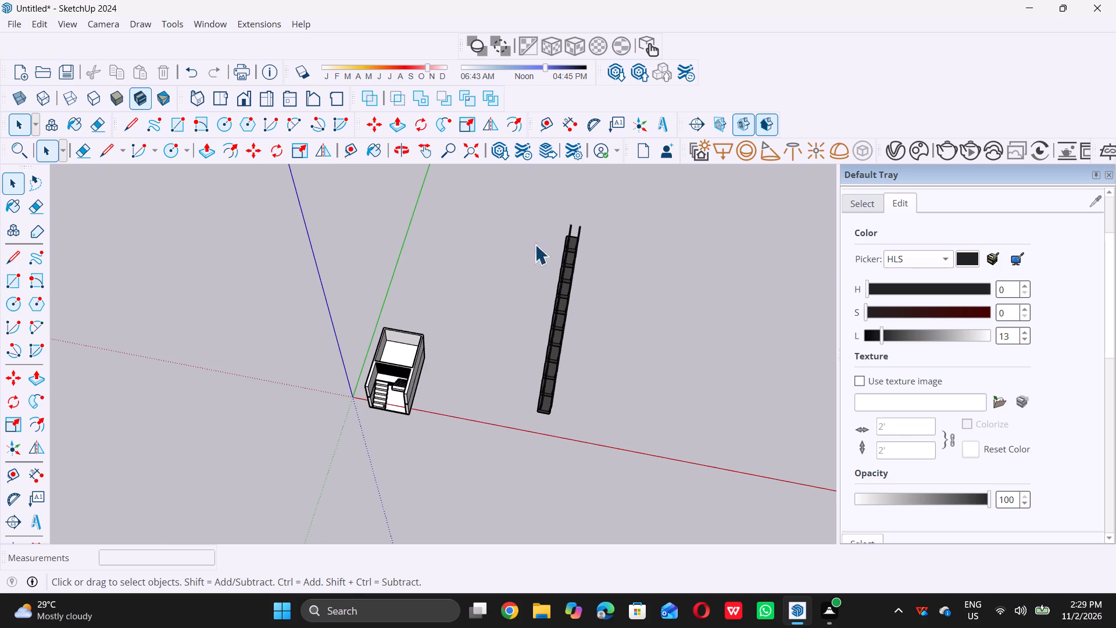
left_click_drag(535, 244, 621, 432)
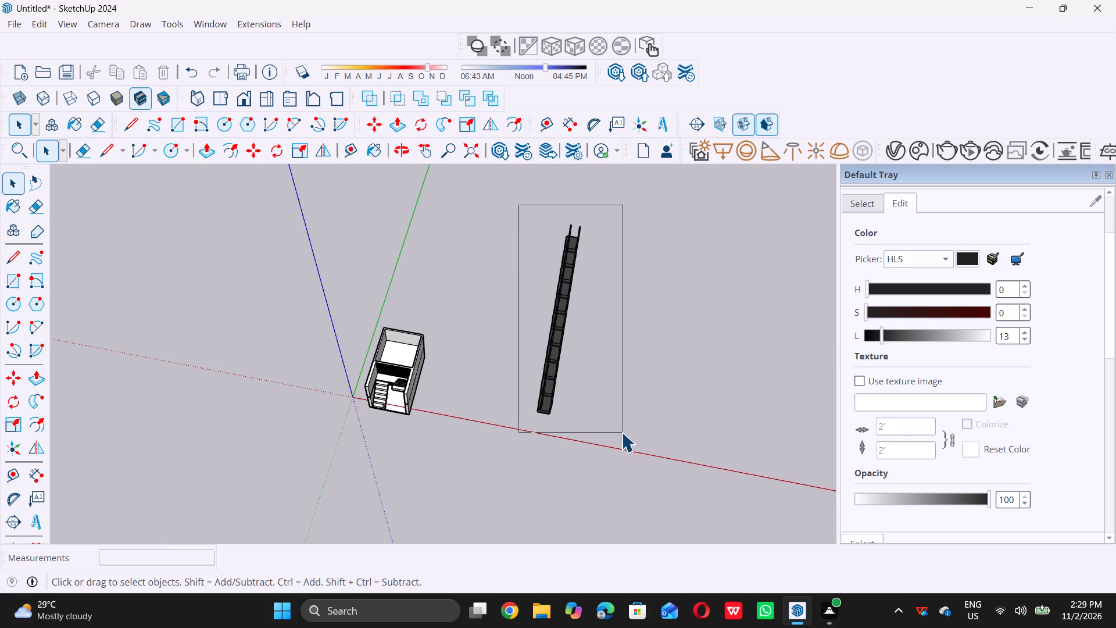
left_click_drag(621, 432, 609, 424)
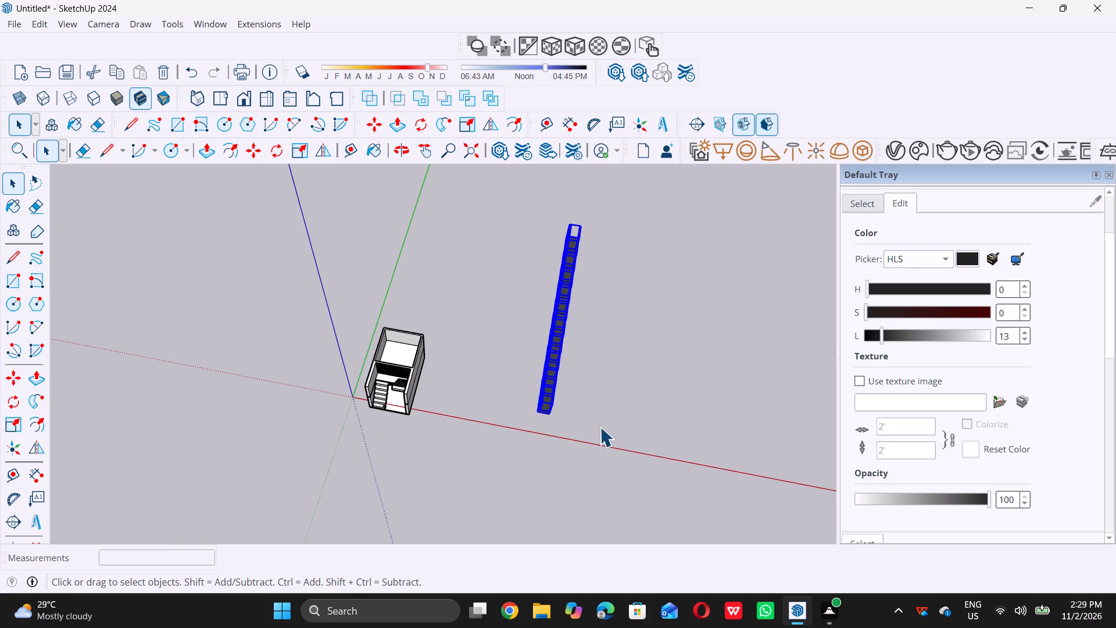
key("s")
middle_click_drag(588, 307, 586, 305)
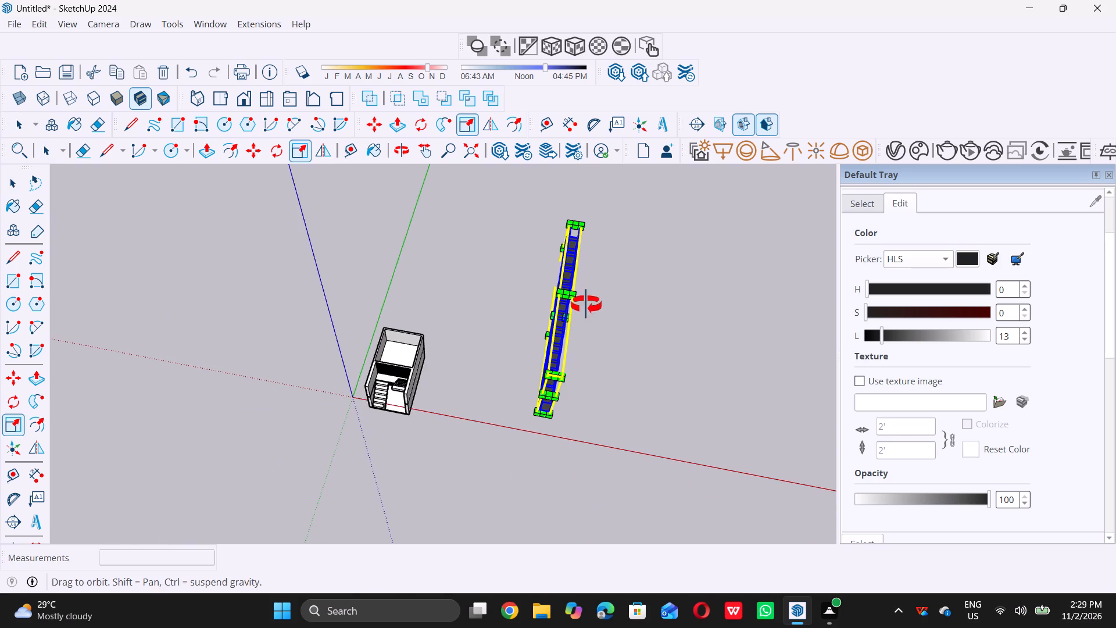
middle_click_drag(586, 305, 514, 270)
middle_click(514, 270)
scroll(587, 371, "up", 10)
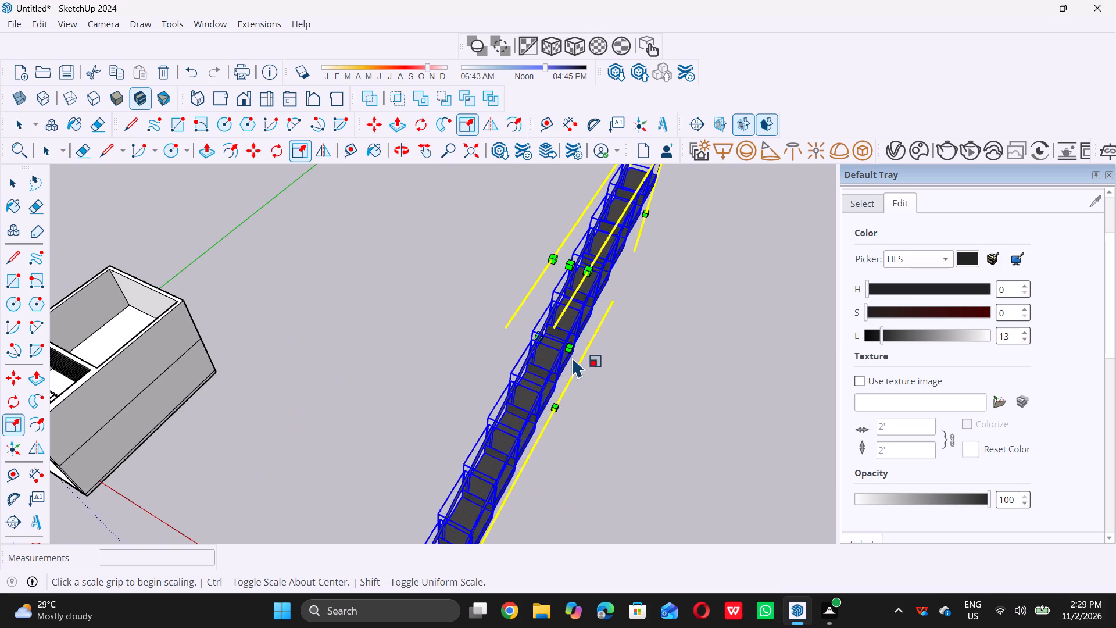
double_click(575, 345)
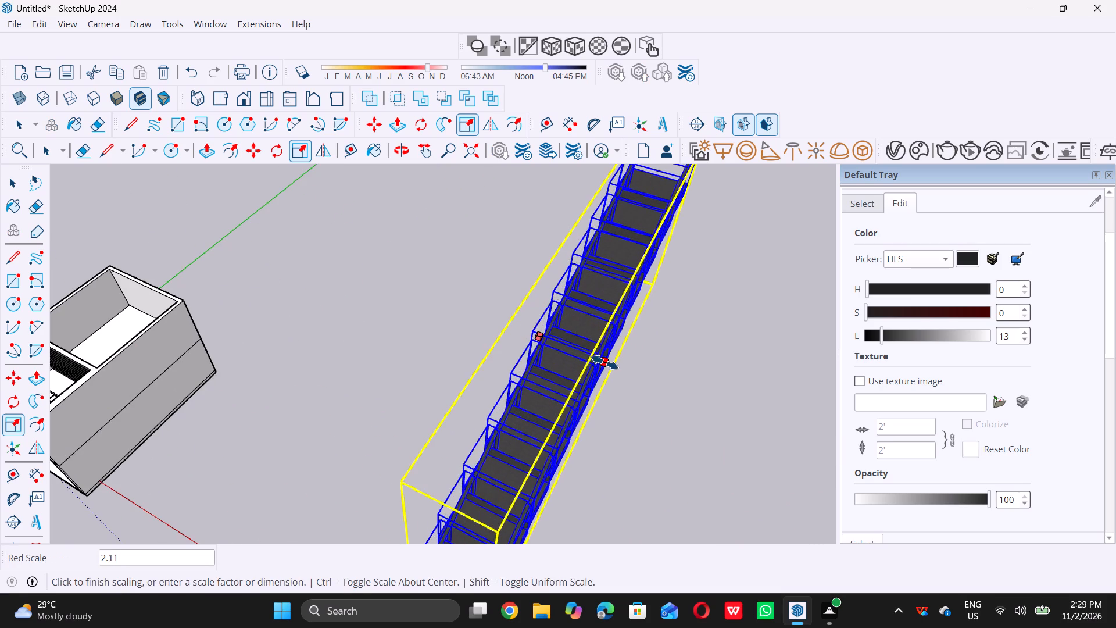
scroll(604, 362, "down", 10)
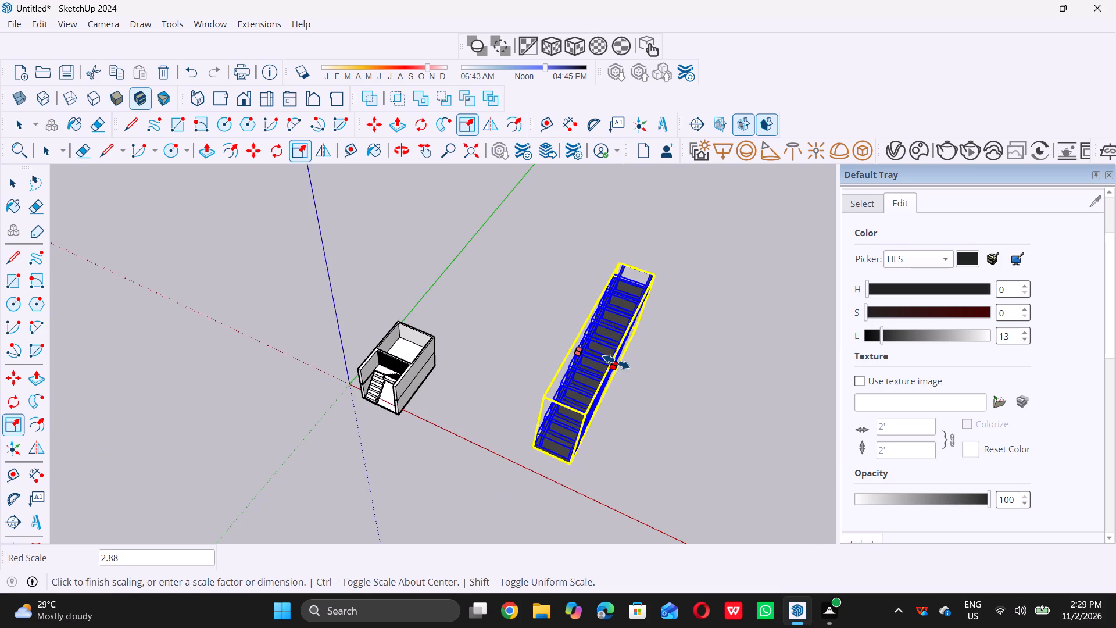
triple_click(615, 361)
key("space")
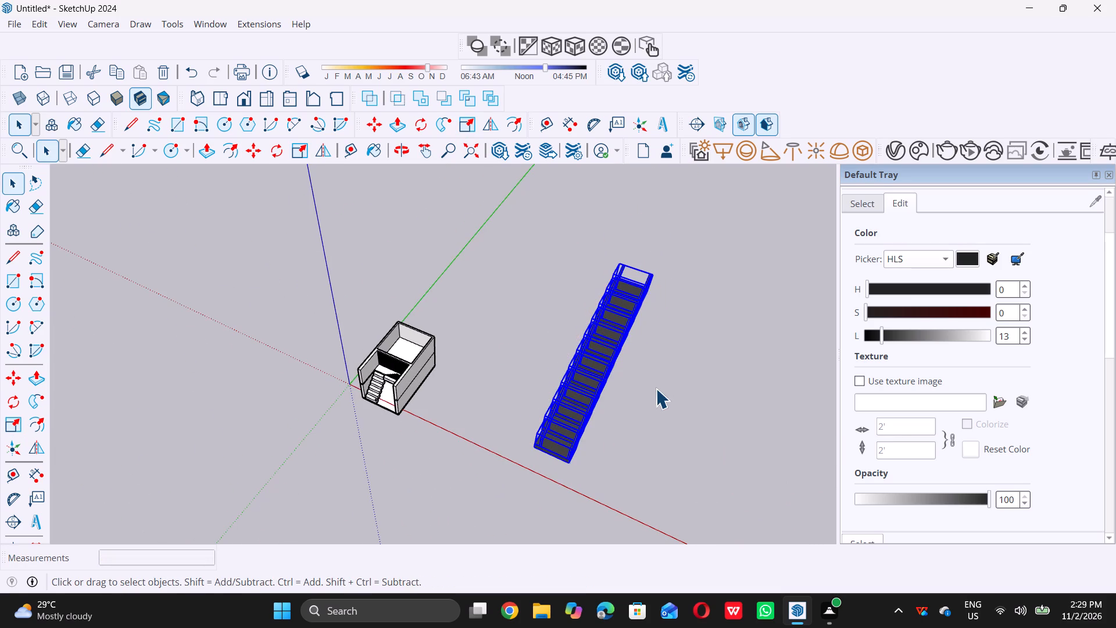
Scale the selected black staircase along the green axis down to about one third of its length.
key("s")
scroll(557, 443, "up", 8)
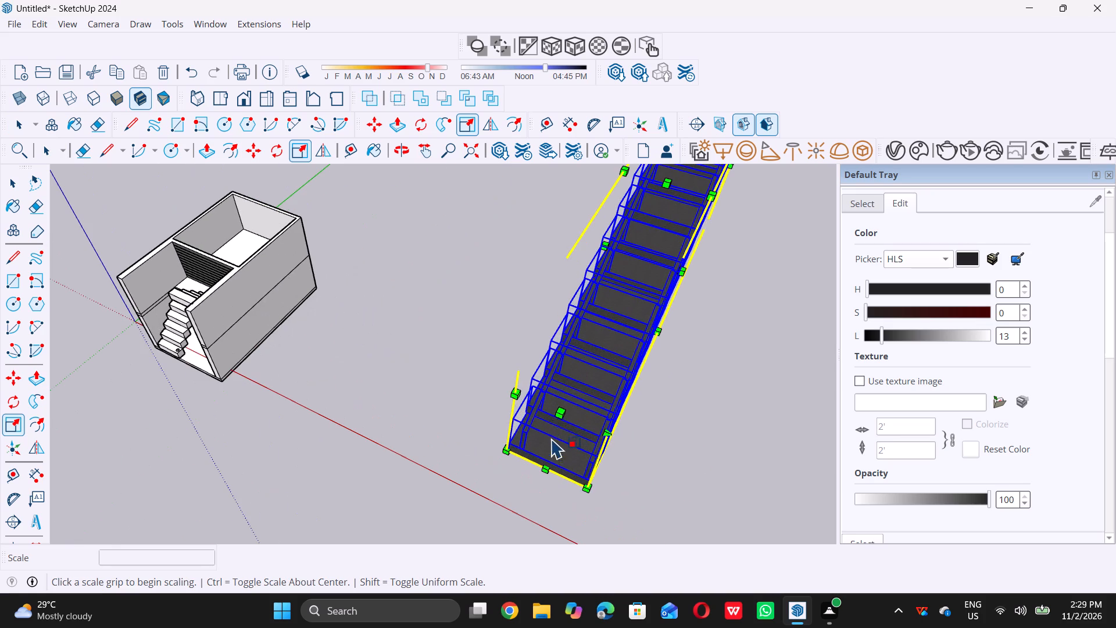
double_click(563, 412)
scroll(563, 412, "down", 5)
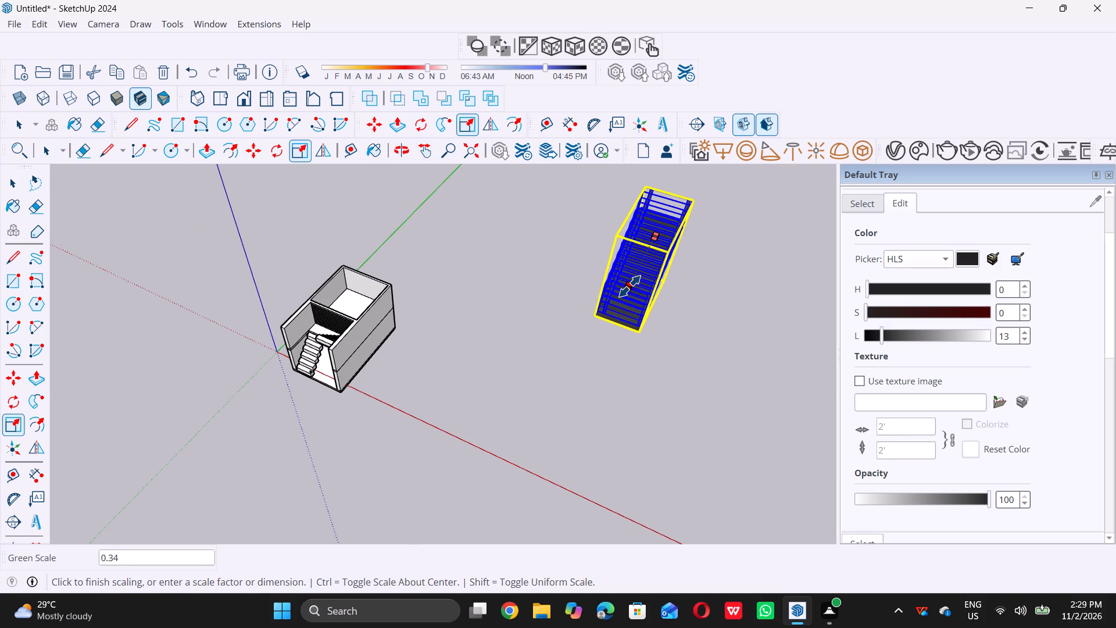
double_click(636, 279)
key("space")
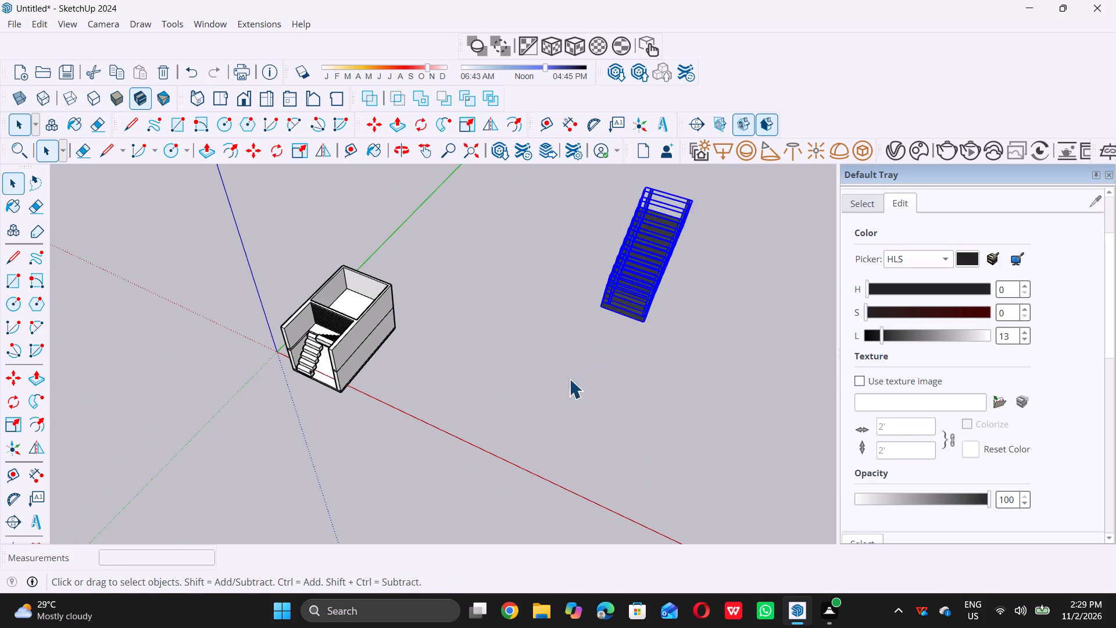
Examine the resized black staircase beside the two-level model, and the white lower stair flight inside it.
scroll(562, 387, "down", 5)
middle_click_drag(606, 389, 459, 224)
middle_click_drag(627, 417, 474, 333)
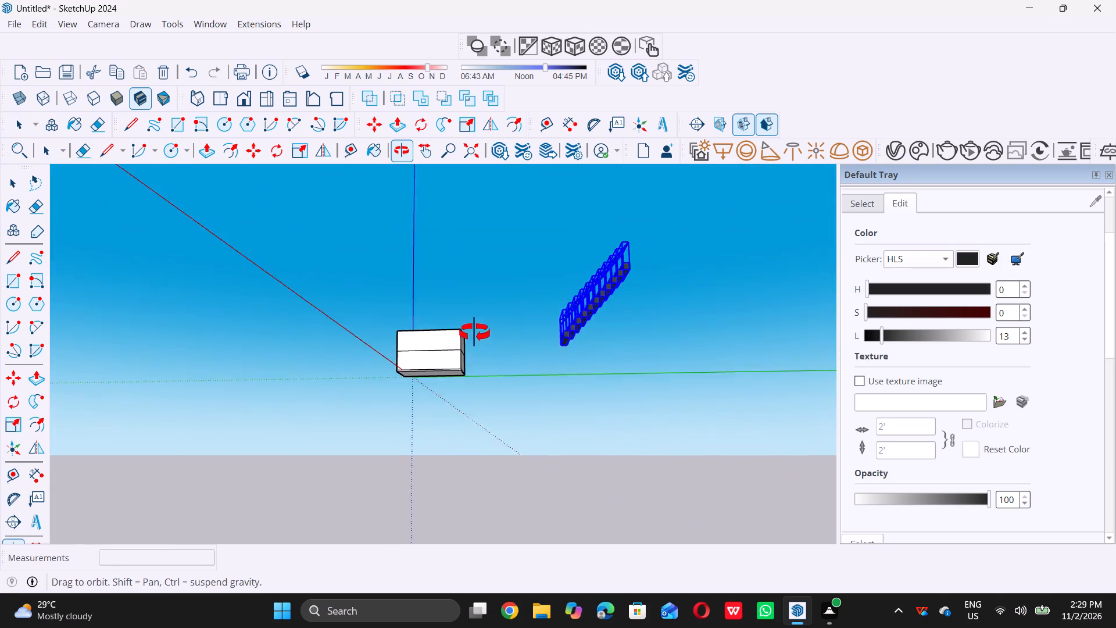
middle_click_drag(474, 333, 536, 462)
middle_click_drag(290, 340, 398, 383)
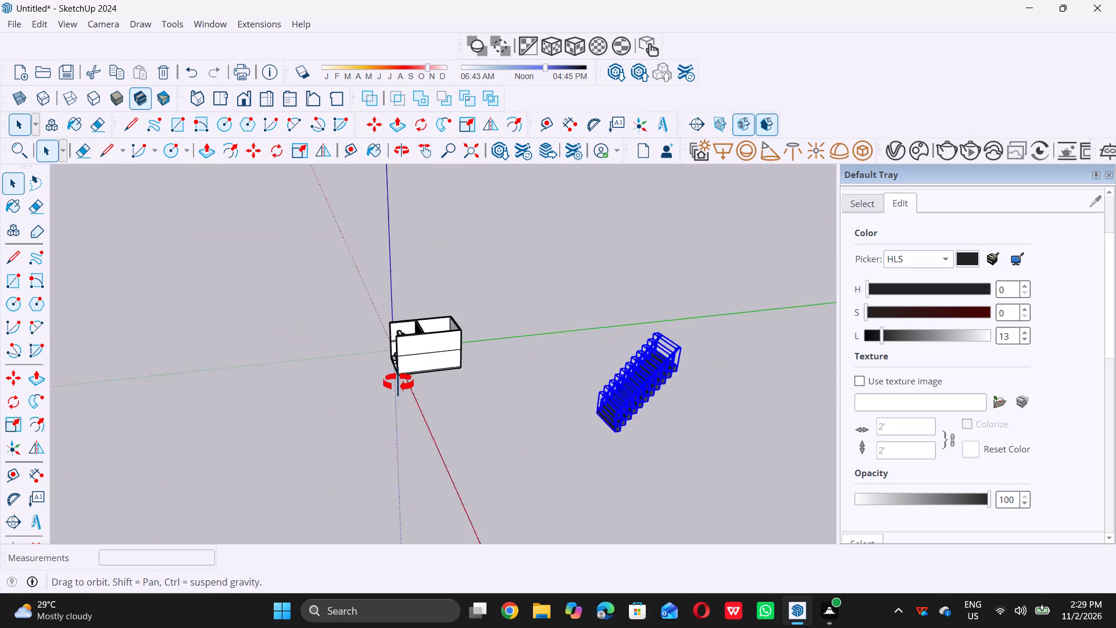
middle_click_drag(398, 383, 509, 424)
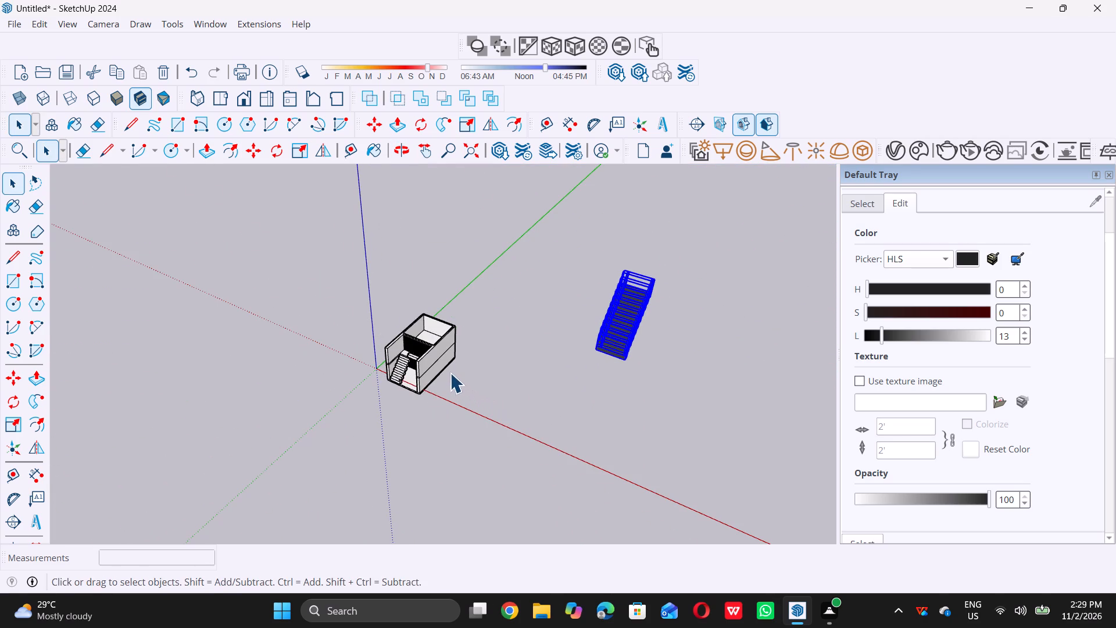
scroll(381, 327, "up", 11)
scroll(433, 361, "up", 9)
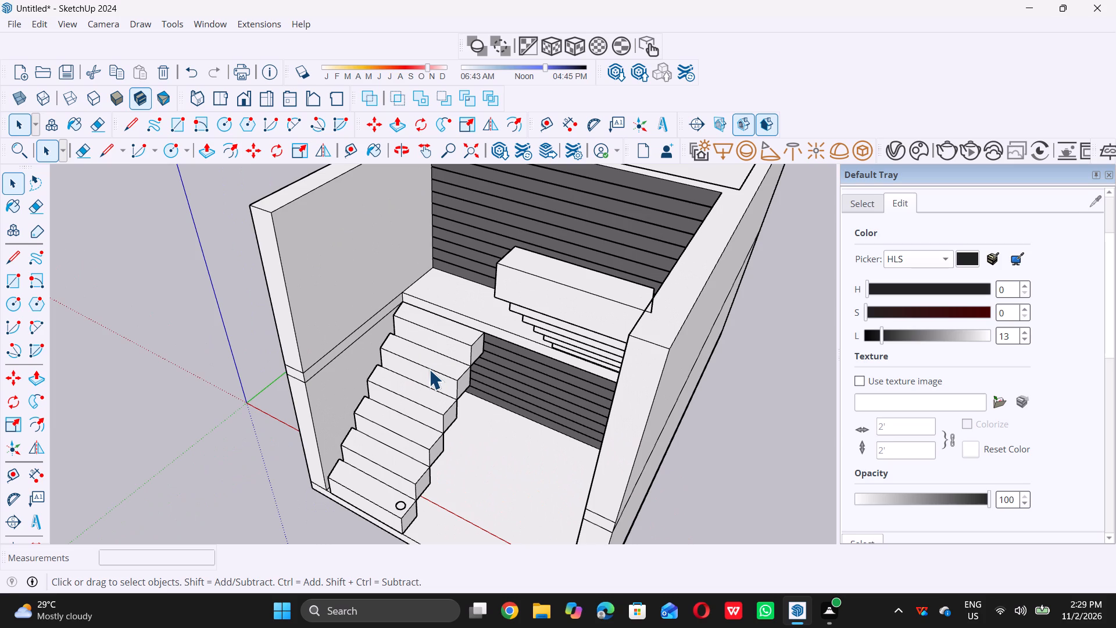
Delete the white lower stair flight from inside the two-level model, closing the group if it opens for editing.
triple_click(429, 369)
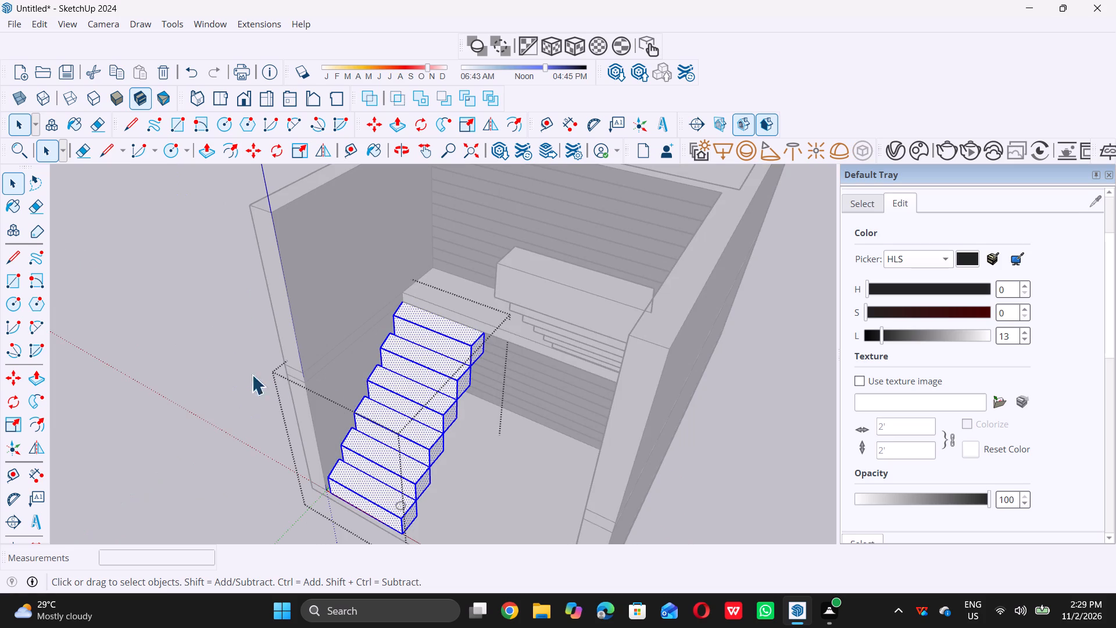
double_click(208, 369)
double_click(380, 420)
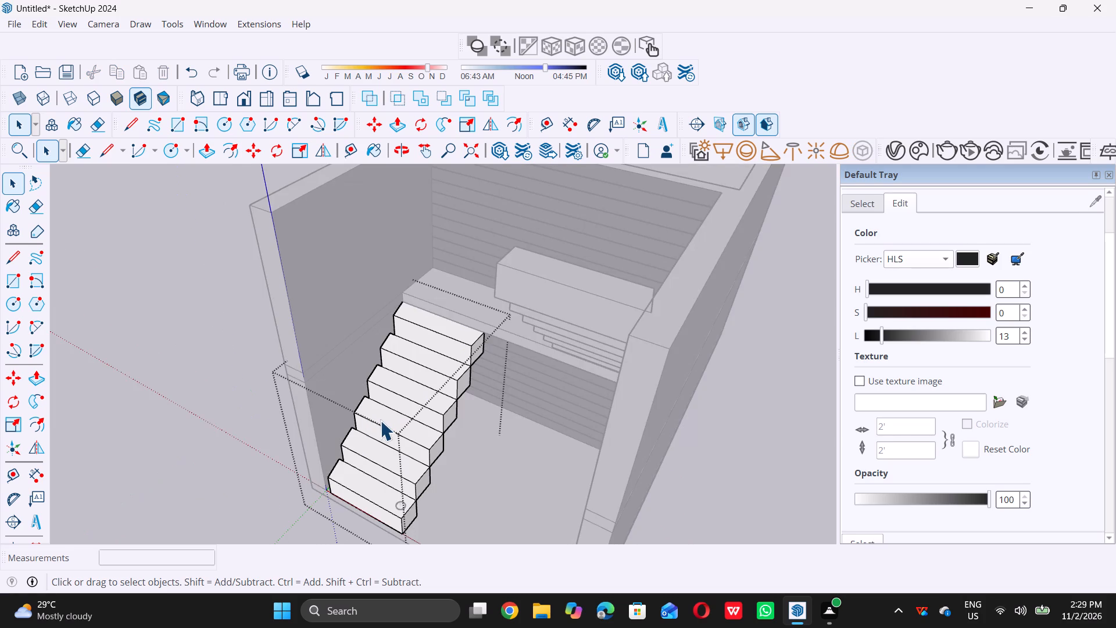
double_click(83, 394)
left_click(433, 425)
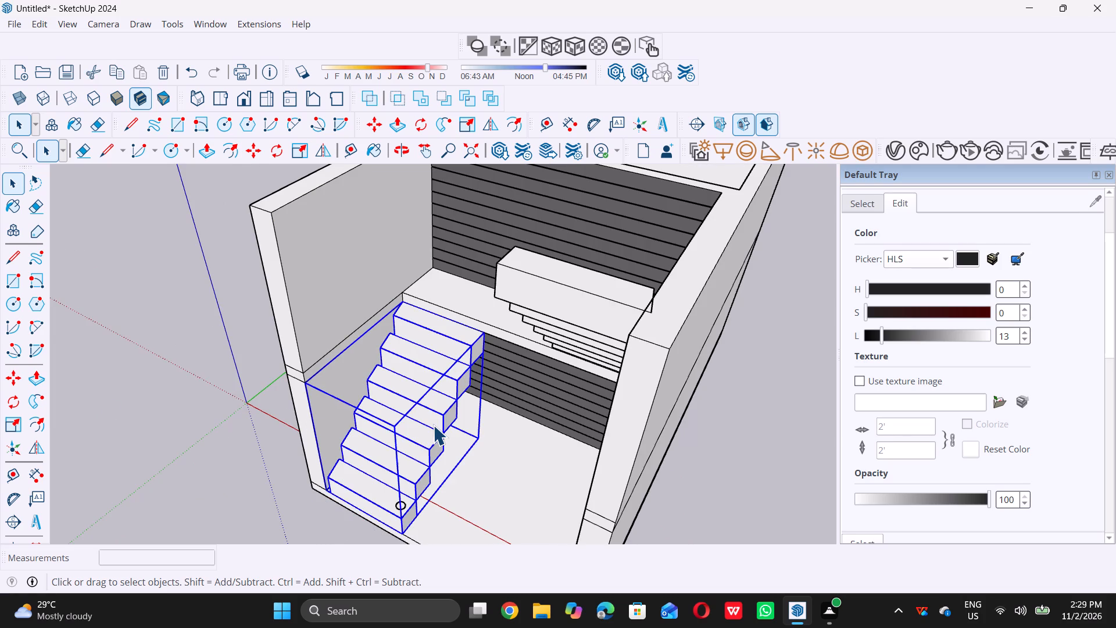
key("Delete")
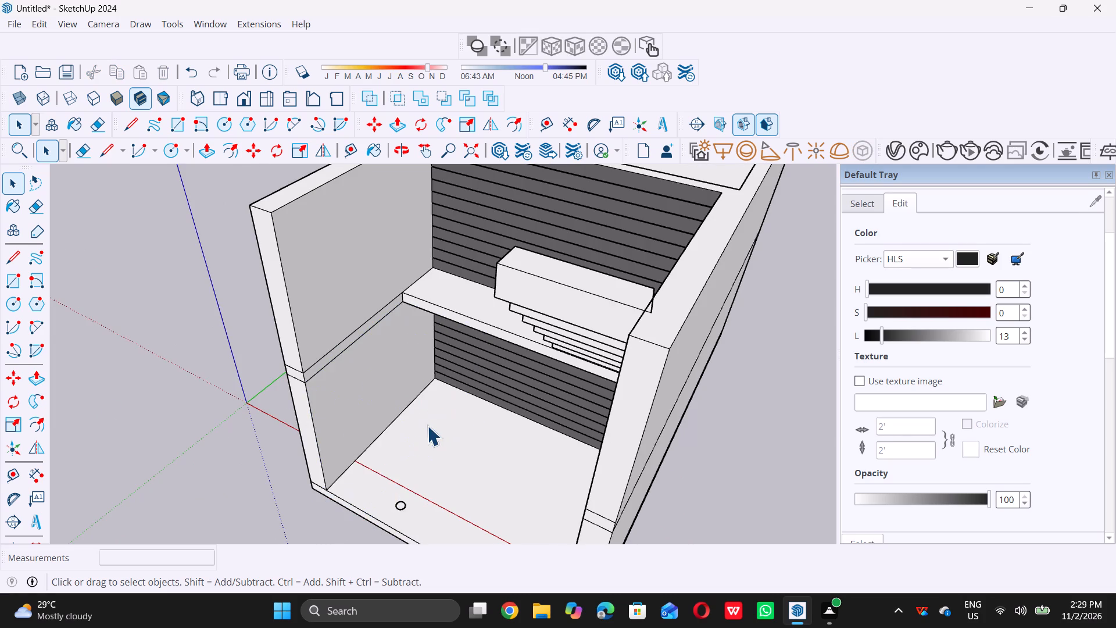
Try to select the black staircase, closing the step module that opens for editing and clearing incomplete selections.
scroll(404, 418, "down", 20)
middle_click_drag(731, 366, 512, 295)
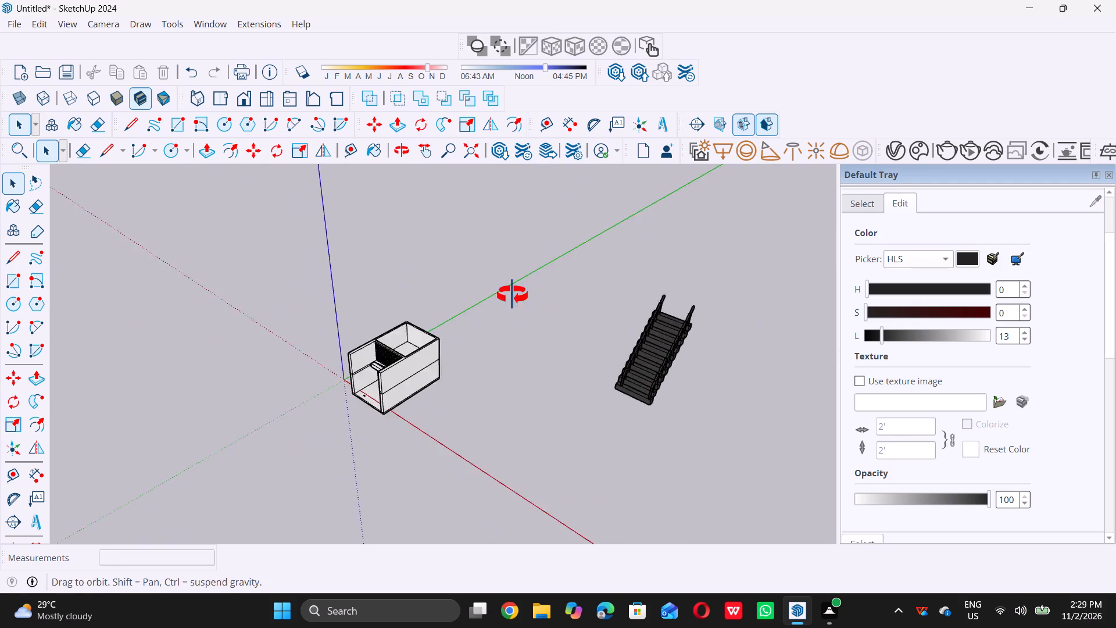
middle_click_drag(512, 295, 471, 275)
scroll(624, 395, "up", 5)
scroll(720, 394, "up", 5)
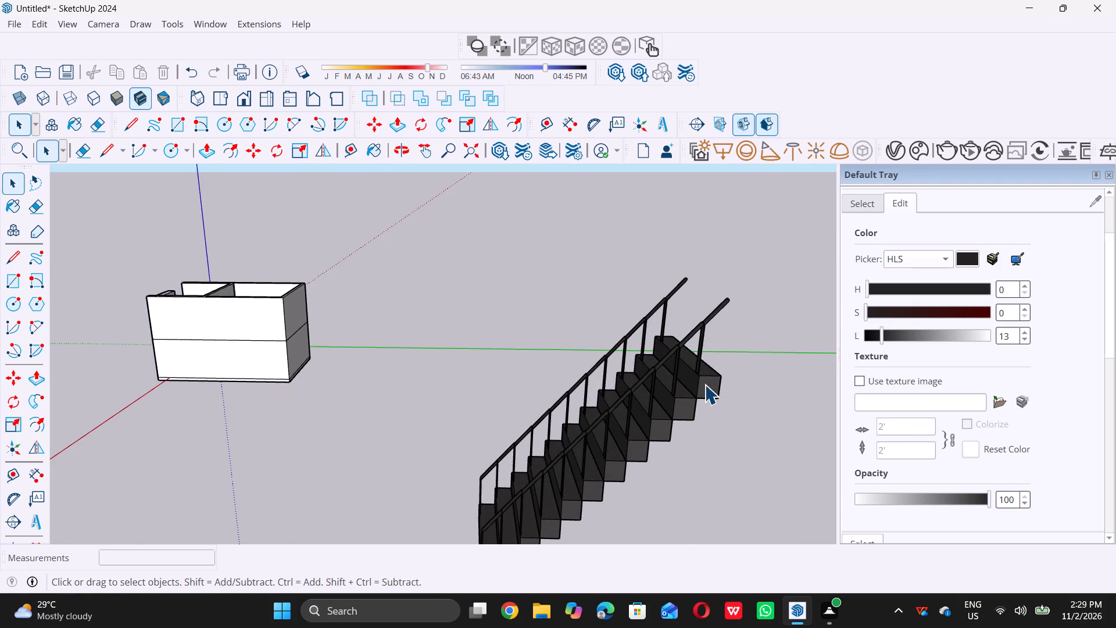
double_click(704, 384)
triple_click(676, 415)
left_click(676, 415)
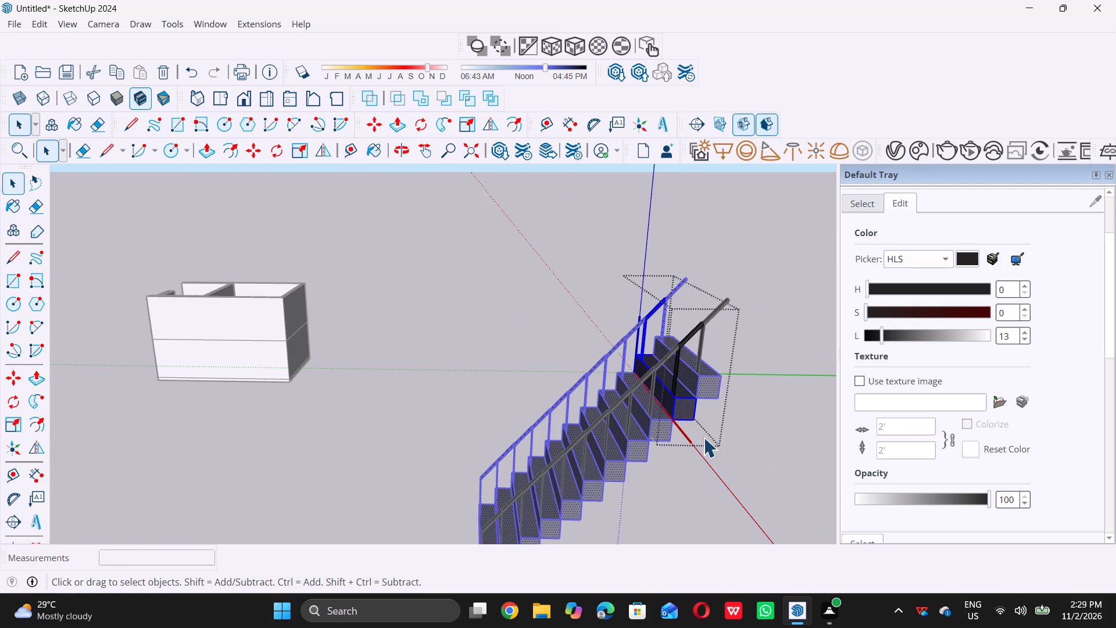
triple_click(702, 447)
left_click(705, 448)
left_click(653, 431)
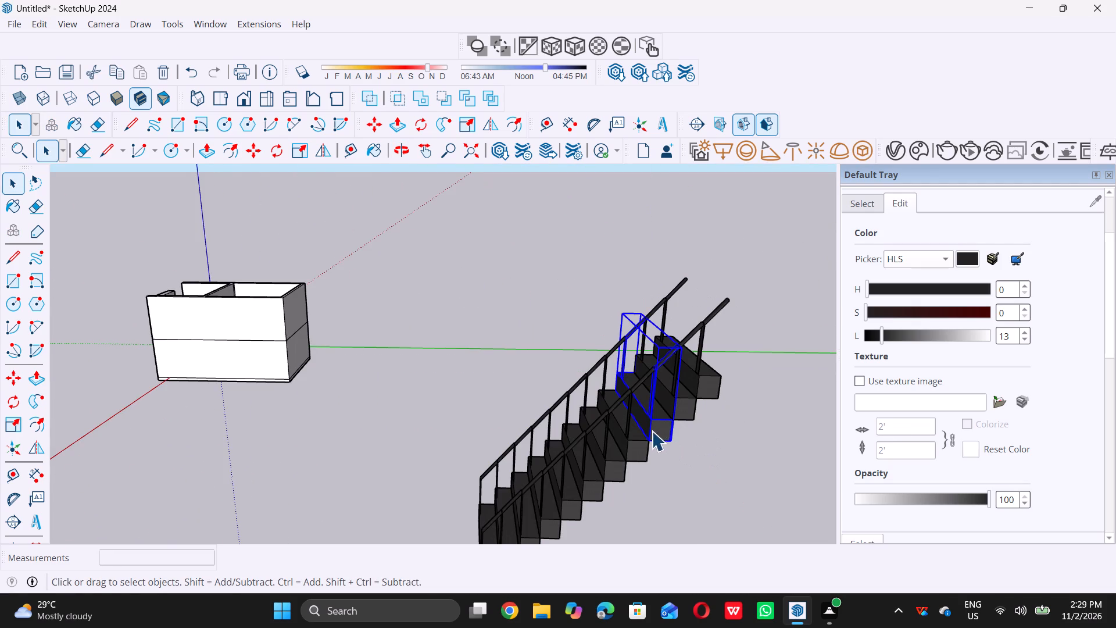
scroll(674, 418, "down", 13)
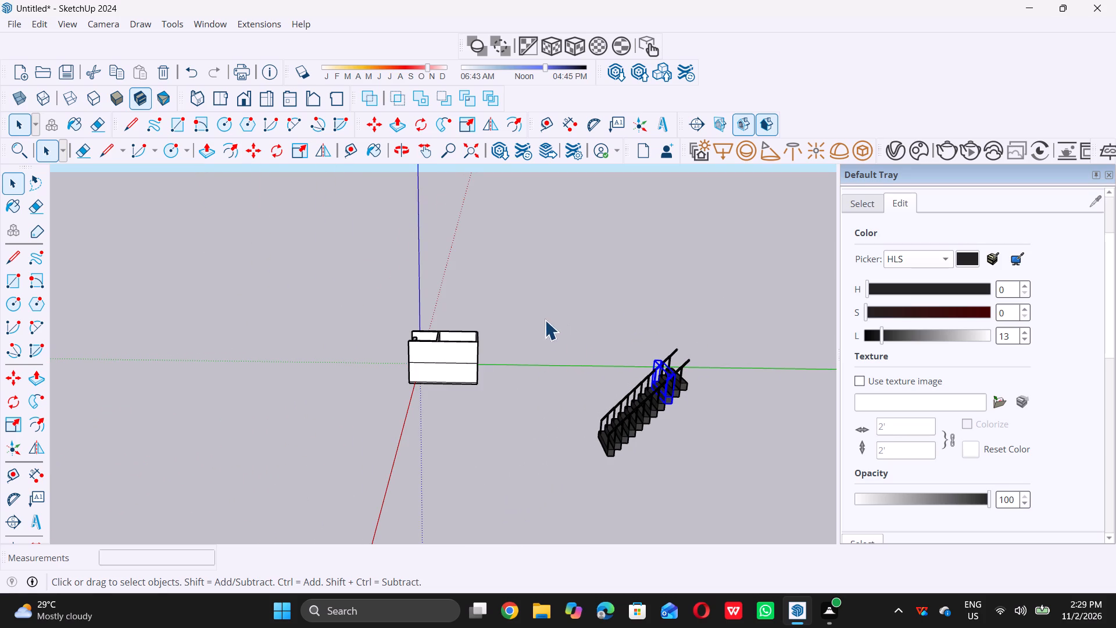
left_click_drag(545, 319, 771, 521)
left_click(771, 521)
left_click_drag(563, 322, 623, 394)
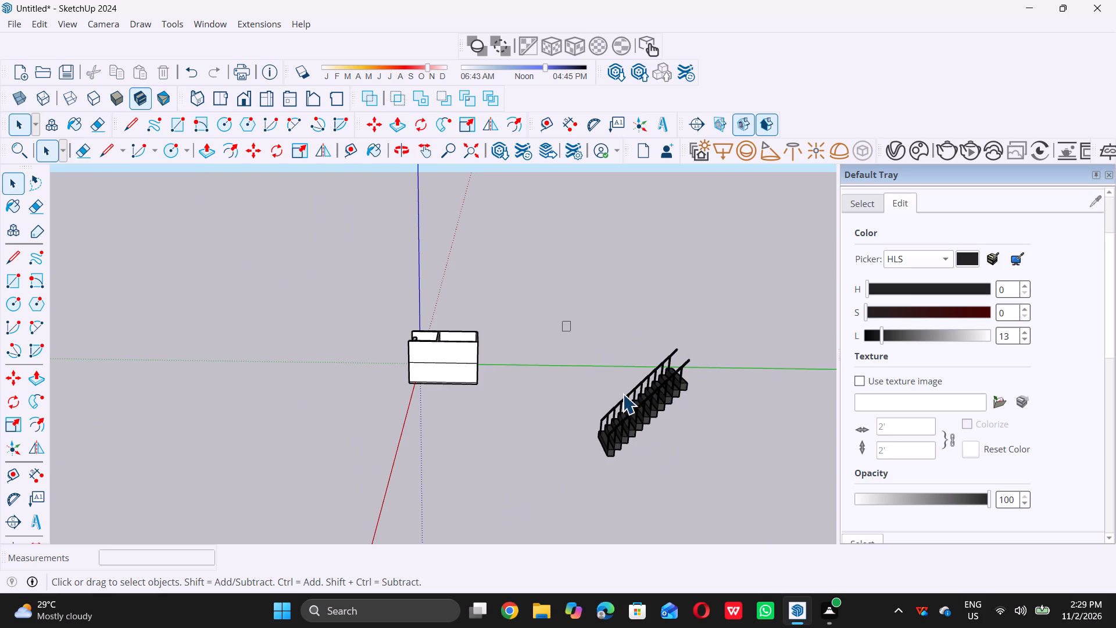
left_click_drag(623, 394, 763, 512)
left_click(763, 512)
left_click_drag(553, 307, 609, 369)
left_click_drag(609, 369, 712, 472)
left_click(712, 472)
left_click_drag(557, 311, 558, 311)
Select the entire black staircase and move it about 169' to just outside the open front of the two-level model.
left_click_drag(558, 311, 735, 475)
scroll(679, 379, "up", 2)
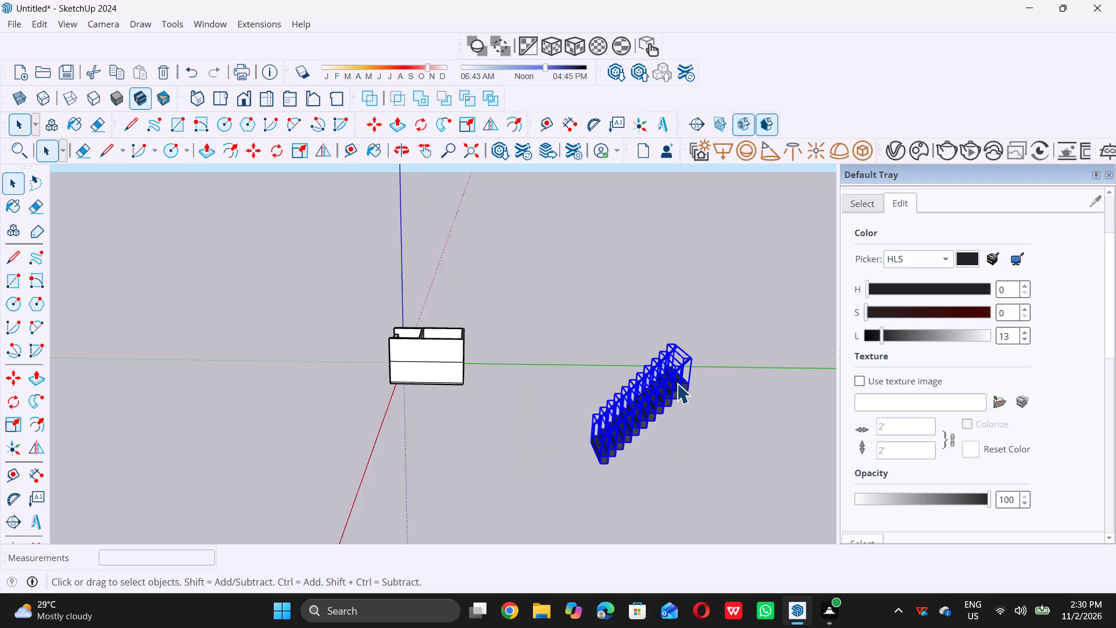
scroll(677, 383, "up", 10)
key("m")
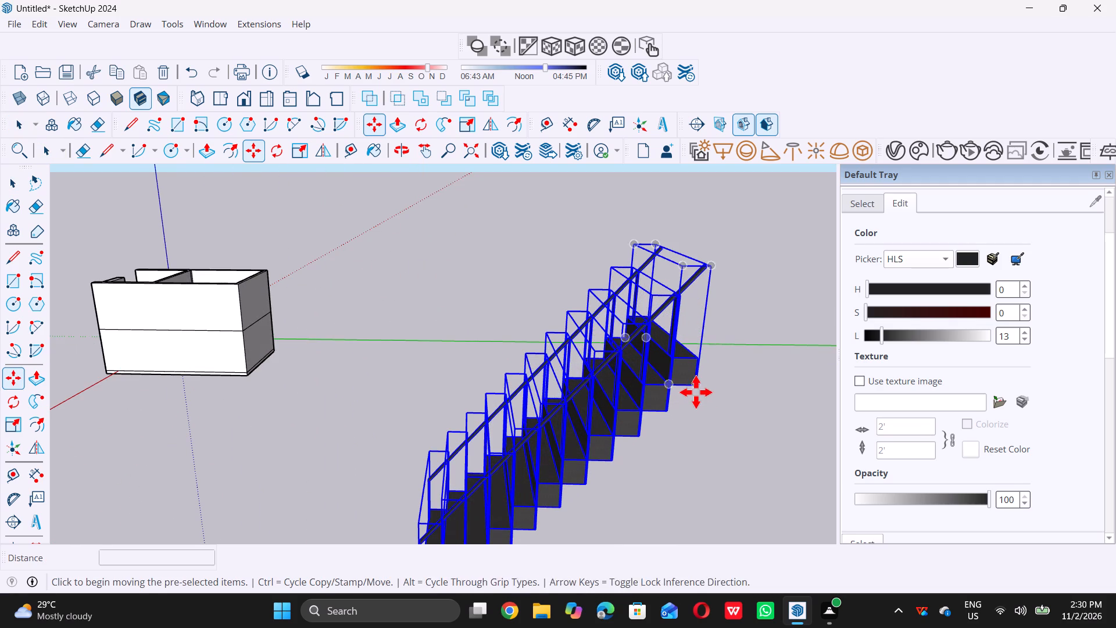
left_click(699, 383)
scroll(699, 383, "down", 5)
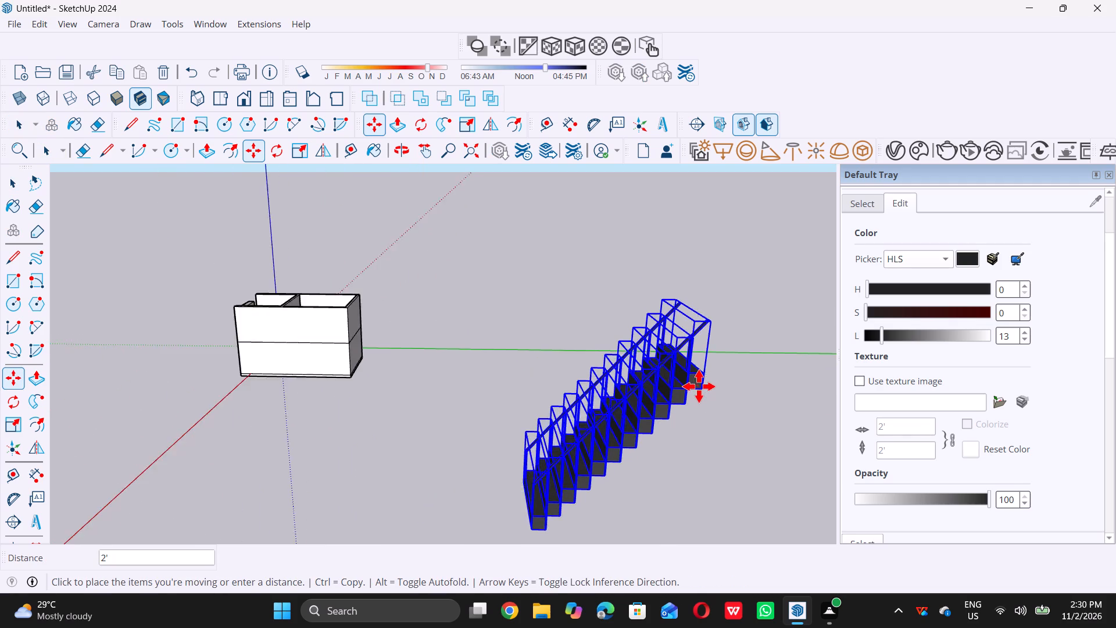
scroll(699, 386, "down", 15)
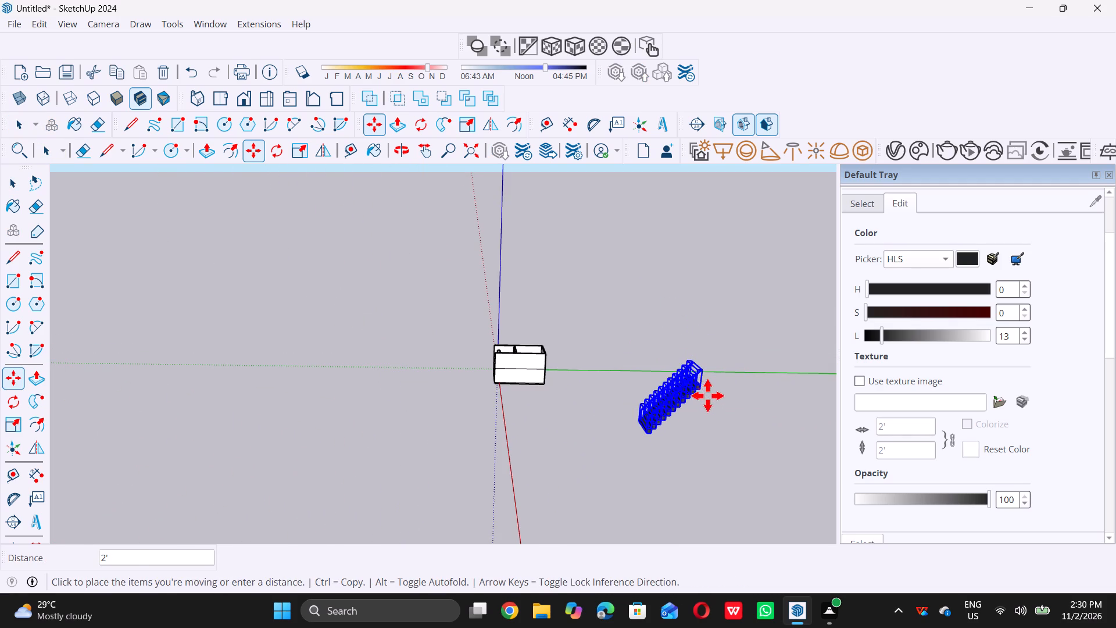
middle_click_drag(460, 349, 569, 461)
scroll(531, 334, "up", 3)
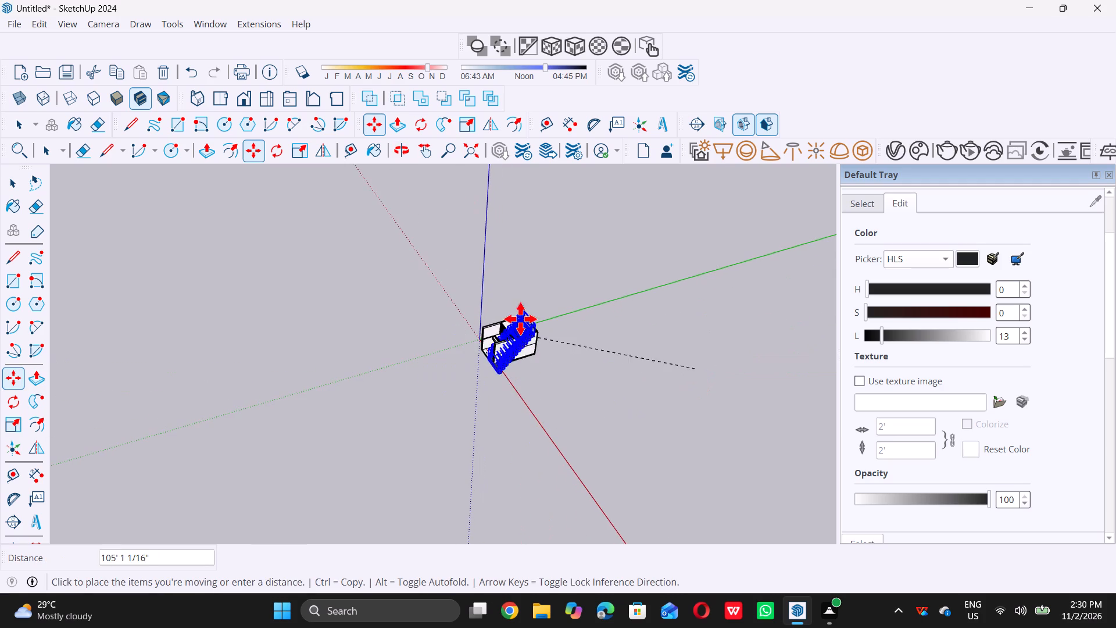
scroll(520, 319, "up", 3)
middle_click_drag(506, 324, 539, 419)
scroll(489, 330, "up", 5)
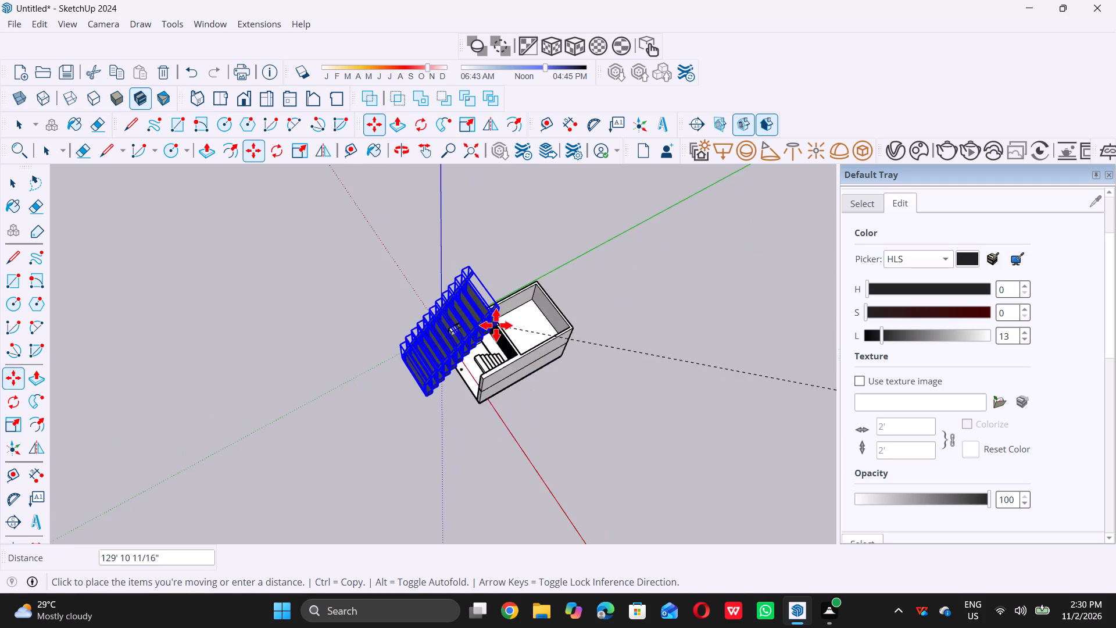
scroll(496, 325, "up", 15)
scroll(484, 423, "up", 7)
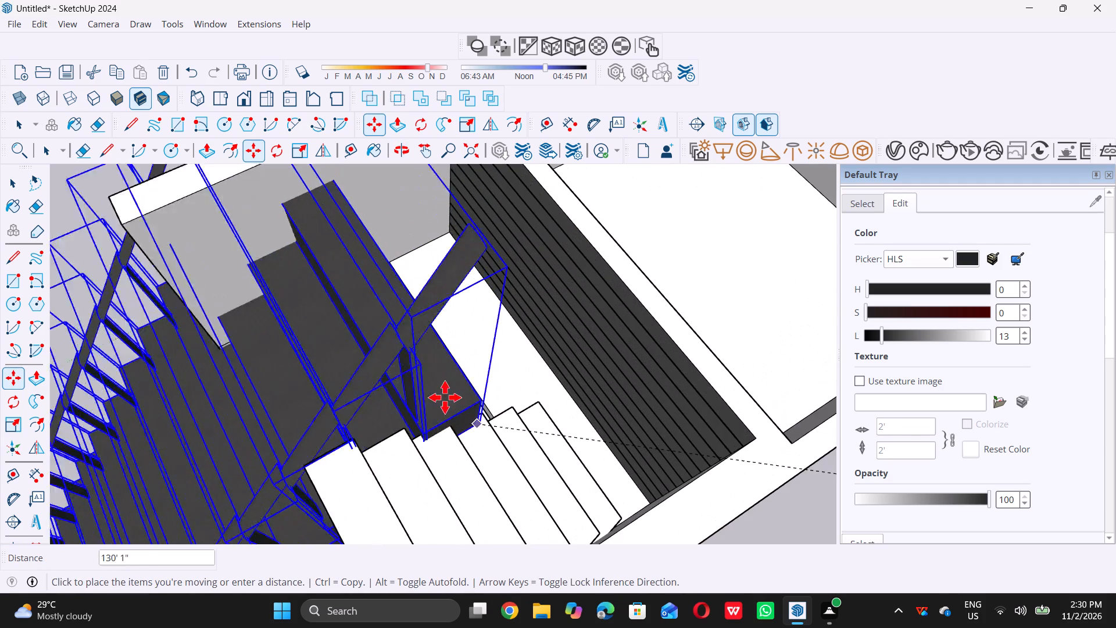
scroll(487, 354, "down", 15)
middle_click_drag(406, 459, 455, 389)
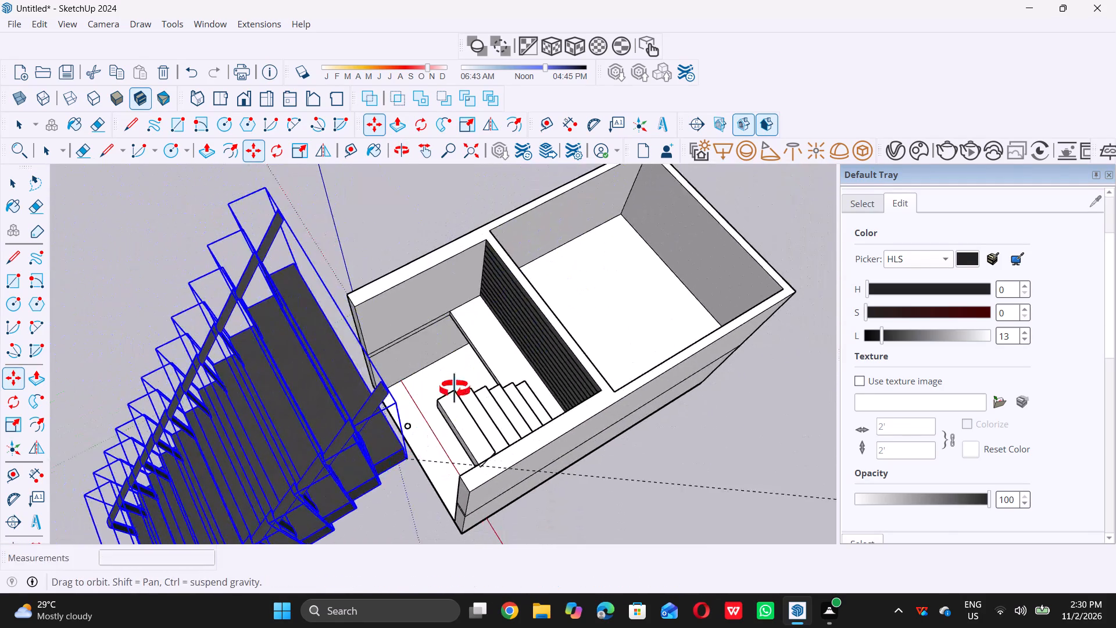
middle_click_drag(455, 389, 512, 261)
scroll(469, 361, "up", 7)
scroll(518, 377, "up", 5)
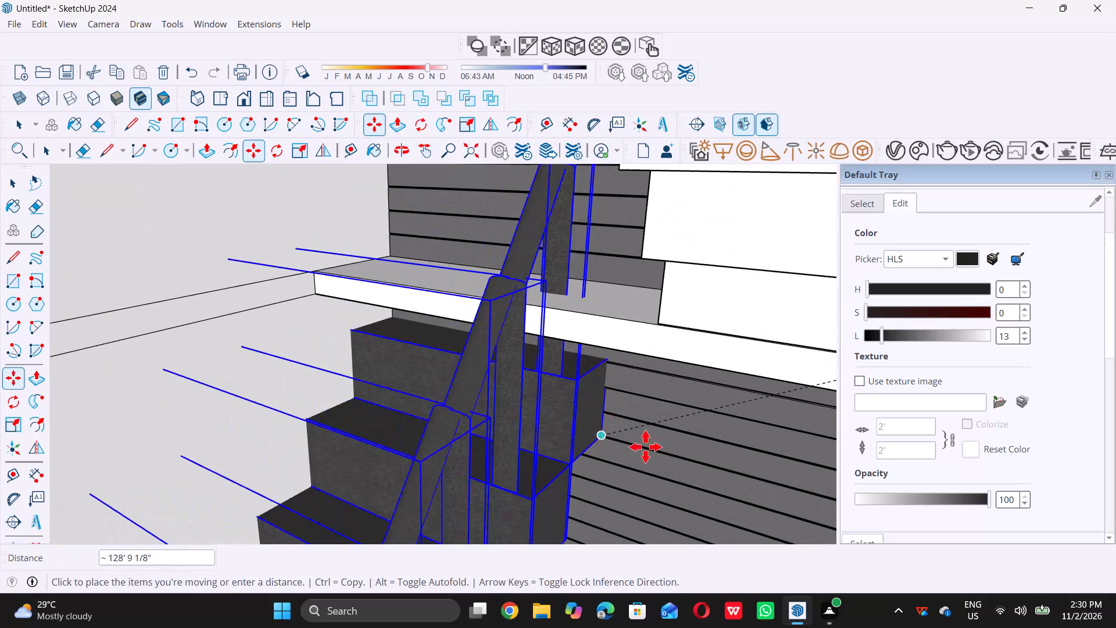
scroll(661, 465, "down", 8)
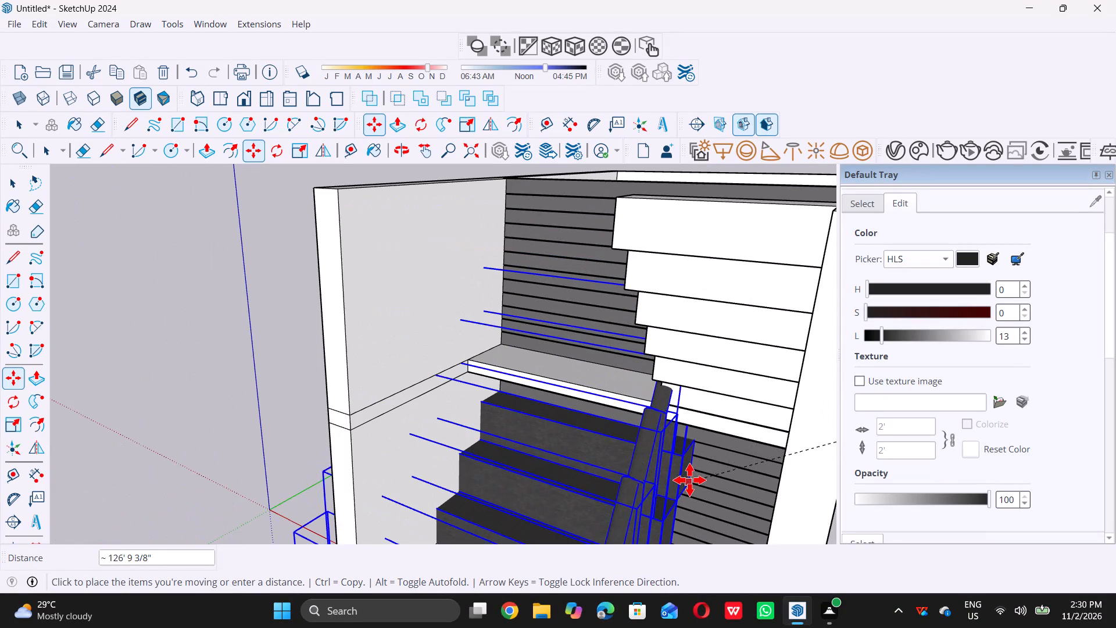
scroll(691, 481, "down", 20)
scroll(691, 481, "down", 4)
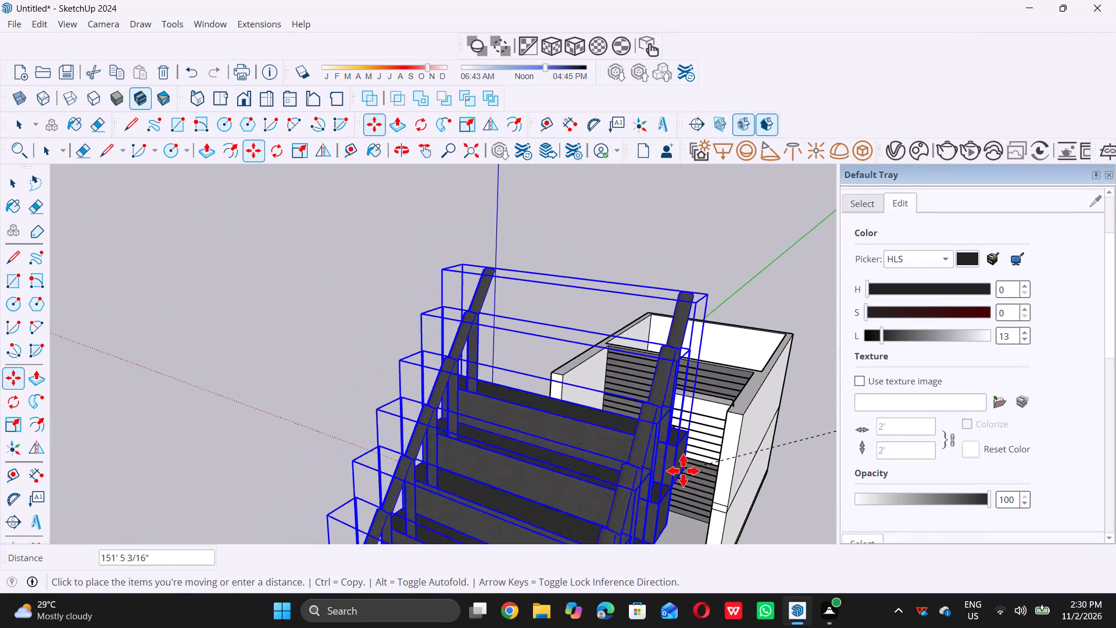
scroll(683, 470, "down", 16)
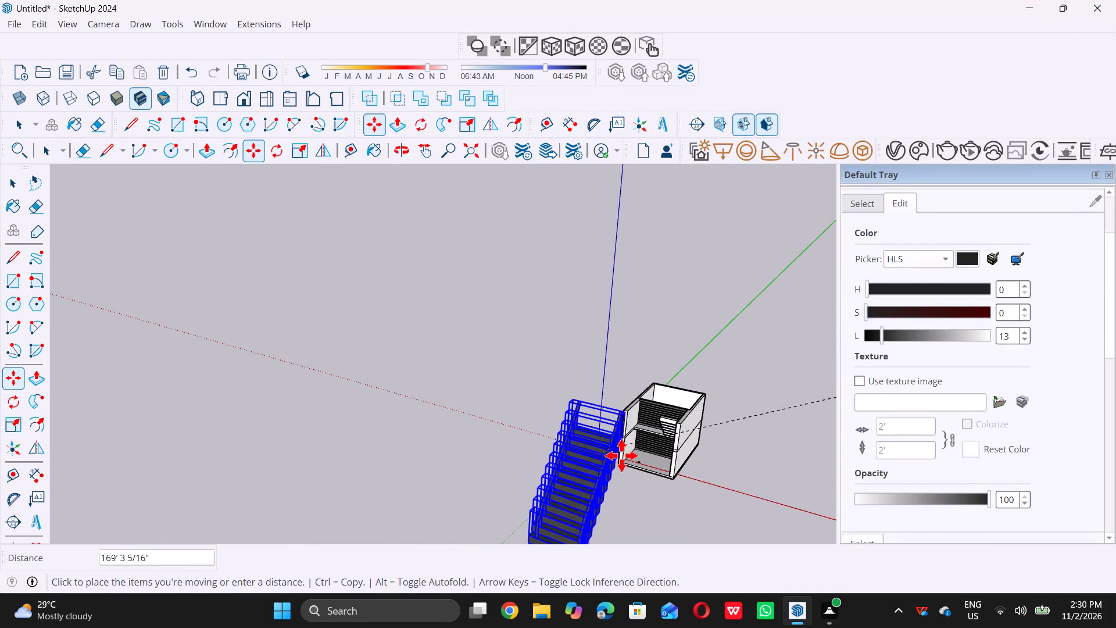
left_click(621, 455)
Scale the selected black staircase along the red axis down to roughly half its width.
scroll(559, 386, "down", 8)
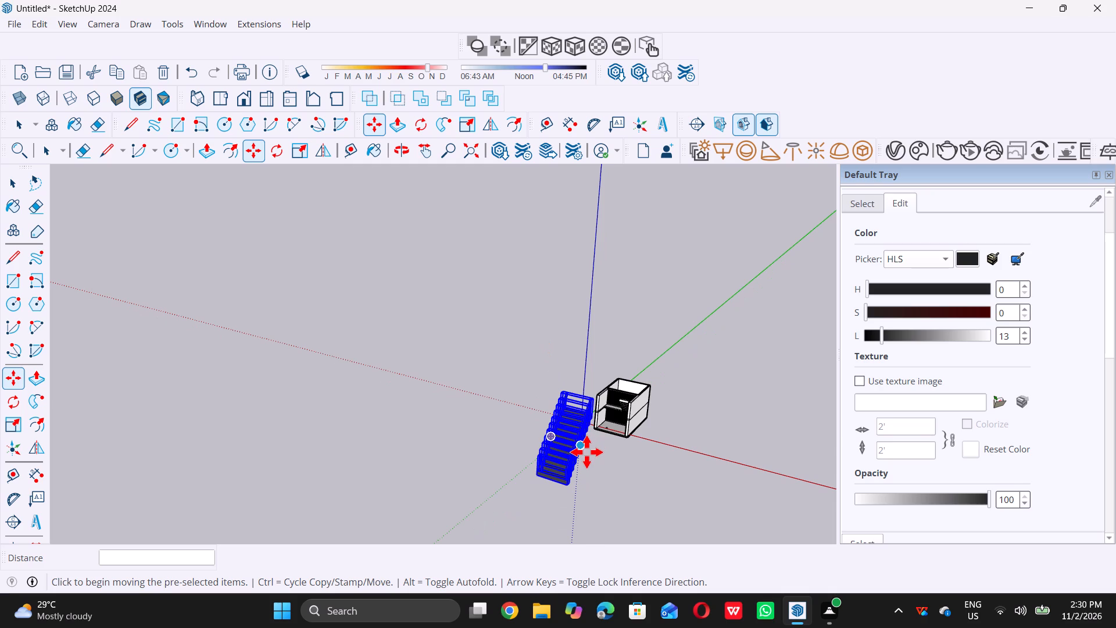
key("s")
scroll(556, 434, "up", 4)
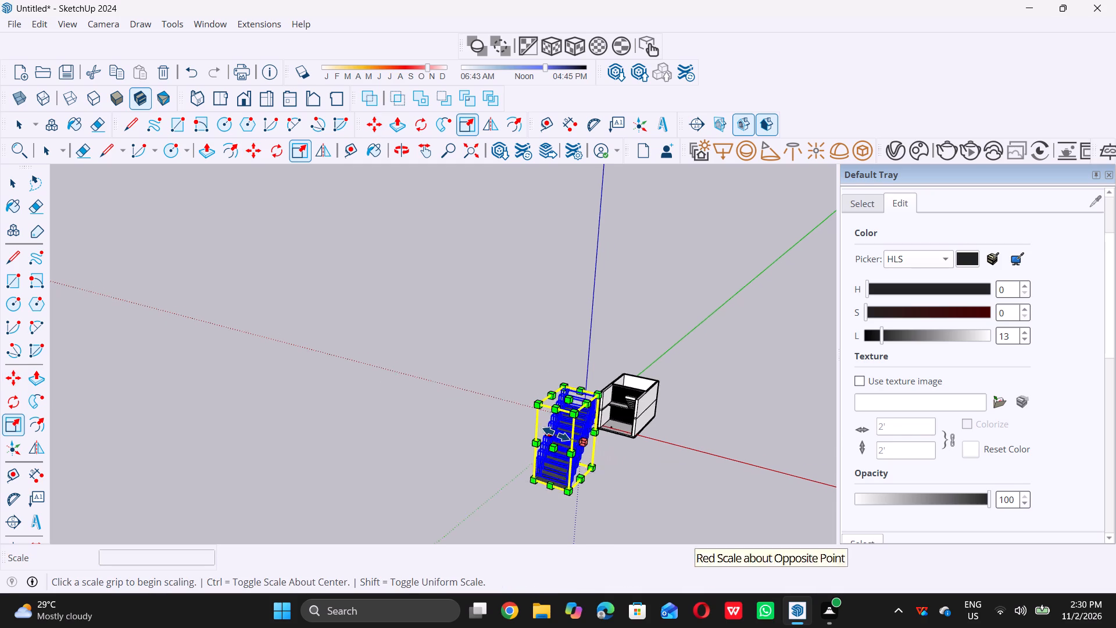
scroll(556, 434, "up", 1)
double_click(550, 431)
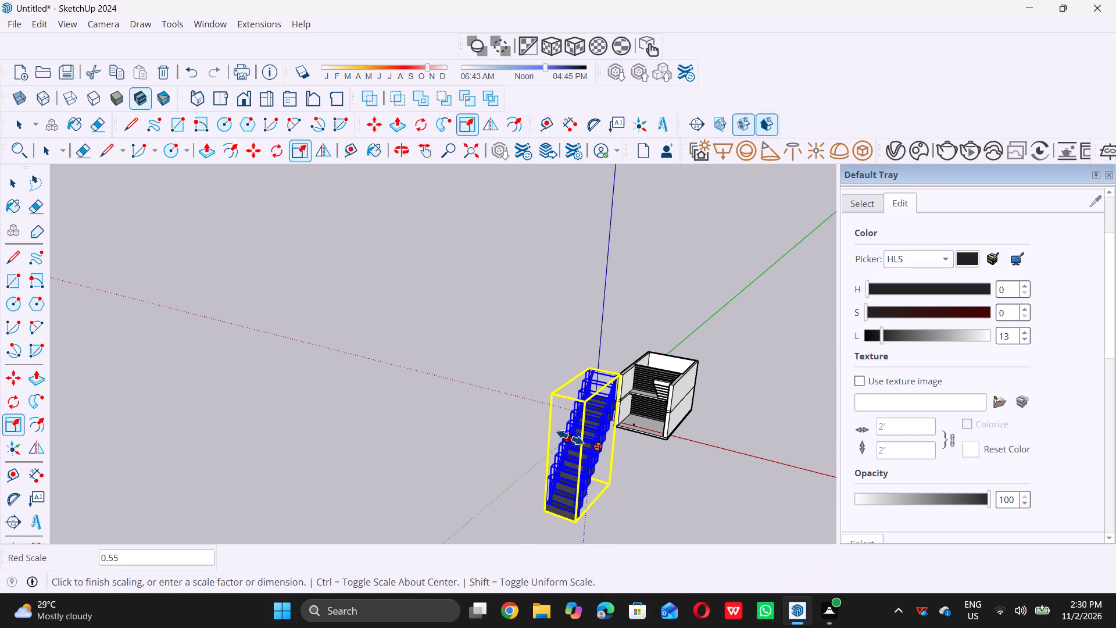
double_click(574, 440)
Scale the black staircase down along the green and blue axes by factors of about 0.34 and 0.42.
middle_click_drag(585, 409, 578, 422)
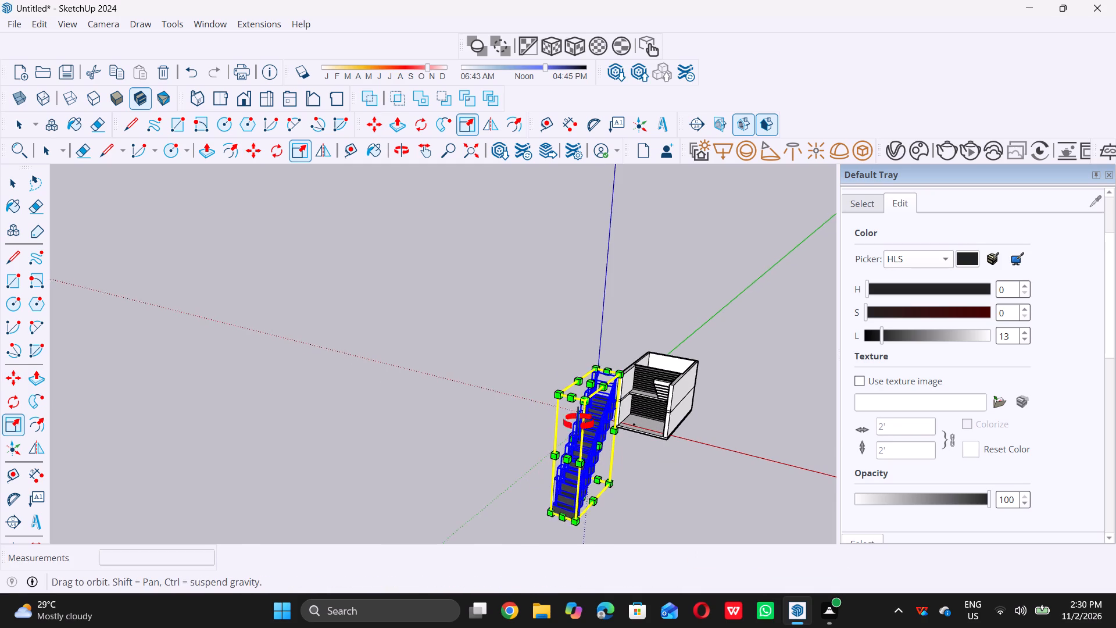
middle_click_drag(578, 422, 566, 463)
middle_click(566, 463)
scroll(565, 424, "down", 6)
scroll(538, 495, "up", 5)
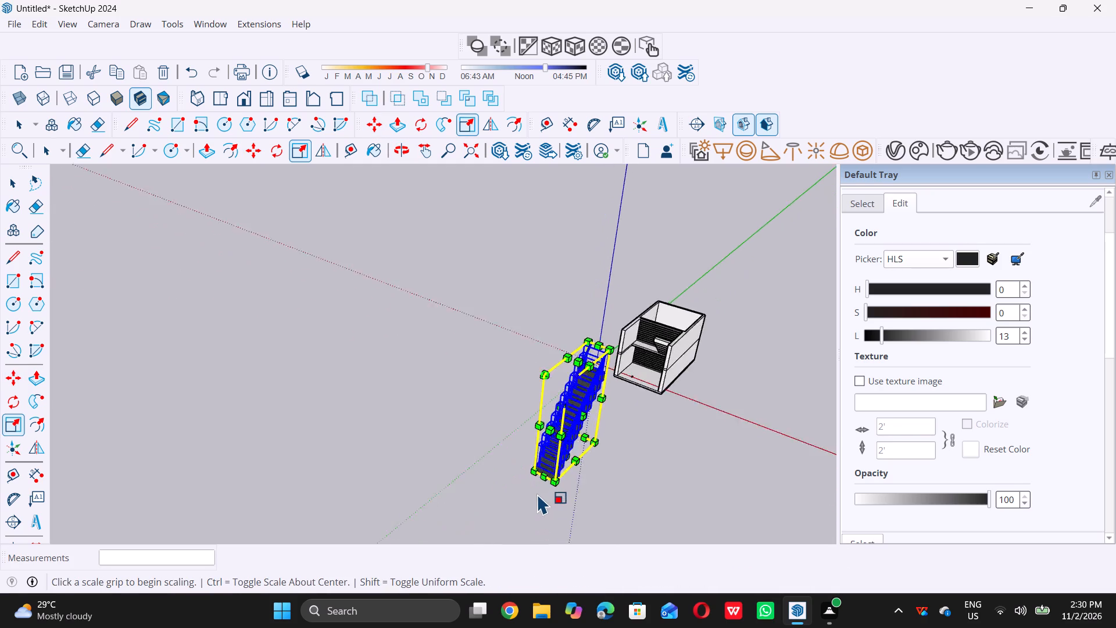
scroll(543, 484, "up", 7)
left_click(547, 468)
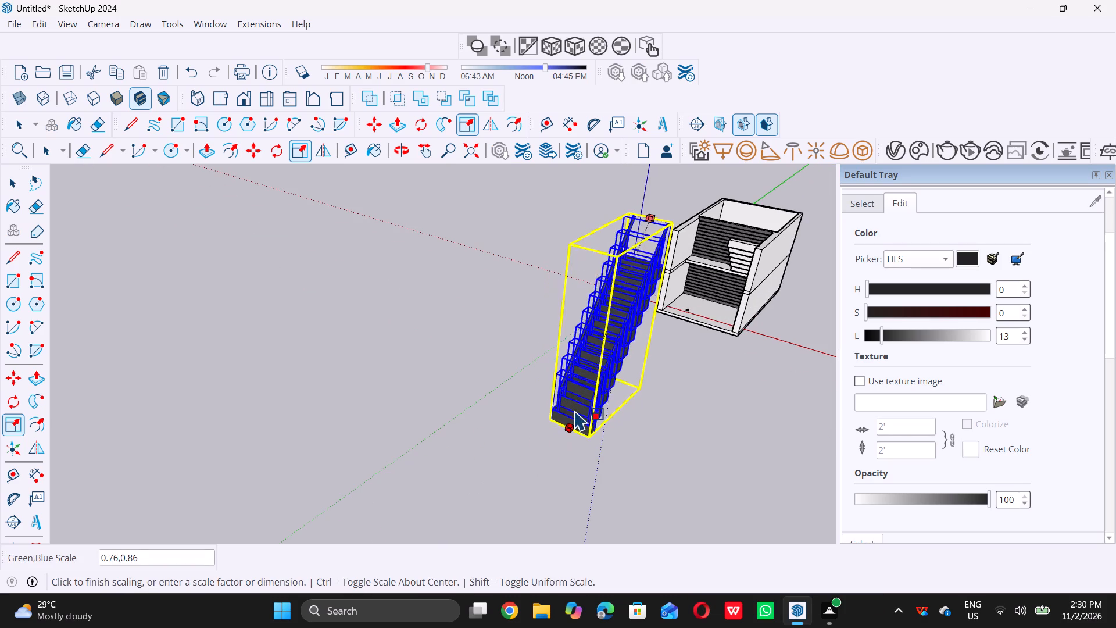
left_click(613, 322)
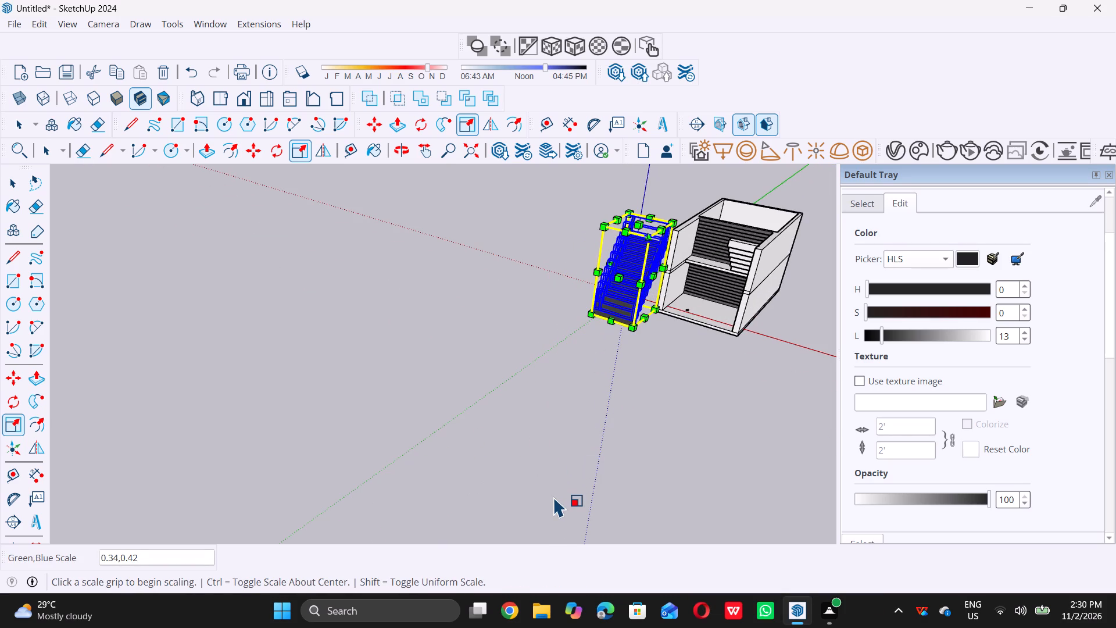
Move the selected black staircase about 60' into the model, snapping its top corner to the corner of the upper landing.
scroll(554, 499, "down", 4)
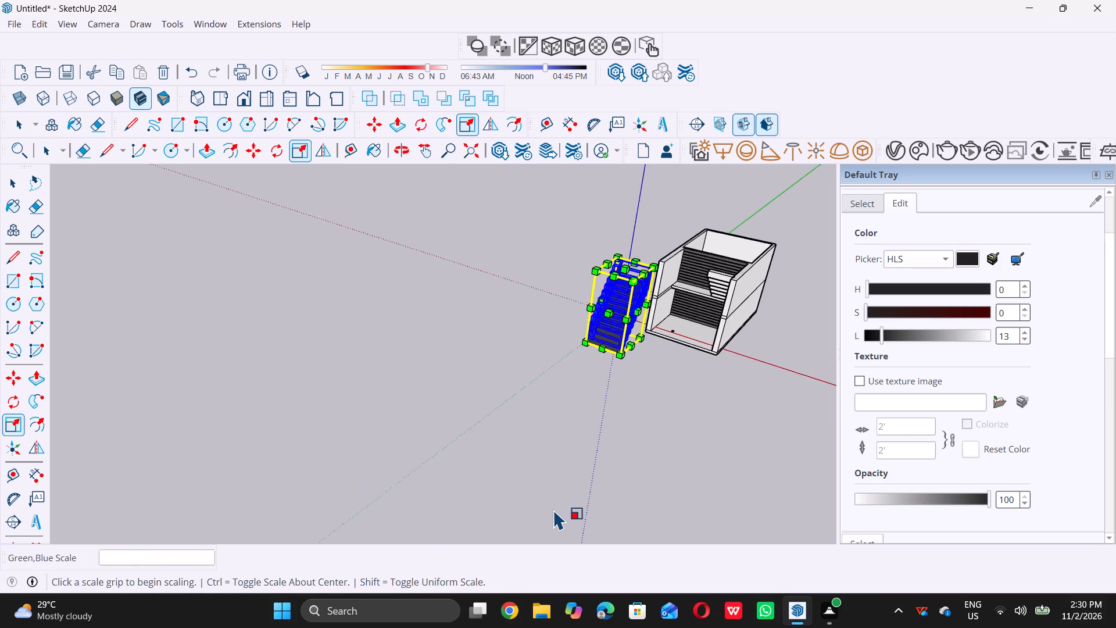
middle_click_drag(610, 422, 510, 462)
scroll(598, 426, "down", 1)
middle_click(510, 462)
scroll(558, 383, "up", 4)
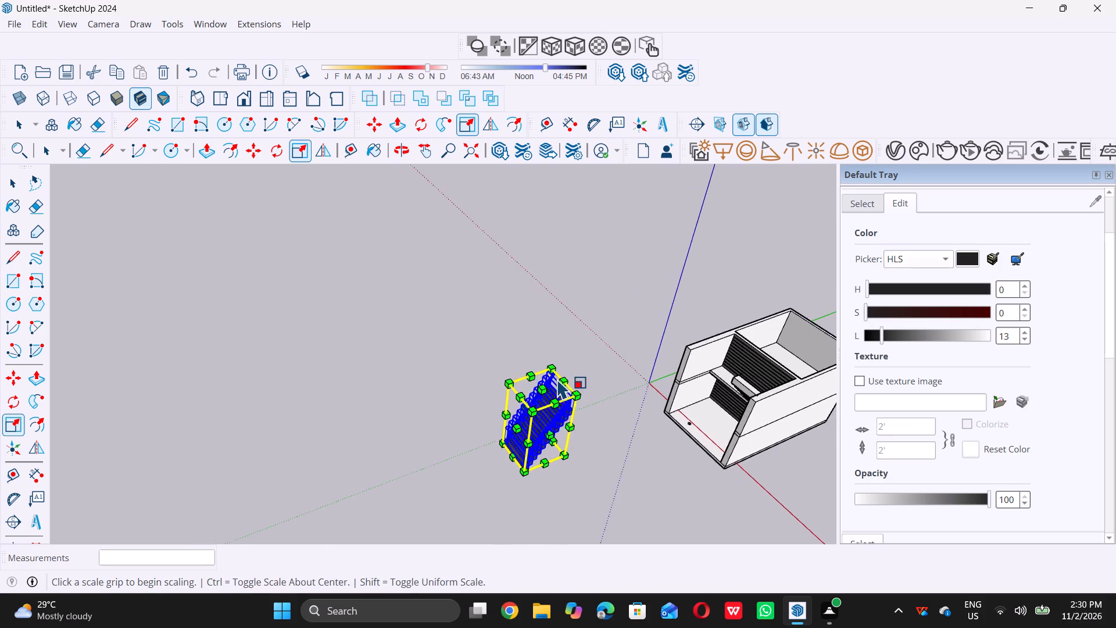
scroll(557, 379, "up", 6)
key("space")
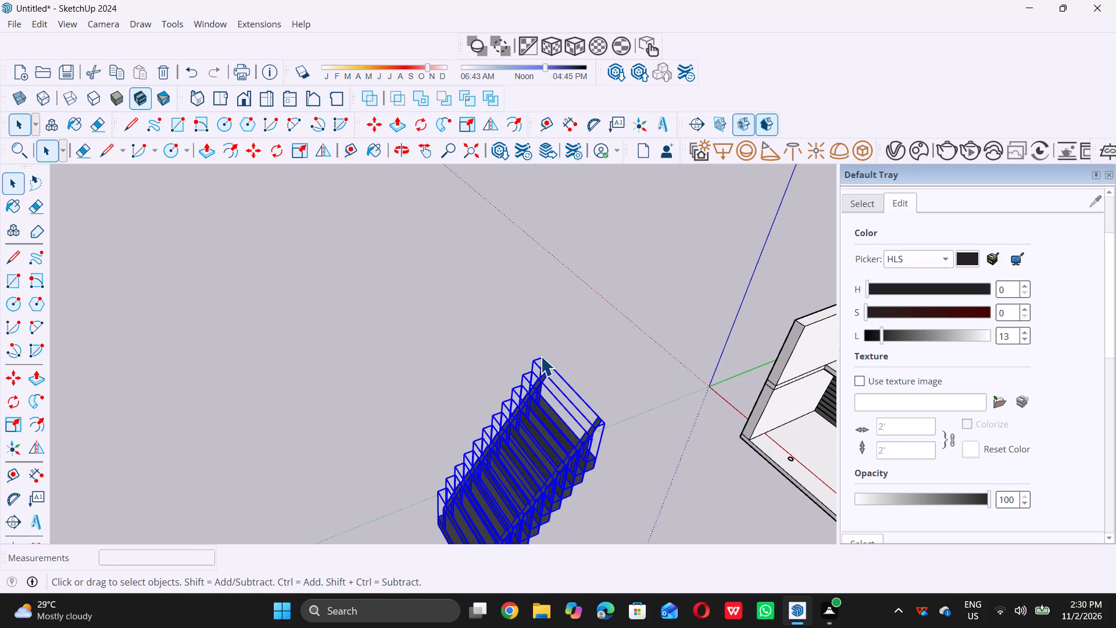
key("m")
left_click(545, 355)
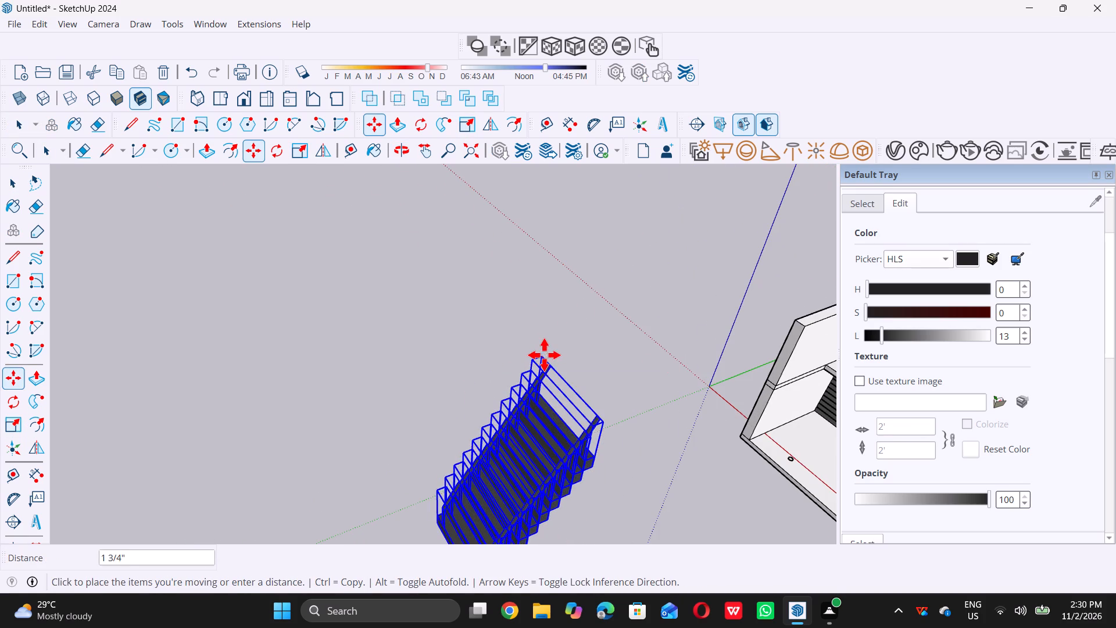
scroll(544, 355, "down", 5)
scroll(703, 363, "up", 9)
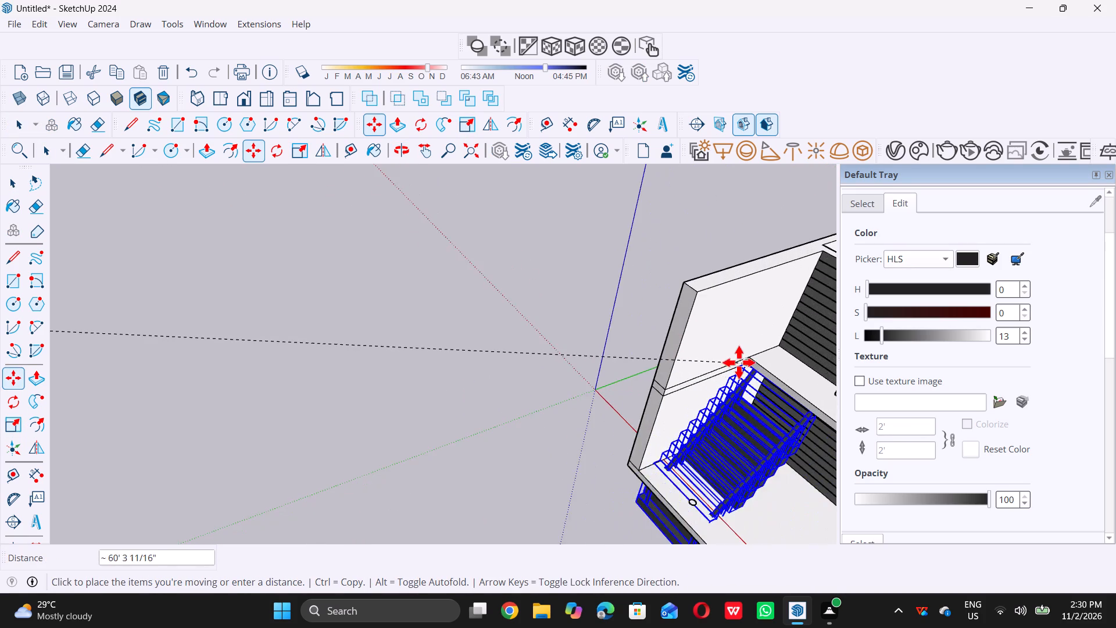
scroll(739, 362, "up", 13)
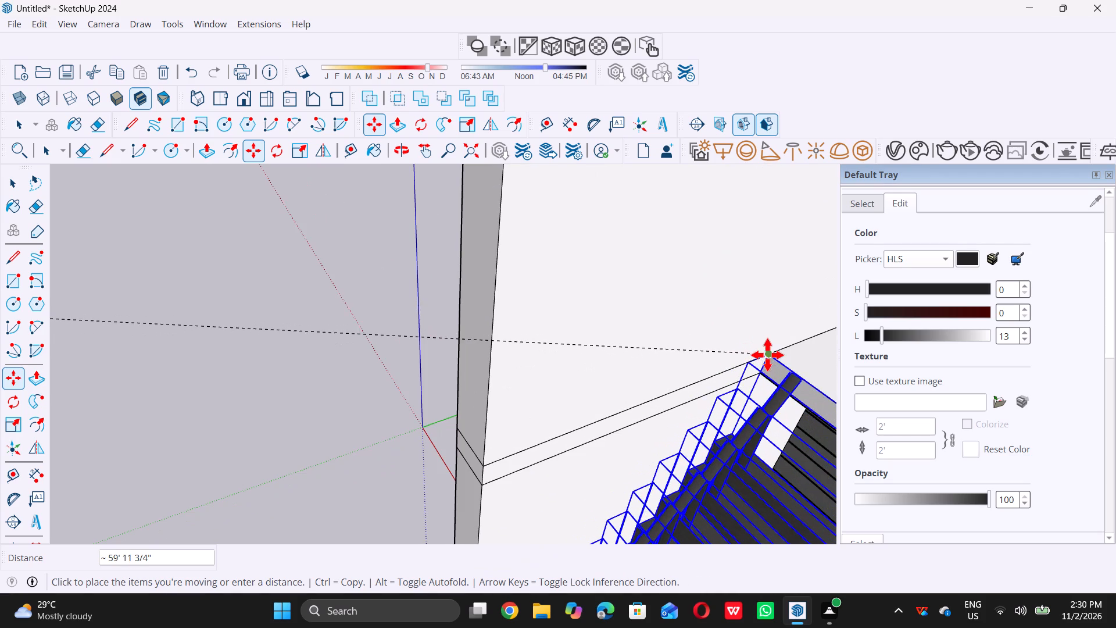
triple_click(767, 355)
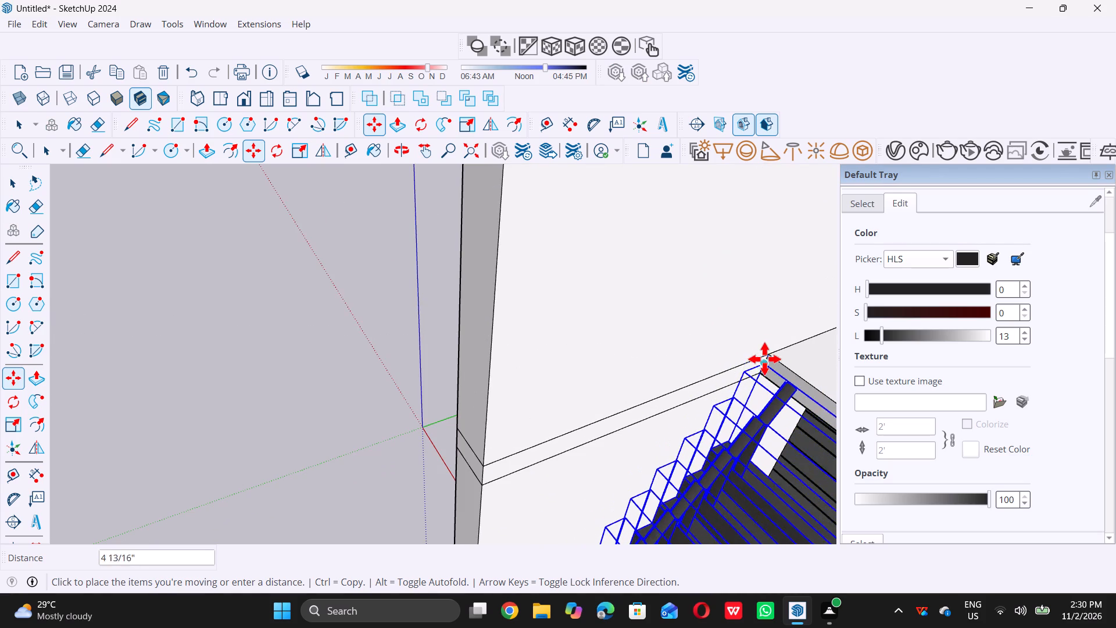
double_click(768, 356)
key("space")
triple_click(355, 352)
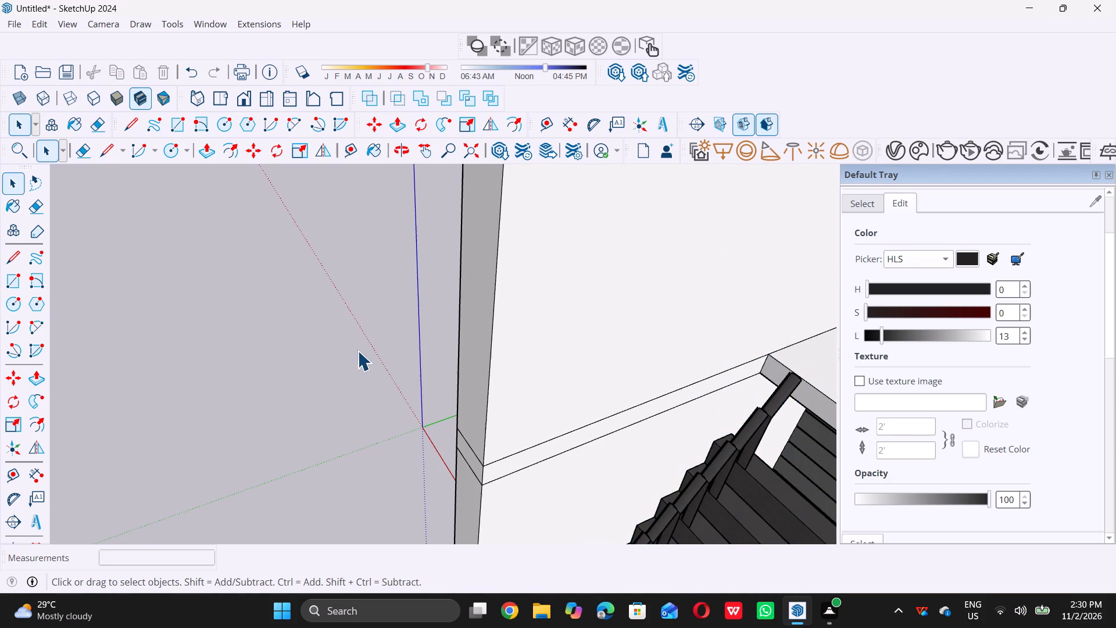
Examine how the placed black staircase fits against the landing, the side walls and the ground floor slab.
scroll(363, 350, "down", 15)
middle_click_drag(448, 439, 481, 361)
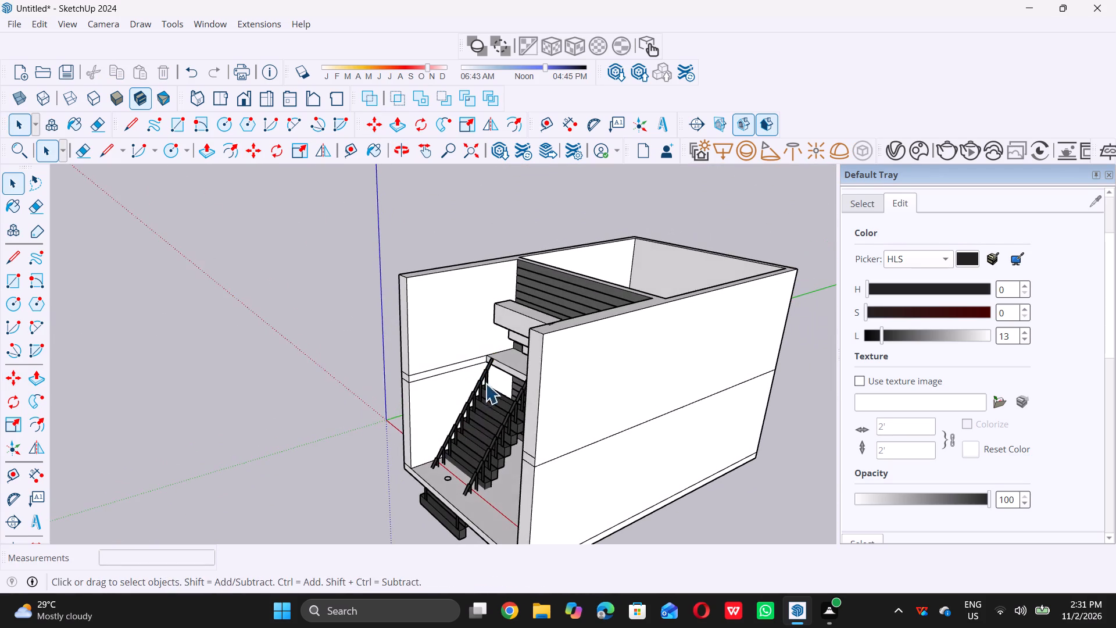
middle_click_drag(470, 454, 534, 409)
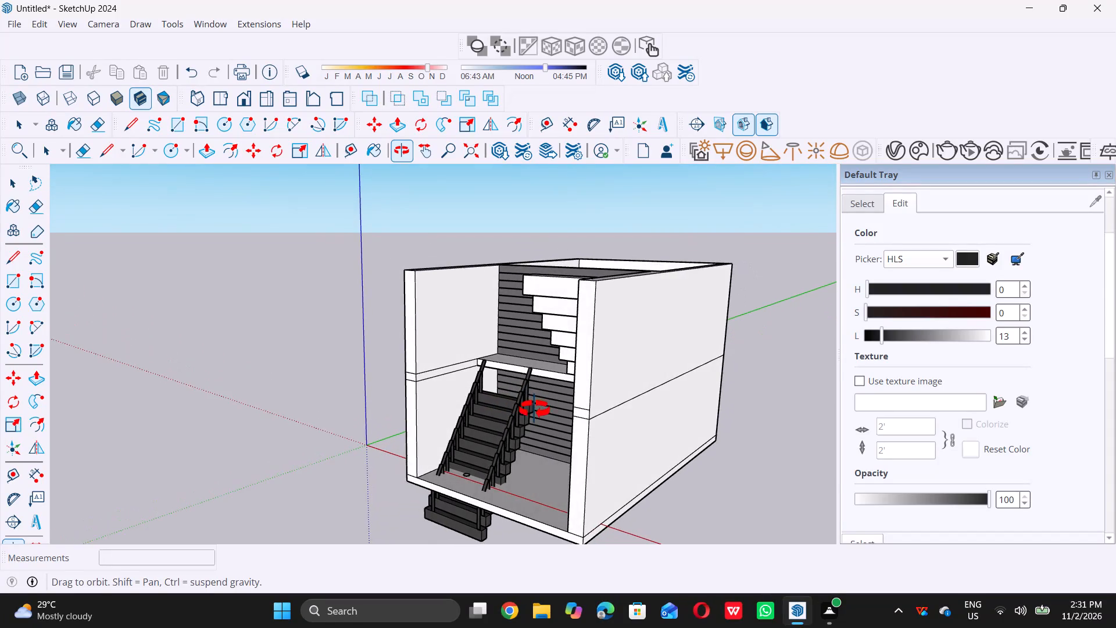
middle_click_drag(534, 409, 535, 409)
scroll(456, 437, "up", 6)
scroll(489, 392, "down", 5)
scroll(396, 427, "down", 1)
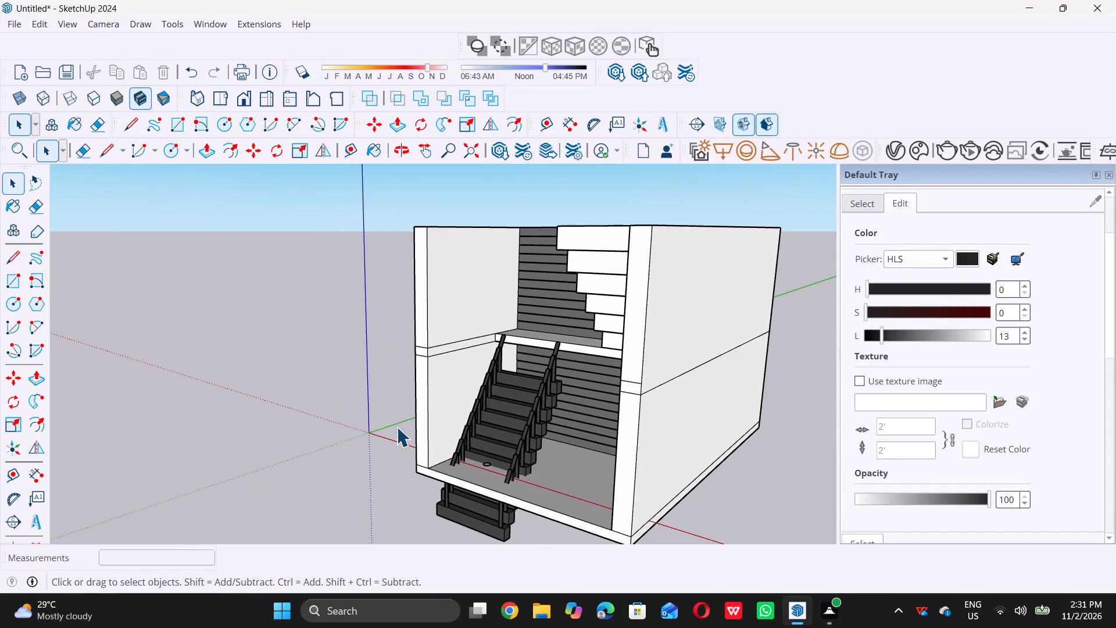
middle_click_drag(396, 426, 391, 439)
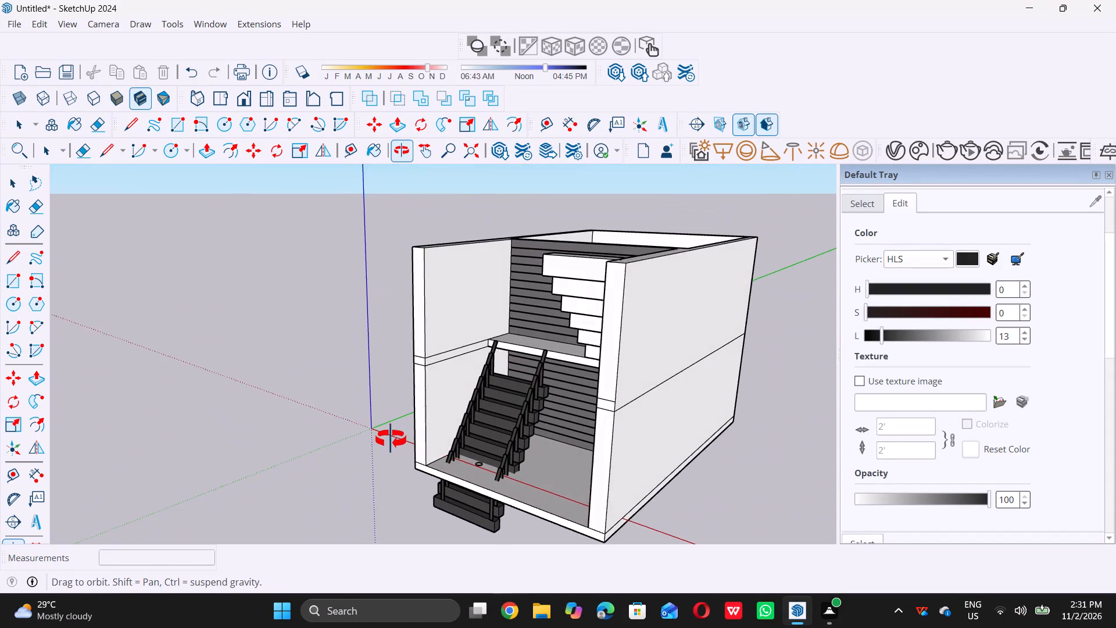
middle_click_drag(391, 439, 366, 426)
scroll(466, 486, "up", 5)
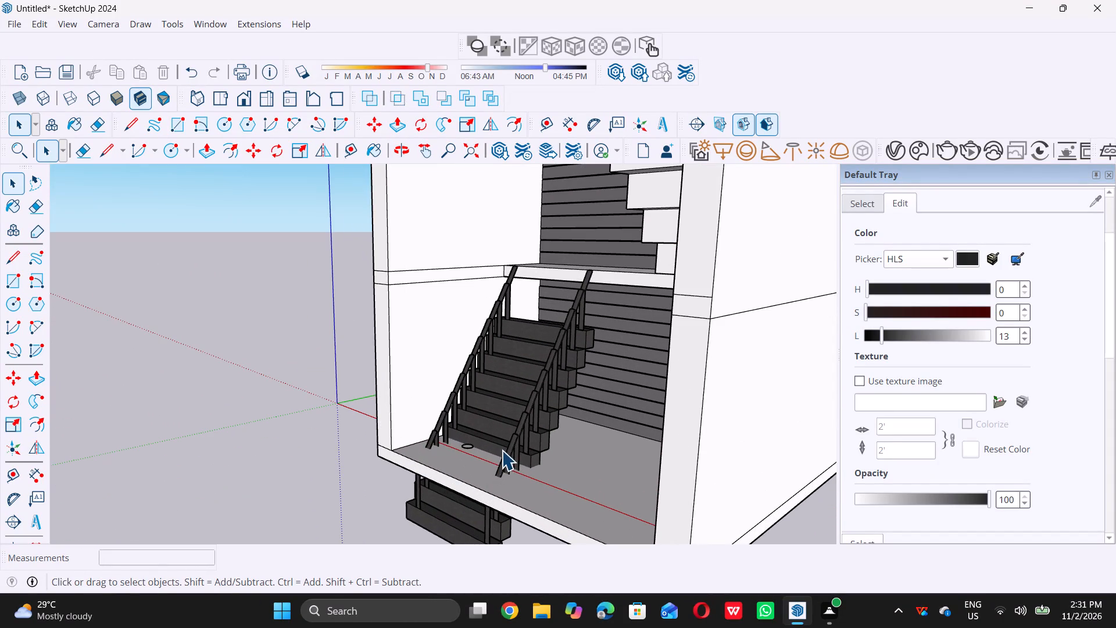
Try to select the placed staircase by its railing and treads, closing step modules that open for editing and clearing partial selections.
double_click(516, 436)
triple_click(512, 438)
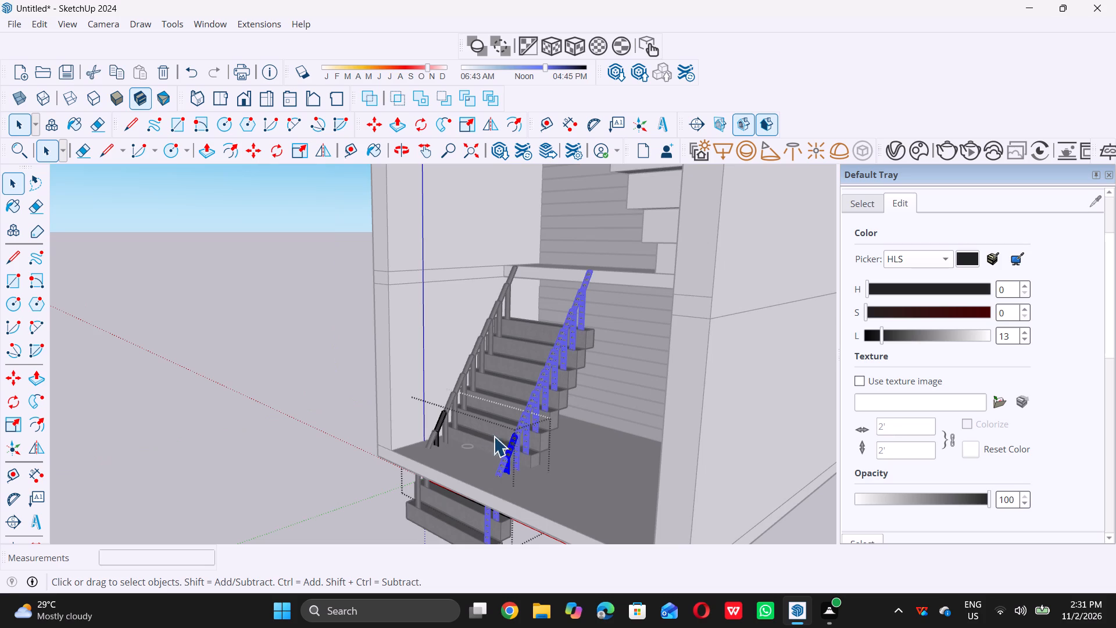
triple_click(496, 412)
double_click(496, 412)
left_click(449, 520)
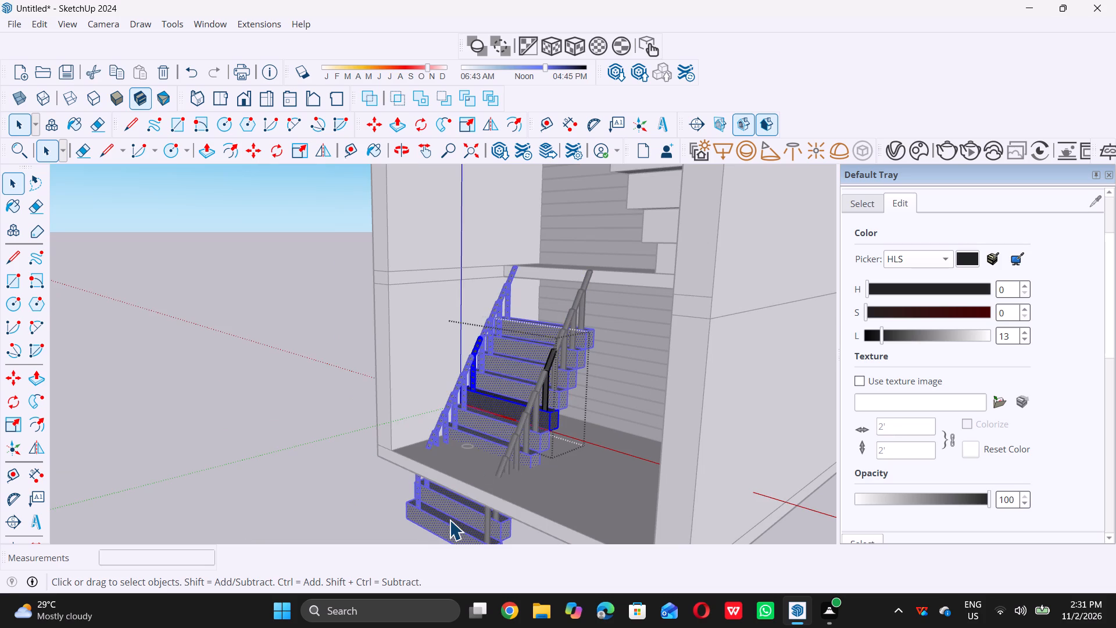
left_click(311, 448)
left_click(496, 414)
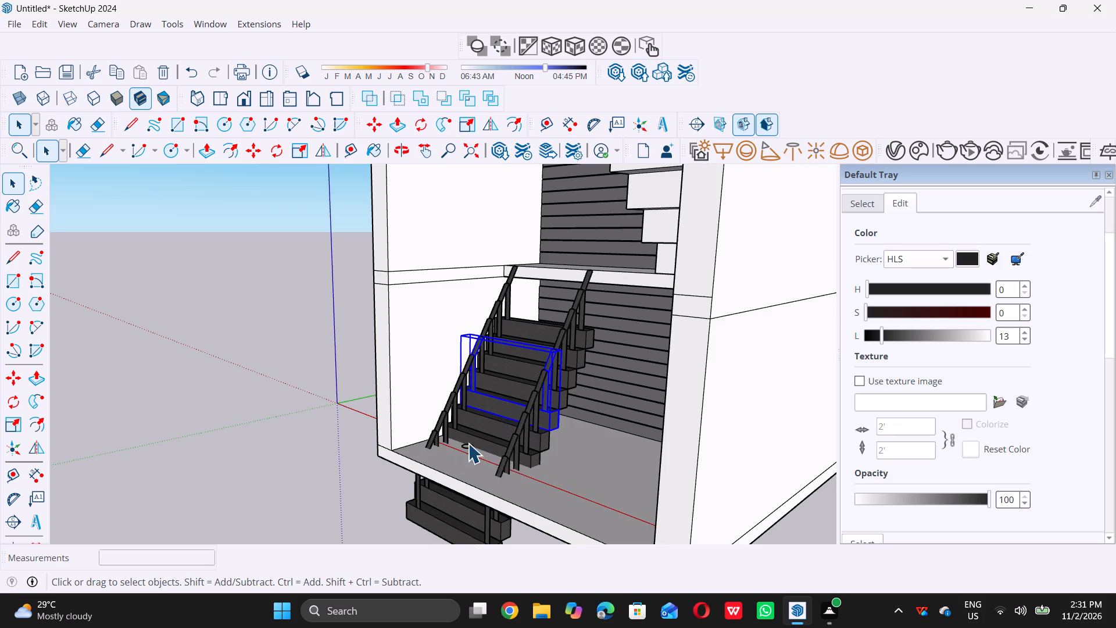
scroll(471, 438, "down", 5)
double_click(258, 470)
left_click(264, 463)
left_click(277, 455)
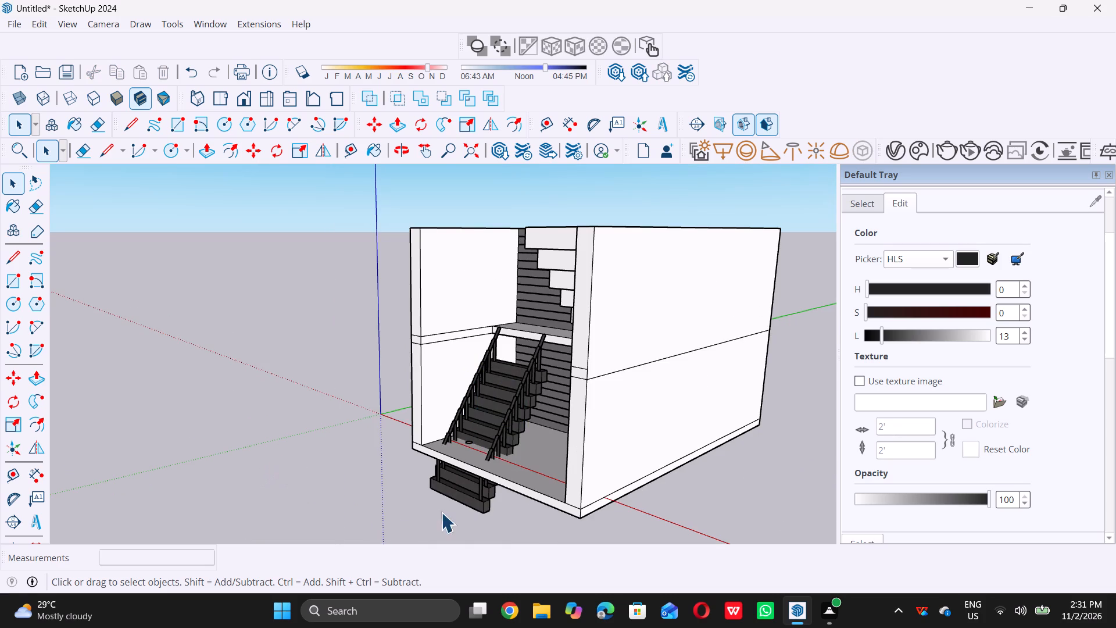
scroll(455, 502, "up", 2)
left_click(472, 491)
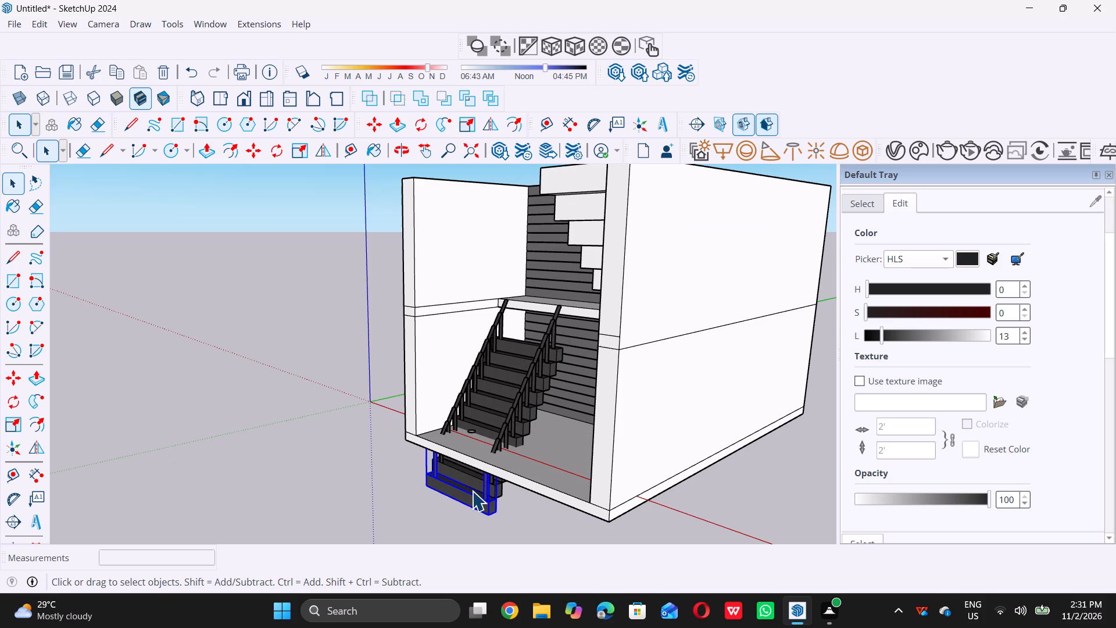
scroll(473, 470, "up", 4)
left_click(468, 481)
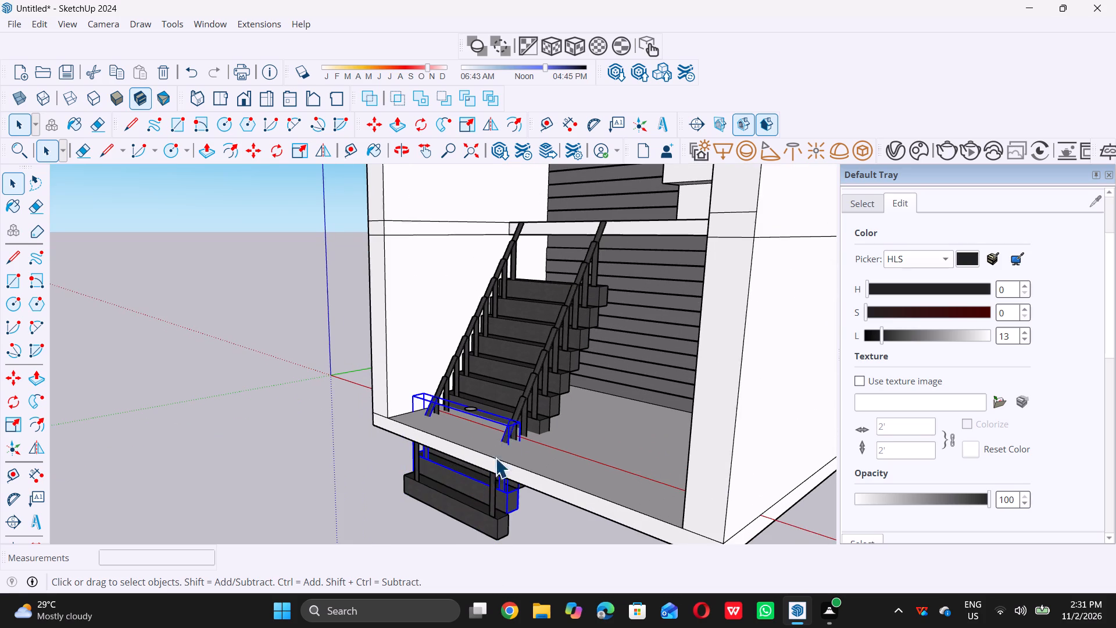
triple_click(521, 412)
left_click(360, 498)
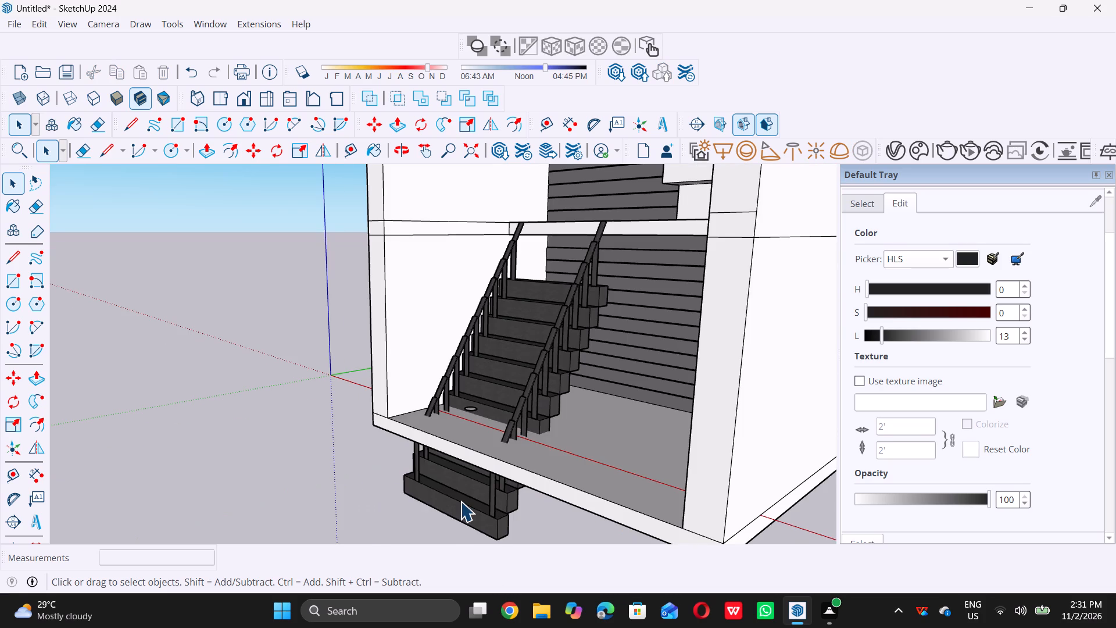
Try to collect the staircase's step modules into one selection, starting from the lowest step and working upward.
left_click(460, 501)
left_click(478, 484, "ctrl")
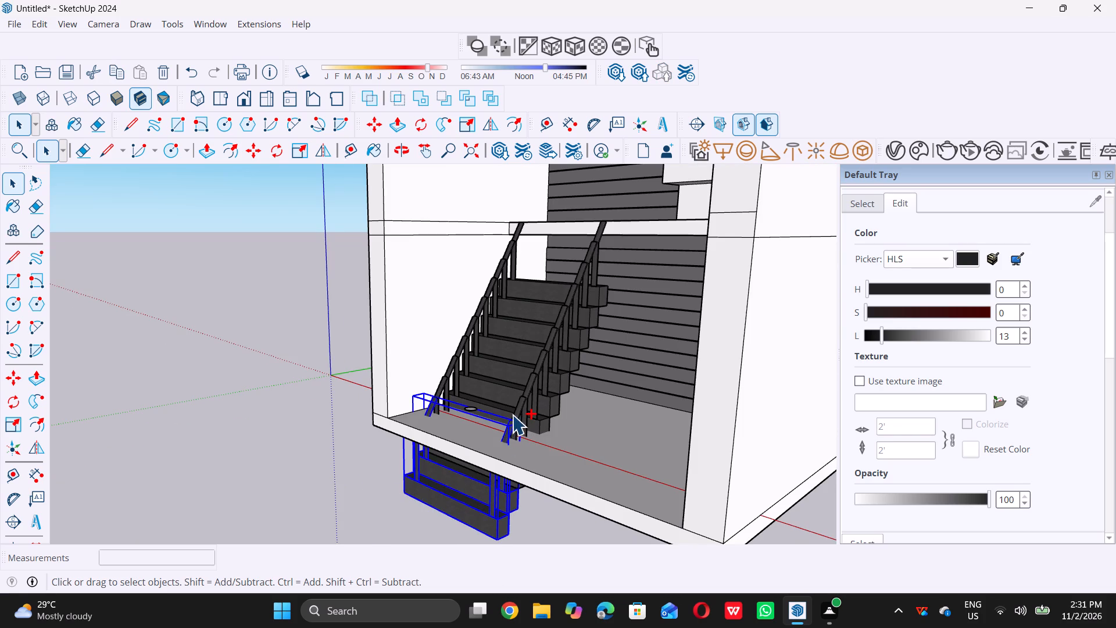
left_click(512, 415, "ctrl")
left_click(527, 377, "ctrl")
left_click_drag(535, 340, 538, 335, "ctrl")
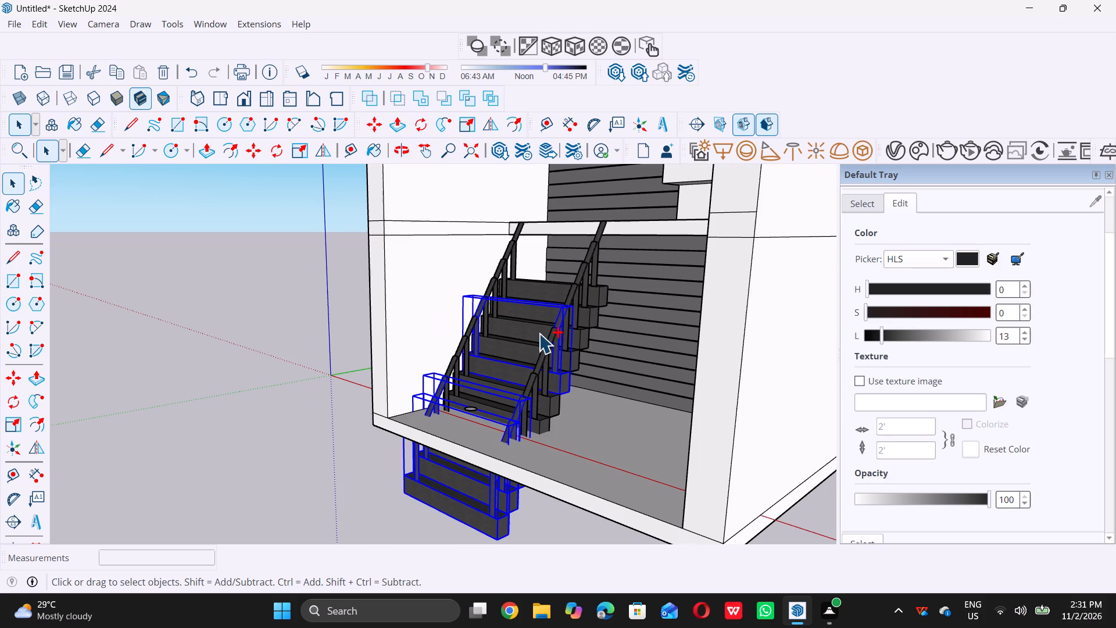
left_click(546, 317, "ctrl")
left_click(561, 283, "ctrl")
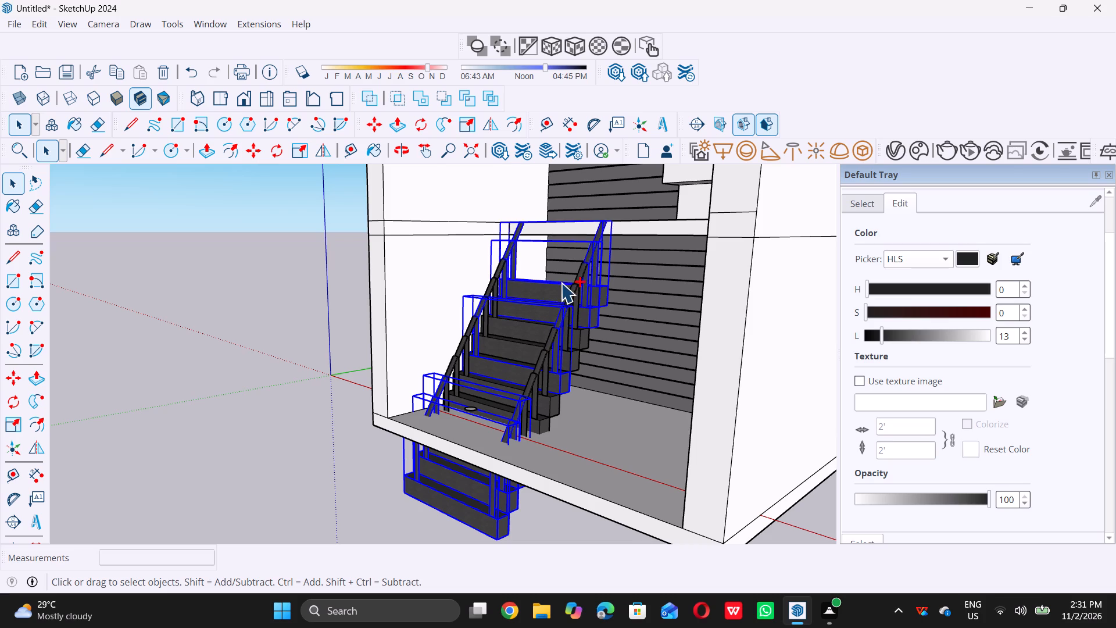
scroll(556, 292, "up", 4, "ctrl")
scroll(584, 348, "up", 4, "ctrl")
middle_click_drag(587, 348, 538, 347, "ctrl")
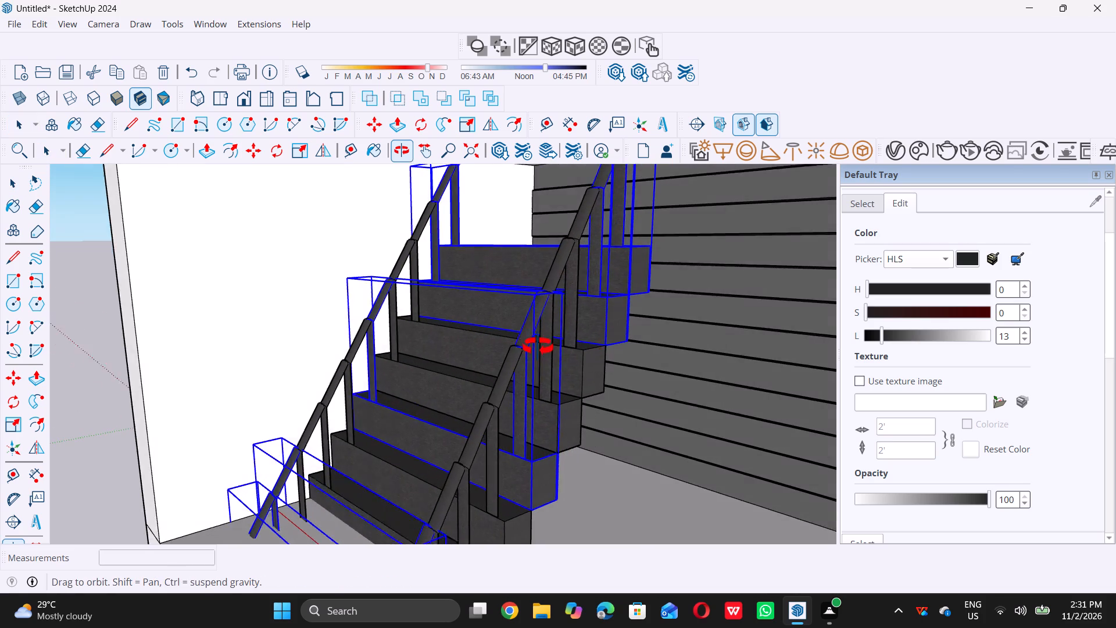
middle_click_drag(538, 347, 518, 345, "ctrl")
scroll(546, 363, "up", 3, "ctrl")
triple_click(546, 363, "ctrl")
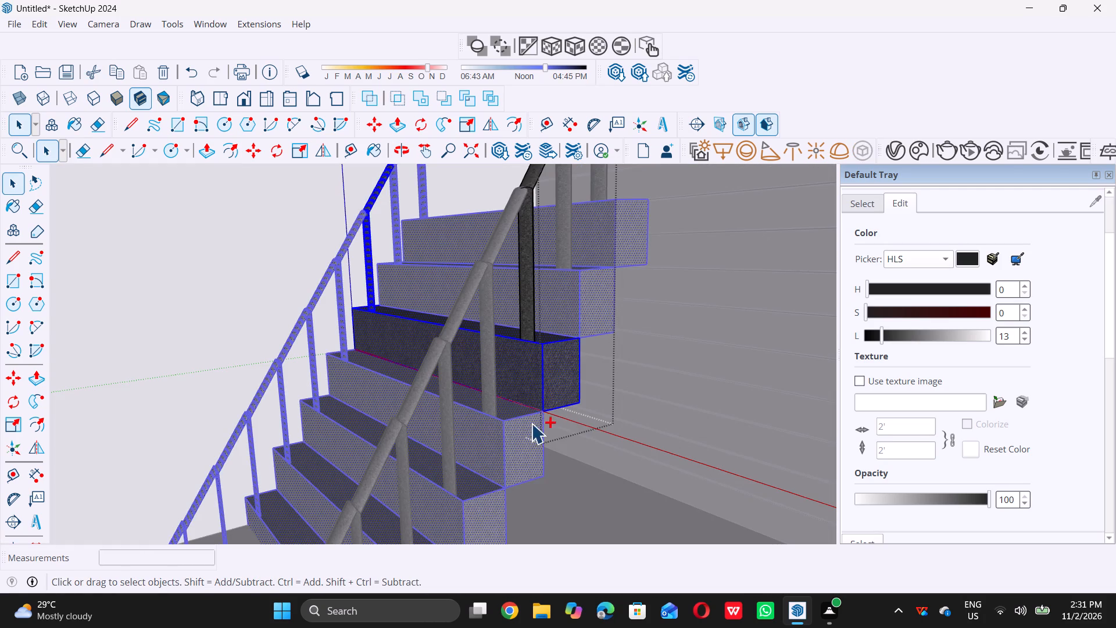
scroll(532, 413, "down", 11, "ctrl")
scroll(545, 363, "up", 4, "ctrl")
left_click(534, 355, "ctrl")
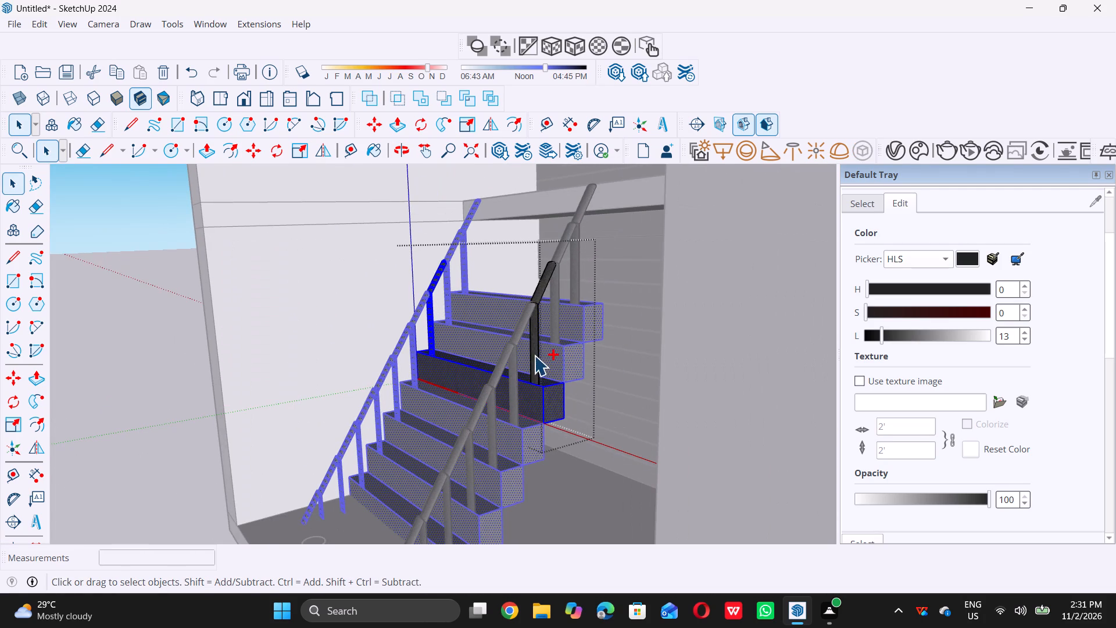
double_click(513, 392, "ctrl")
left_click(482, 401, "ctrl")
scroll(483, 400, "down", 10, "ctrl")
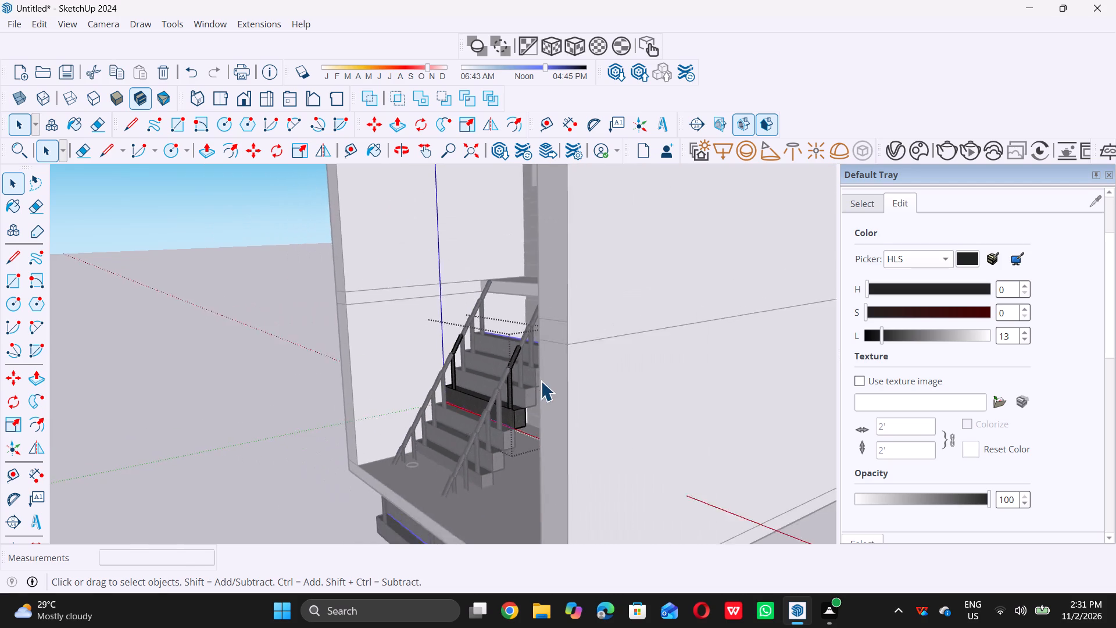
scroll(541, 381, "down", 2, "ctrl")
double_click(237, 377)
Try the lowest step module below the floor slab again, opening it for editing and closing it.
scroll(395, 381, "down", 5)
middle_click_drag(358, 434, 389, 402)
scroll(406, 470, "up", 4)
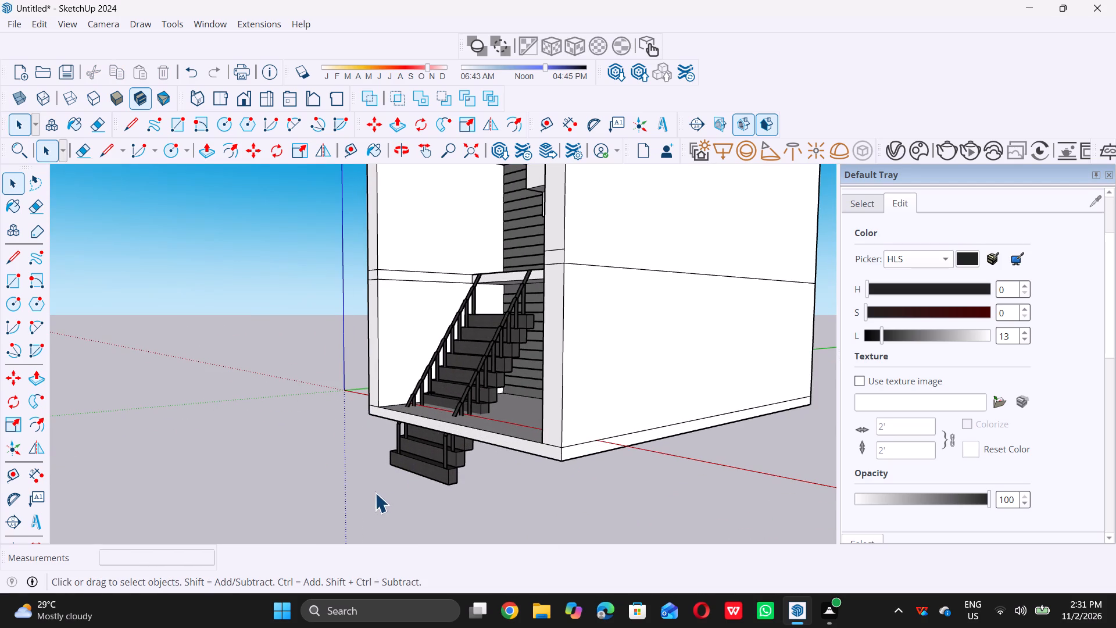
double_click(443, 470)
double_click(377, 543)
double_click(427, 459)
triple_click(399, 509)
Undo the recent step-module editing and the black staircase's move into the building.
key("ctrl+z")
key("ctrl+z")
key("ctrl+z")
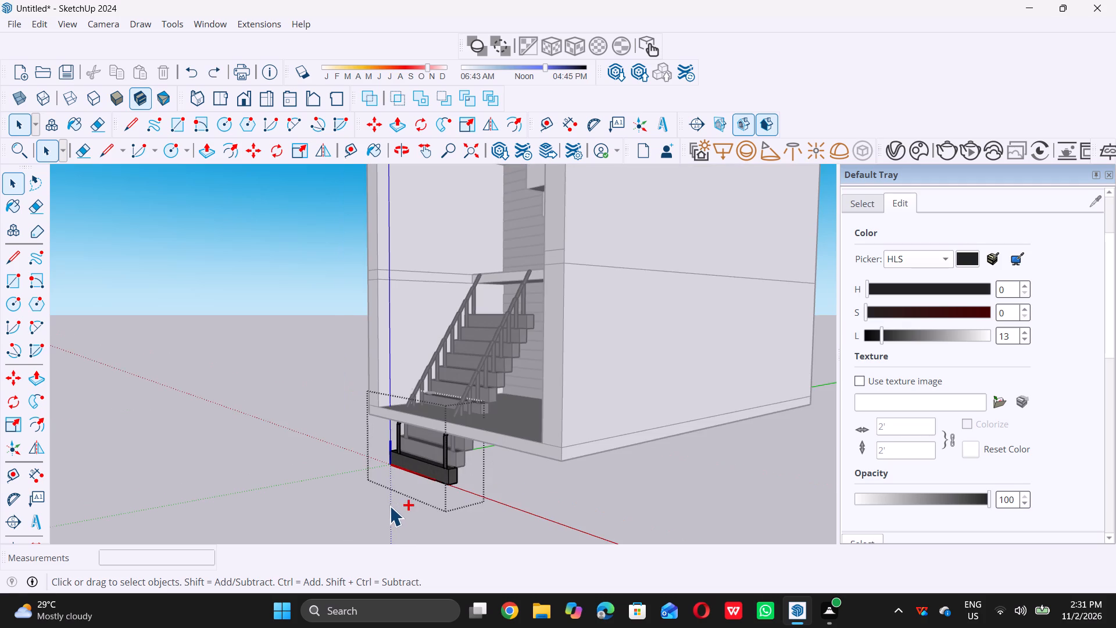
key("ctrl+z")
key("ctrl+z")
key("ctrl+z")
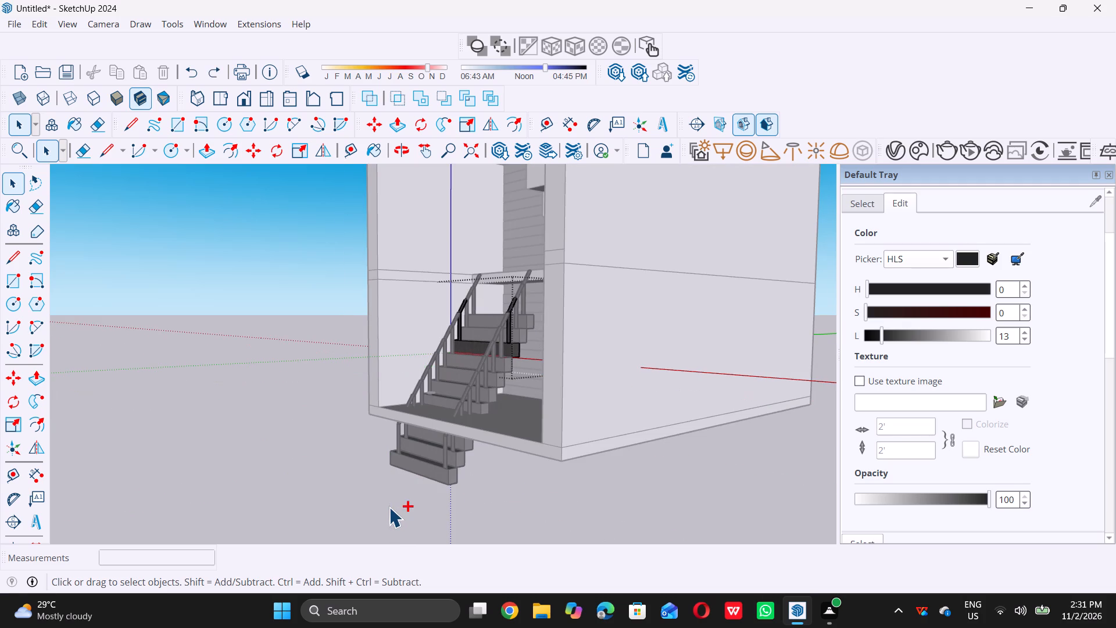
key("ctrl+z")
key("ctrl+z")
key("ctrl+z")
key("ctrl+z")
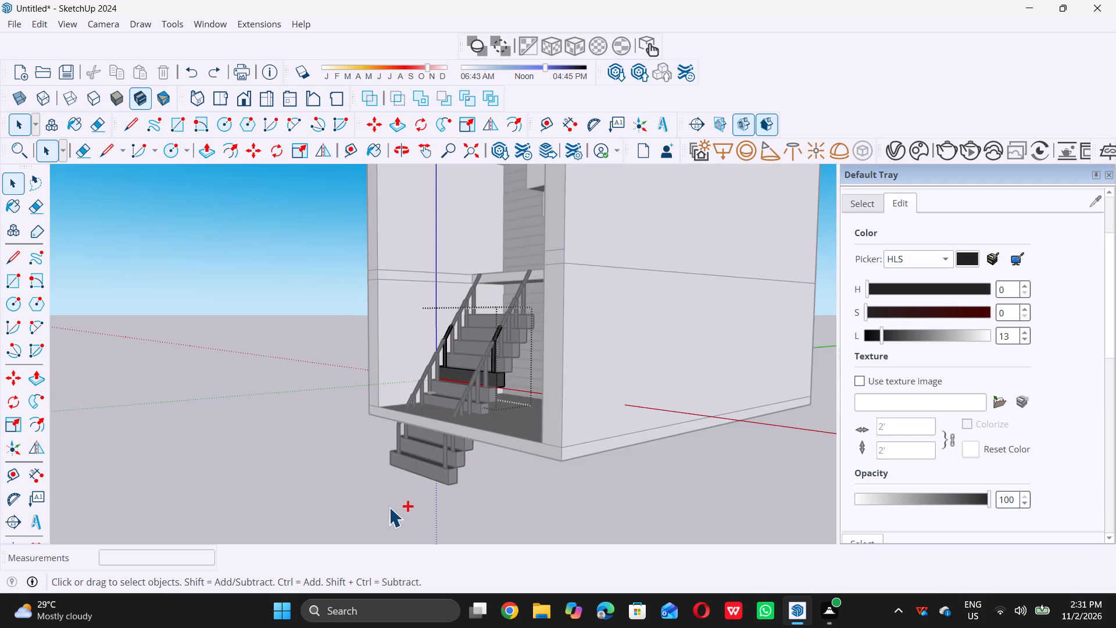
key("ctrl+z")
key("ctrl+z")
type("zz")
key("ctrl+z")
key("ctrl+z")
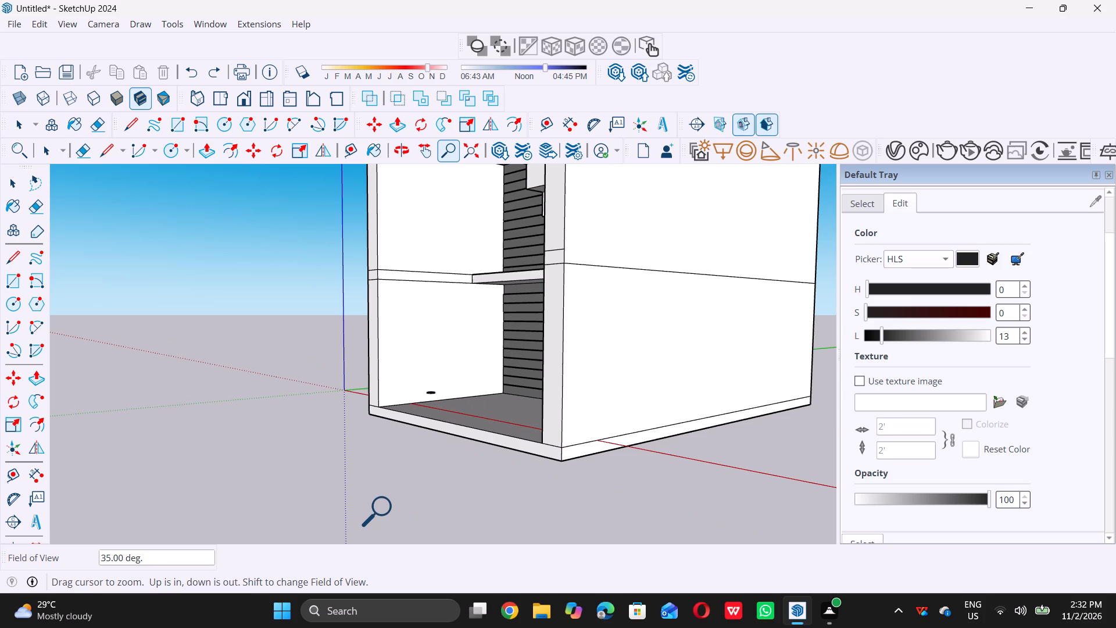
Select the whole black staircase standing outside the building and scale it to about 0.78 along the green axis.
scroll(449, 450, "down", 11)
middle_click_drag(452, 448, 552, 475)
scroll(551, 482, "down", 4)
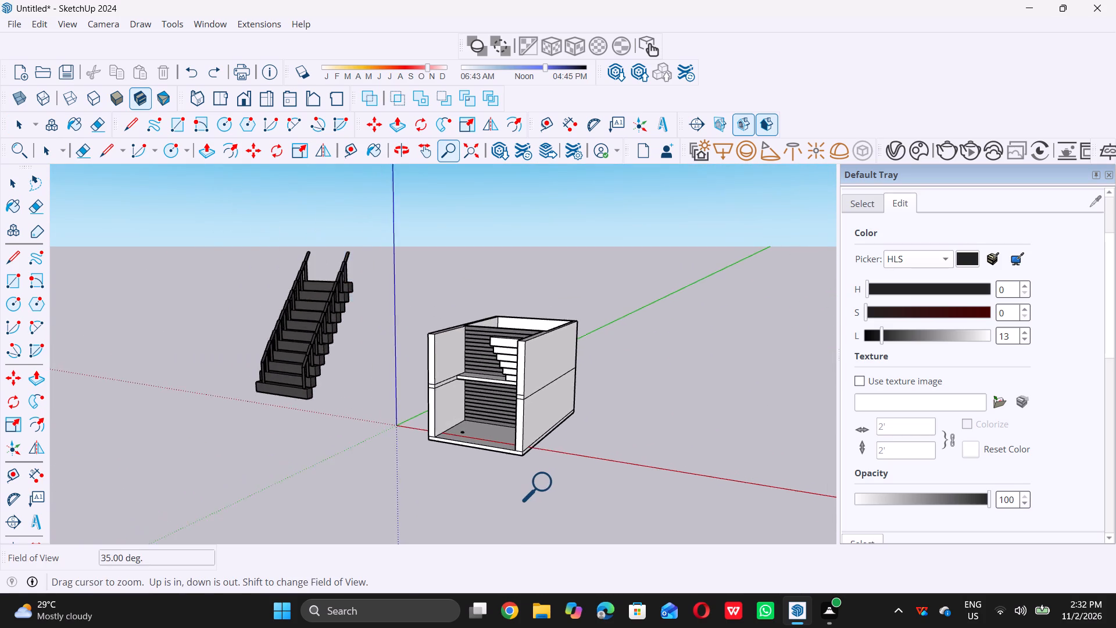
scroll(548, 483, "down", 9)
middle_click_drag(489, 380, 479, 406)
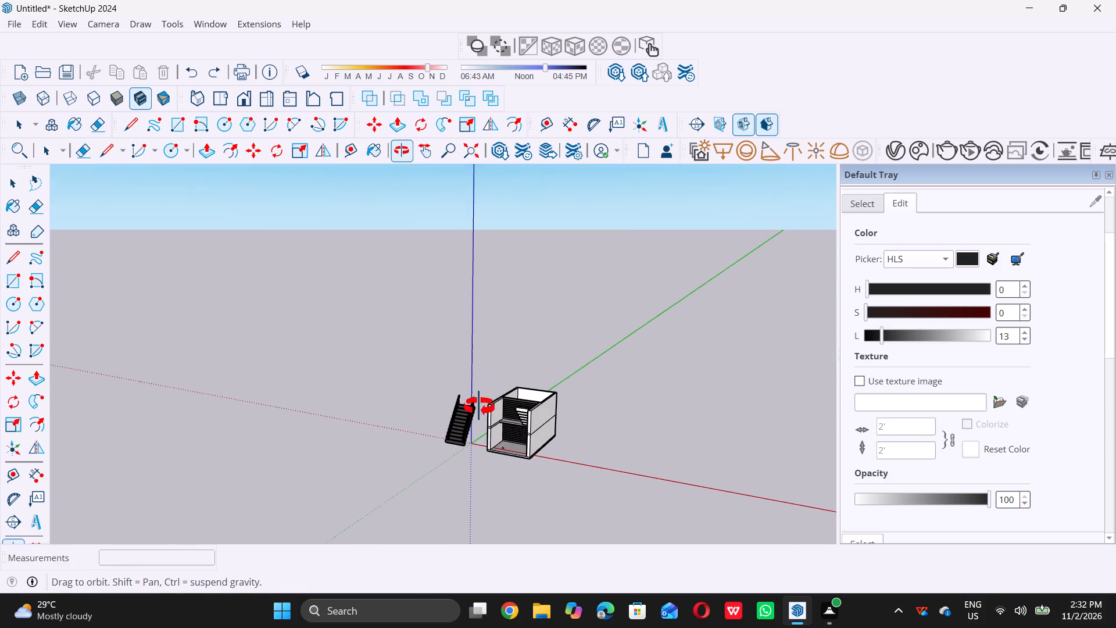
middle_click_drag(479, 406, 471, 438)
scroll(444, 467, "up", 11)
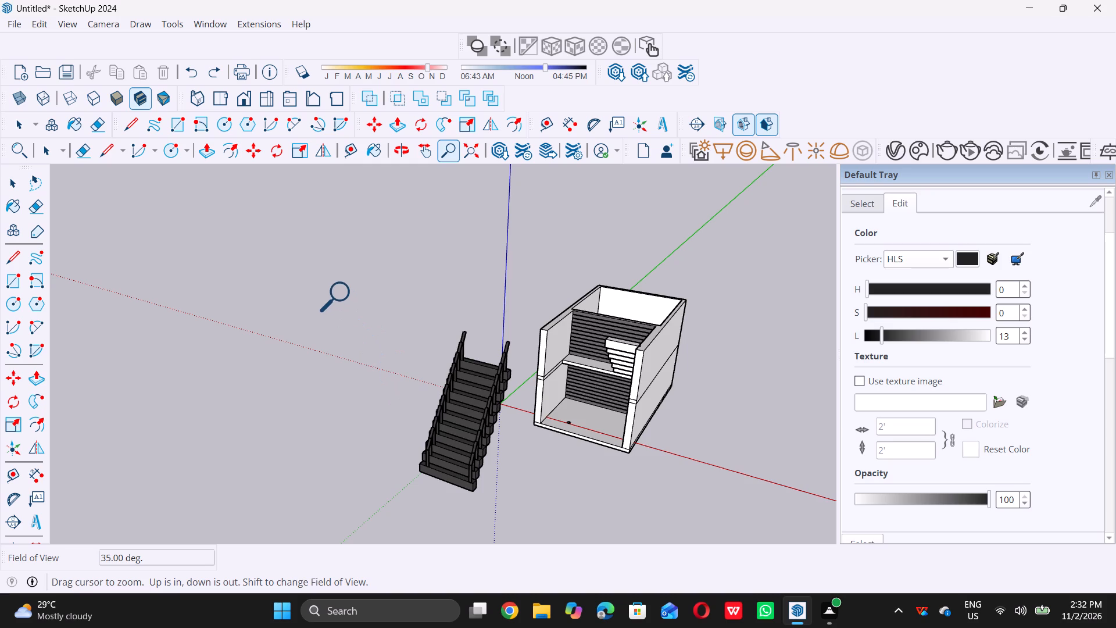
left_click_drag(323, 284, 460, 387)
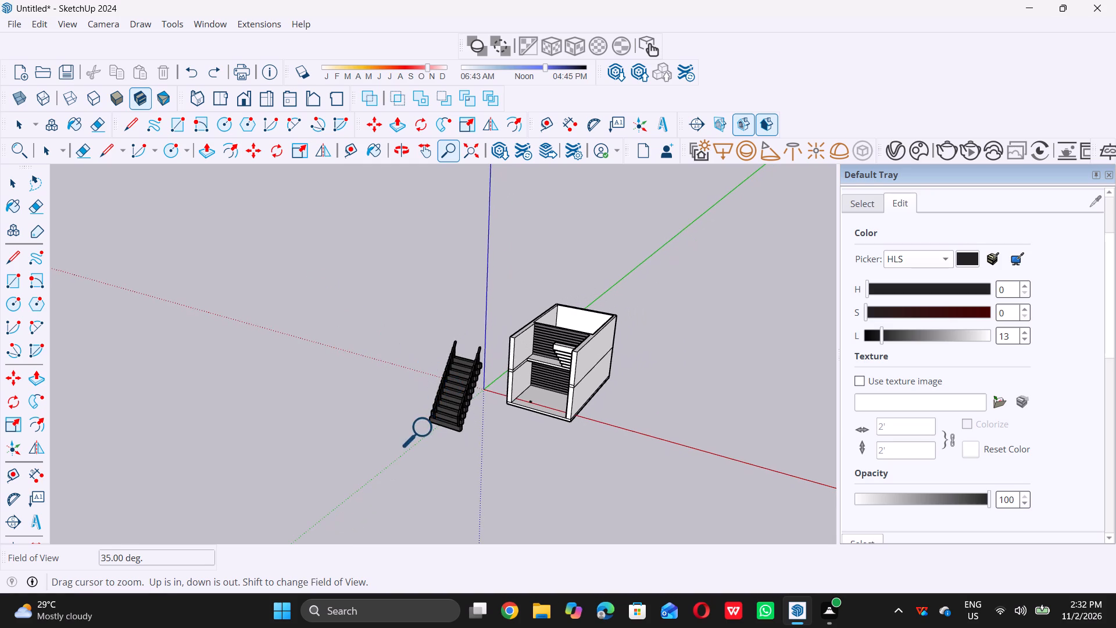
scroll(412, 446, "up", 4)
left_click(378, 283)
left_click_drag(382, 286, 512, 390)
left_click(512, 390)
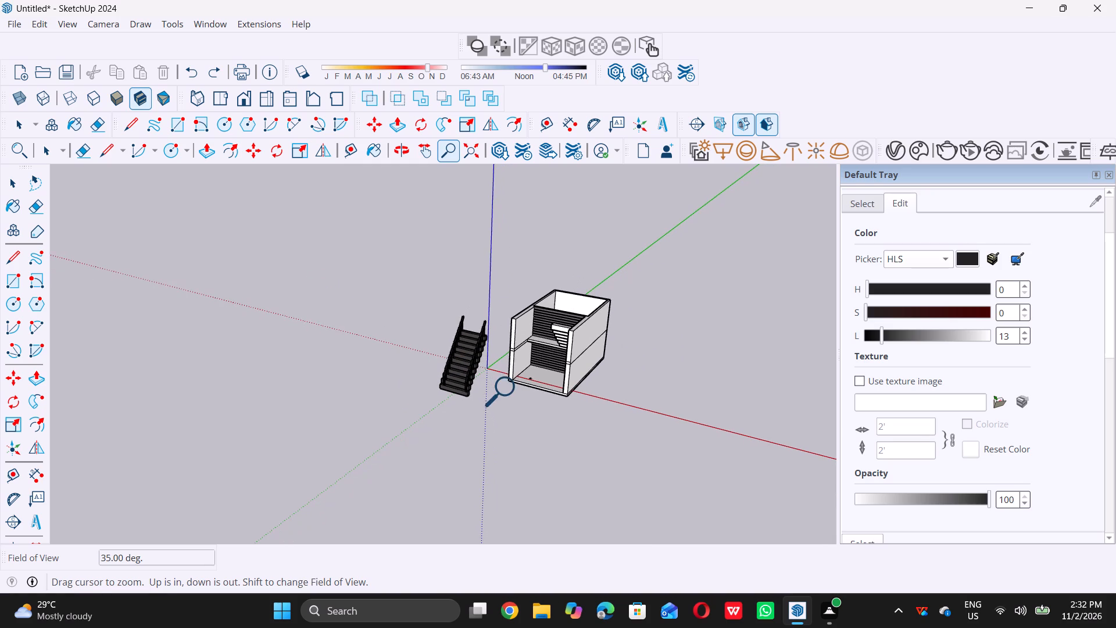
key("space")
left_click_drag(377, 298, 505, 421)
left_click(505, 421)
left_click_drag(373, 287, 492, 395)
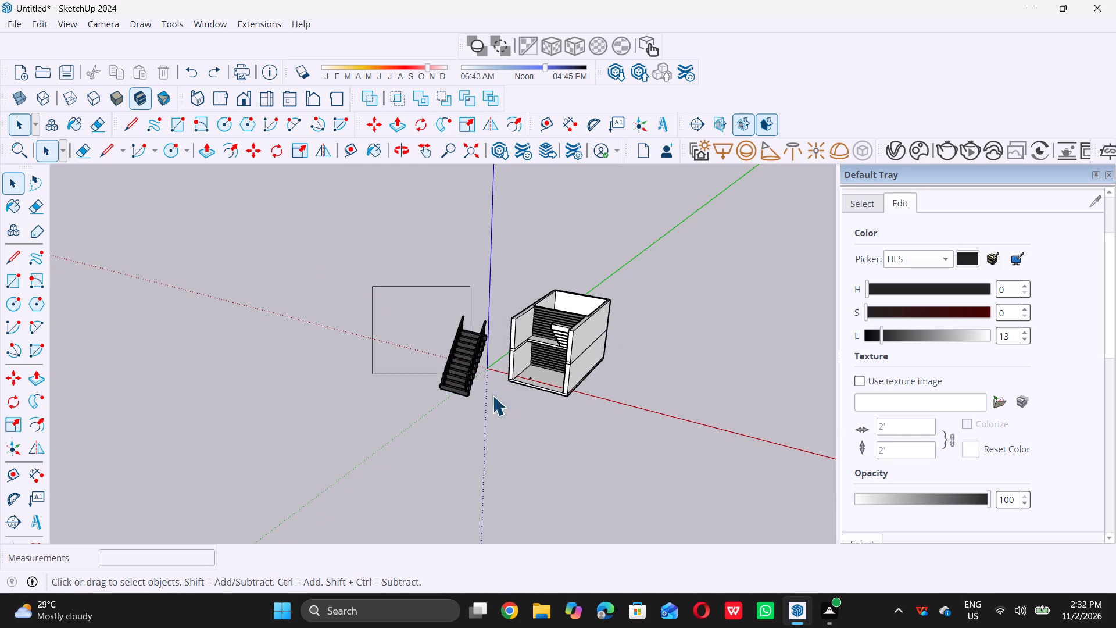
left_click_drag(492, 395, 505, 416)
middle_click_drag(499, 408, 468, 406)
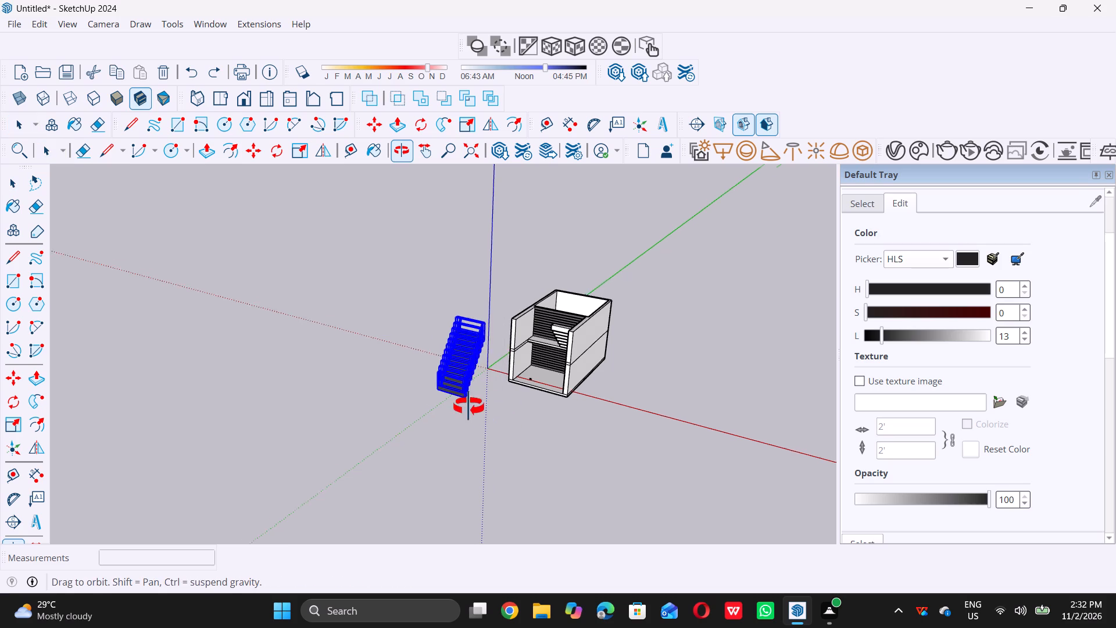
middle_click_drag(468, 406, 357, 412)
scroll(354, 372, "up", 5)
scroll(303, 333, "up", 5)
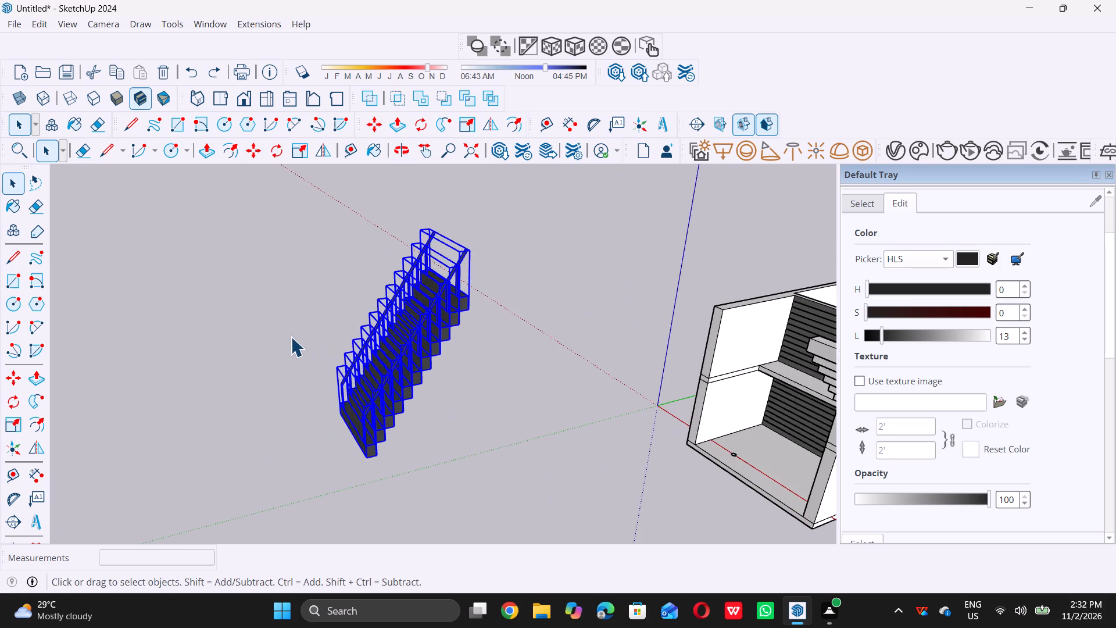
key("s")
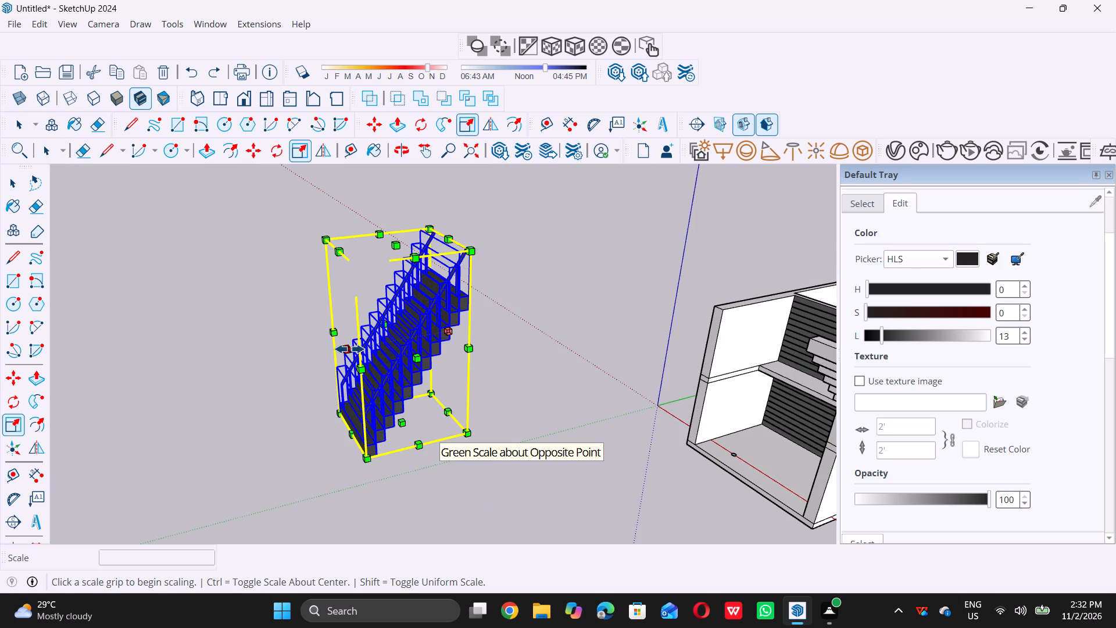
left_click(349, 348)
double_click(371, 348)
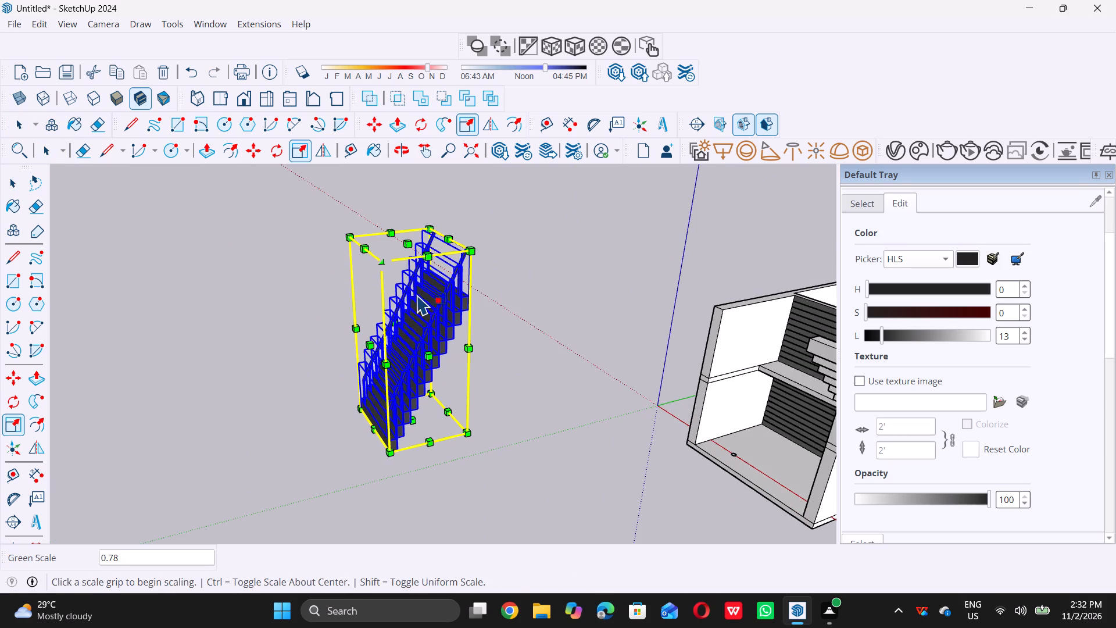
Scale the staircase's height to about 0.44 and stretch it by about 1.34 along the green axis.
left_click(410, 245)
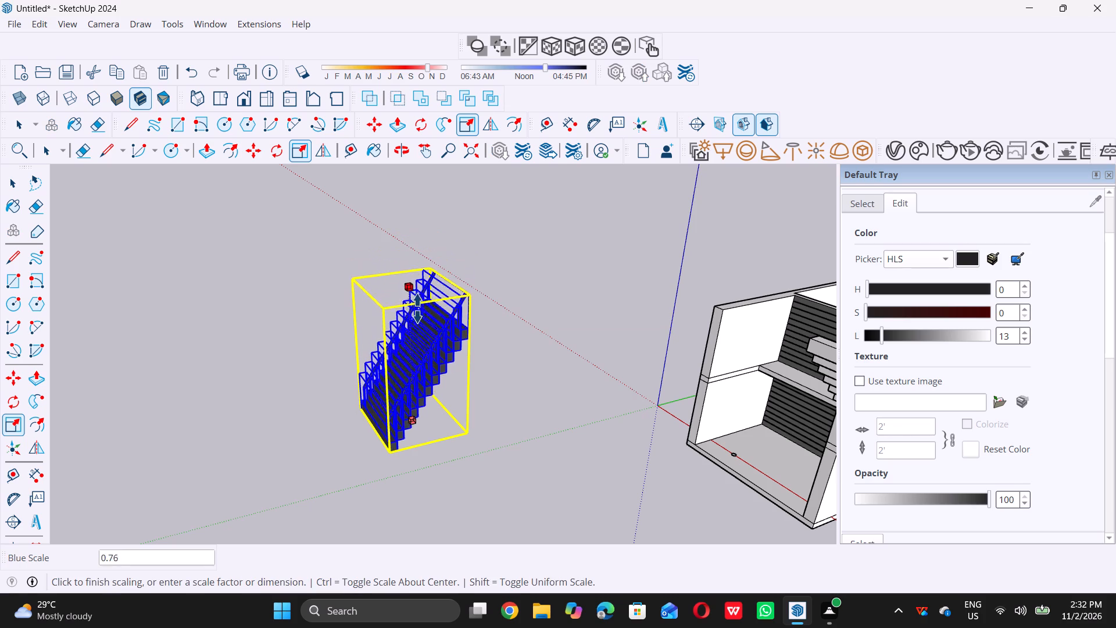
double_click(421, 348)
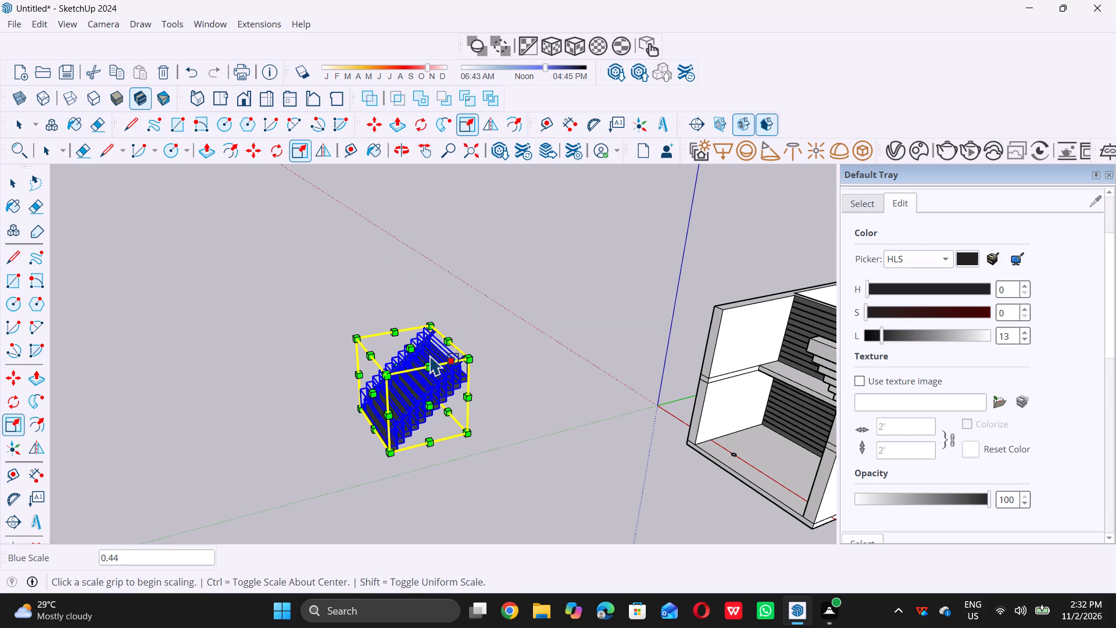
middle_click_drag(441, 391, 375, 363)
scroll(382, 341, "up", 2)
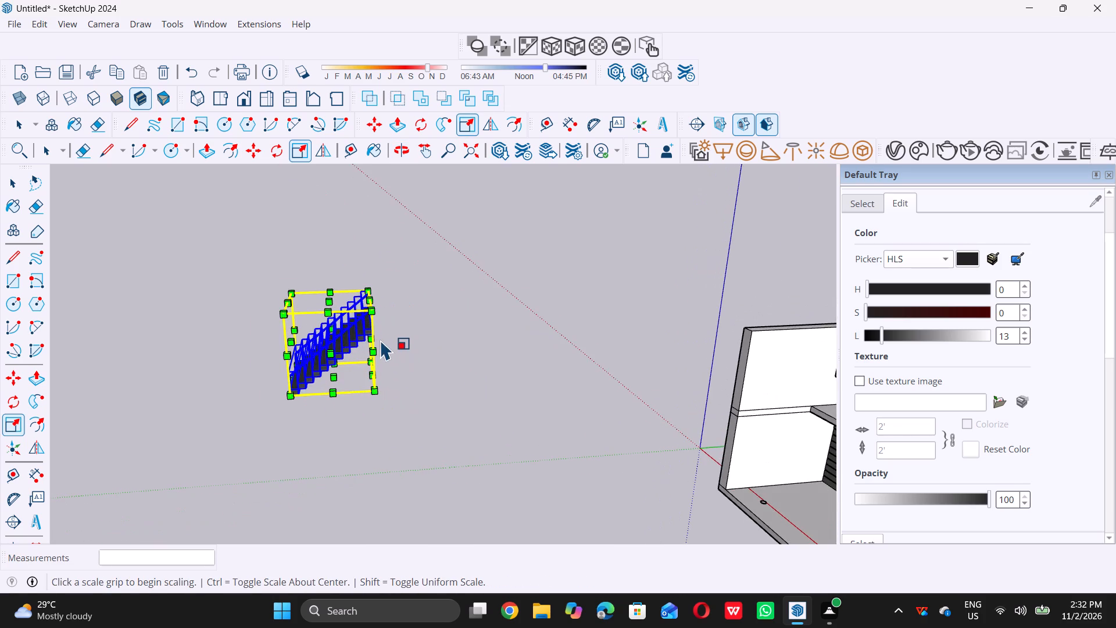
scroll(381, 340, "up", 1)
left_click(370, 340)
left_click(405, 347)
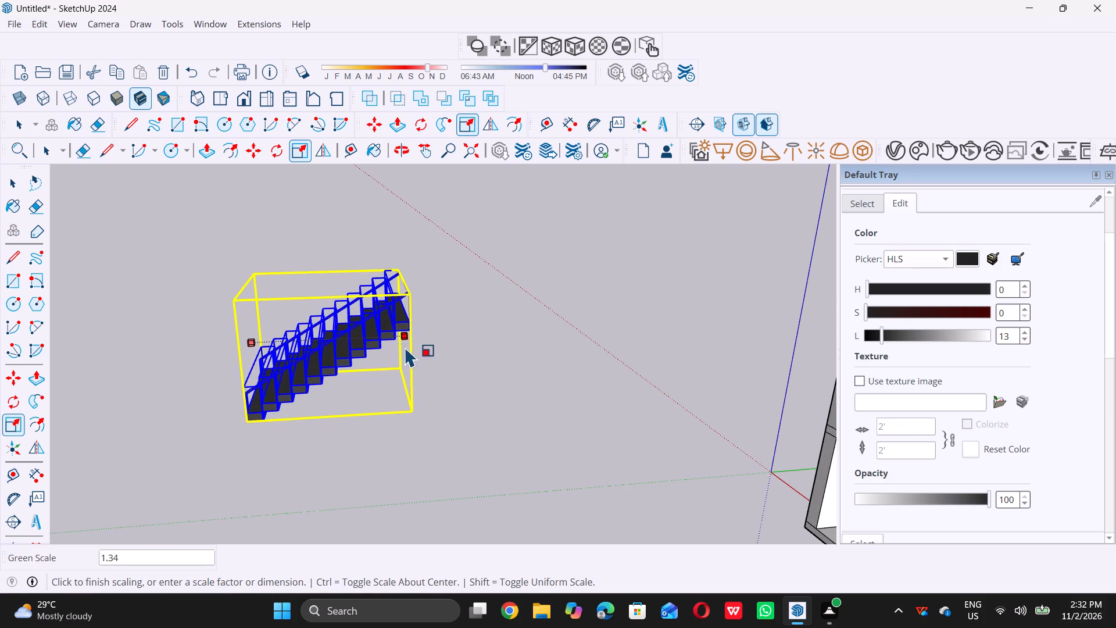
key("space")
Narrow the staircase's width by scaling it to about 0.64 along the red axis.
scroll(427, 371, "down", 5)
middle_click_drag(425, 396, 470, 384)
scroll(423, 405, "down", 1)
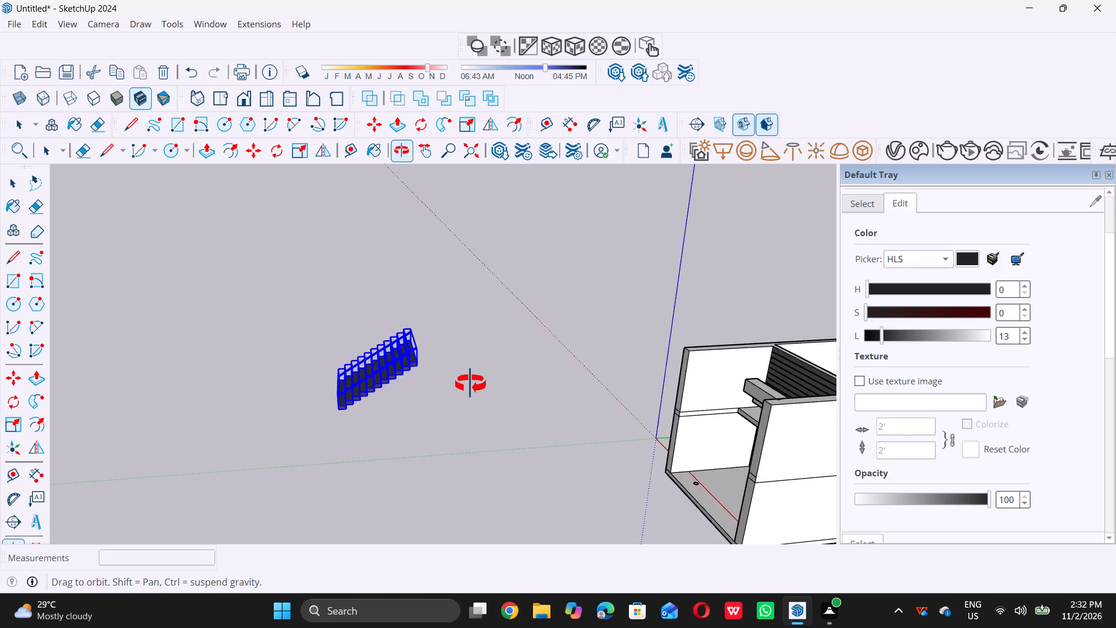
middle_click_drag(470, 384, 617, 424)
middle_click_drag(624, 424, 630, 424)
middle_click(633, 424)
middle_click(647, 429)
middle_click_drag(315, 399, 330, 423)
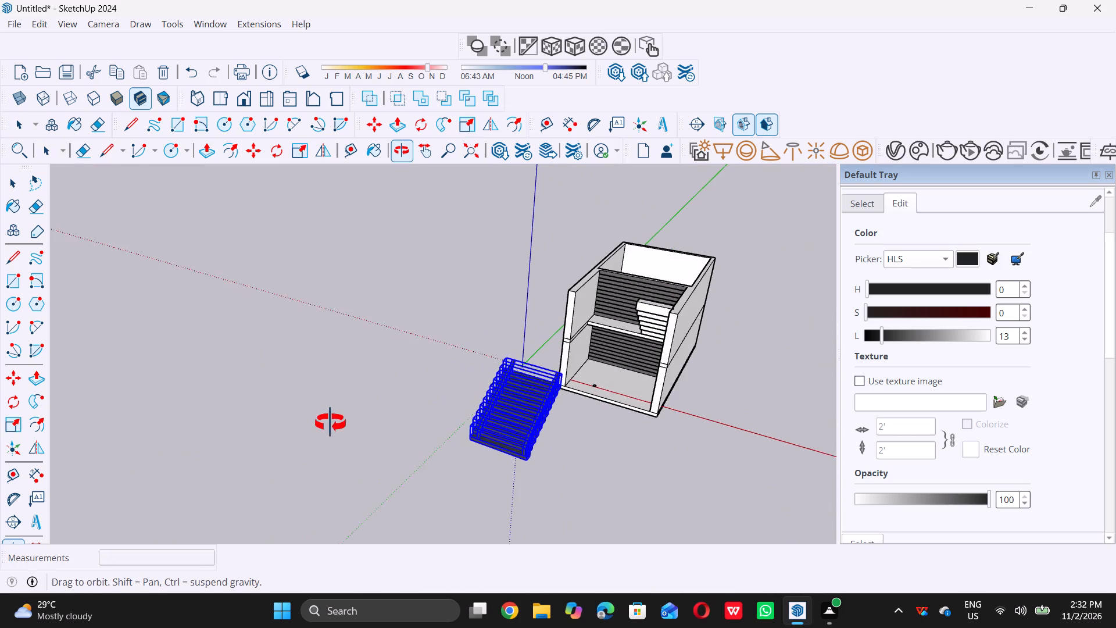
middle_click_drag(330, 423, 324, 429)
key("s")
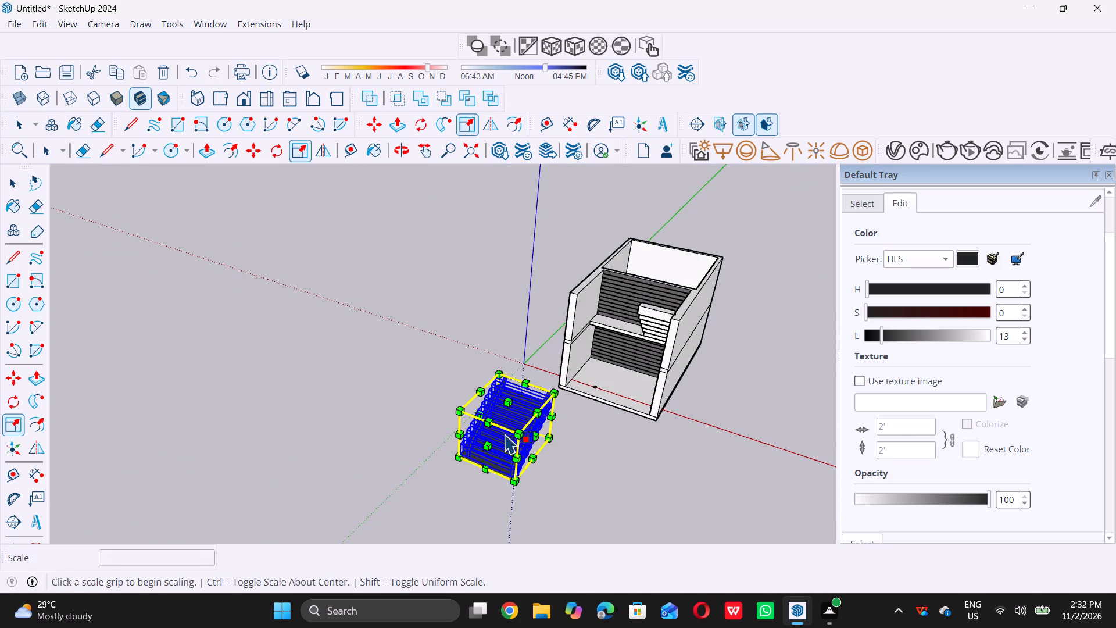
scroll(530, 437, "up", 4)
left_click(537, 434)
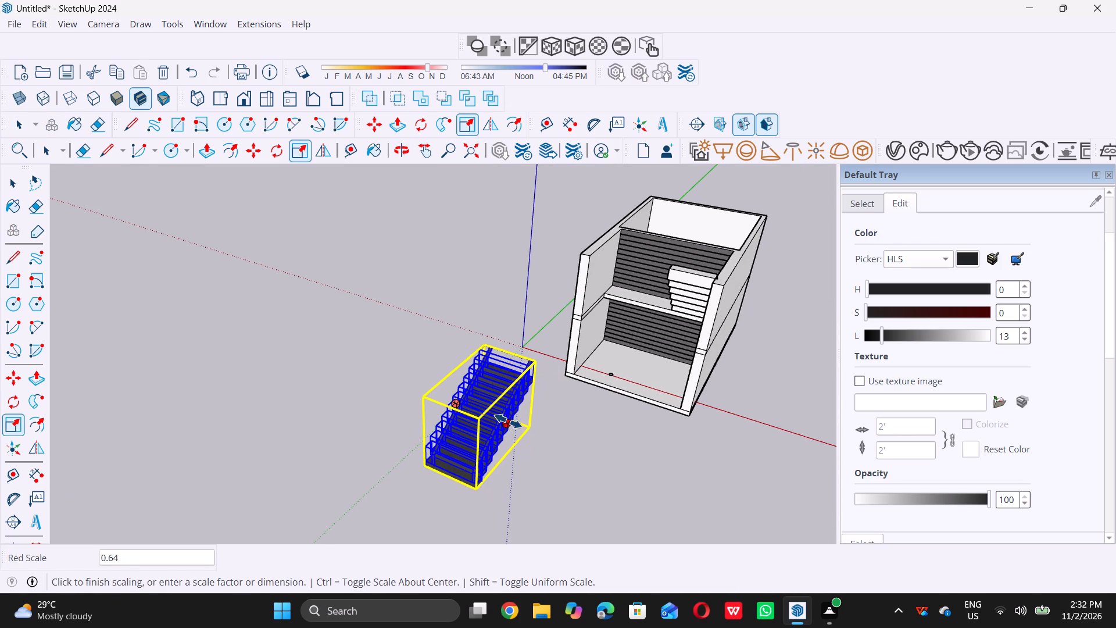
left_click(508, 421)
key("space")
Move the staircase about 54' 2" by its top step's outer corner to the landing's front edge, against the side wall nearest the origin.
middle_click_drag(474, 358, 448, 405)
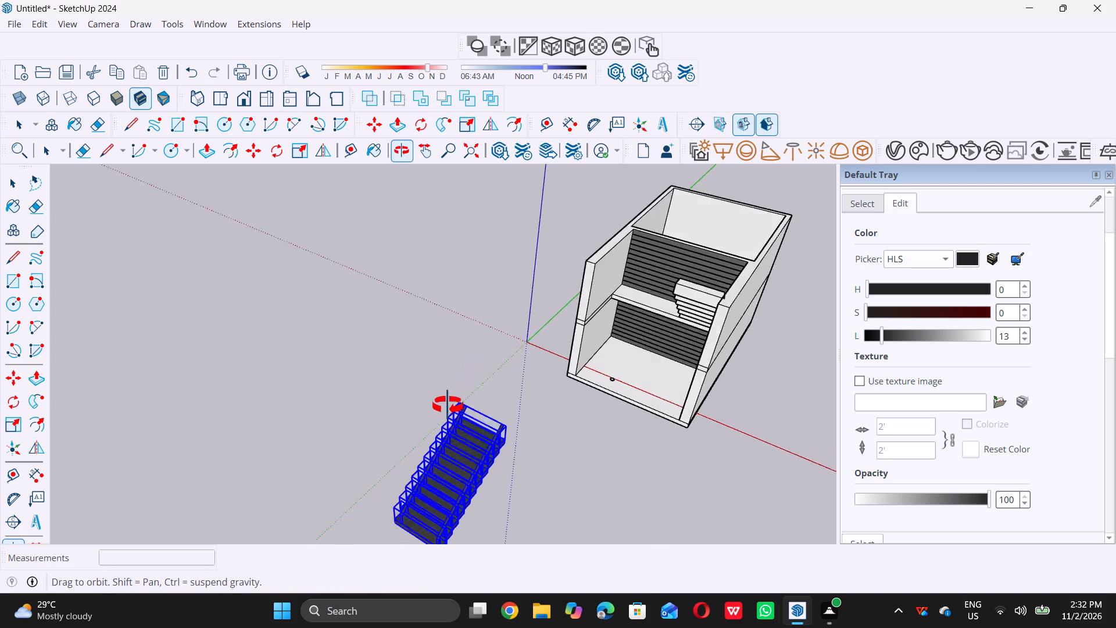
middle_click_drag(448, 405, 429, 420)
scroll(435, 416, "down", 1)
scroll(432, 455, "up", 14)
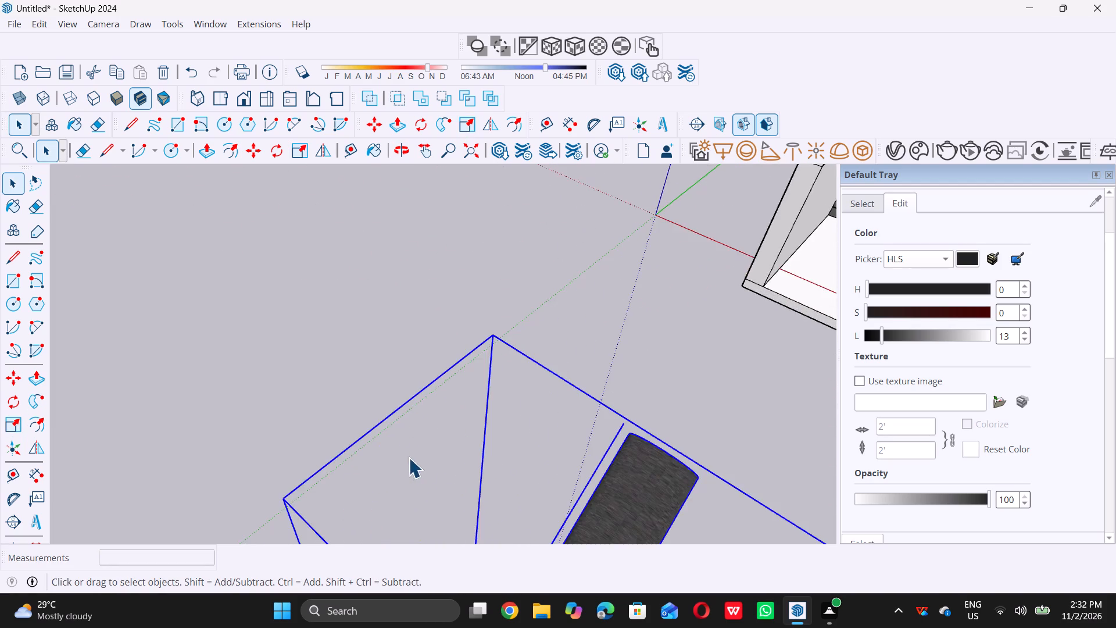
scroll(414, 449, "down", 9)
middle_click_drag(419, 455, 392, 405)
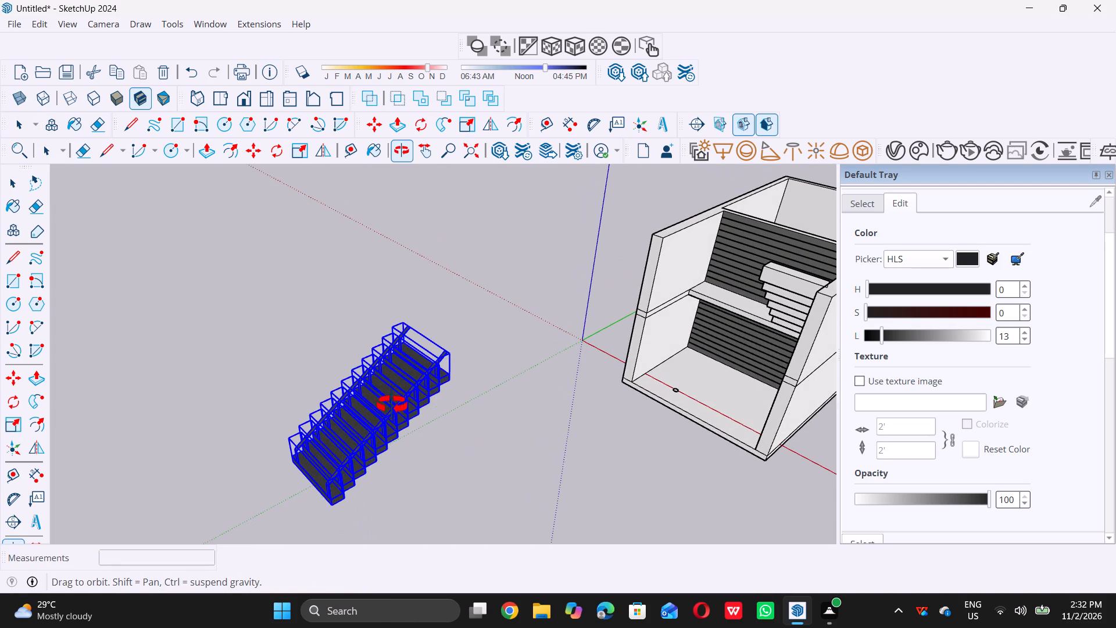
middle_click_drag(392, 405, 656, 445)
middle_click(657, 445)
scroll(483, 433, "down", 2)
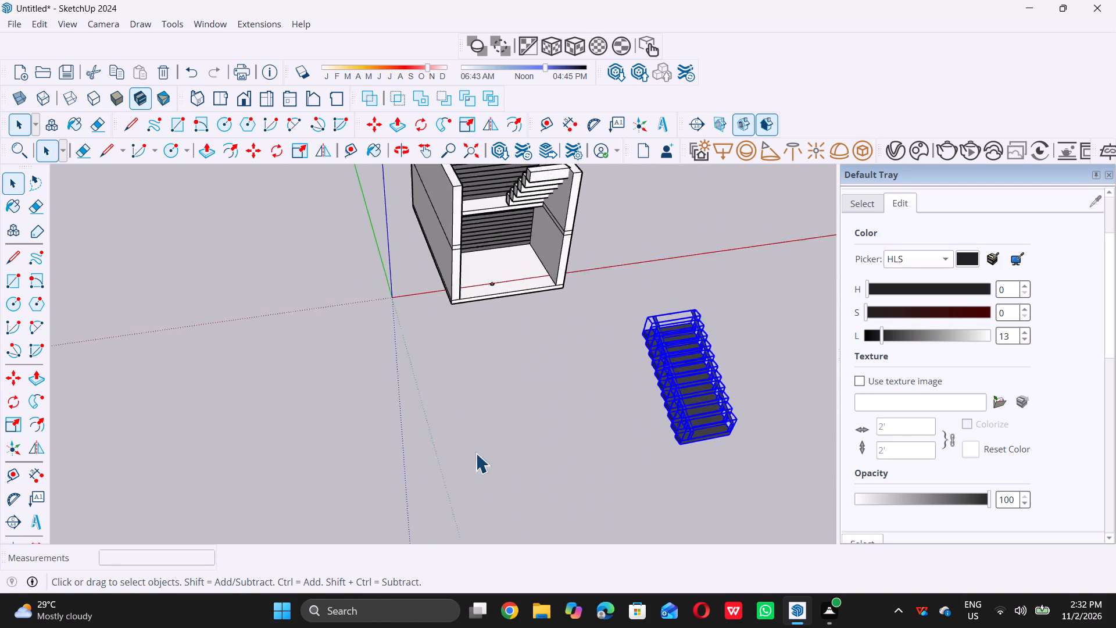
scroll(475, 453, "down", 4)
middle_click_drag(463, 469, 505, 477)
scroll(593, 395, "up", 10)
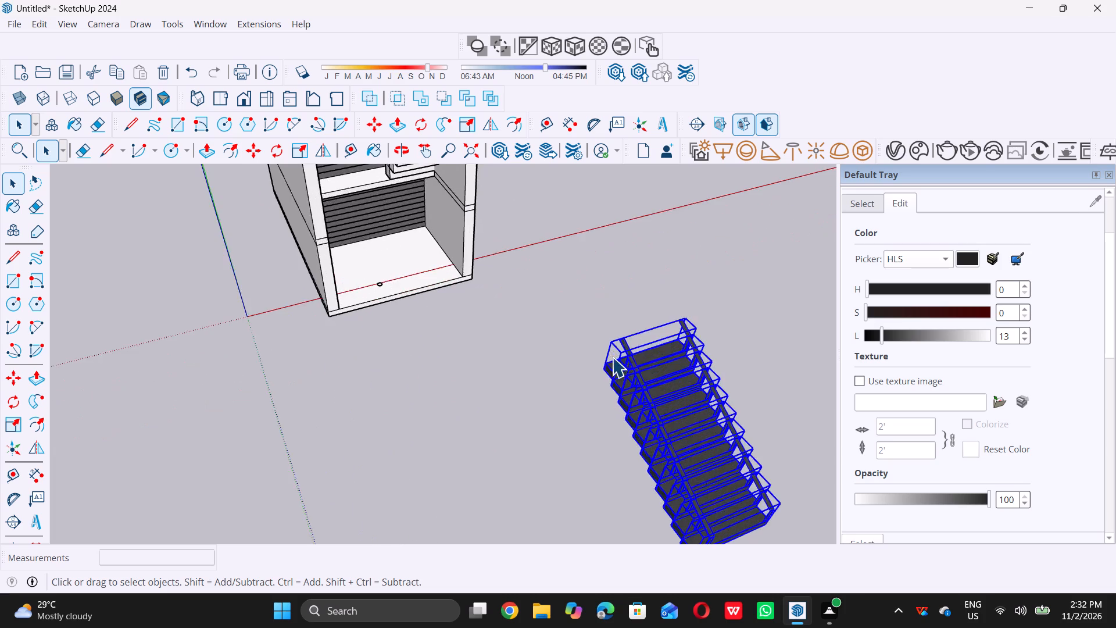
scroll(610, 357, "up", 9)
scroll(601, 367, "down", 4)
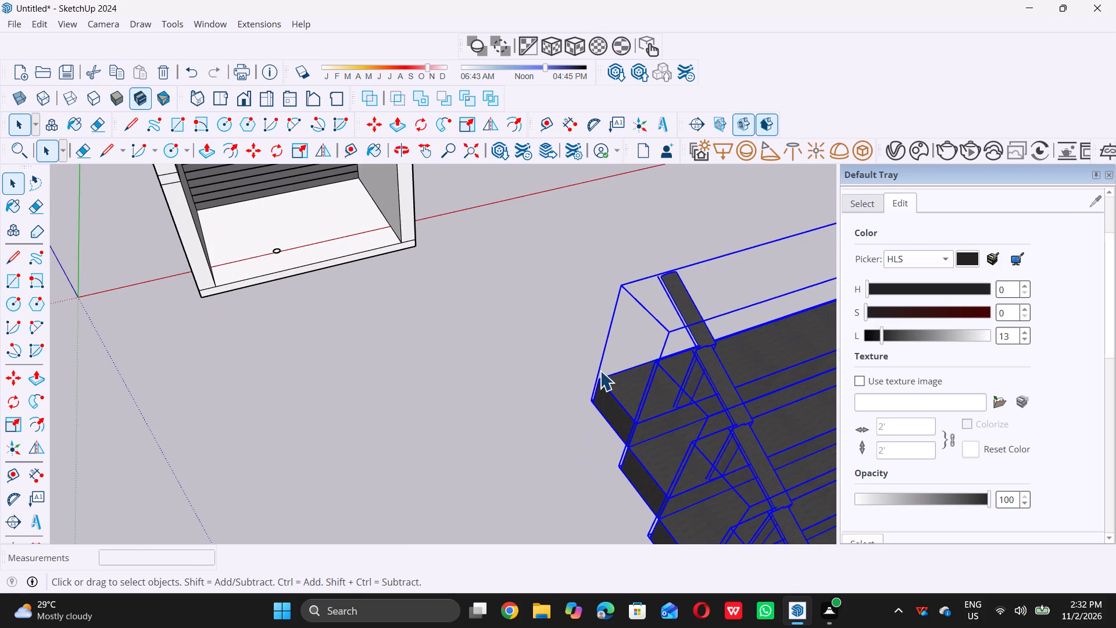
key("m")
double_click(588, 400)
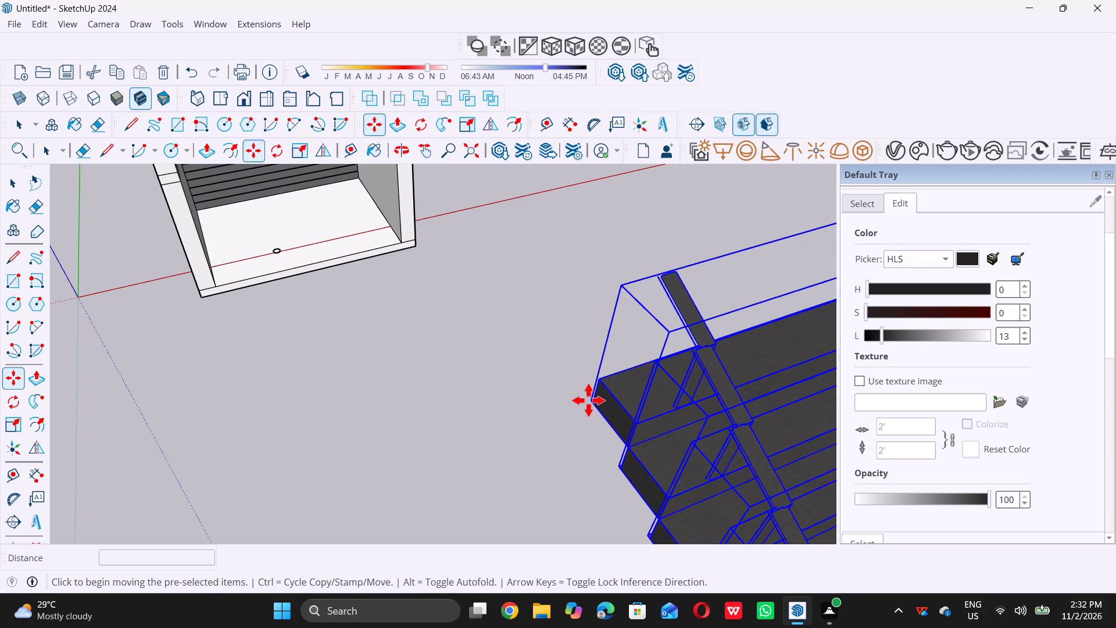
scroll(588, 399, "down", 9)
middle_click_drag(320, 251, 305, 291)
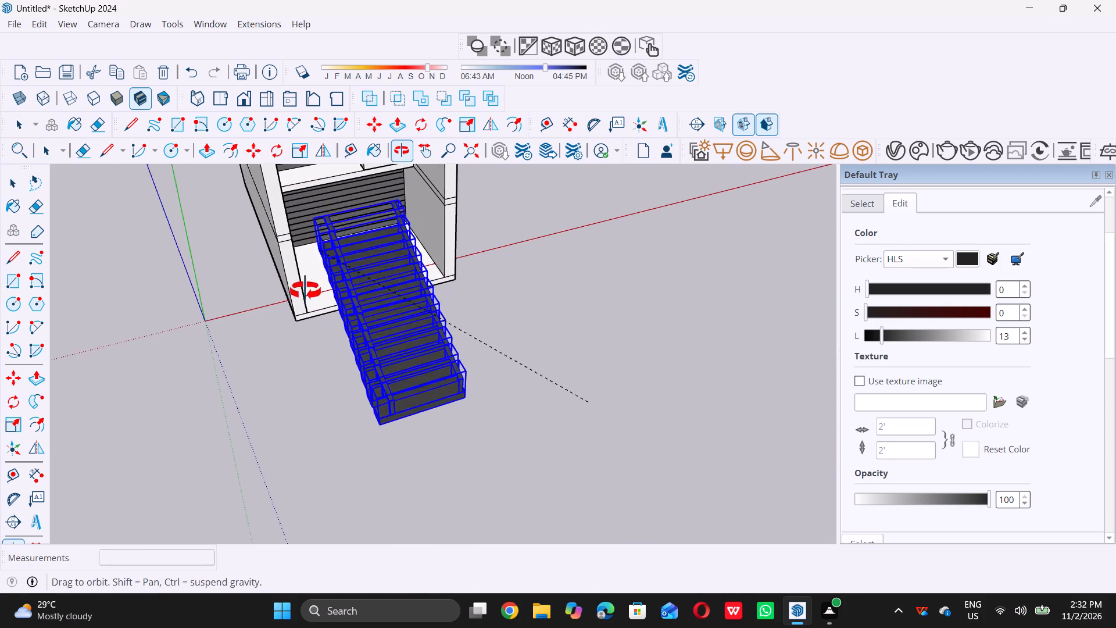
middle_click_drag(305, 291, 281, 328)
scroll(281, 329, "down", 18)
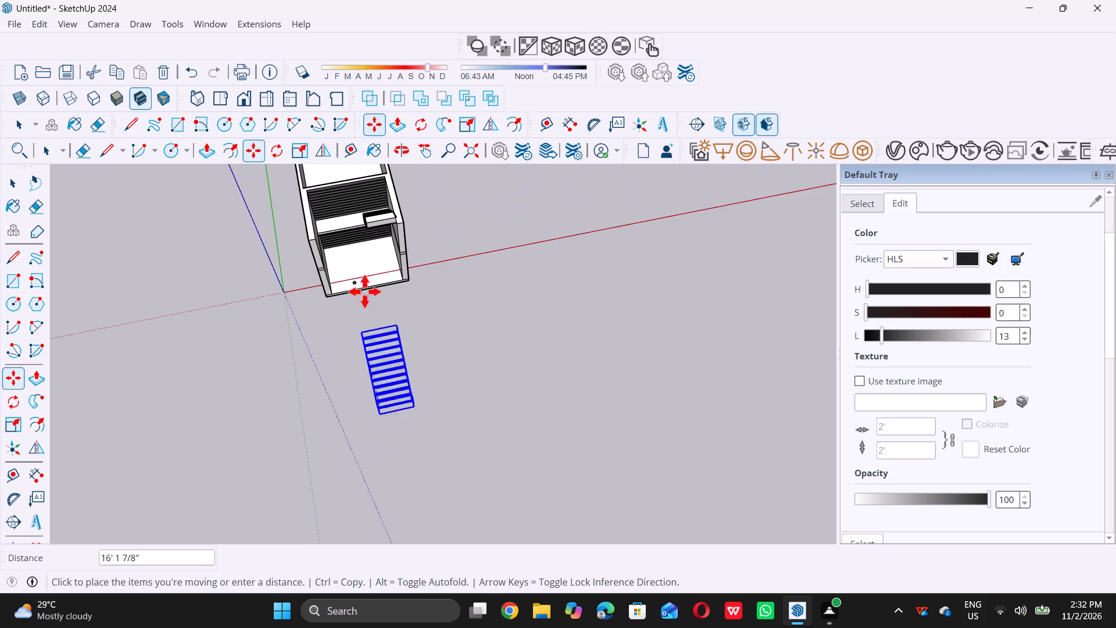
scroll(344, 248, "up", 10)
scroll(294, 227, "up", 9)
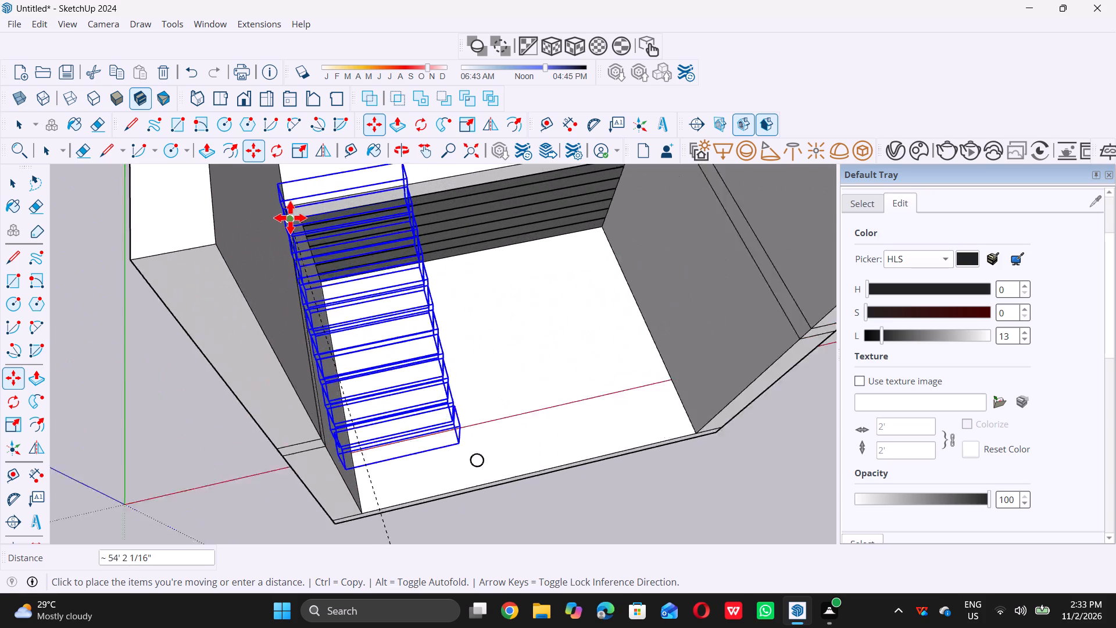
scroll(290, 217, "up", 14)
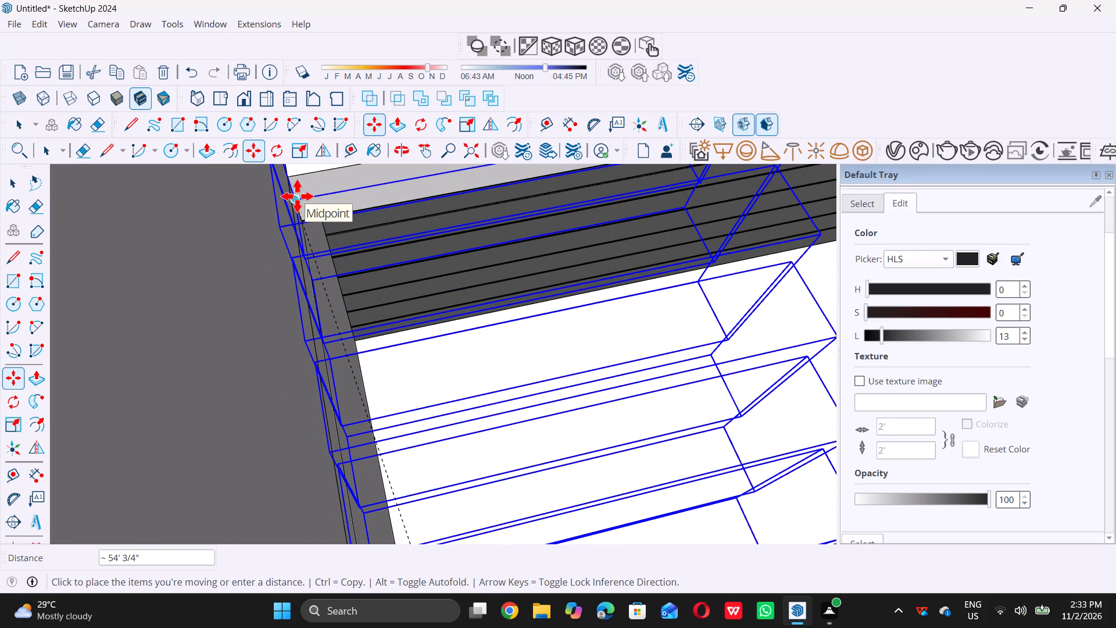
left_click(303, 220)
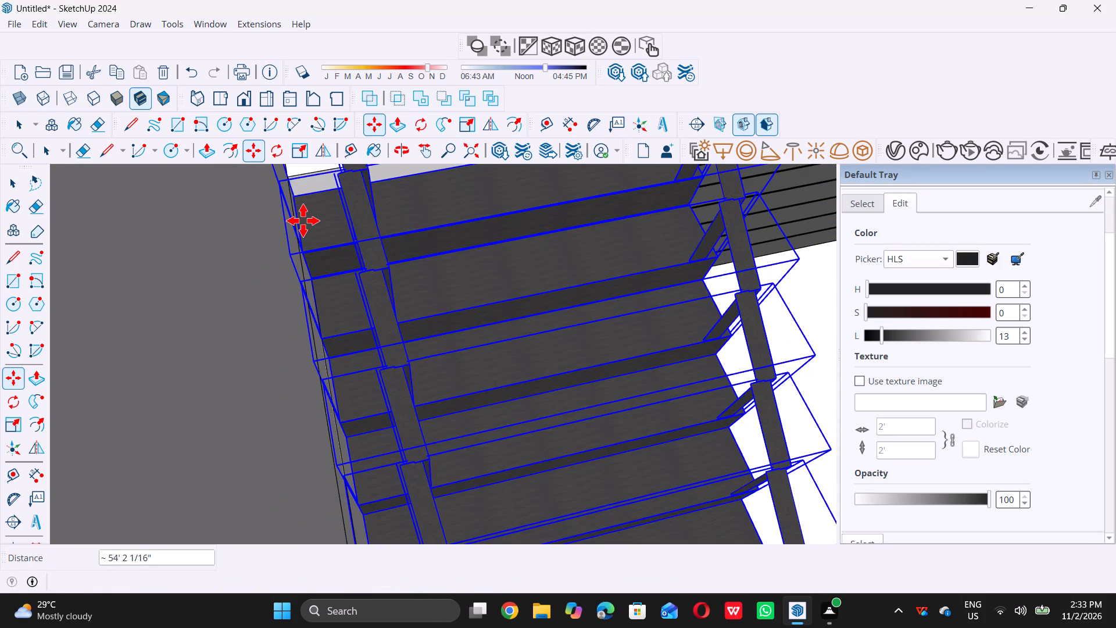
Make the selected black staircase parts into a single group.
key("space")
scroll(302, 224, "down", 20)
middle_click_drag(296, 359, 234, 292)
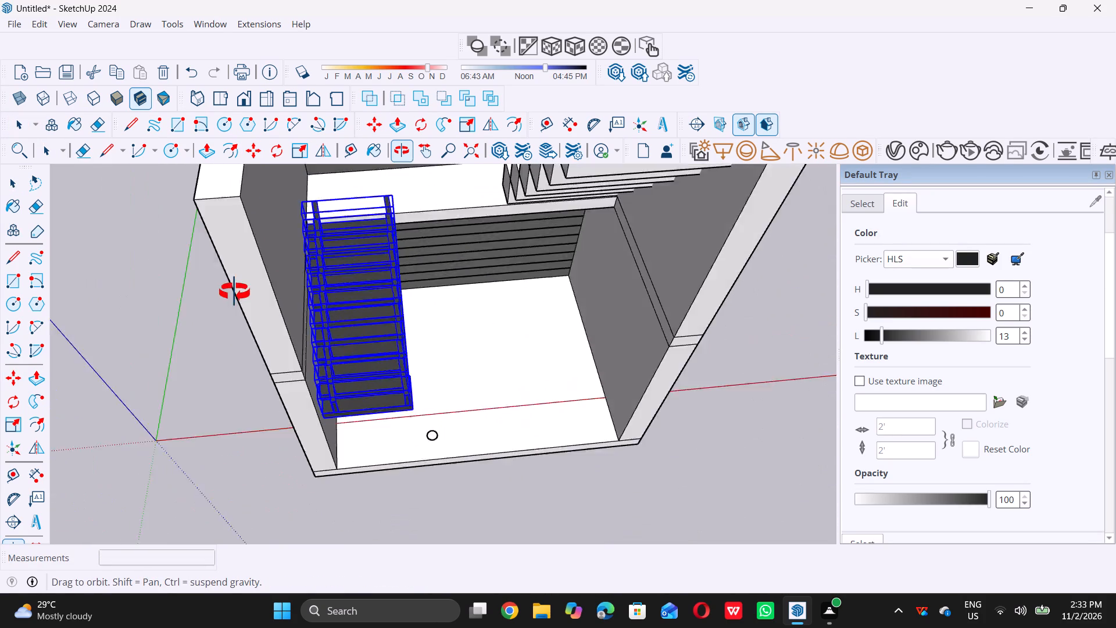
middle_click_drag(234, 292, 107, 195)
scroll(174, 304, "down", 5)
middle_click_drag(276, 412, 278, 415)
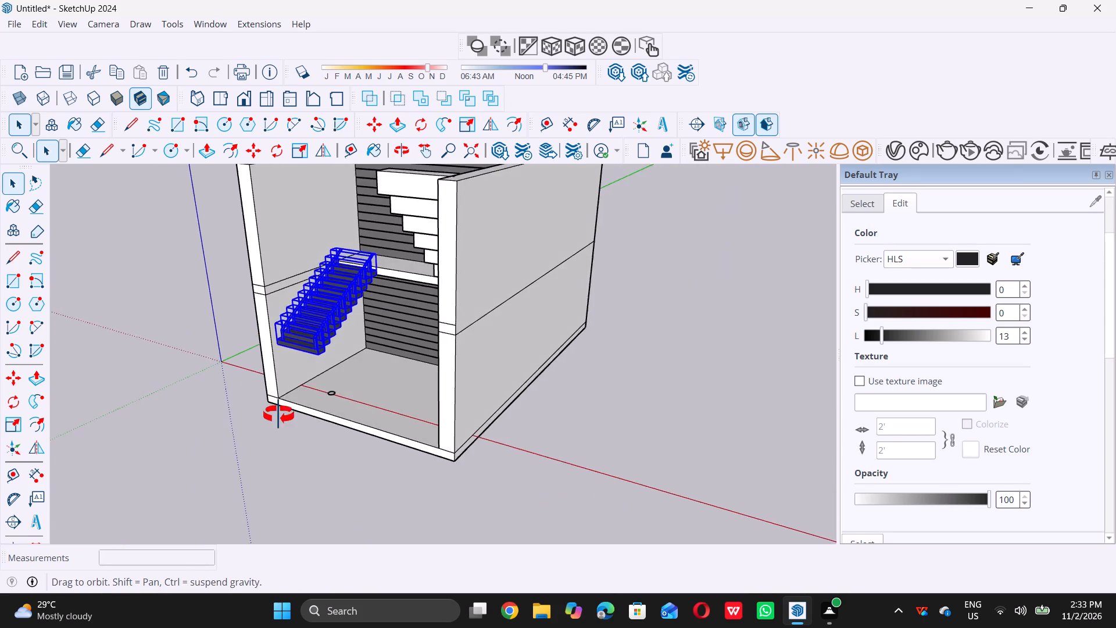
middle_click_drag(278, 415, 291, 370)
scroll(286, 399, "down", 4)
scroll(308, 375, "up", 5)
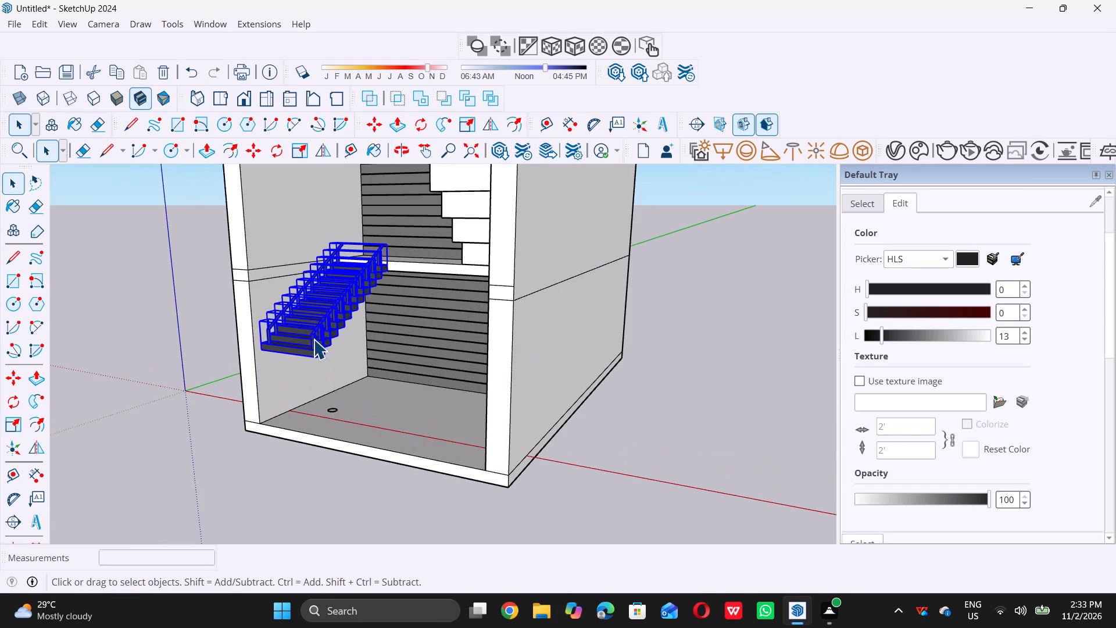
right_click(316, 333)
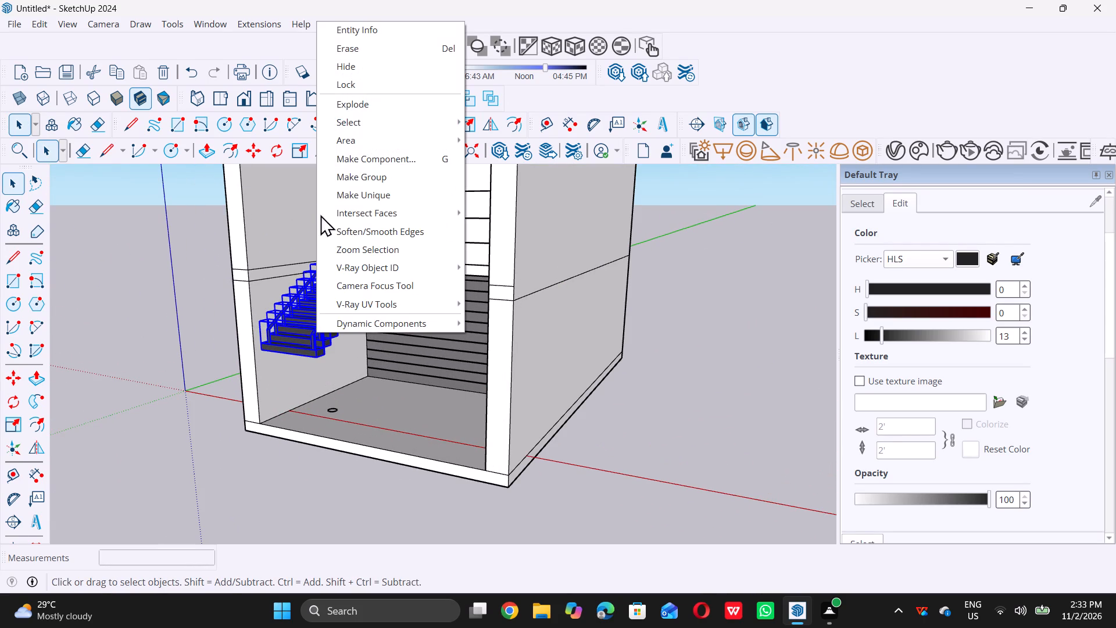
left_click(353, 177)
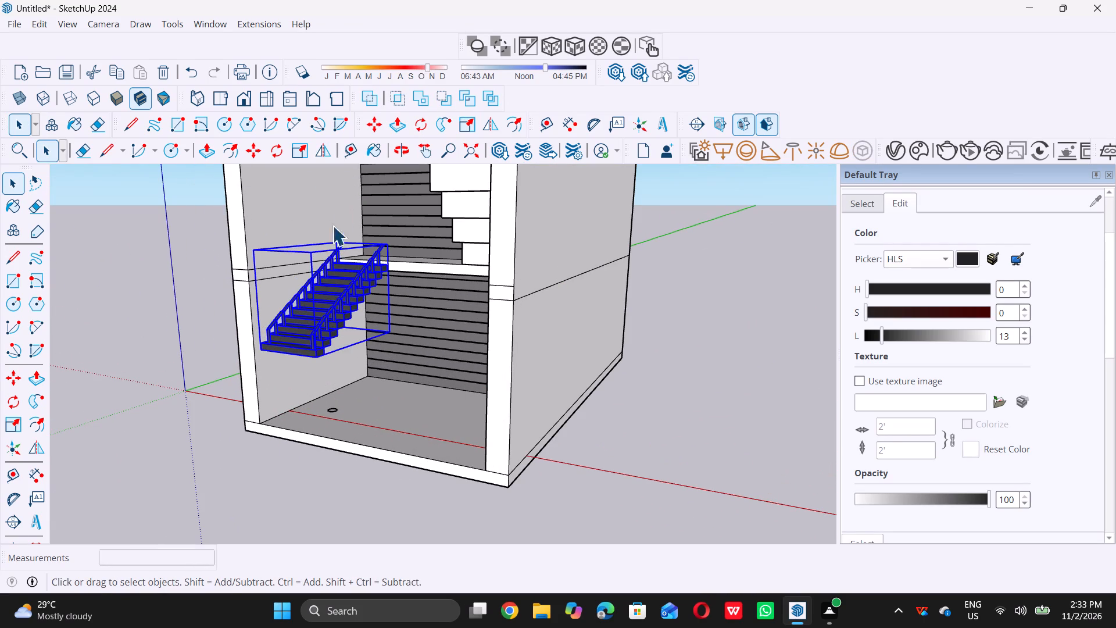
Stretch the staircase group's height downward by about 1.78 along the blue axis, bringing its bottom step to the floor.
middle_click_drag(289, 240, 271, 277)
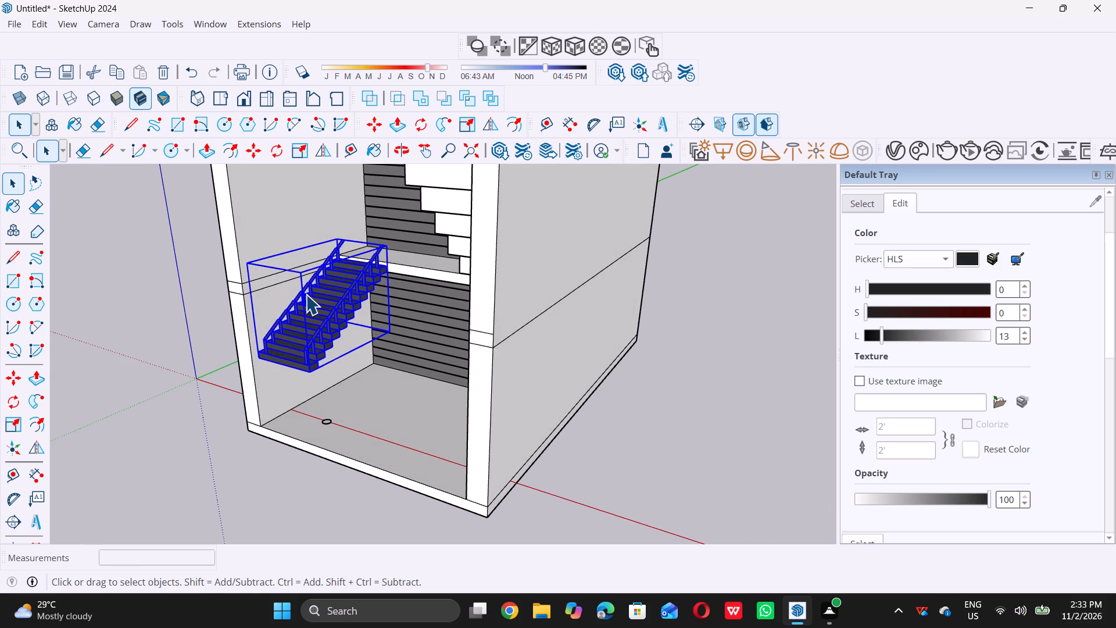
scroll(306, 294, "up", 3)
key("s")
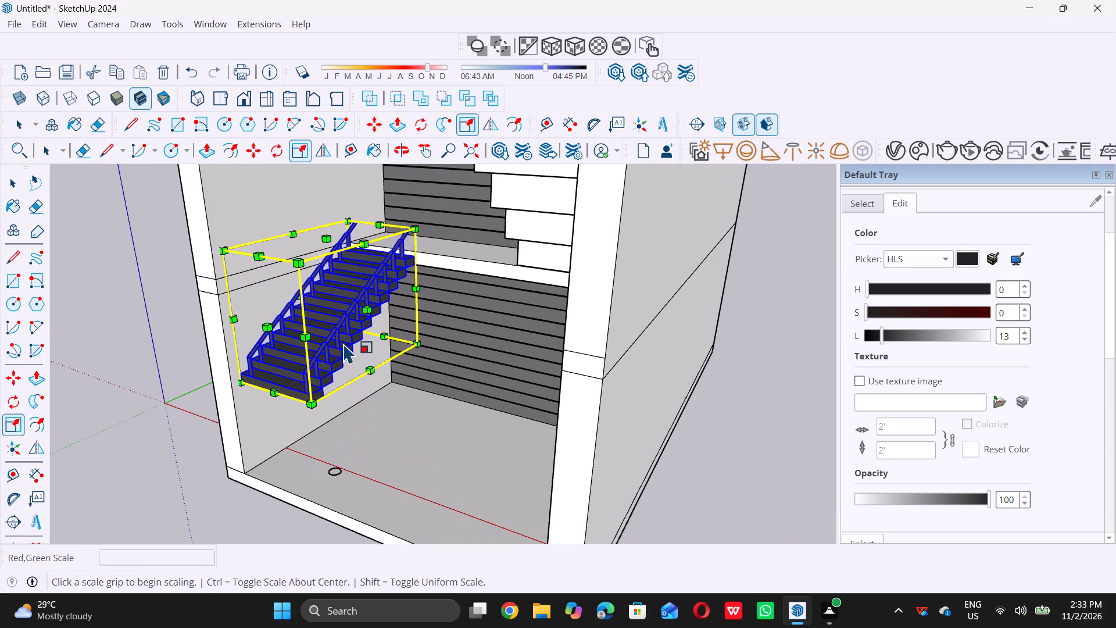
middle_click_drag(337, 398, 312, 294)
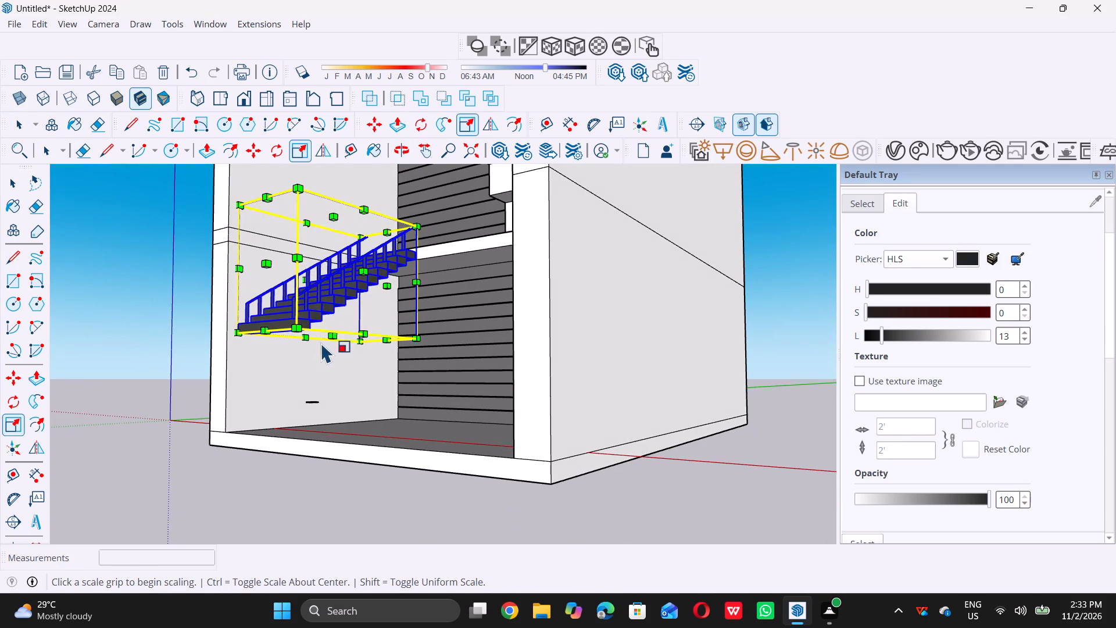
double_click(332, 337)
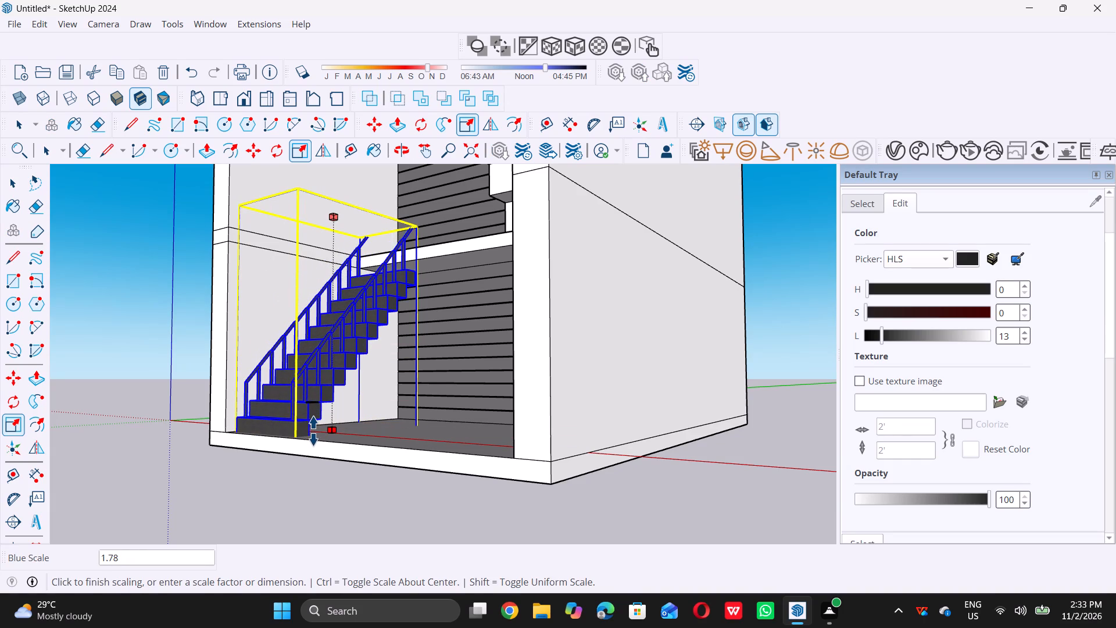
left_click(313, 431)
key("space")
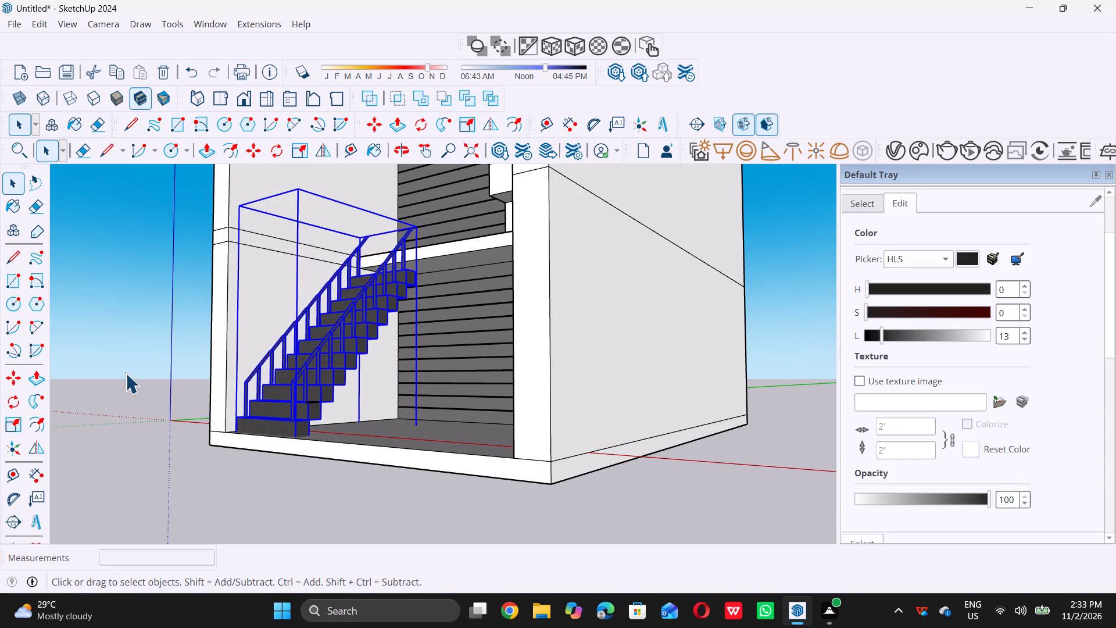
left_click(125, 373)
Examine how the stretched staircase's top step meets the landing and how the flight fits against the side wall.
scroll(145, 363, "down", 5)
middle_click_drag(151, 361, 321, 458)
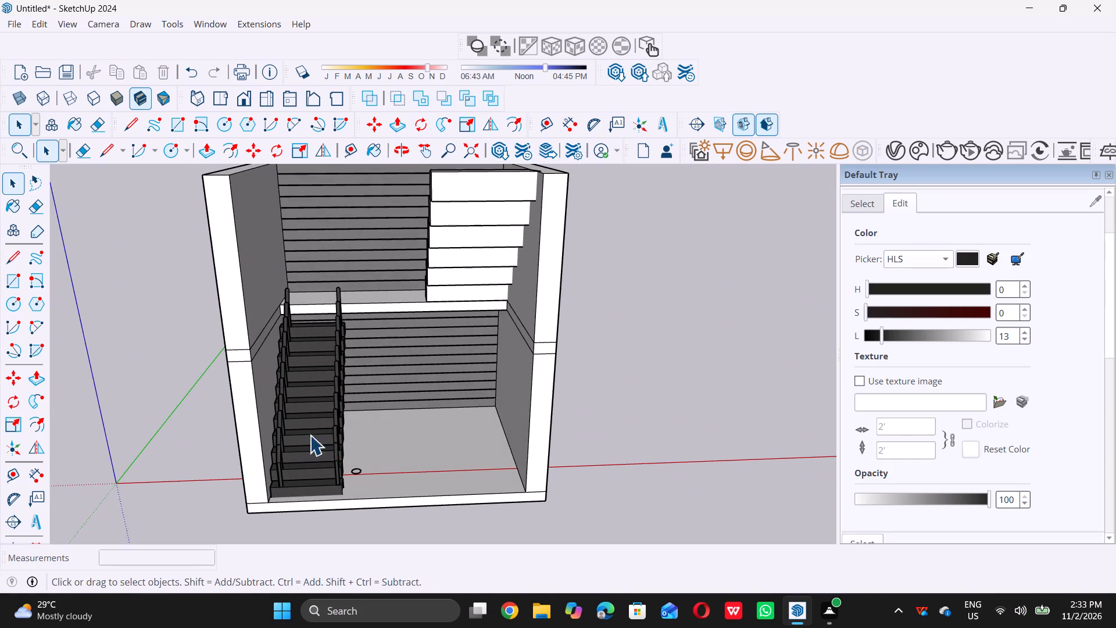
scroll(302, 412, "down", 5)
middle_click_drag(306, 412, 294, 438)
scroll(375, 318, "up", 6)
scroll(249, 377, "up", 6)
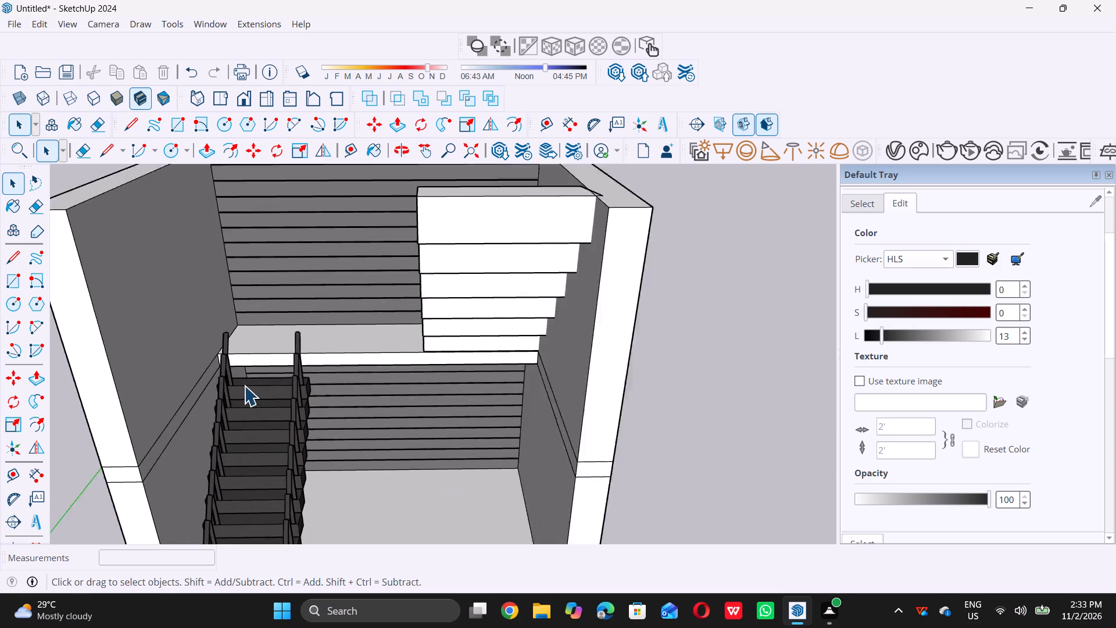
scroll(262, 356, "down", 6)
middle_click_drag(331, 309, 196, 234)
scroll(262, 299, "up", 5)
scroll(359, 352, "up", 6)
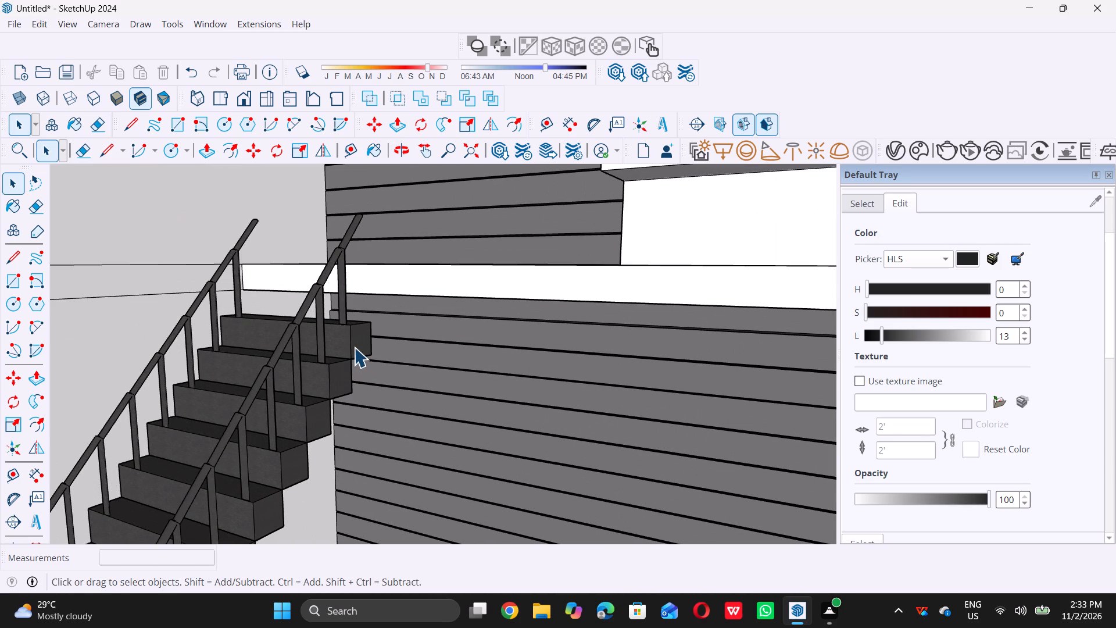
double_click(354, 347)
scroll(359, 345, "down", 15)
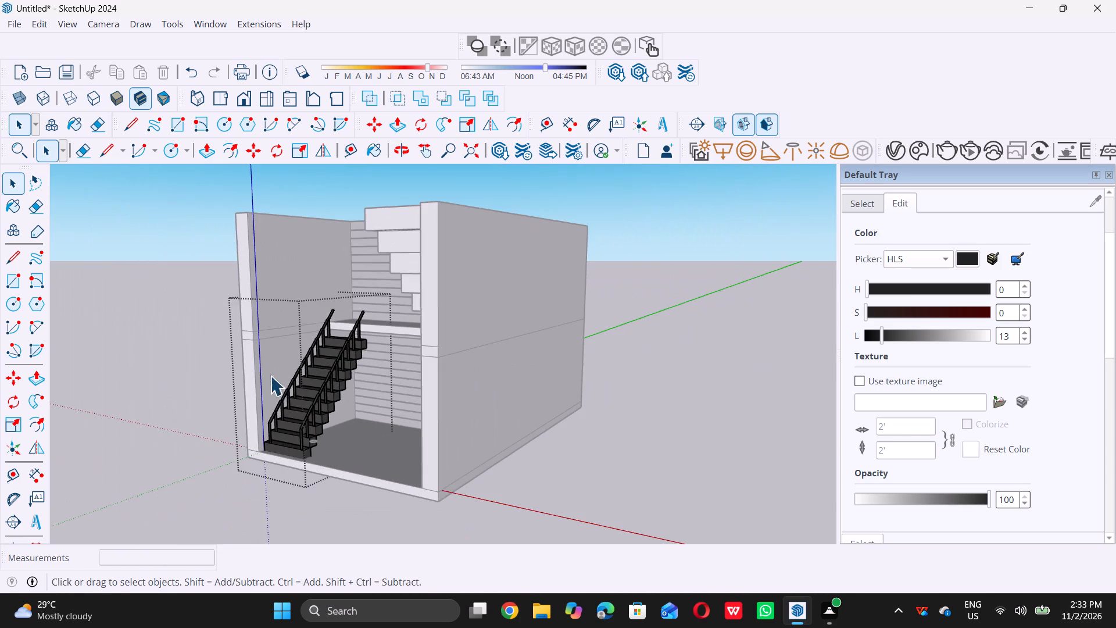
left_click(110, 355)
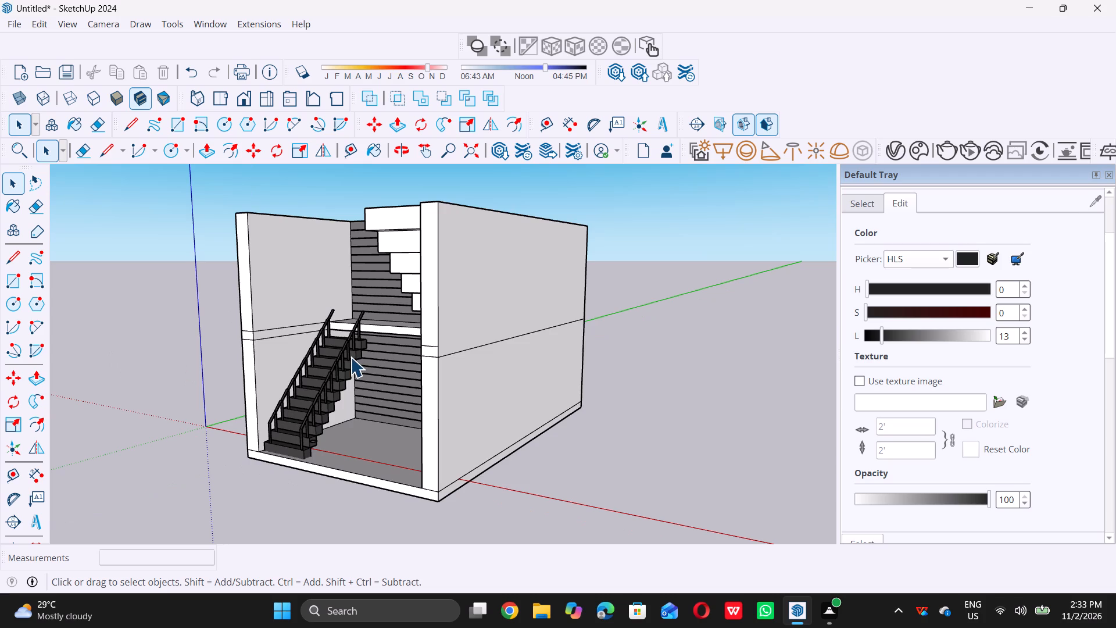
triple_click(350, 357)
double_click(156, 348)
double_click(289, 405)
left_click(206, 373)
Move the staircase group up about 1' 6 7/8" by its top step's lower outer corner to the landing's underside edge.
left_click(306, 416)
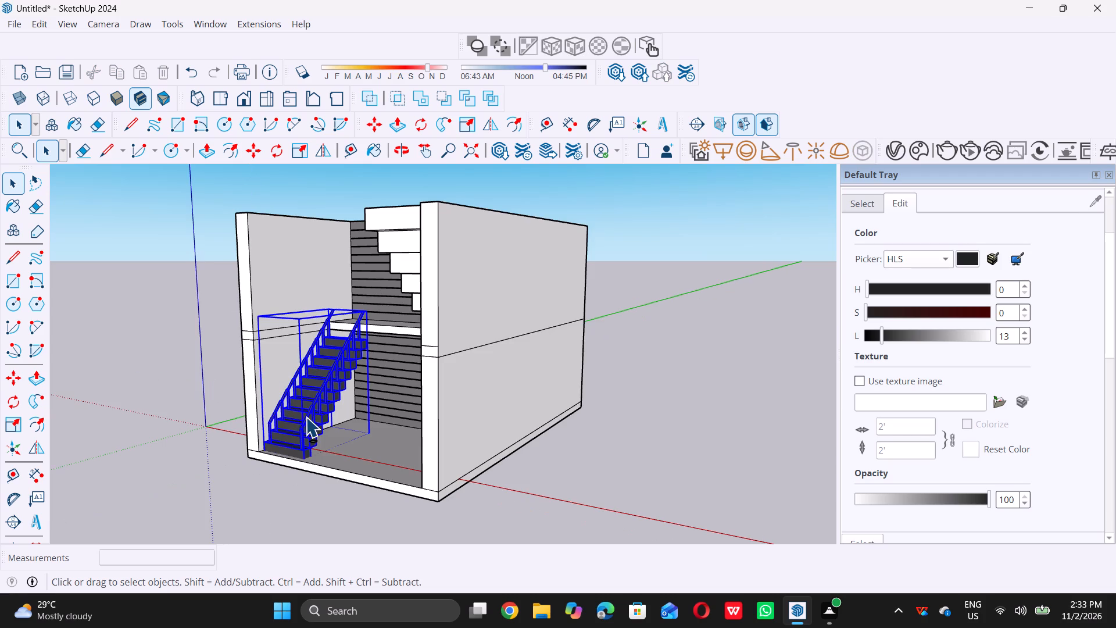
middle_click_drag(337, 359, 303, 400)
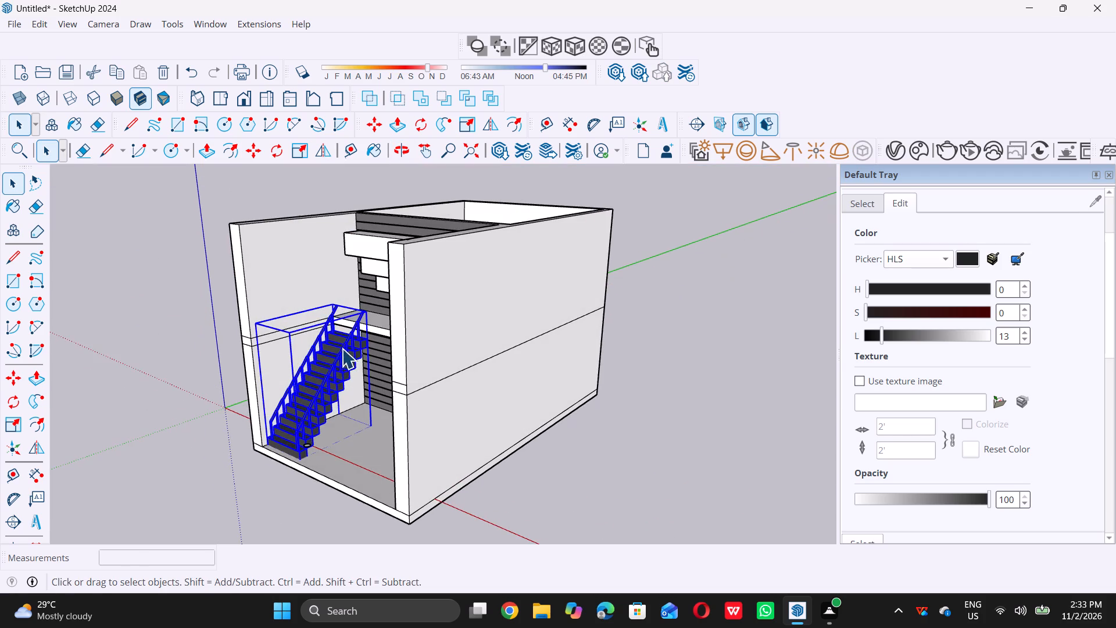
scroll(353, 341, "up", 11)
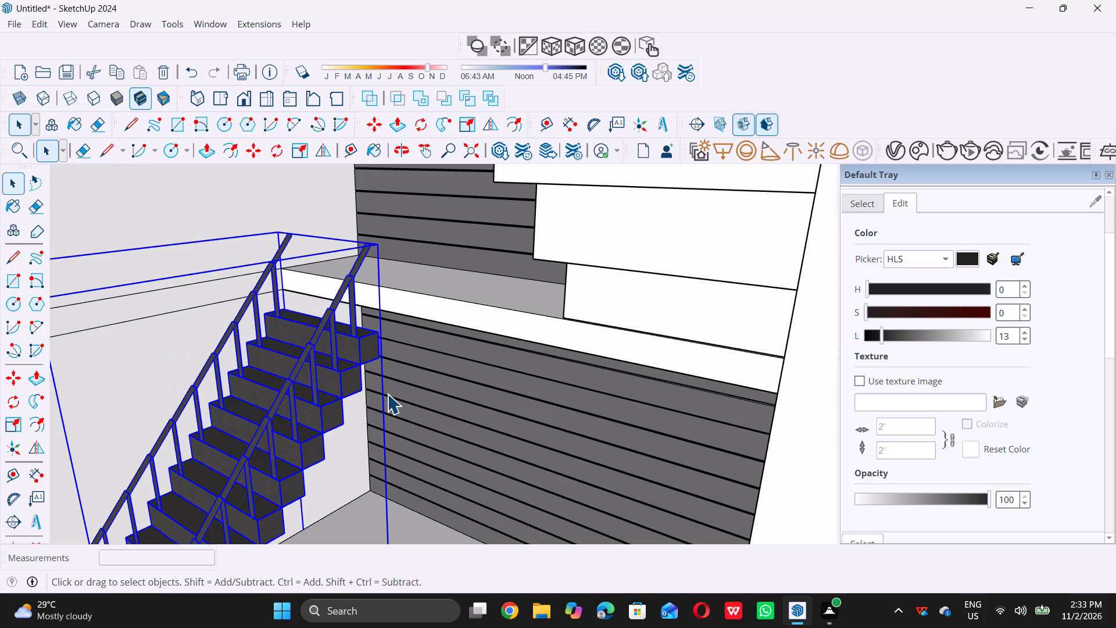
key("m")
left_click(377, 357)
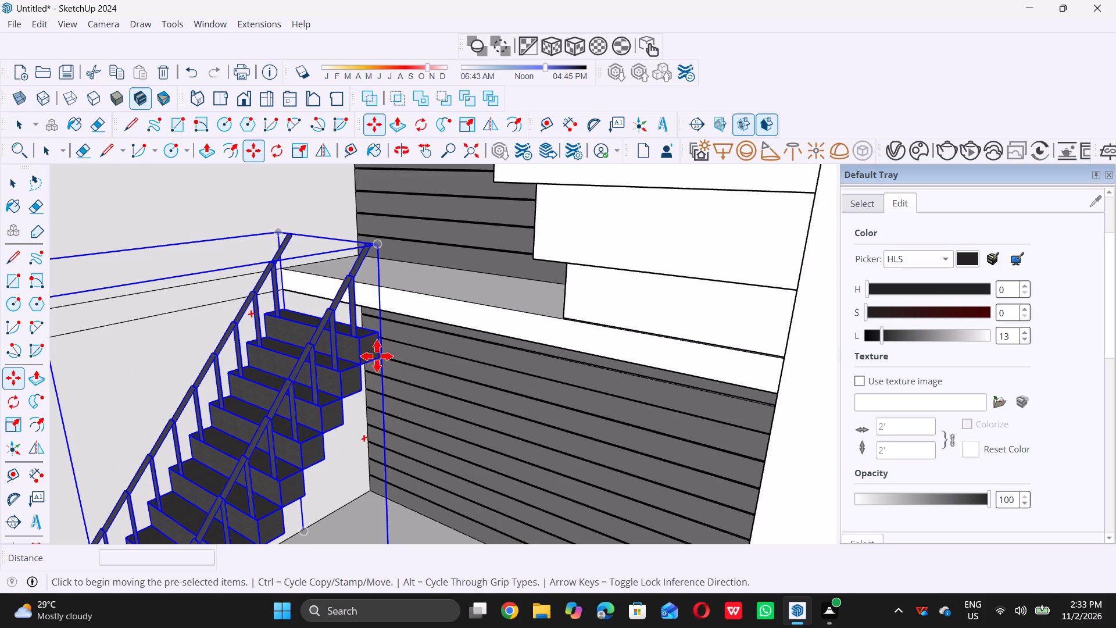
double_click(384, 311)
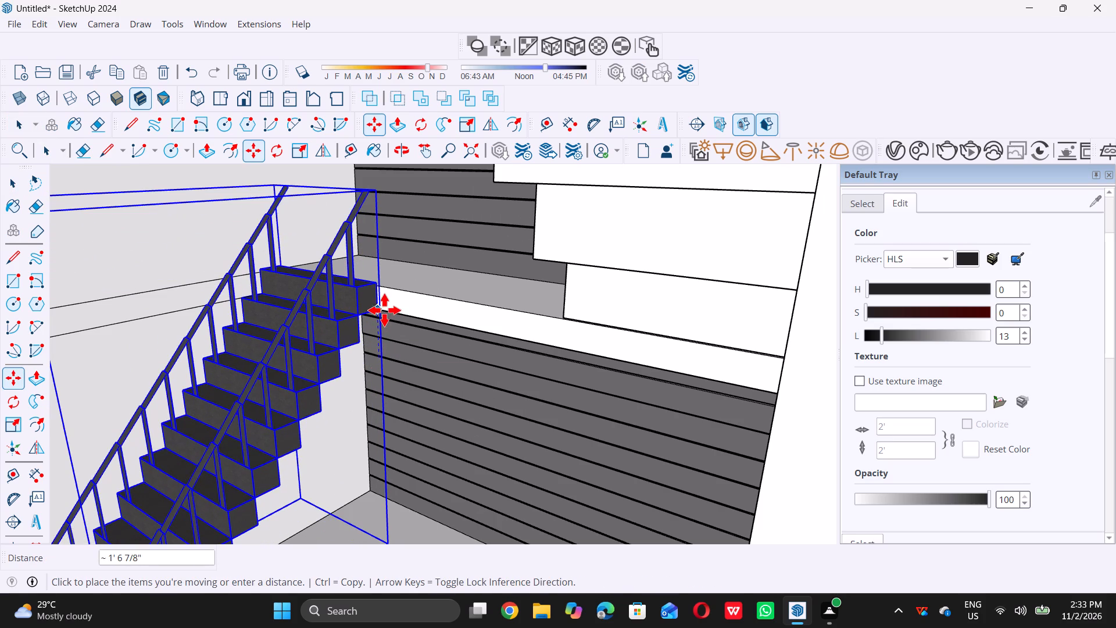
key("space")
Lengthen the staircase toward the building's open front by scaling it to about 1.07 along the green axis.
scroll(381, 323, "down", 17)
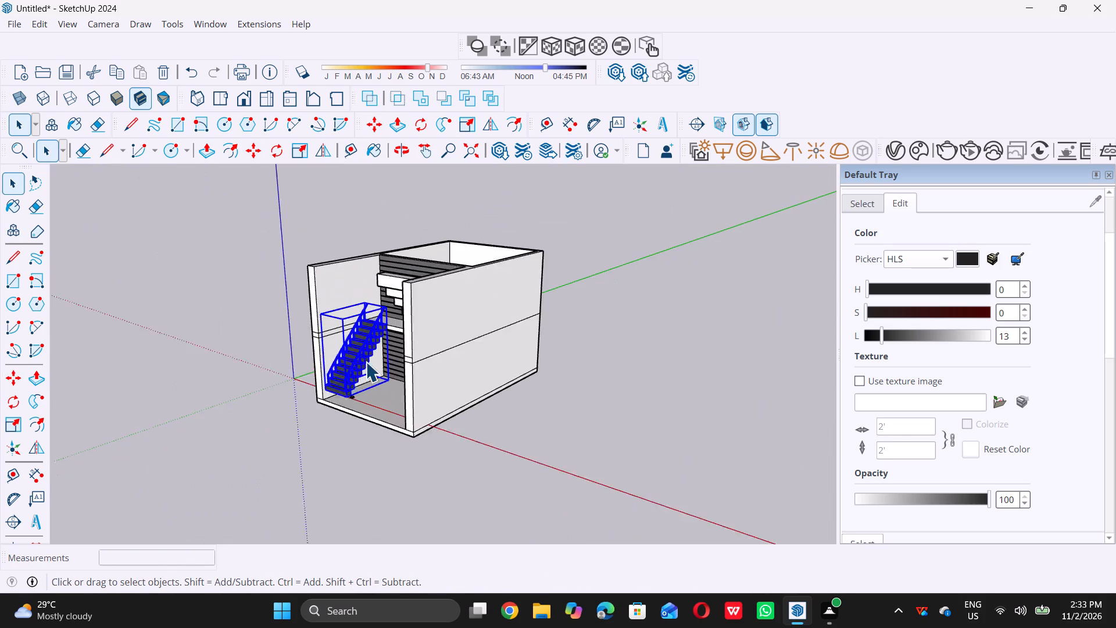
middle_click_drag(246, 368, 264, 363)
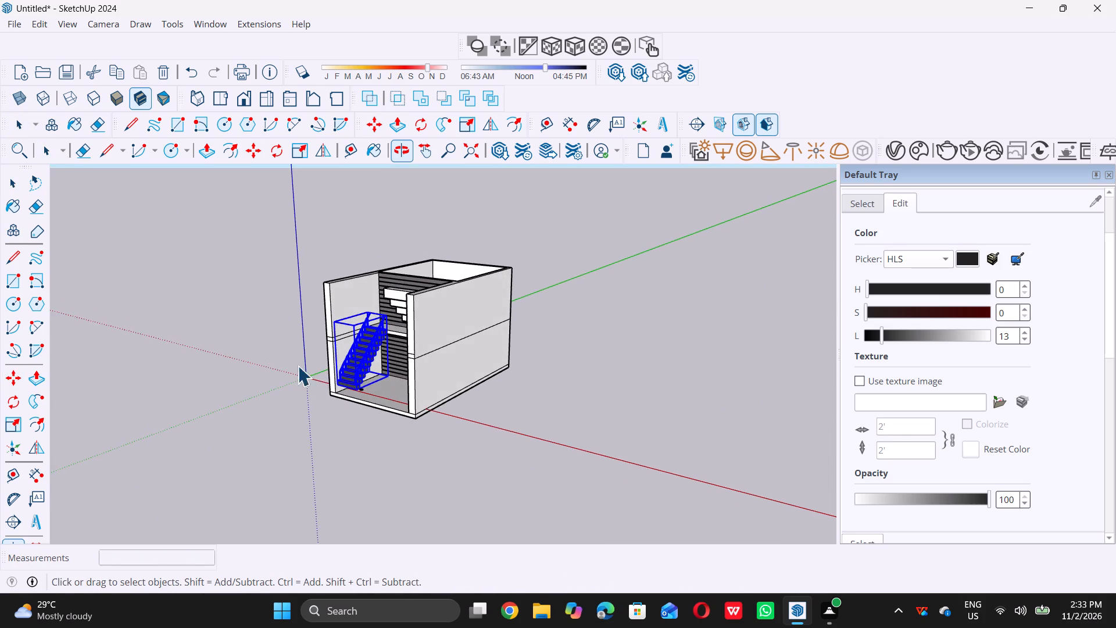
scroll(383, 375, "up", 8)
key("s")
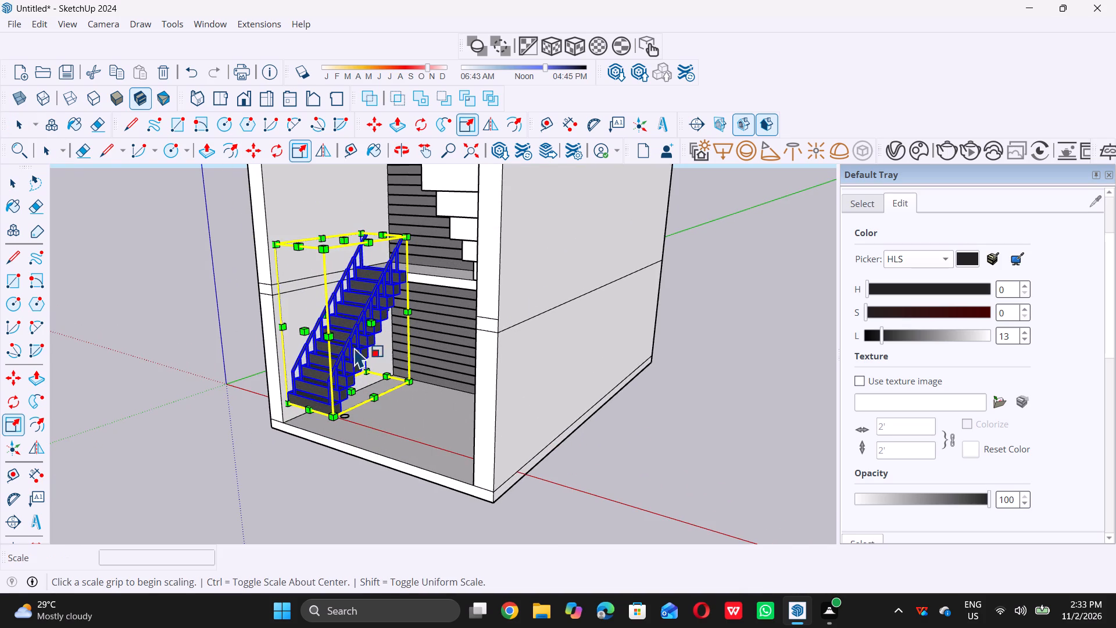
double_click(306, 330)
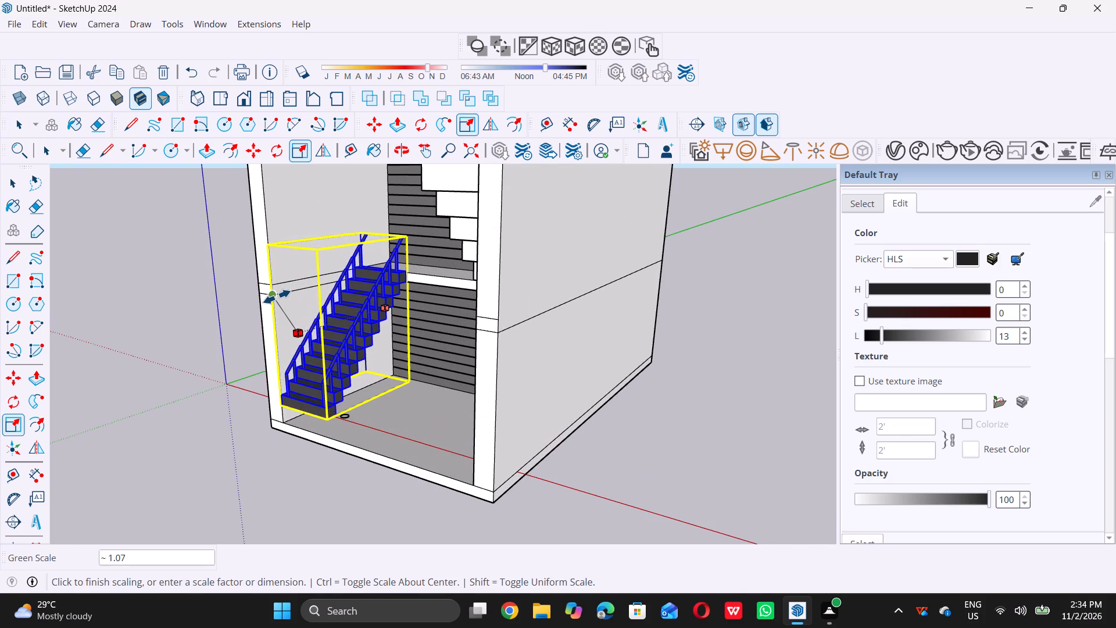
left_click(277, 294)
Stretch the staircase downward along the blue axis until its bottom step rests on the floor.
middle_click_drag(331, 403, 330, 376)
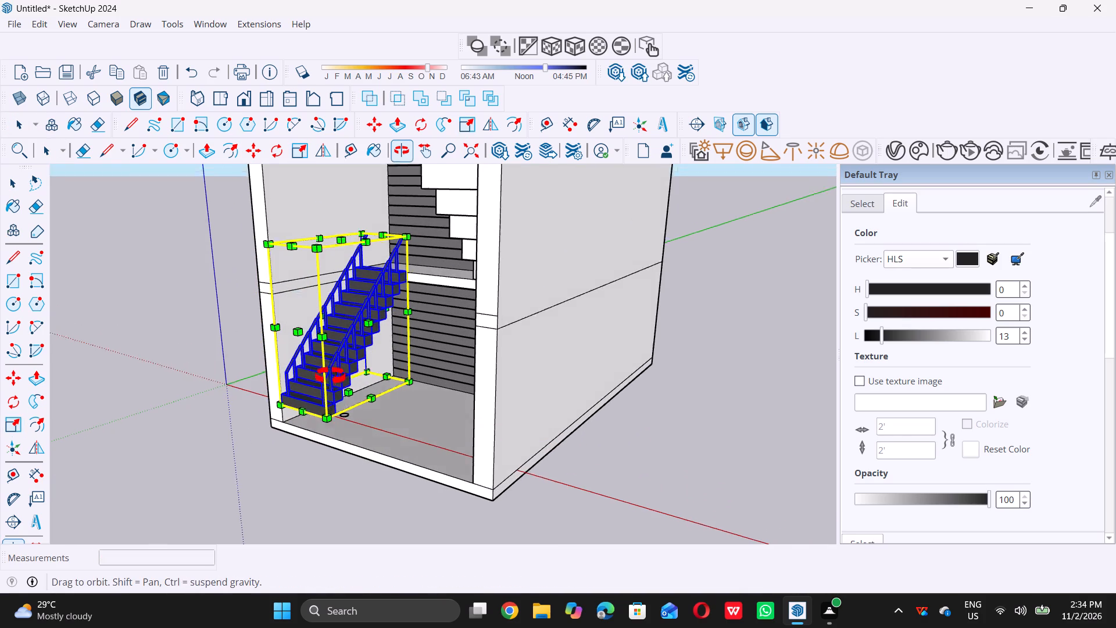
middle_click_drag(330, 376, 322, 354)
middle_click(322, 354)
scroll(329, 405, "up", 5)
left_click(362, 376)
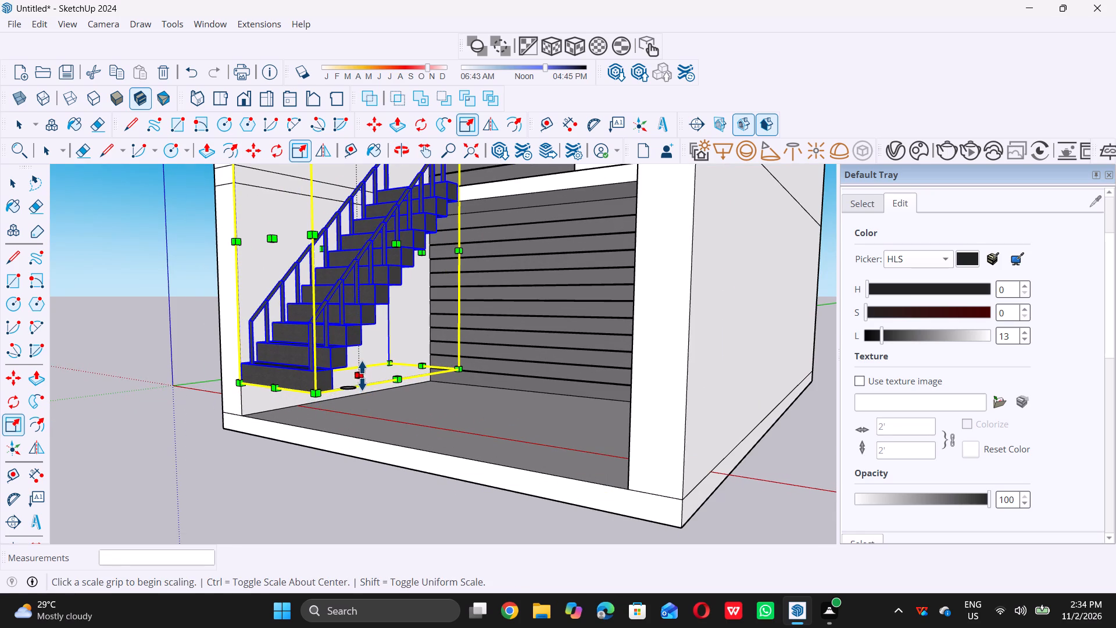
double_click(357, 413)
key("space")
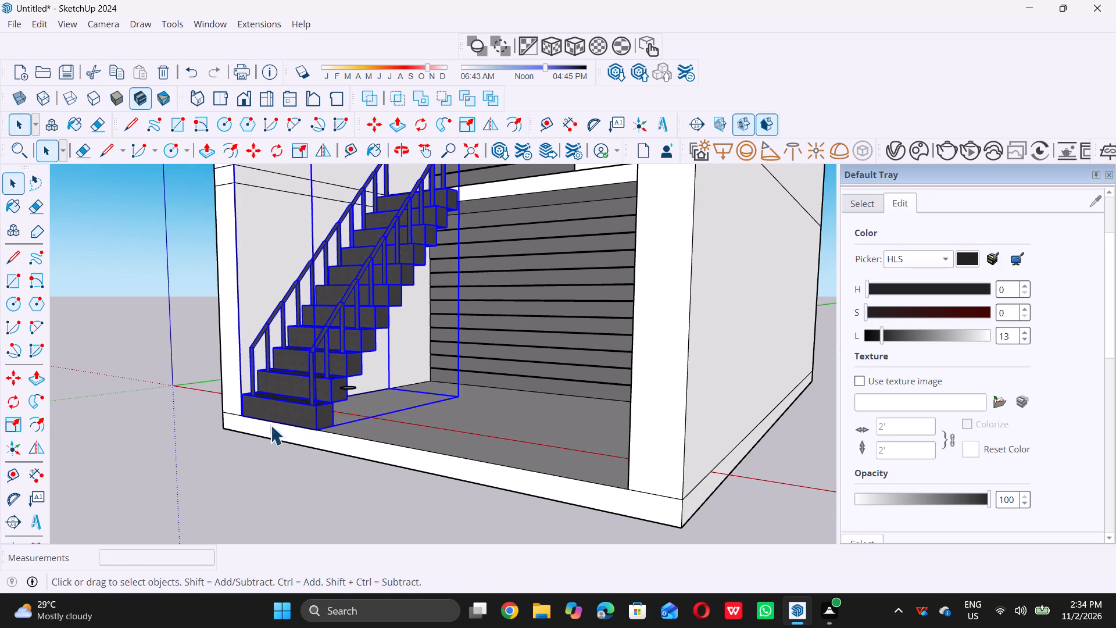
left_click(52, 416)
Examine the fitted lower flight from the front and from above, checking it against the landing, floor and walls.
scroll(154, 419, "down", 6)
middle_click_drag(222, 409, 328, 479)
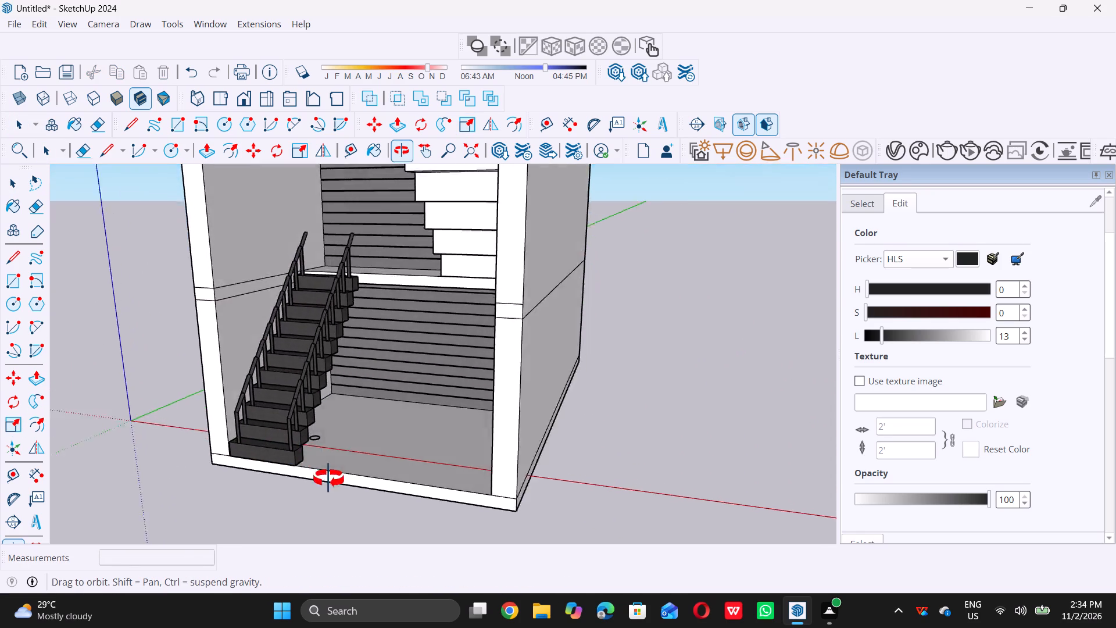
middle_click_drag(328, 479, 325, 477)
scroll(348, 477, "down", 10)
middle_click_drag(282, 408, 306, 441)
scroll(338, 459, "up", 6)
scroll(267, 411, "down", 4)
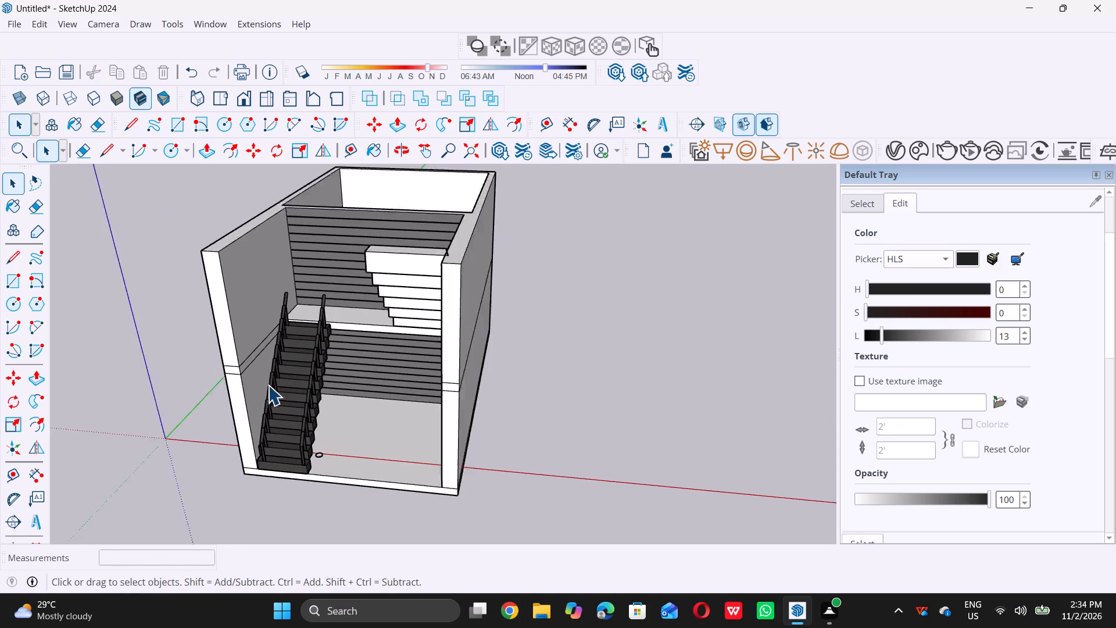
scroll(268, 385, "down", 2)
middle_click_drag(269, 381, 314, 415)
scroll(301, 352, "down", 5)
middle_click_drag(295, 430, 301, 409)
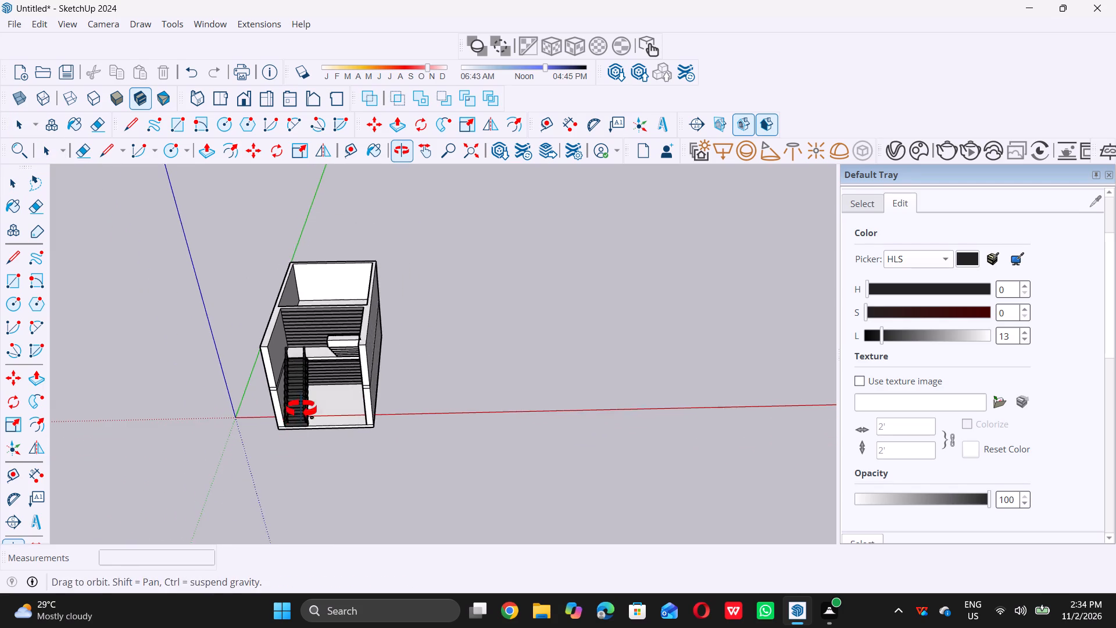
middle_click_drag(301, 409, 302, 404)
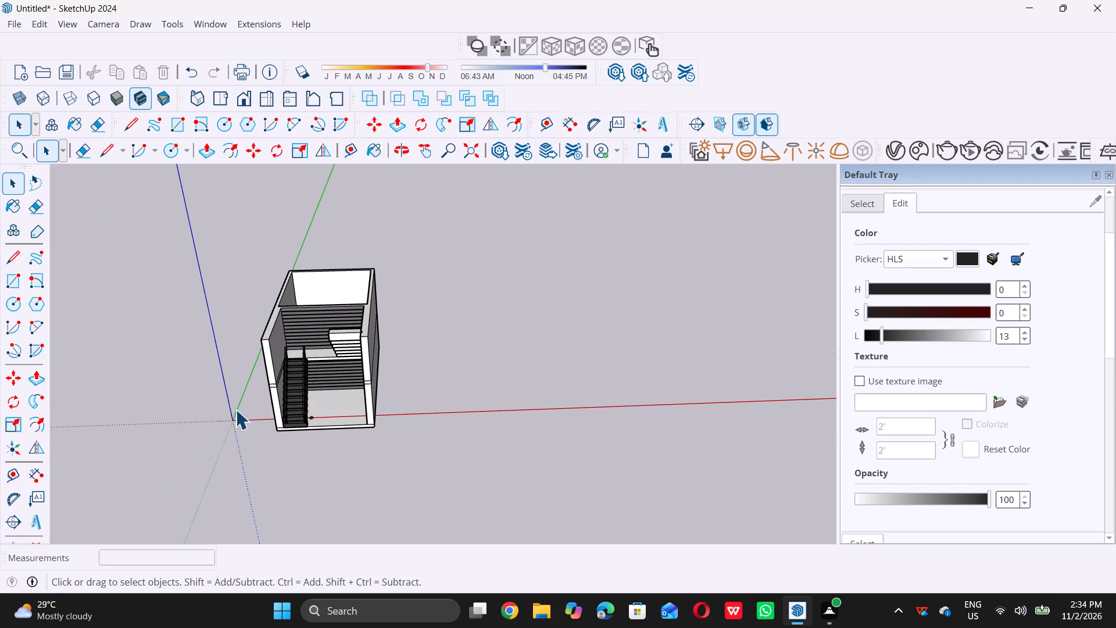
middle_click_drag(254, 392, 274, 378)
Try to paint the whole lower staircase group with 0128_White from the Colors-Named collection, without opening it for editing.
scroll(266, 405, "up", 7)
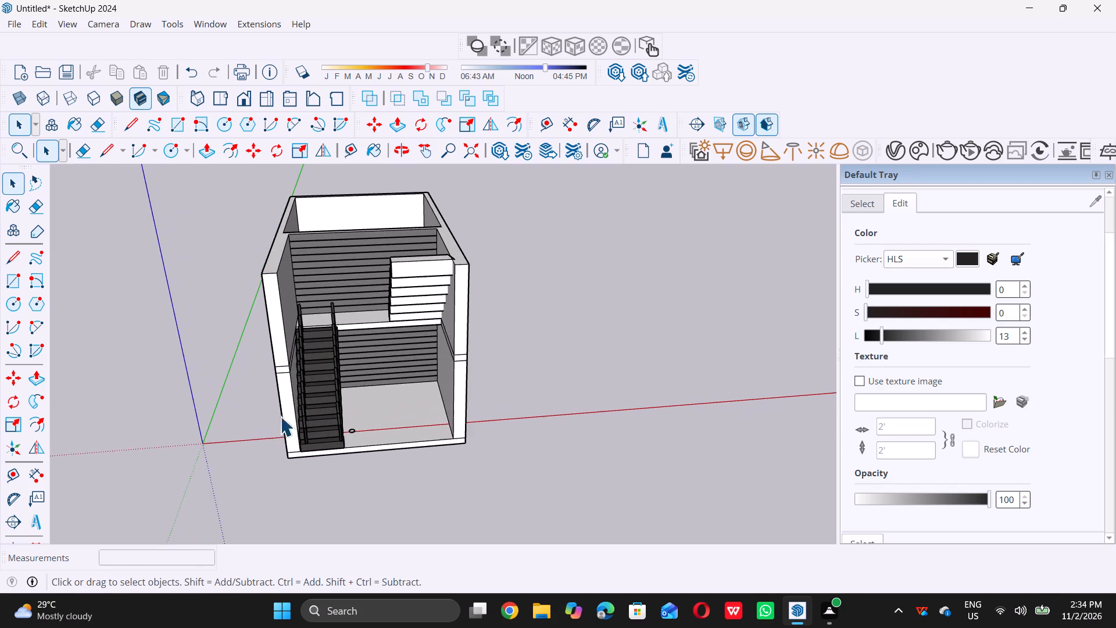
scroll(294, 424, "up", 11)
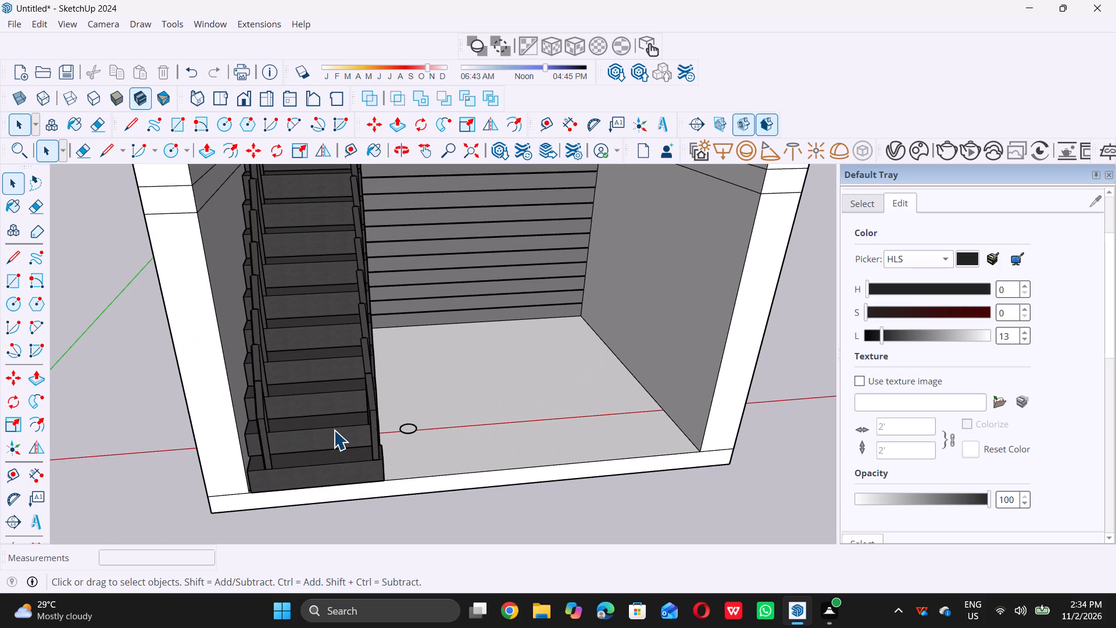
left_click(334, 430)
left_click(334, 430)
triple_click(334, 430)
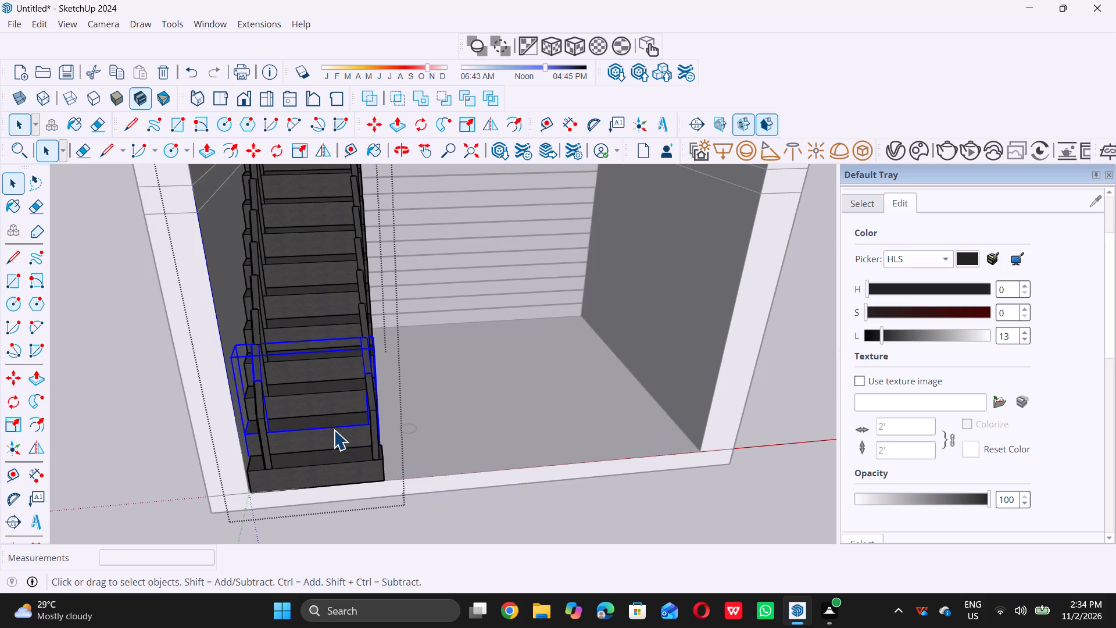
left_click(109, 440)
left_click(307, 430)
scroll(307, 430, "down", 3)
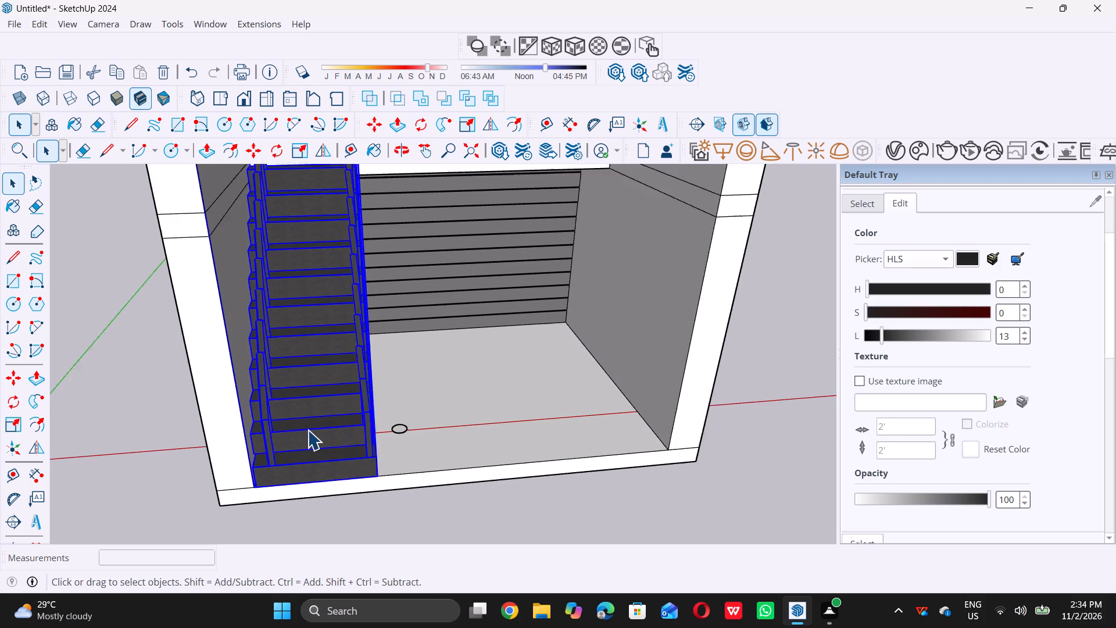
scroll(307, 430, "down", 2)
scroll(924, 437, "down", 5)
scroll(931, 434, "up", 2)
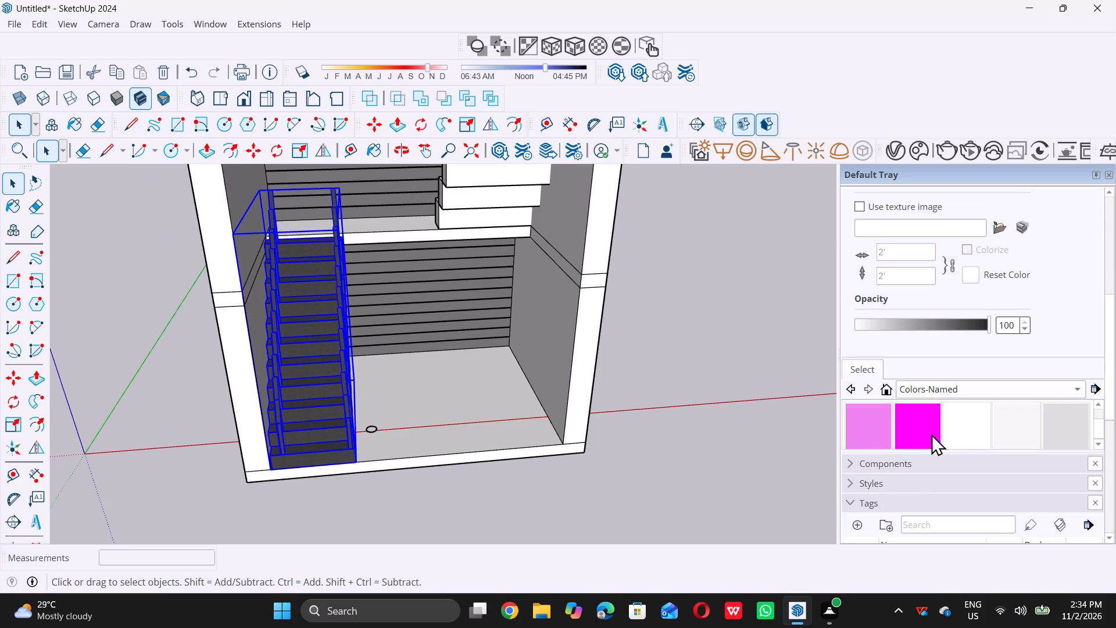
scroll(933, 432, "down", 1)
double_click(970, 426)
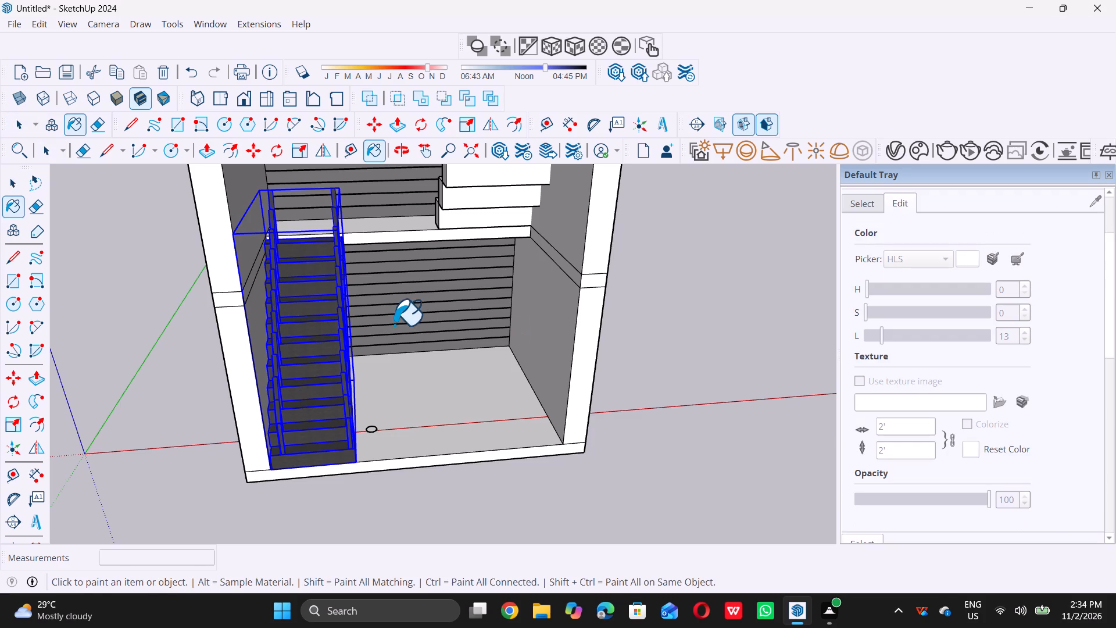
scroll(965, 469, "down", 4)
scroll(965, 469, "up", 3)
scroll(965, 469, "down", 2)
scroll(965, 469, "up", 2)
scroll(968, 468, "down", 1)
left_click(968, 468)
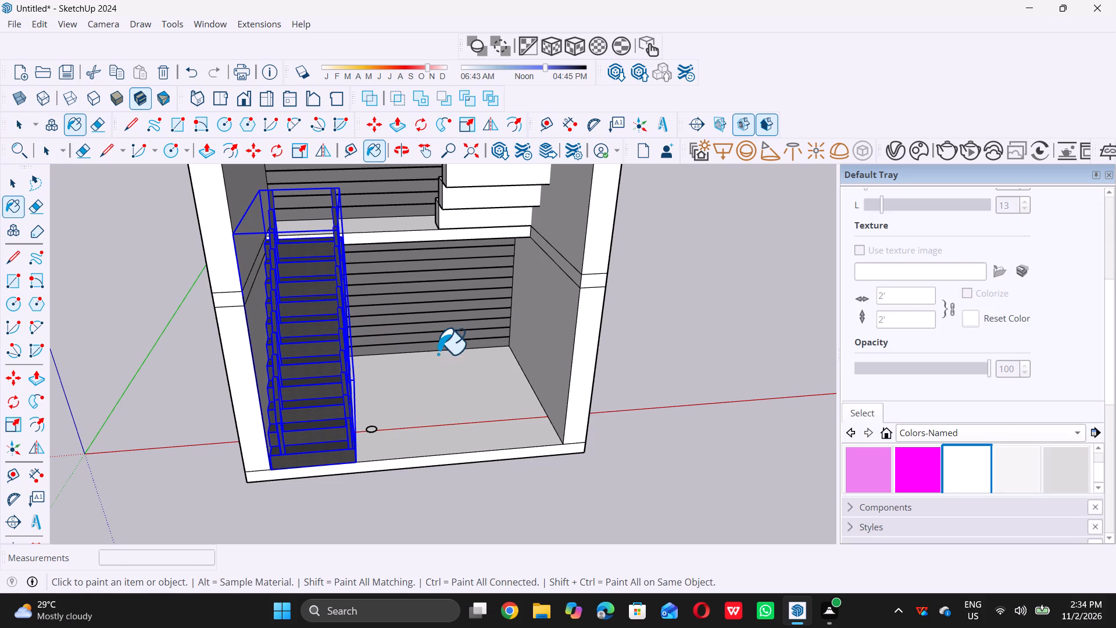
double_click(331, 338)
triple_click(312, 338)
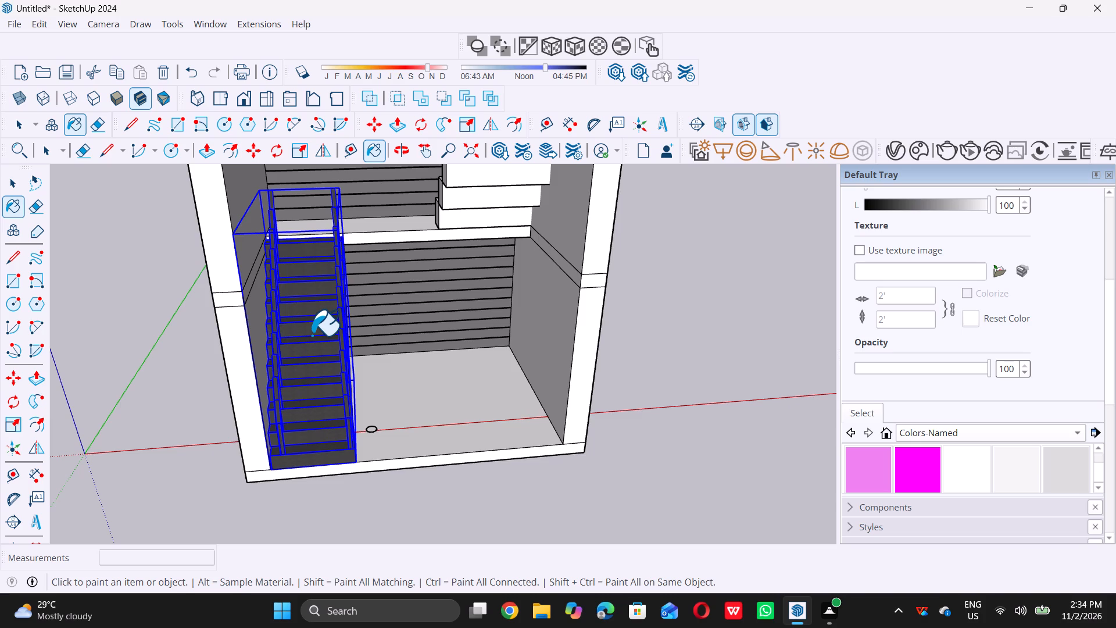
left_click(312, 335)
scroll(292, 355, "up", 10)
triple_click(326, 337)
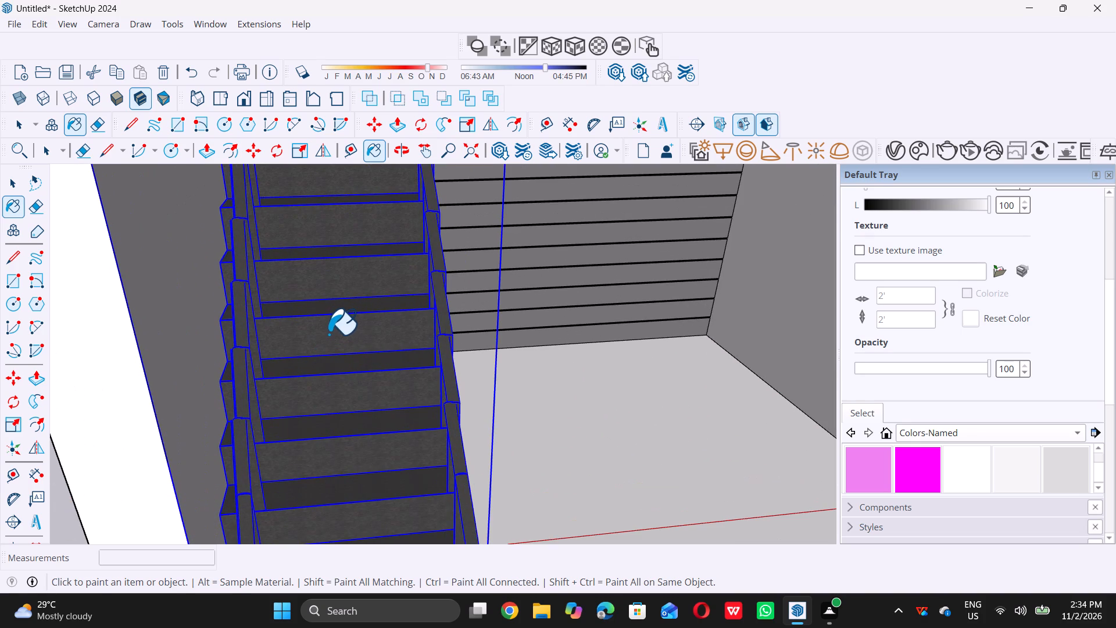
Inside the staircase group, select the connected step geometry with the wall-side railing and paint it 0128_White.
key("space")
triple_click(339, 329)
triple_click(341, 326)
triple_click(341, 325)
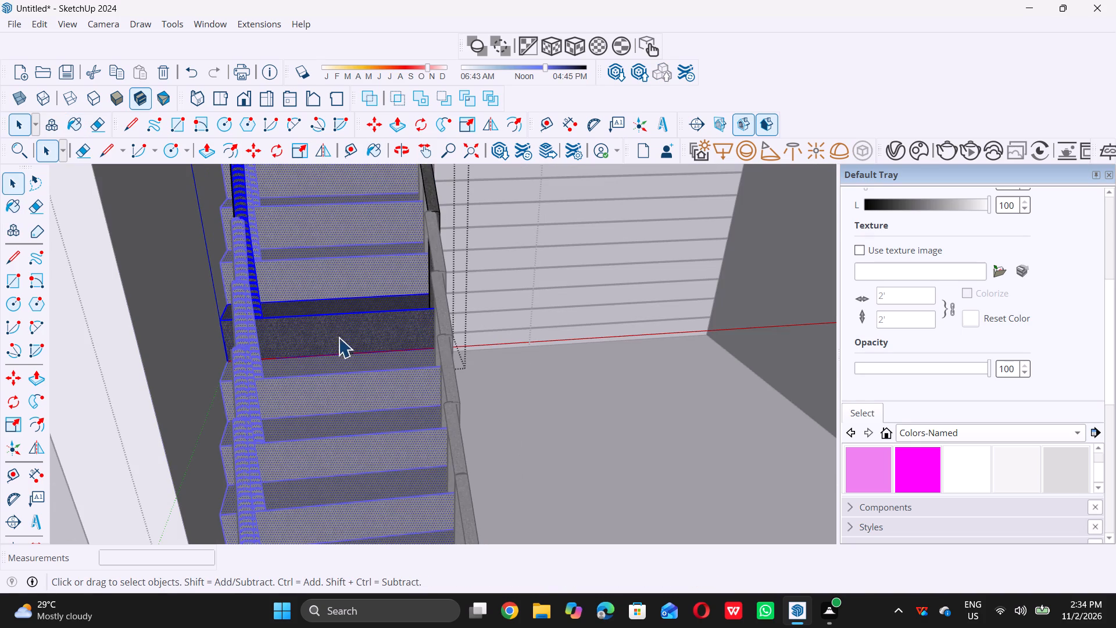
left_click(974, 470)
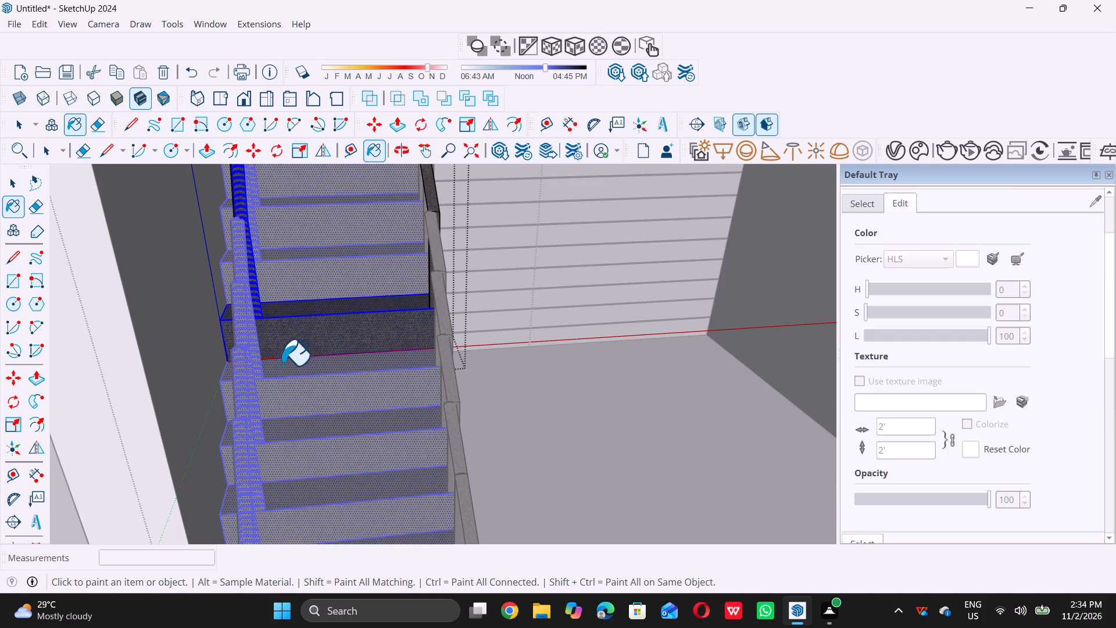
triple_click(284, 365)
left_click(305, 355)
double_click(321, 345)
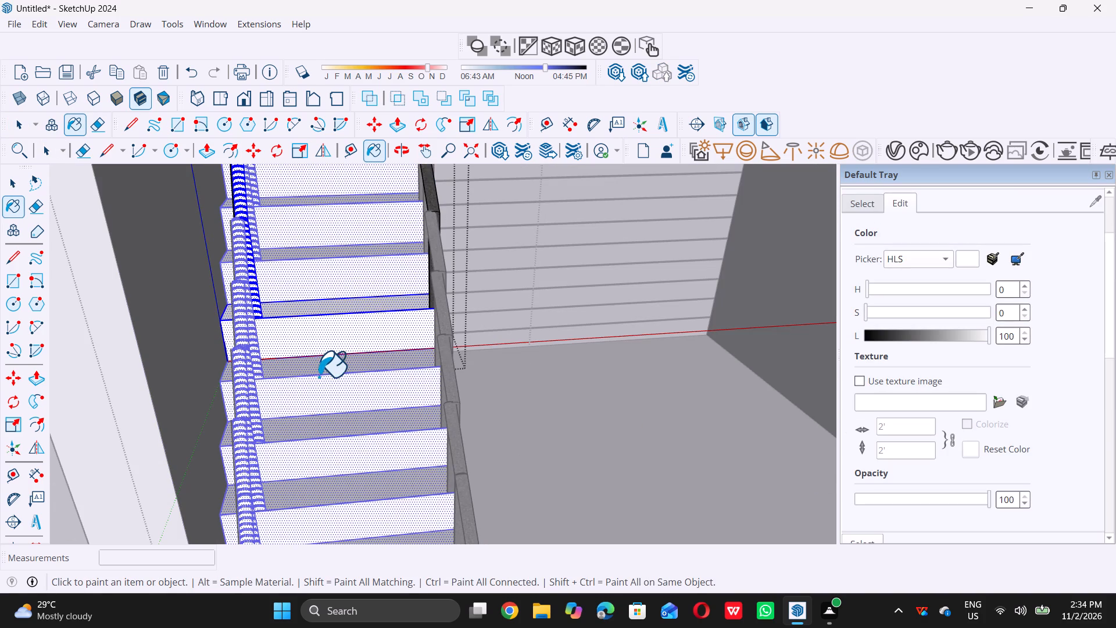
Paint the staircase's open-side railing 0128_White inside its nested component, and close the group.
key("space")
double_click(452, 392)
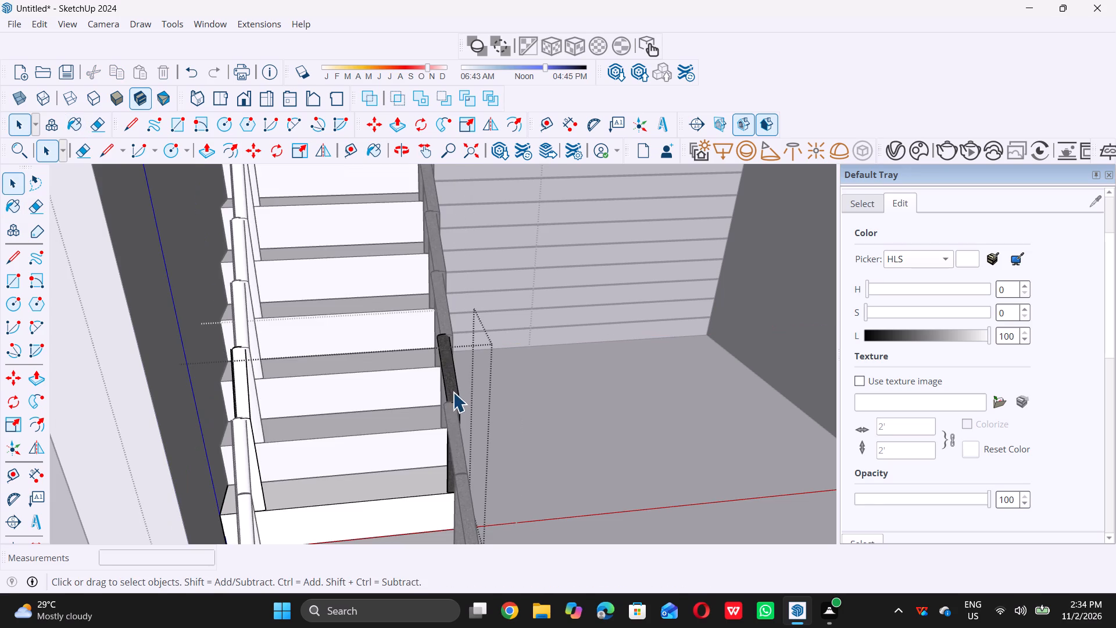
triple_click(453, 391)
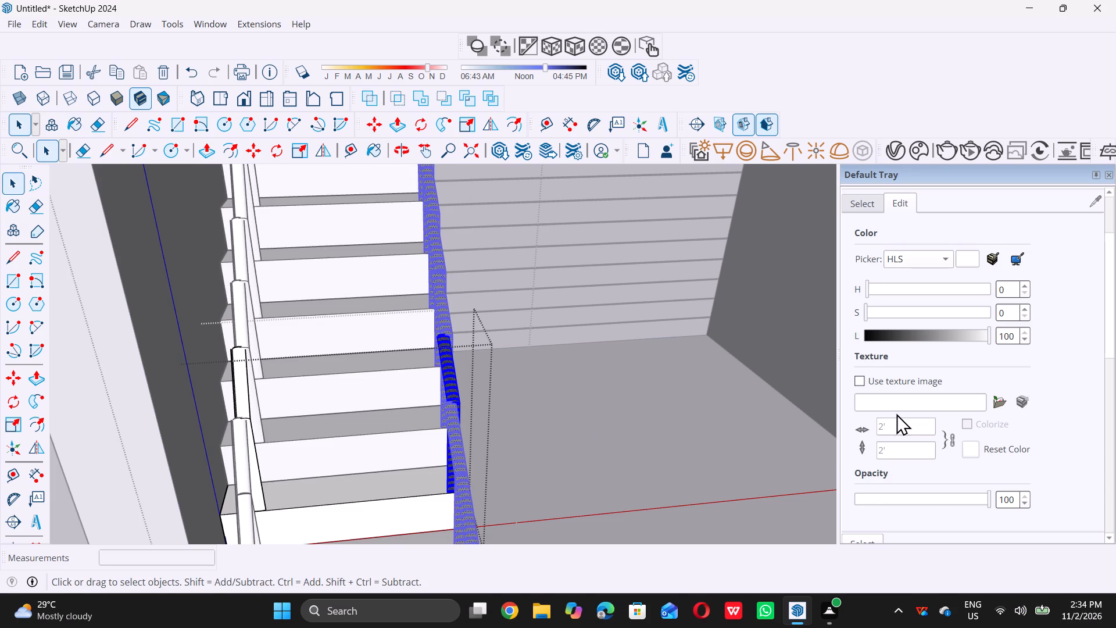
scroll(896, 413, "down", 3)
double_click(959, 463)
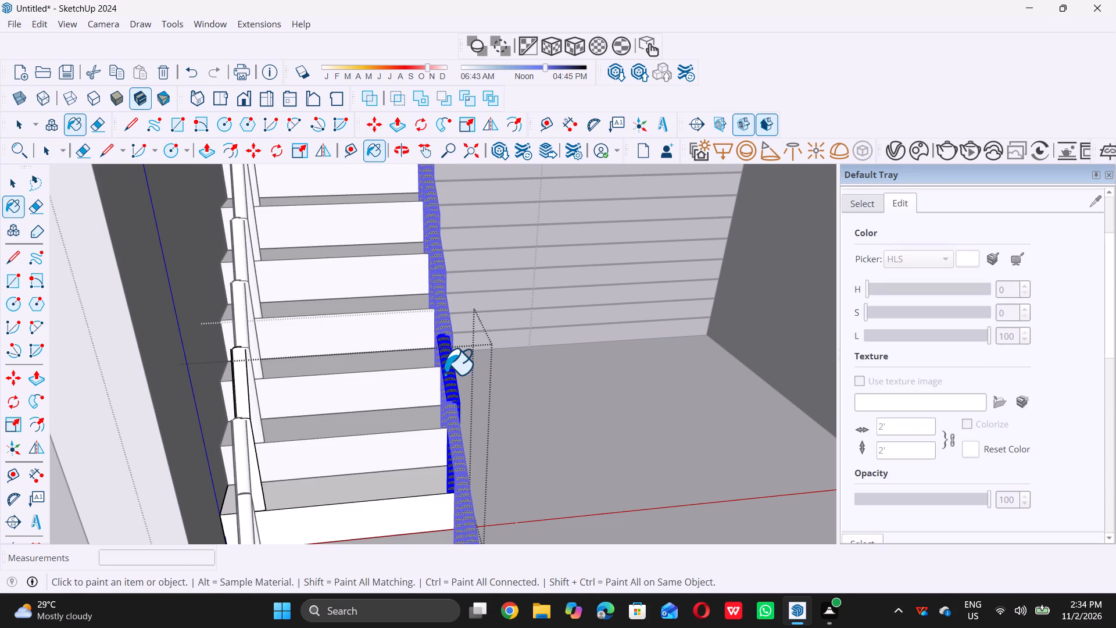
double_click(443, 373)
scroll(443, 373, "down", 13)
key("space")
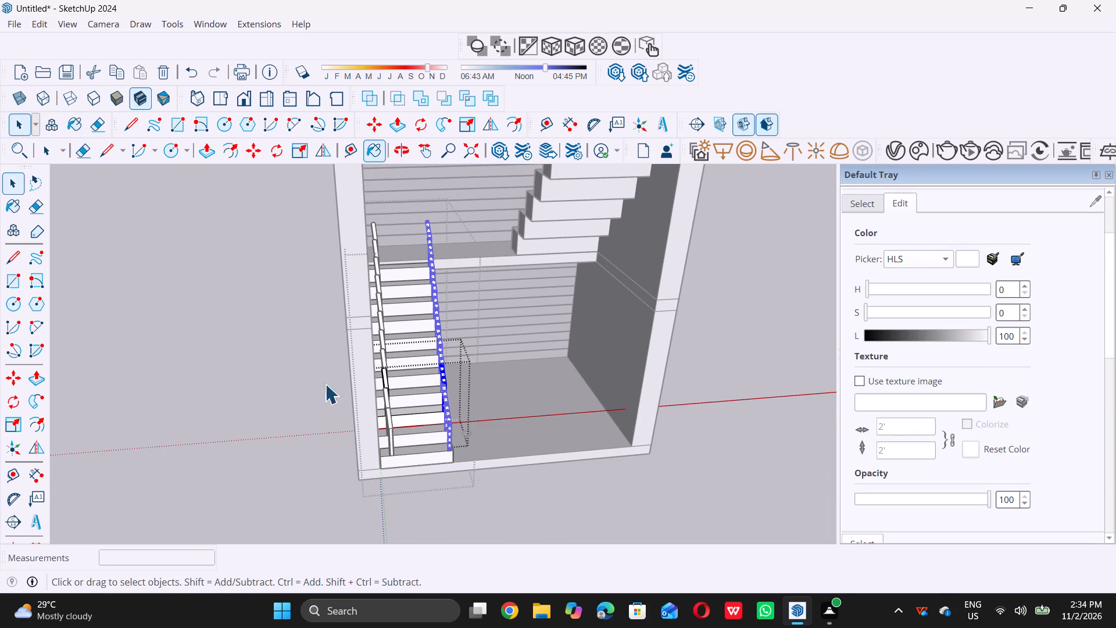
double_click(146, 365)
Examine the white lower flight from the front and the side, checking its steps and railings against the landing, floor and walls.
scroll(156, 359, "down", 5)
middle_click_drag(209, 380, 121, 372)
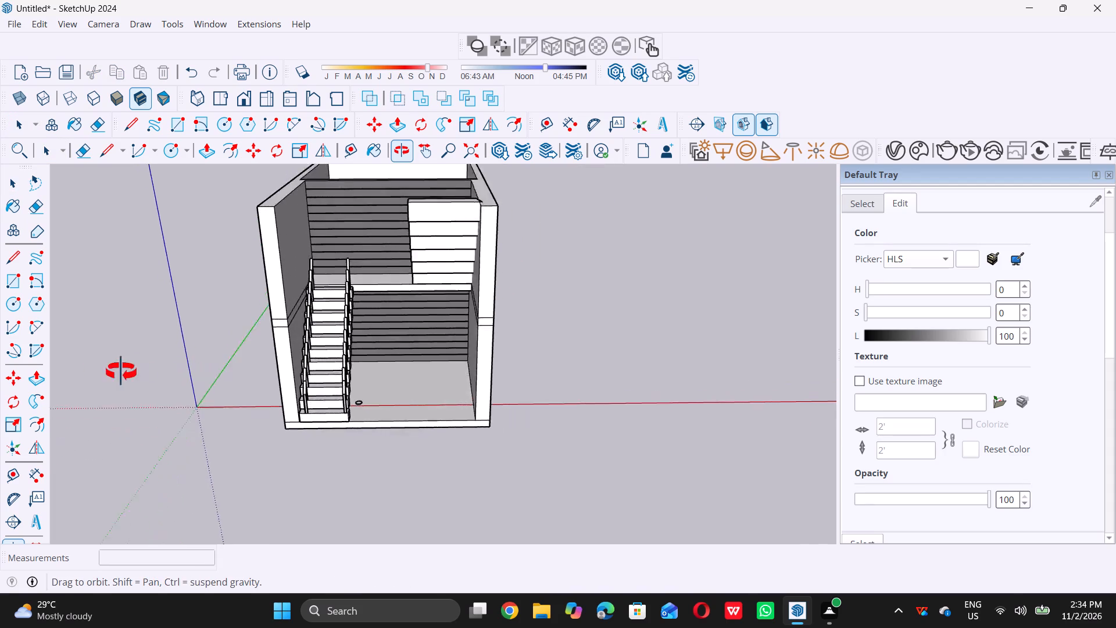
middle_click_drag(121, 372, 83, 359)
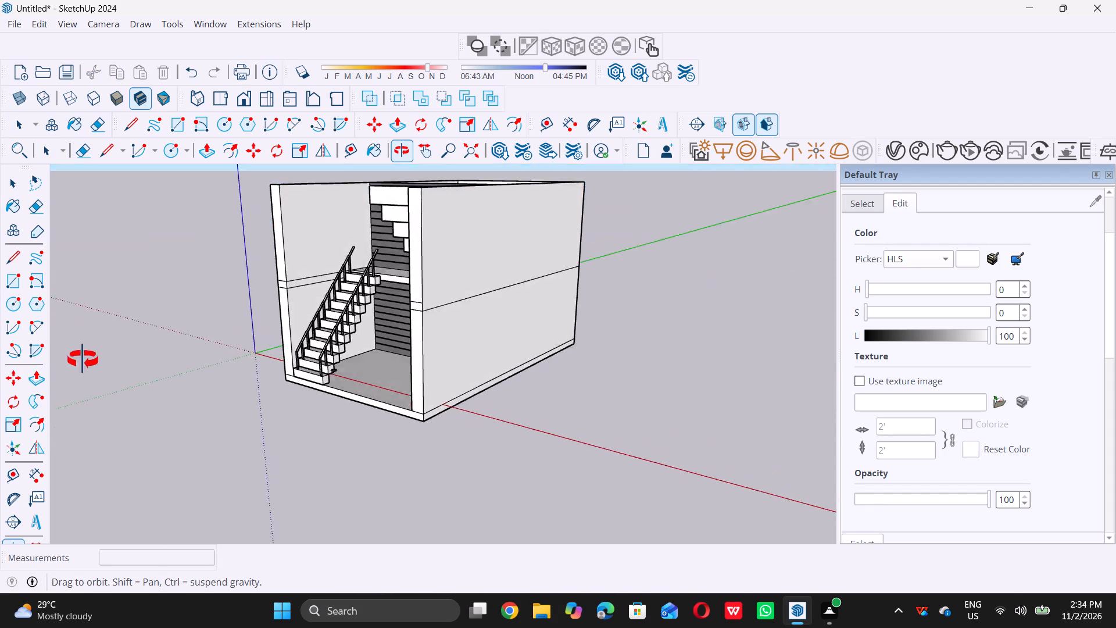
middle_click_drag(83, 359, 127, 354)
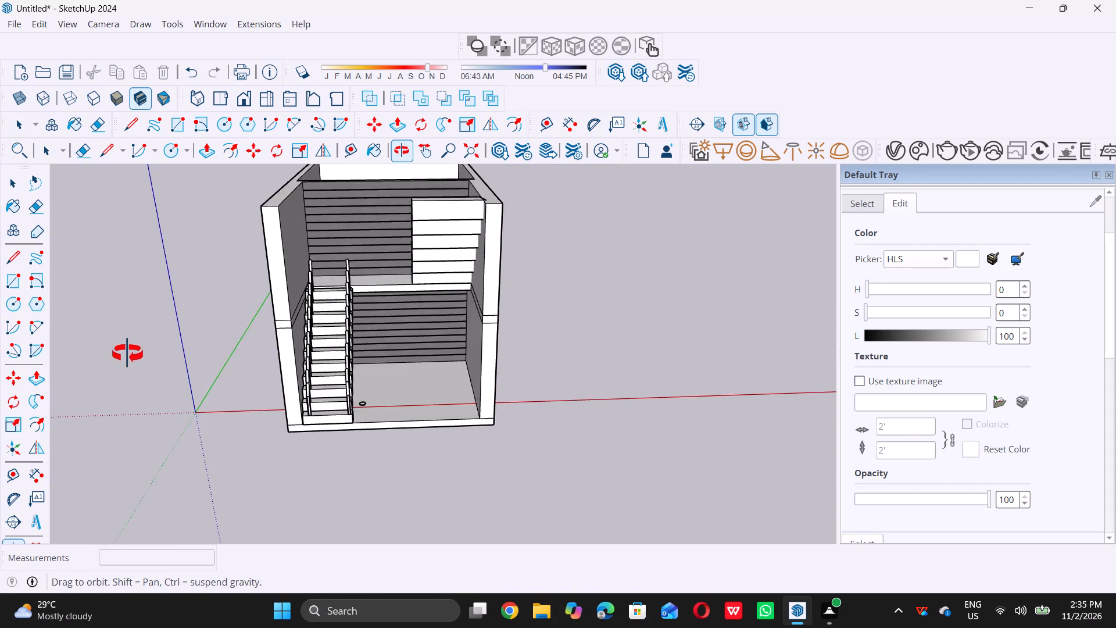
middle_click_drag(127, 354, 108, 356)
scroll(409, 405, "up", 5)
scroll(313, 388, "up", 5)
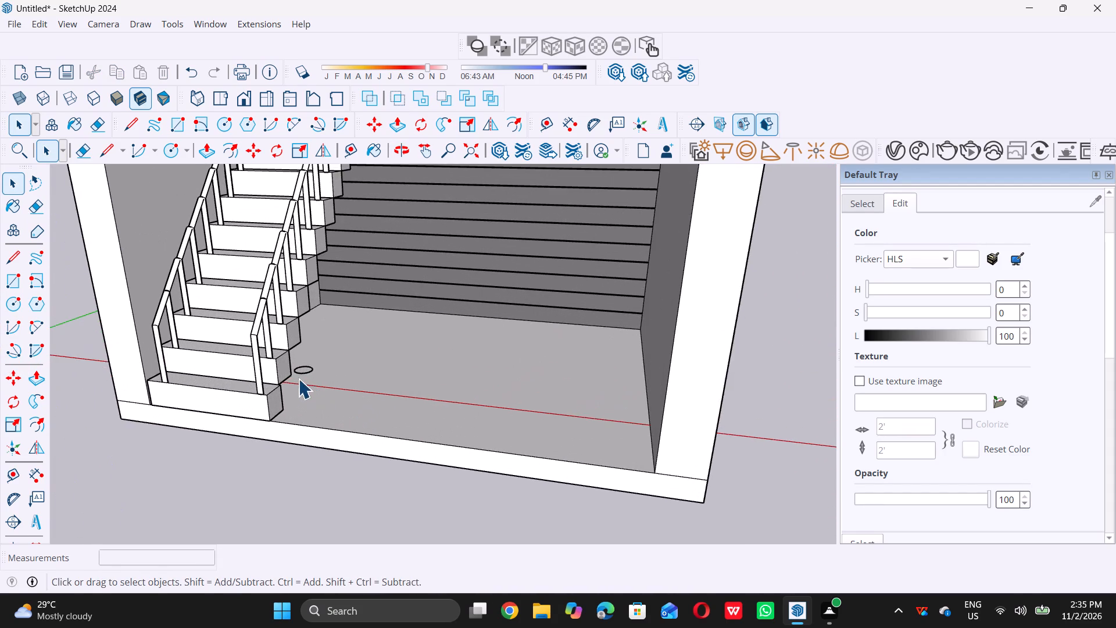
scroll(296, 377, "up", 9)
scroll(303, 373, "down", 13)
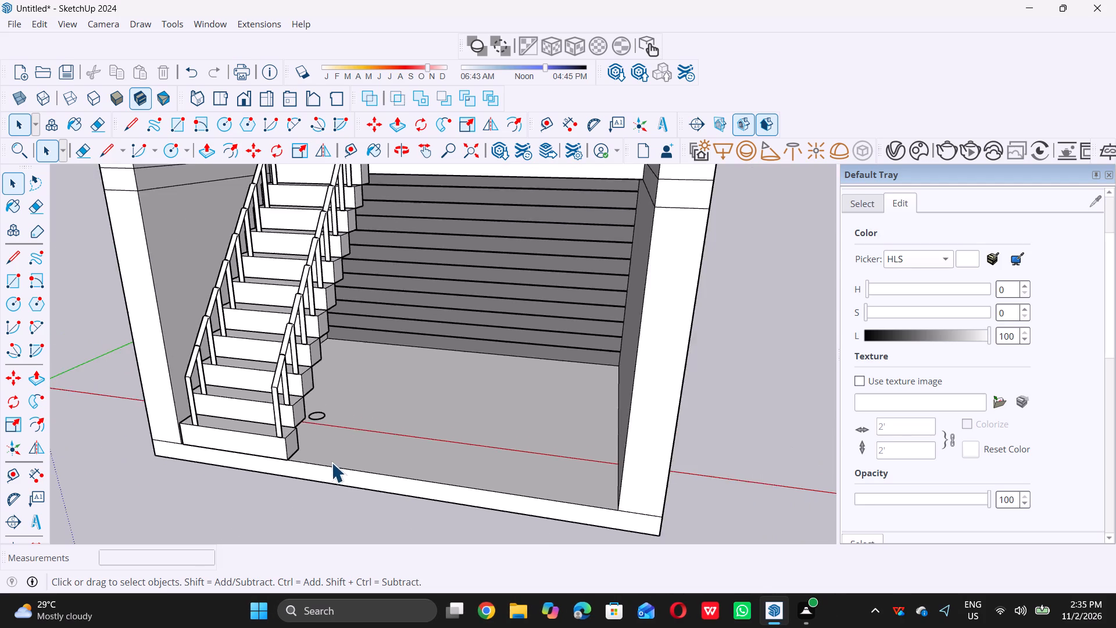
scroll(331, 462, "down", 10)
scroll(931, 416, "down", 3)
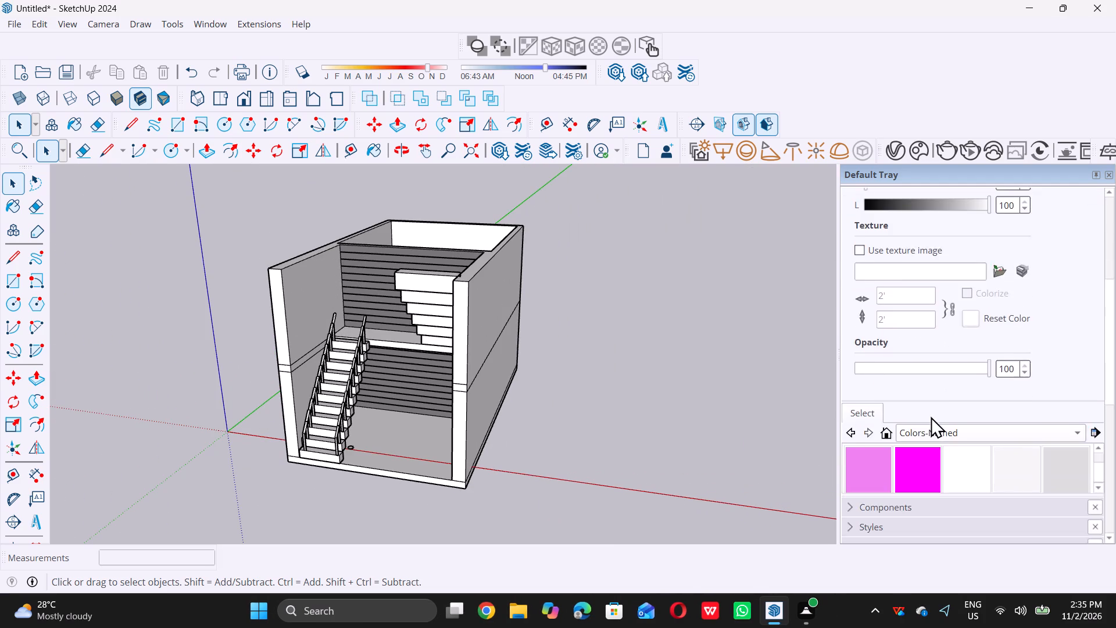
scroll(931, 416, "up", 5)
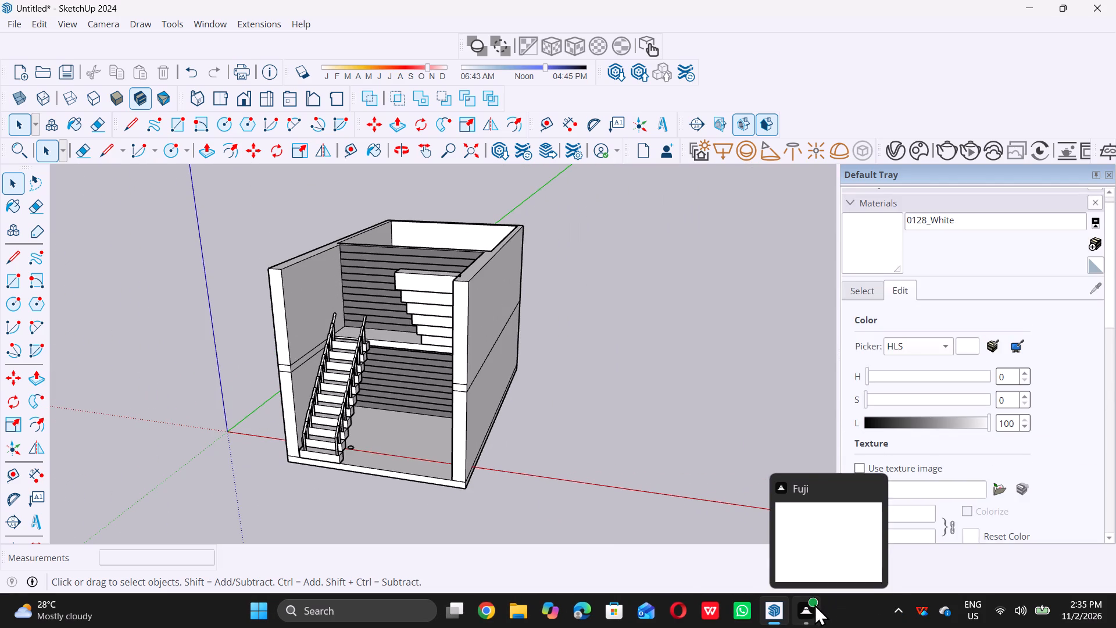
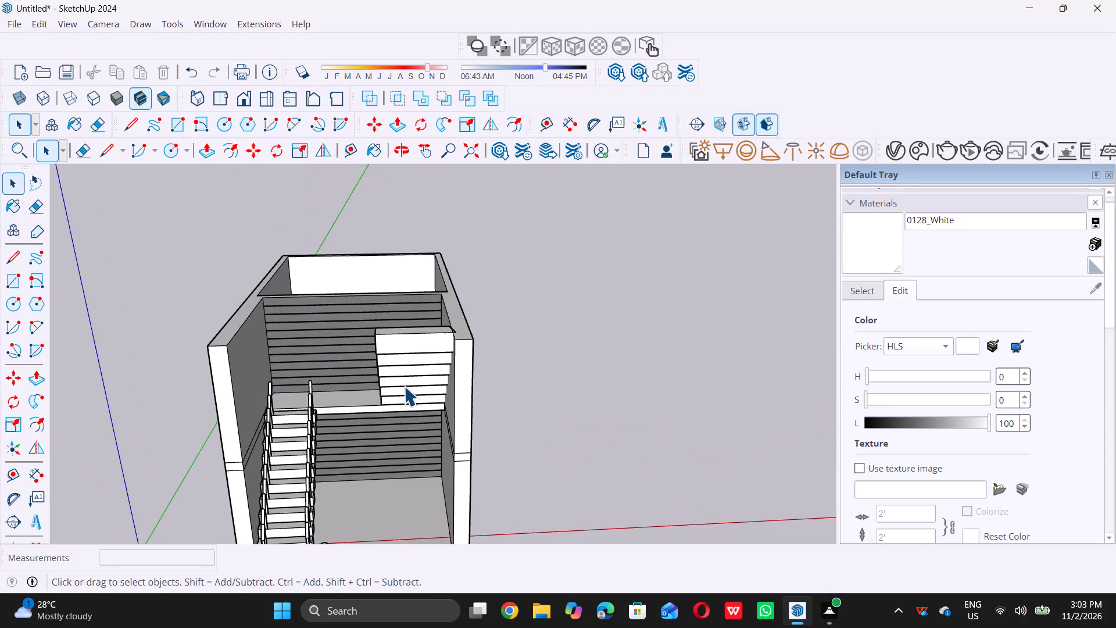
Delete the old solid white stepped flight standing on the landing against the grooved back wall.
double_click(404, 386)
double_click(614, 408)
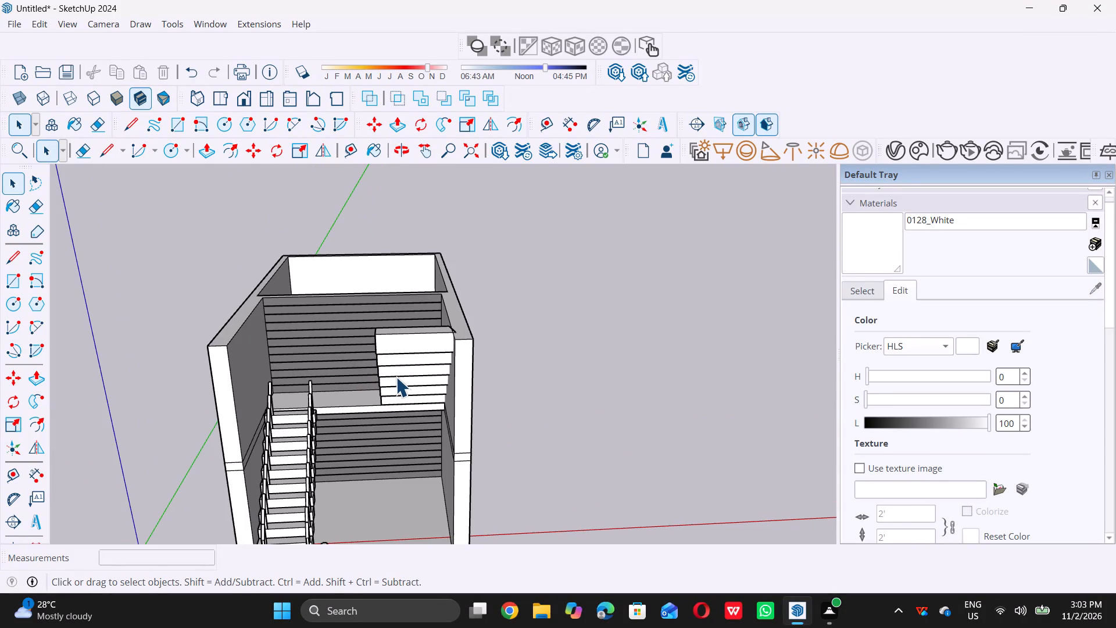
double_click(396, 377)
left_click(580, 404)
left_click_drag(581, 407, 571, 414)
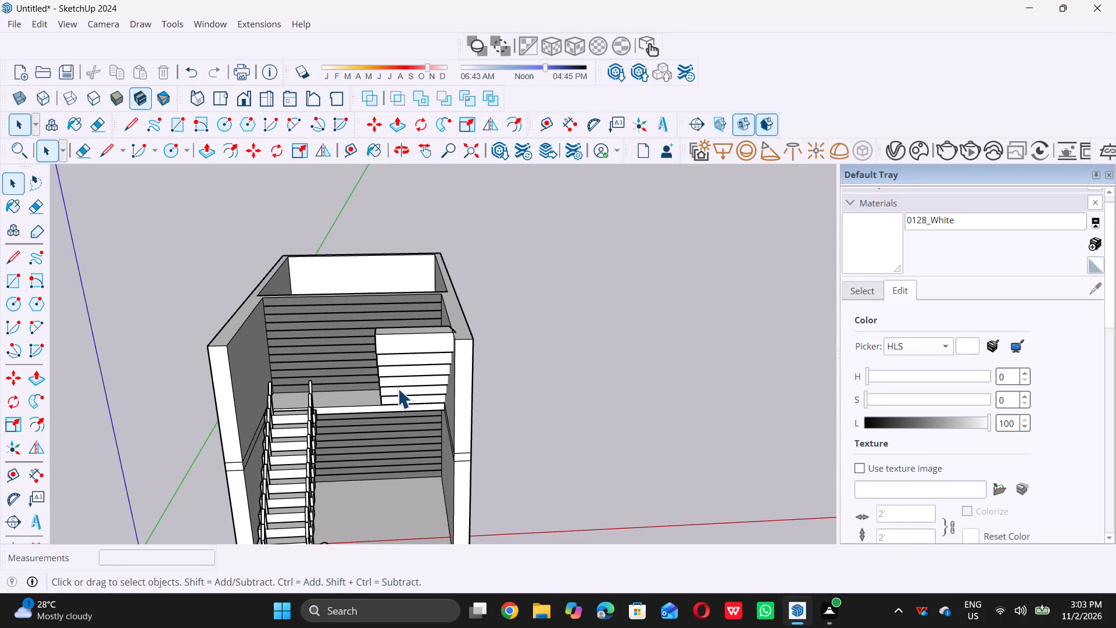
left_click(398, 388)
key("Delete")
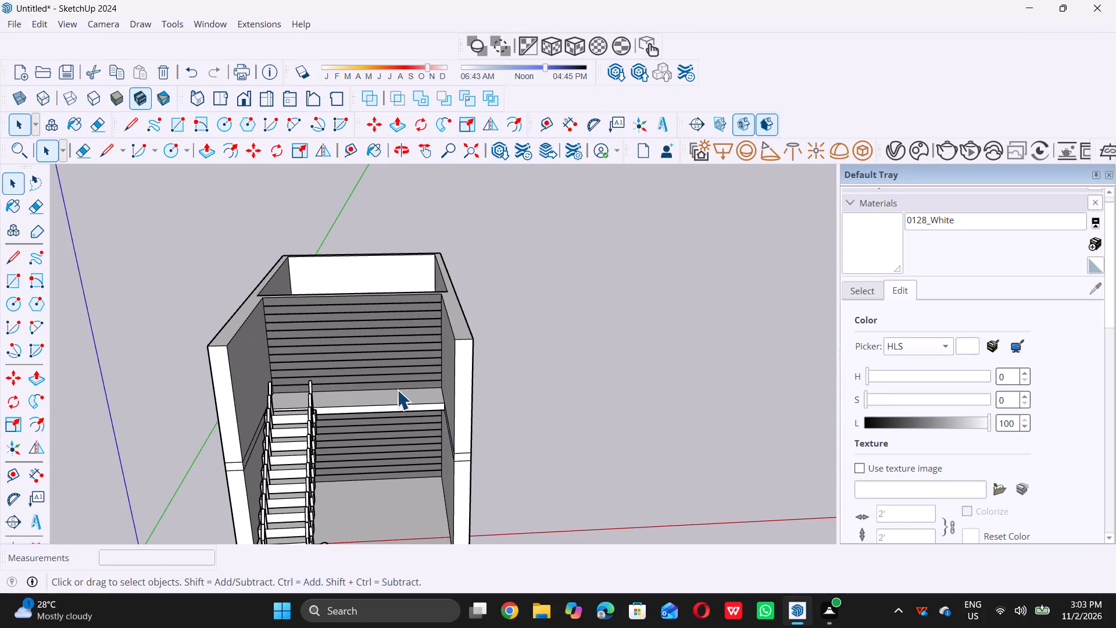
Inside the lower staircase's nested step component, paint the treads with the Colors-Named grey of lightness 66, and close the group.
scroll(397, 390, "down", 12)
middle_click_drag(366, 412, 338, 395)
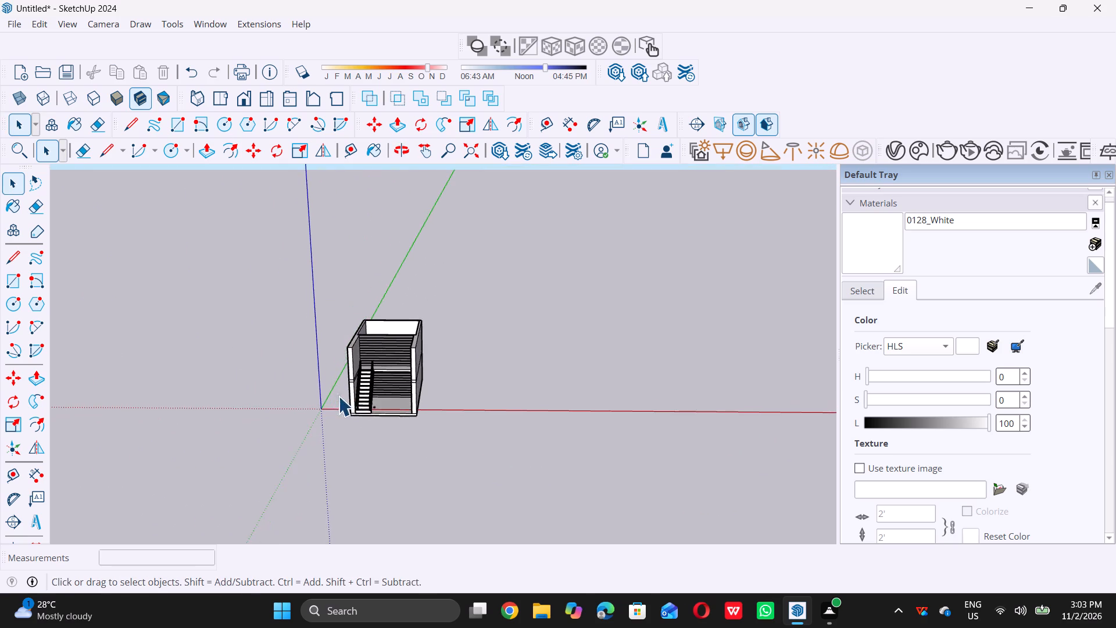
scroll(364, 392, "up", 16)
left_click(363, 437)
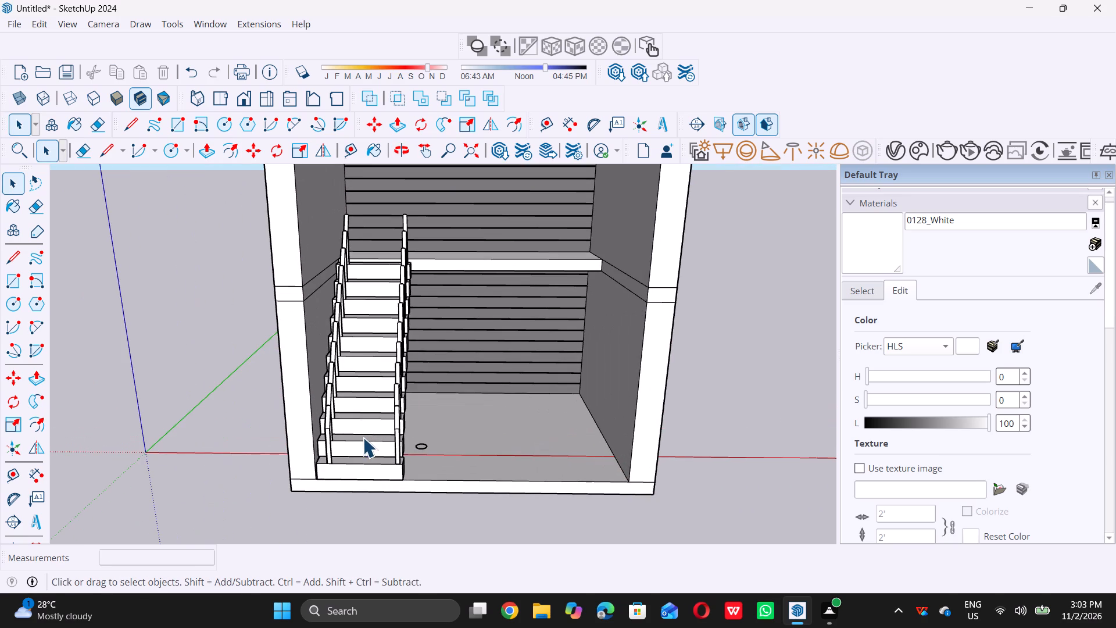
double_click(363, 437)
double_click(363, 437)
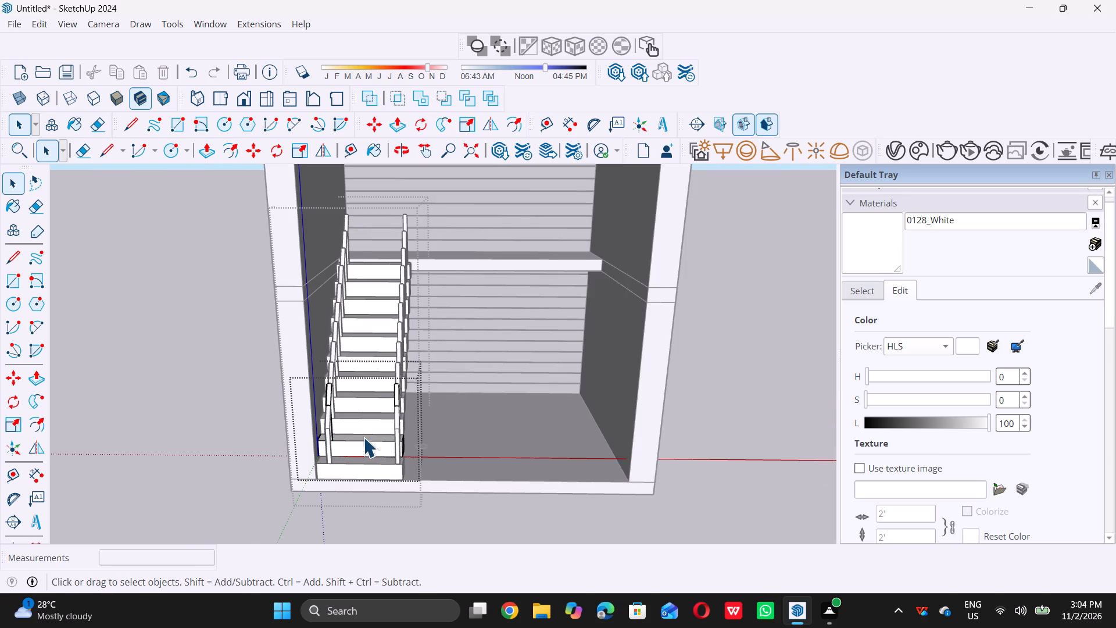
scroll(933, 419, "down", 4)
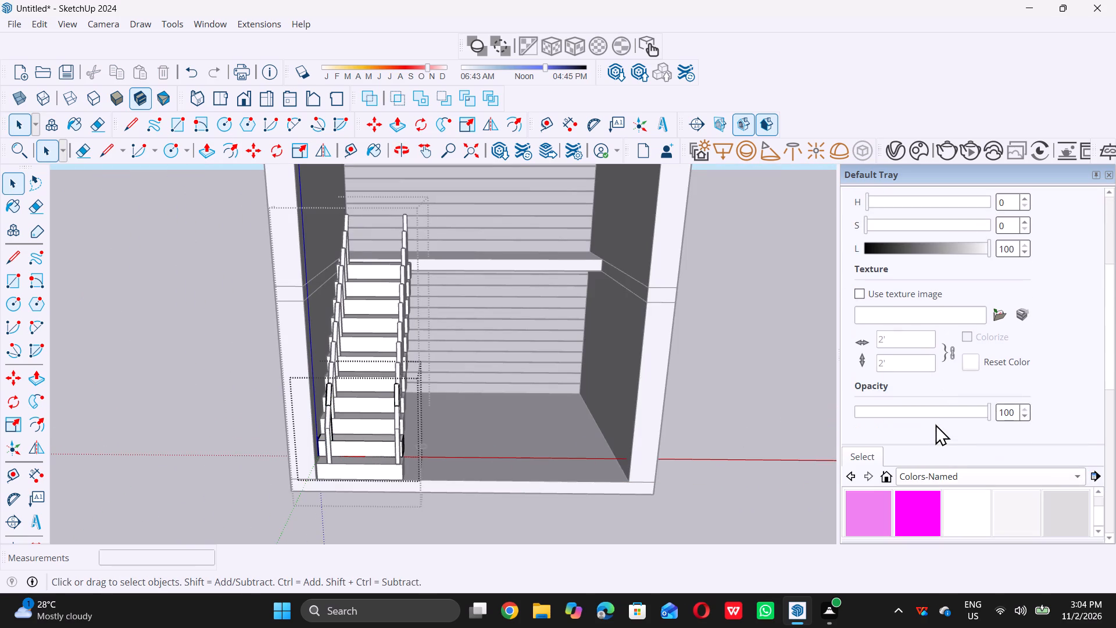
scroll(936, 445, "down", 1)
scroll(992, 475, "down", 2)
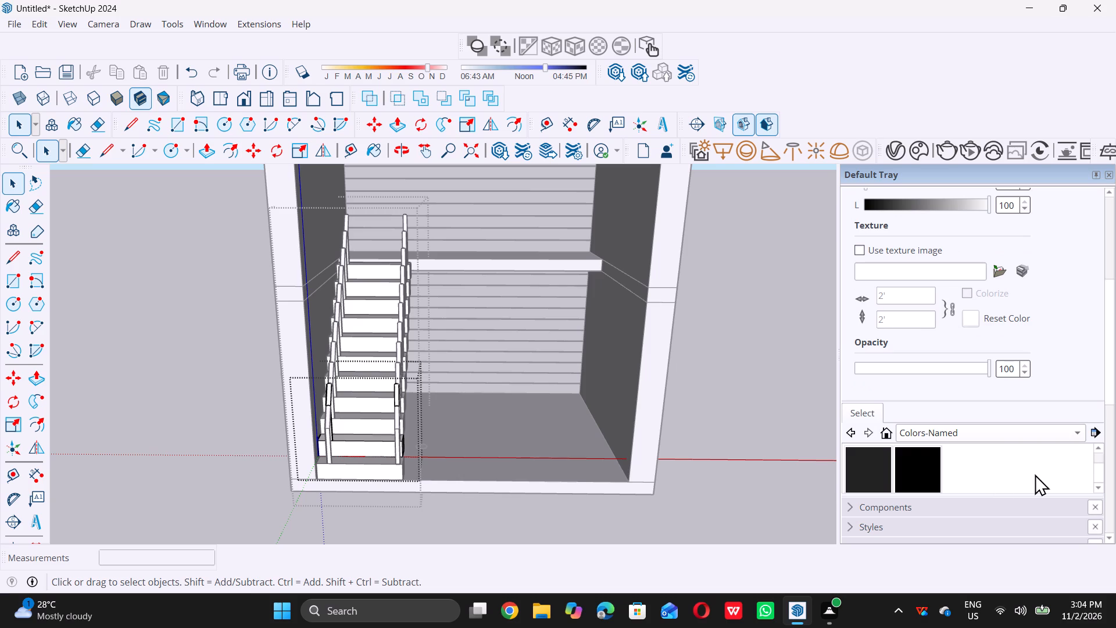
scroll(1035, 474, "up", 1)
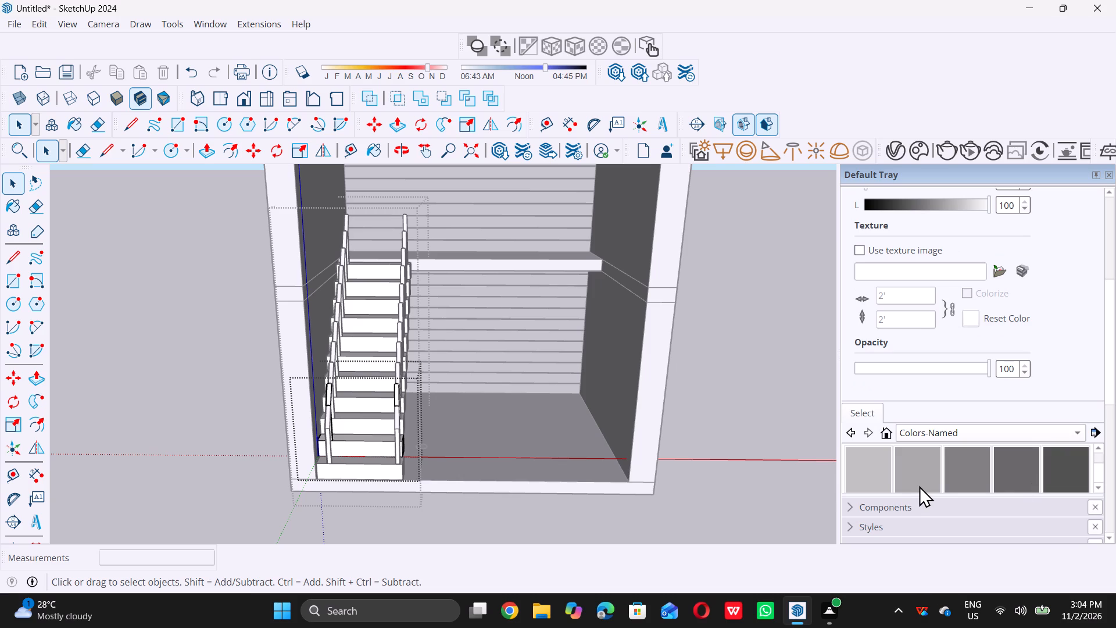
scroll(919, 485, "down", 1)
scroll(919, 484, "up", 2)
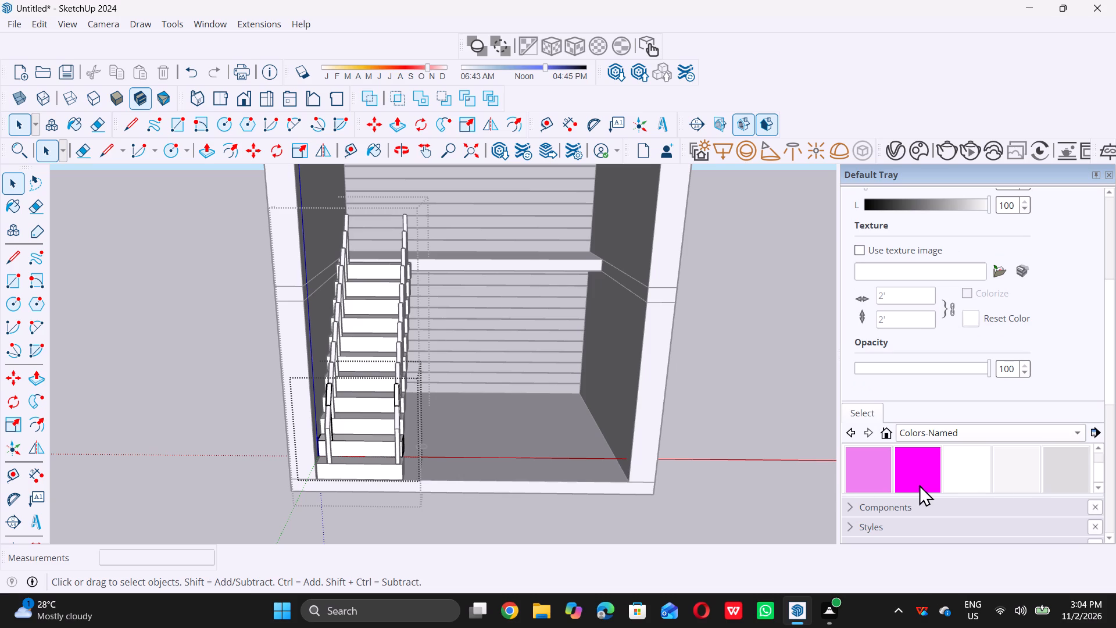
scroll(919, 484, "down", 1)
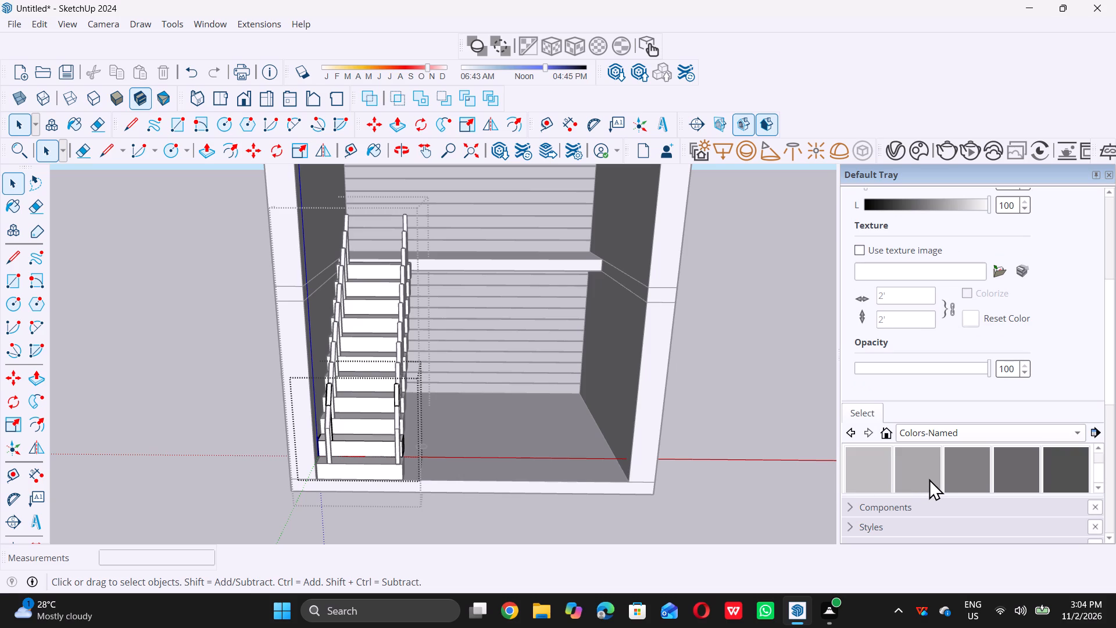
double_click(927, 473)
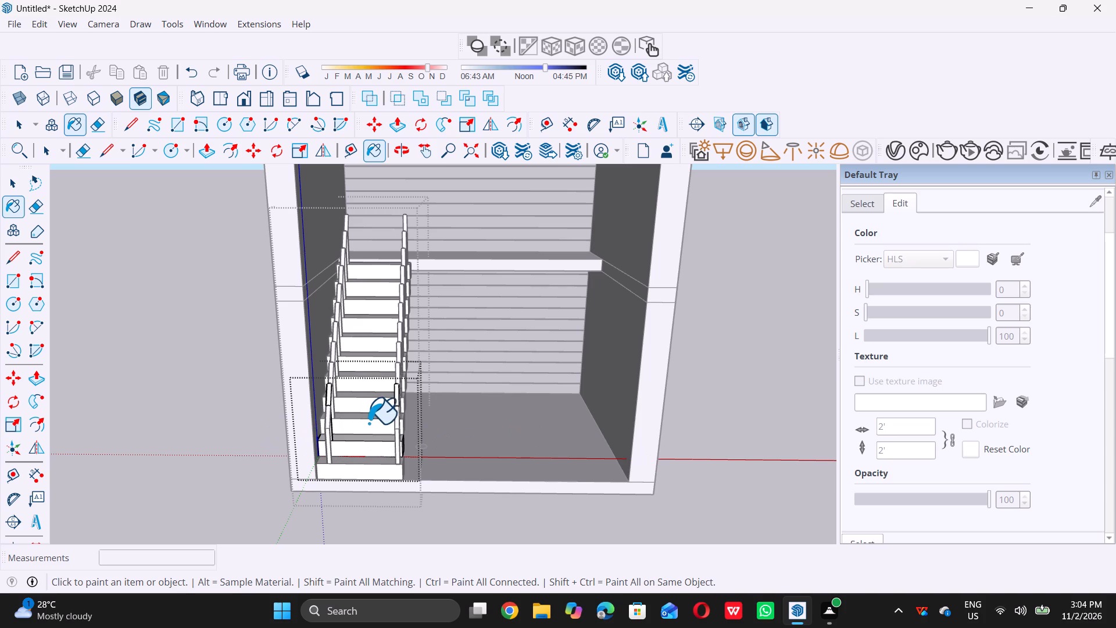
triple_click(362, 423)
triple_click(367, 424)
left_click(369, 427)
scroll(366, 441, "up", 9)
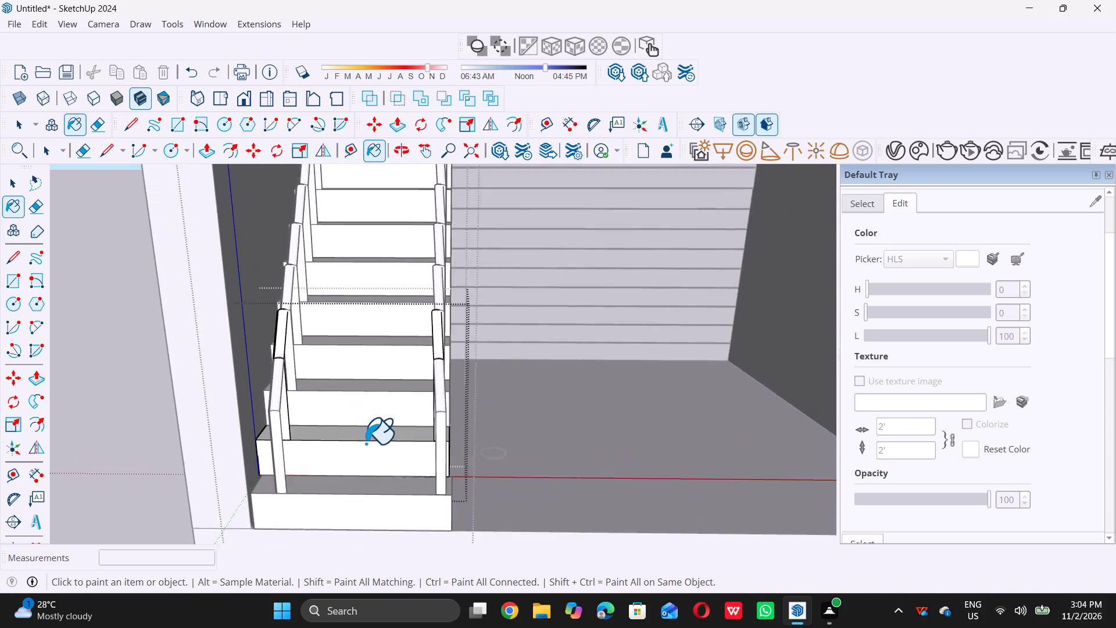
scroll(366, 431, "up", 5)
double_click(366, 432)
triple_click(369, 430)
double_click(369, 429)
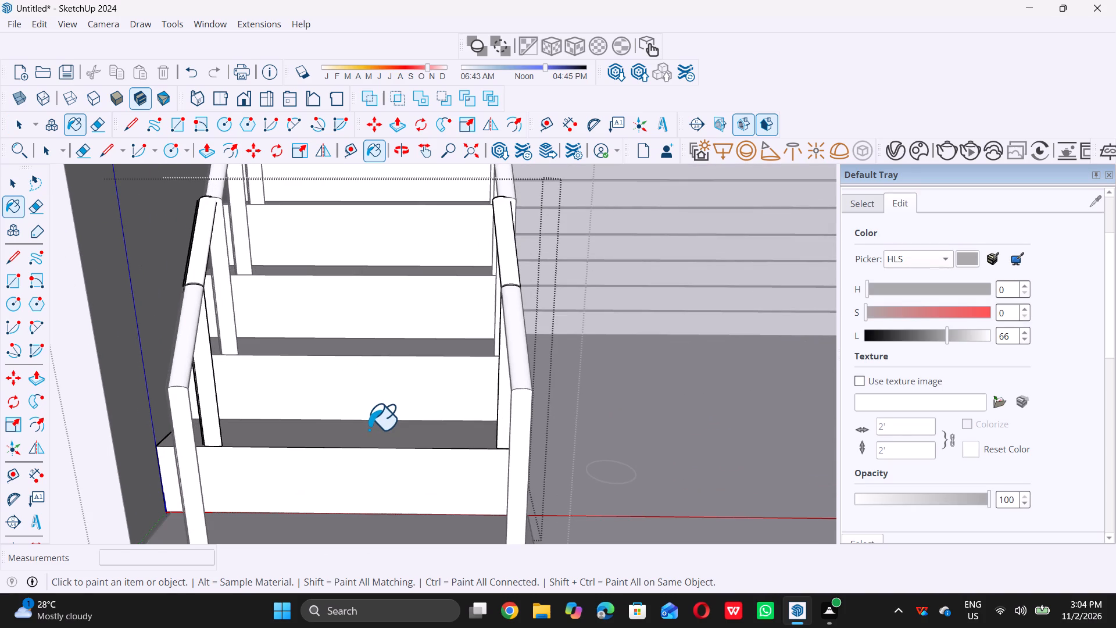
key("space")
scroll(415, 436, "down", 13)
triple_click(249, 442)
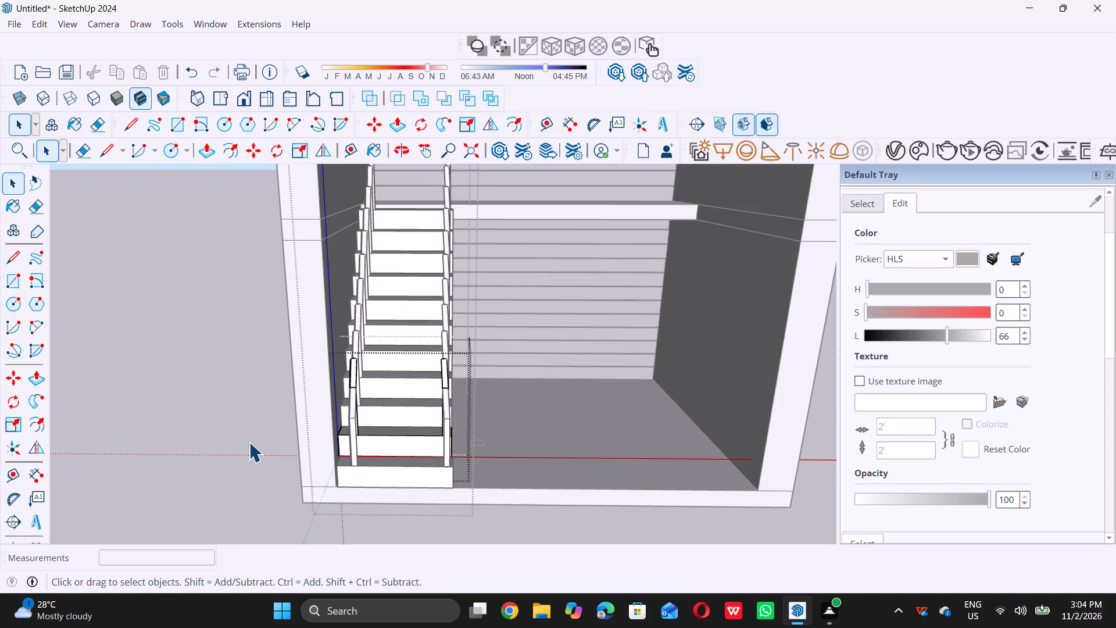
triple_click(247, 440)
triple_click(247, 439)
double_click(246, 439)
Erase the small stray circle on the floor beside the foot of the lower staircase.
scroll(392, 402, "down", 2)
middle_click_drag(392, 401, 390, 527)
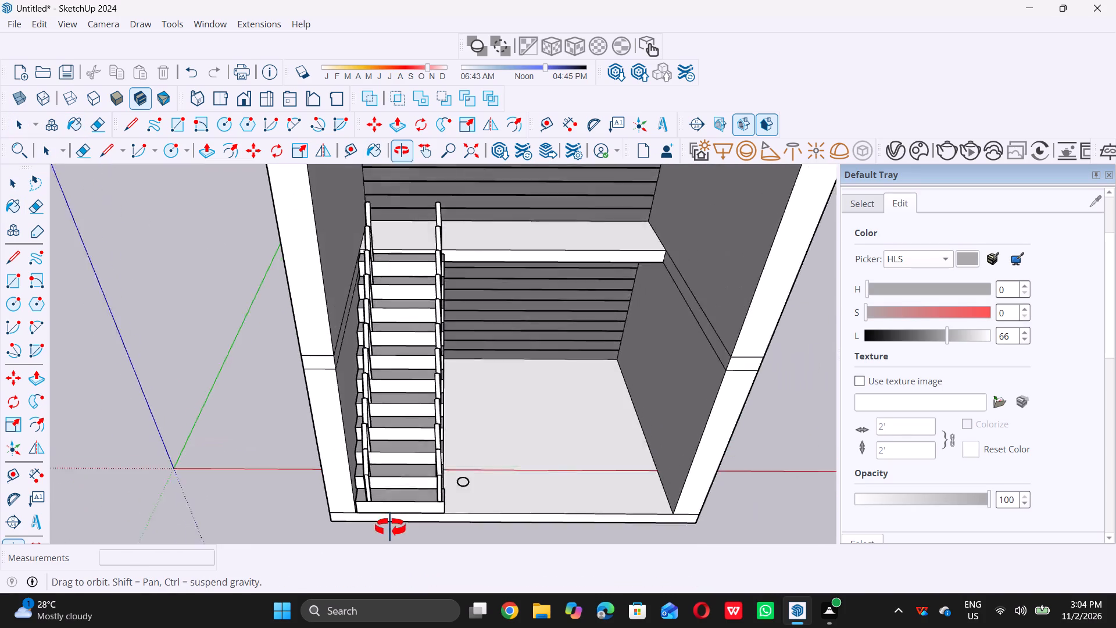
middle_click_drag(390, 527, 323, 374)
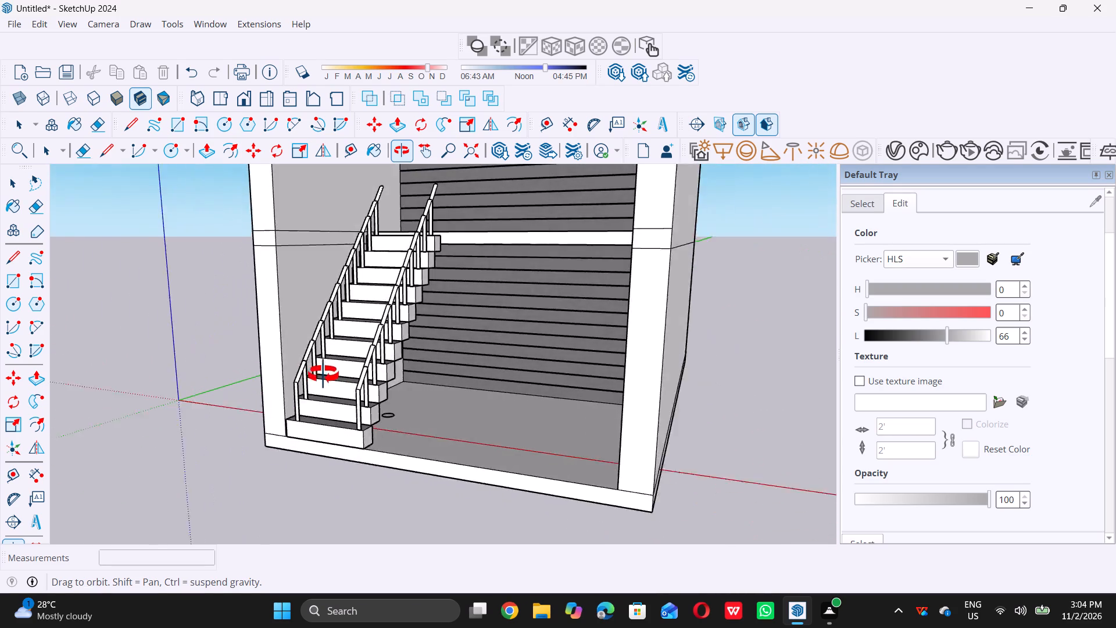
middle_click_drag(323, 374, 405, 380)
scroll(512, 428, "up", 5)
scroll(443, 416, "up", 5)
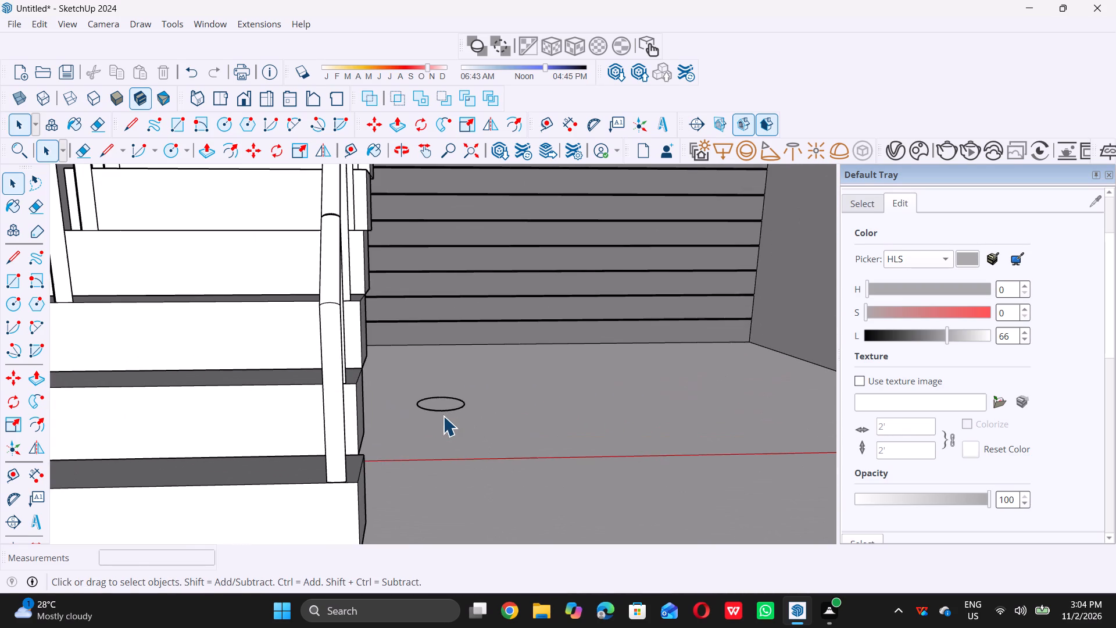
double_click(443, 416)
scroll(443, 416, "down", 5)
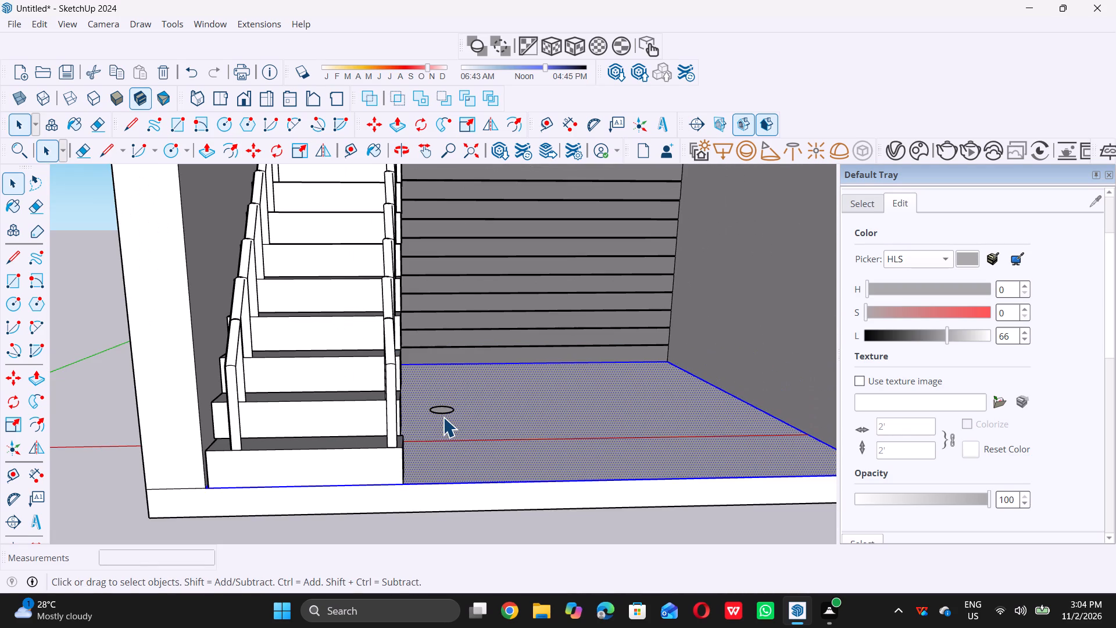
double_click(443, 417)
double_click(69, 480)
middle_click_drag(553, 408, 480, 529)
scroll(473, 437, "down", 7)
scroll(395, 474, "up", 6)
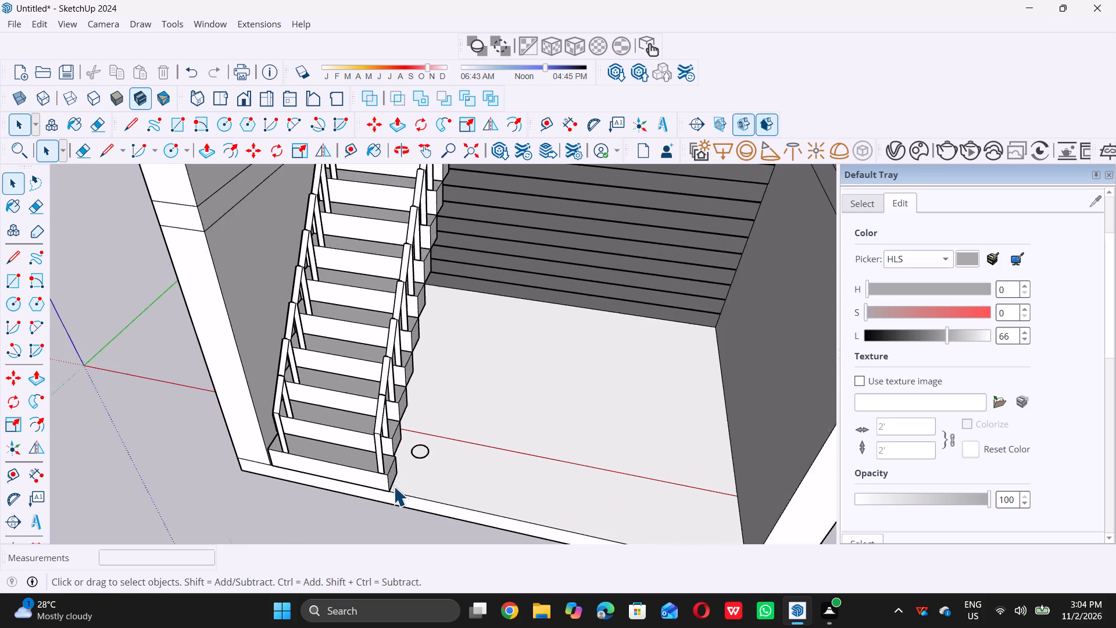
scroll(397, 479, "up", 5)
key("e")
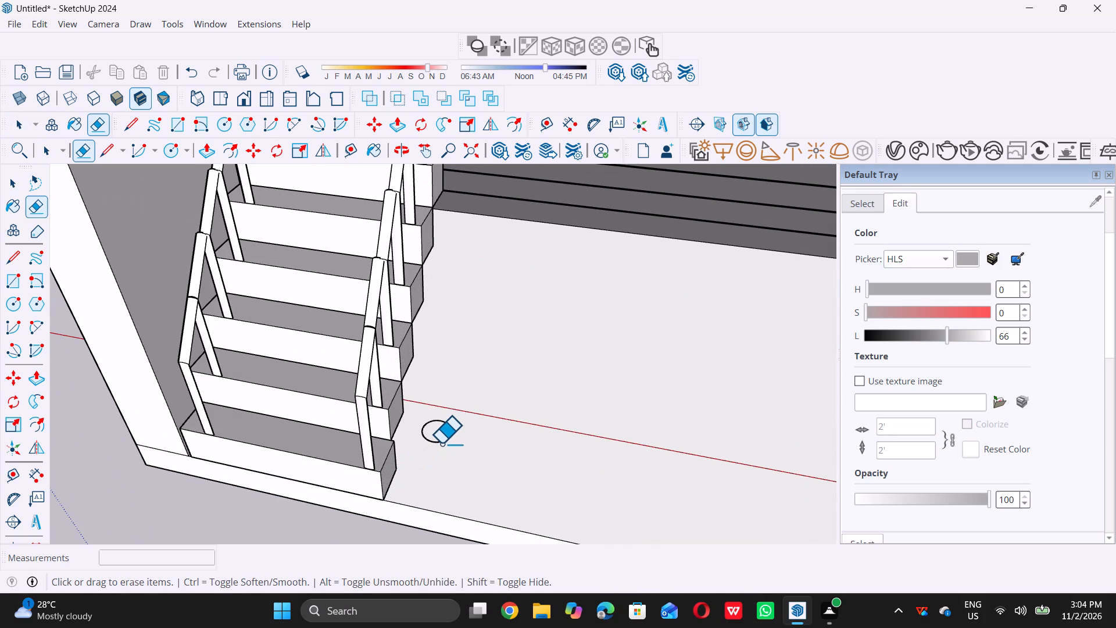
left_click(441, 440)
double_click(441, 440)
scroll(440, 443, "down", 4)
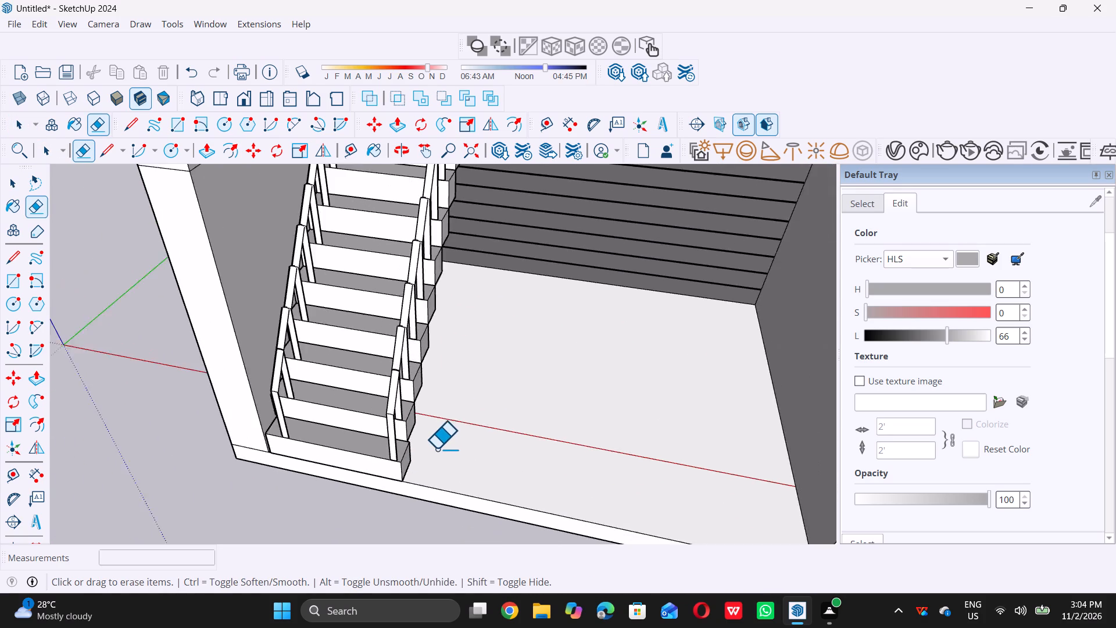
scroll(437, 448, "down", 10)
key("space")
Copy the whole lower staircase group along the red axis from its bottom front corner into the empty space beside the building.
scroll(432, 468, "down", 8)
middle_click_drag(355, 441, 406, 363)
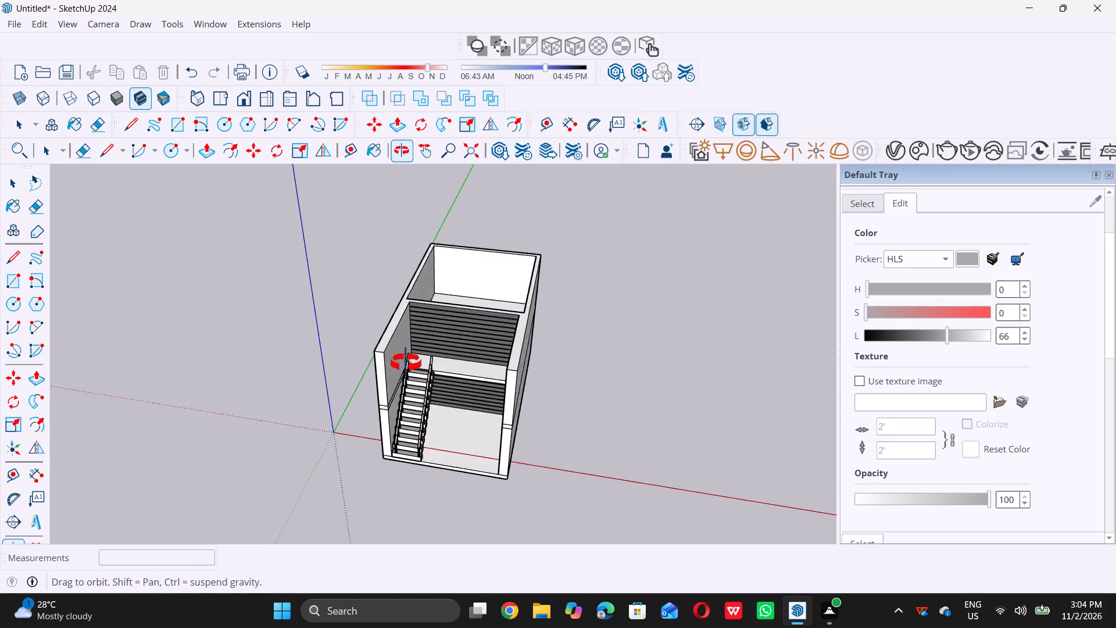
middle_click_drag(406, 363, 399, 360)
scroll(394, 400, "up", 6)
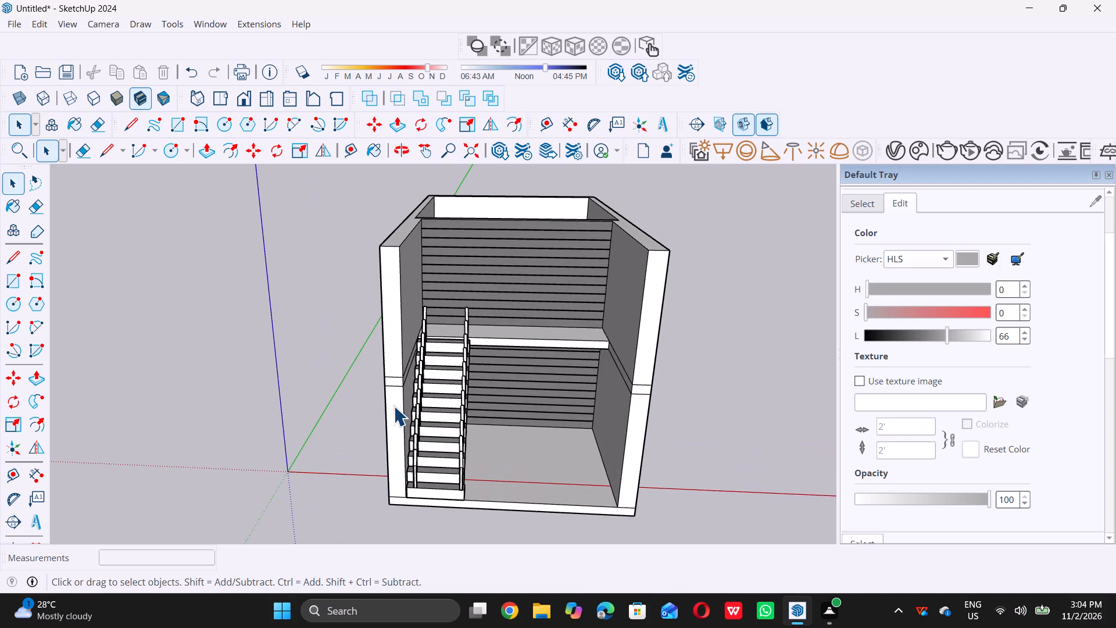
scroll(381, 387, "down", 7)
middle_click_drag(377, 419, 400, 404)
middle_click(399, 404)
scroll(403, 436, "up", 6)
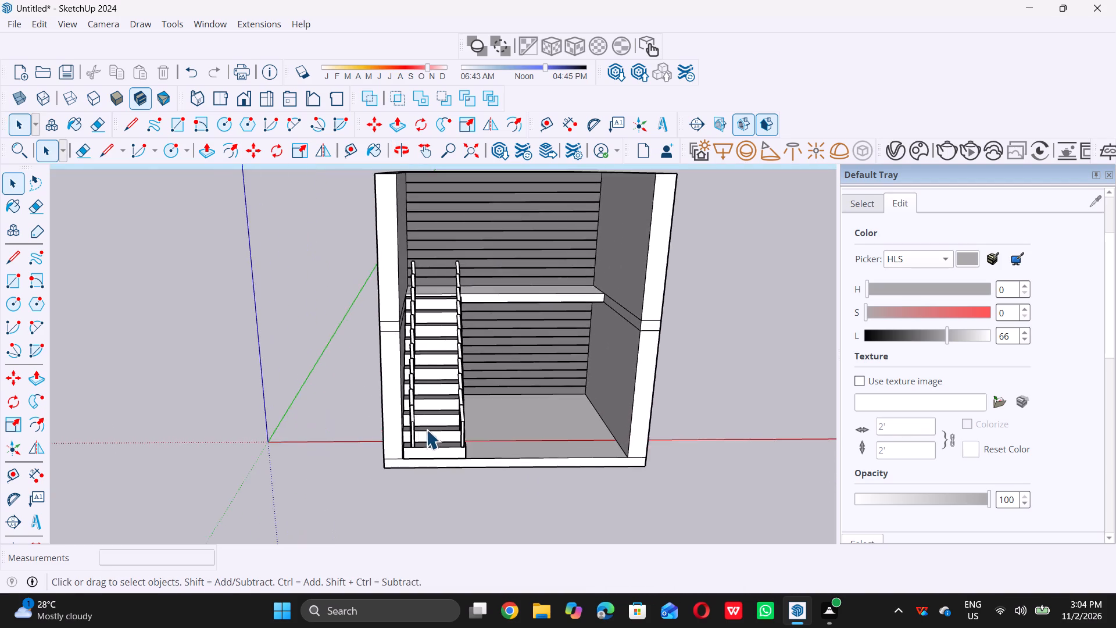
scroll(437, 431, "up", 8)
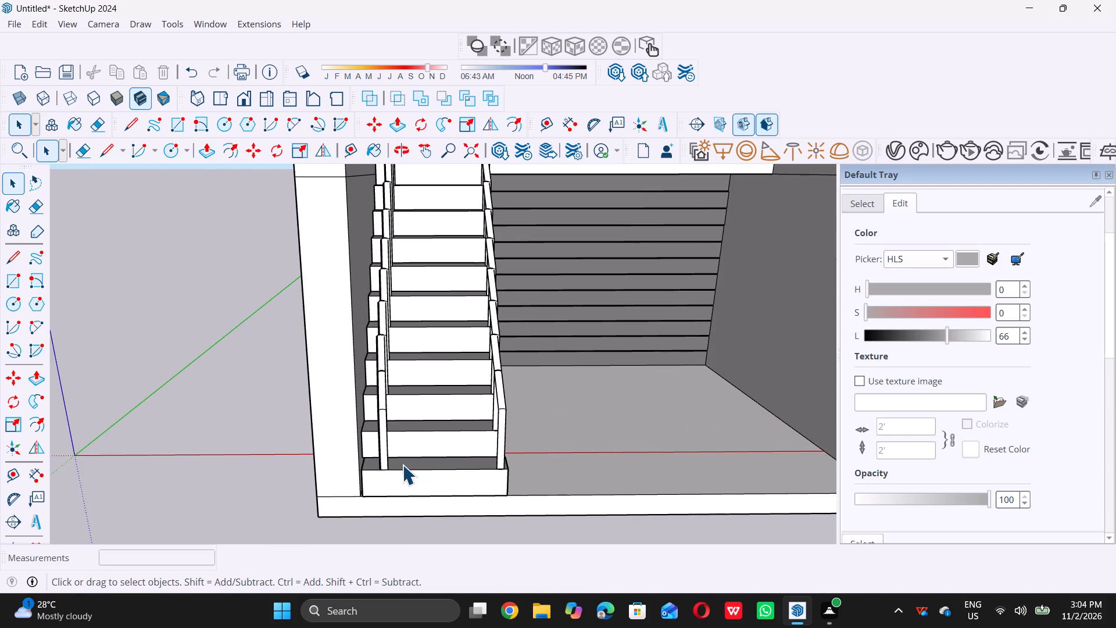
double_click(401, 465)
scroll(396, 468, "down", 11)
left_click(235, 461)
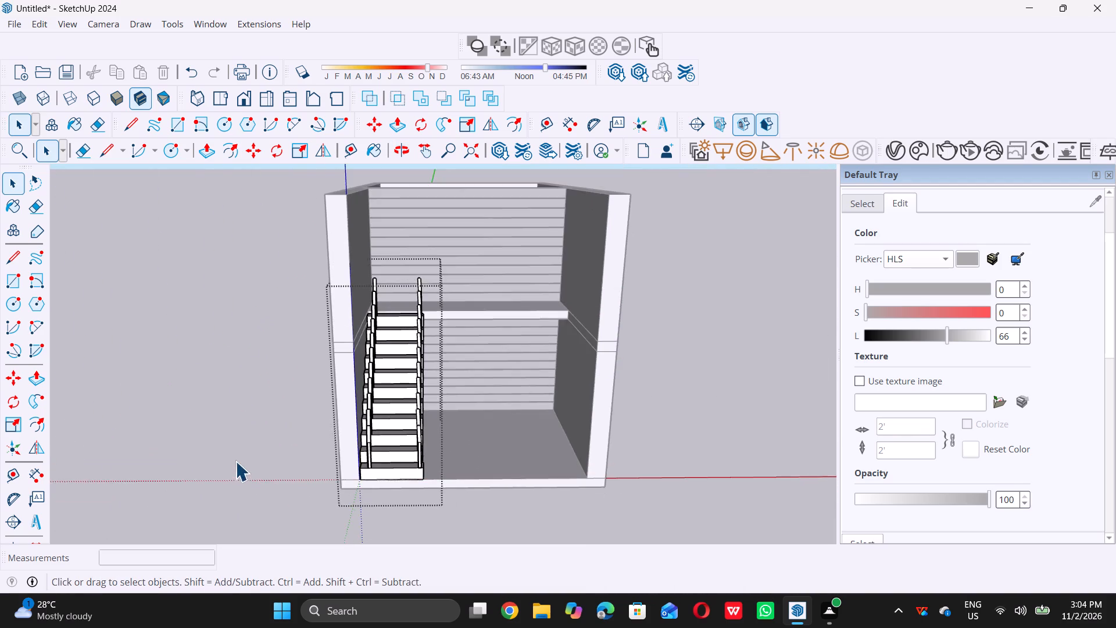
left_click(386, 466)
scroll(427, 480, "up", 4)
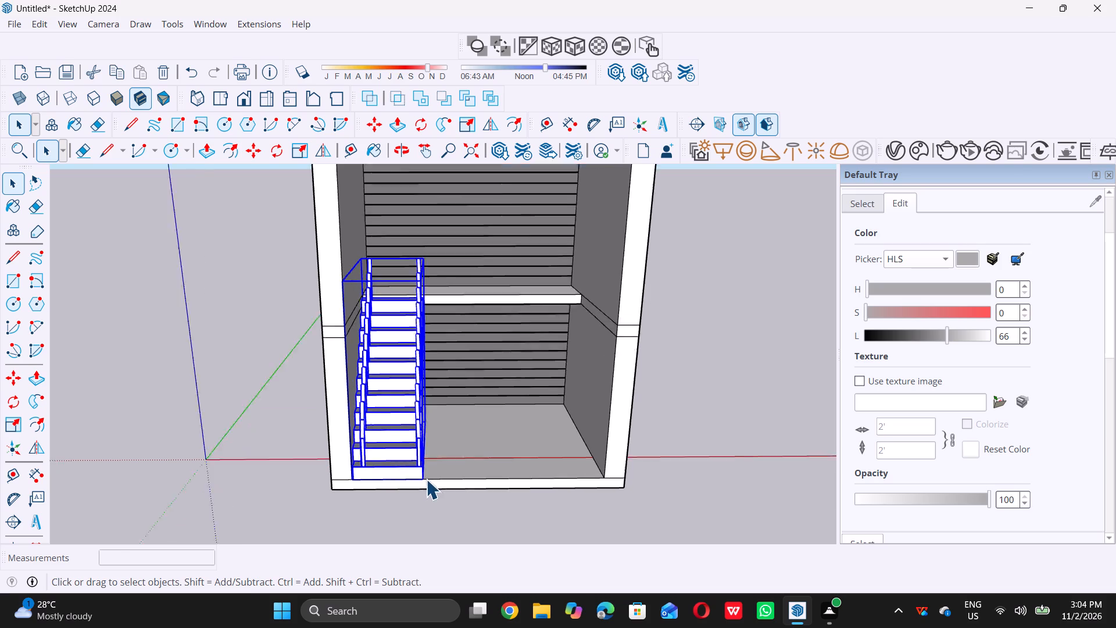
scroll(426, 479, "up", 2)
key("m")
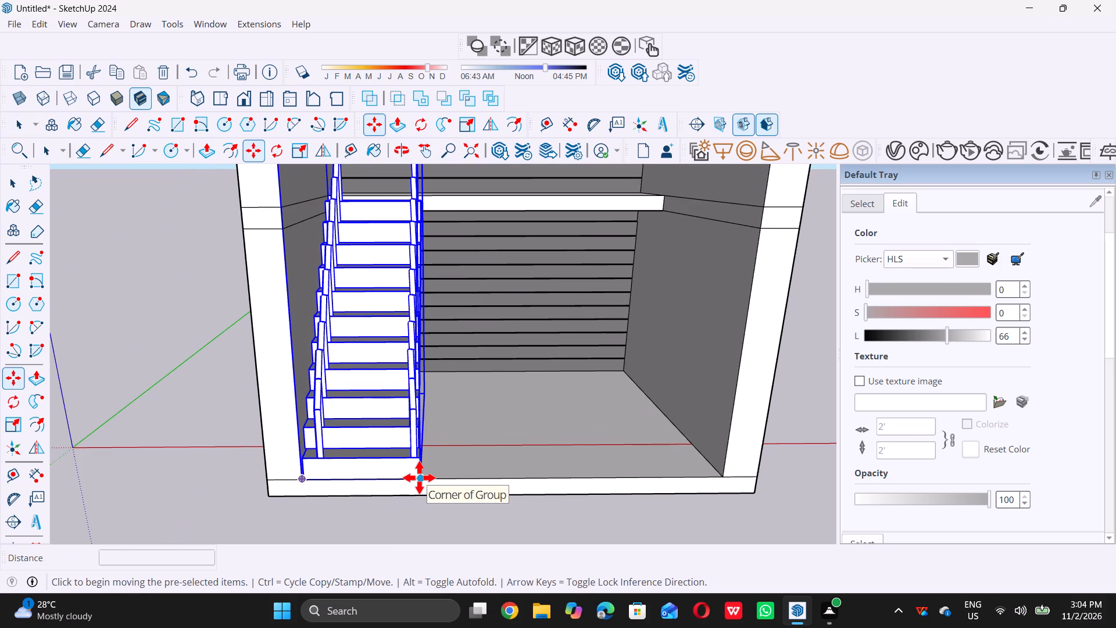
left_click(419, 477)
scroll(419, 477, "down", 11)
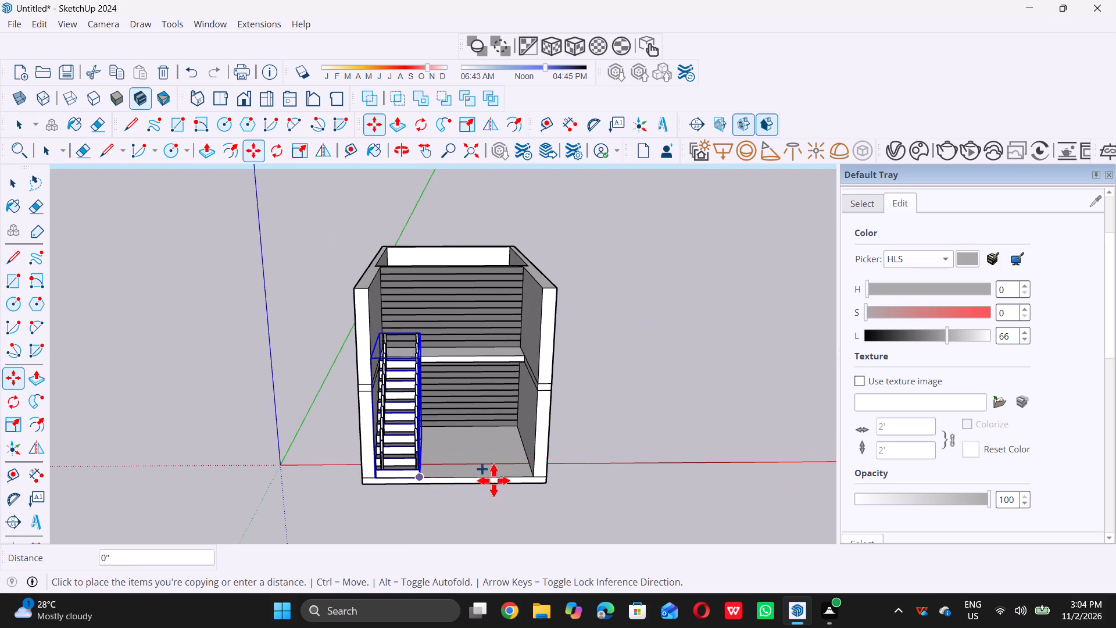
triple_click(673, 479)
left_click(673, 480)
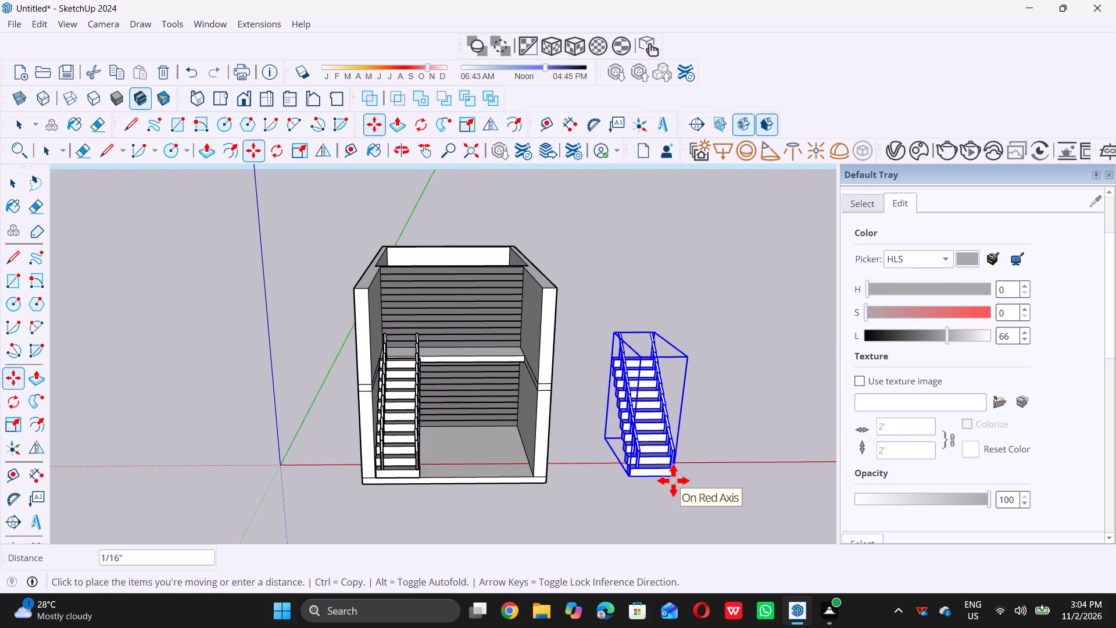
key("space")
Rotate the copied staircase half a turn on the ground plane so it climbs in the opposite direction.
middle_click_drag(650, 489, 571, 437)
scroll(571, 437, "up", 1)
scroll(571, 442, "down", 1)
scroll(570, 443, "up", 1)
scroll(570, 445, "down", 6)
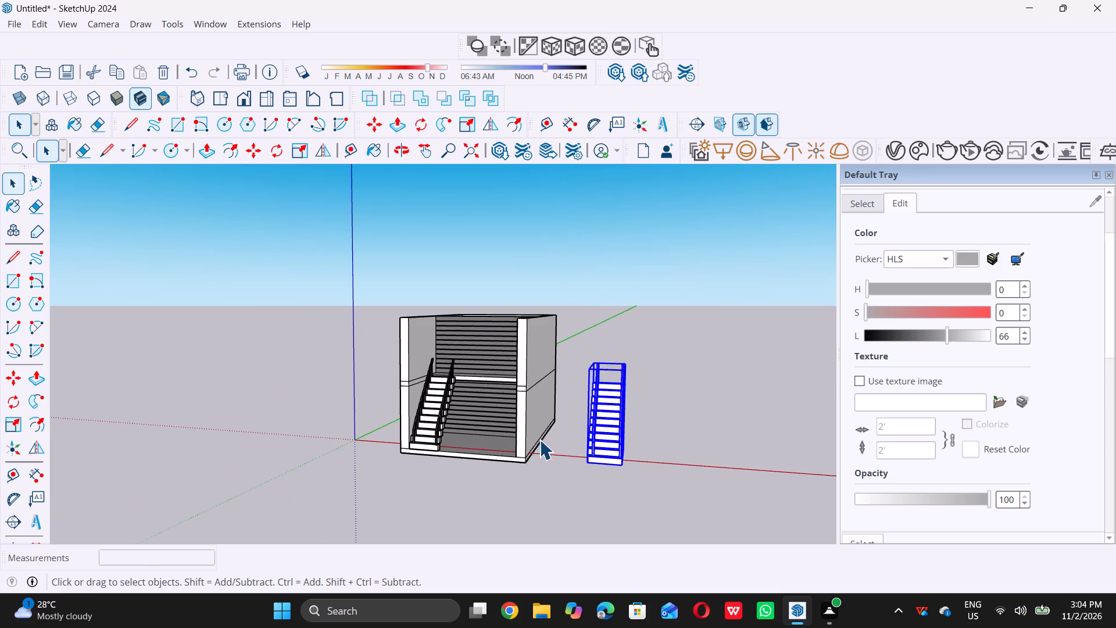
scroll(536, 429, "down", 6)
middle_click_drag(532, 452, 560, 504)
scroll(560, 506, "up", 3)
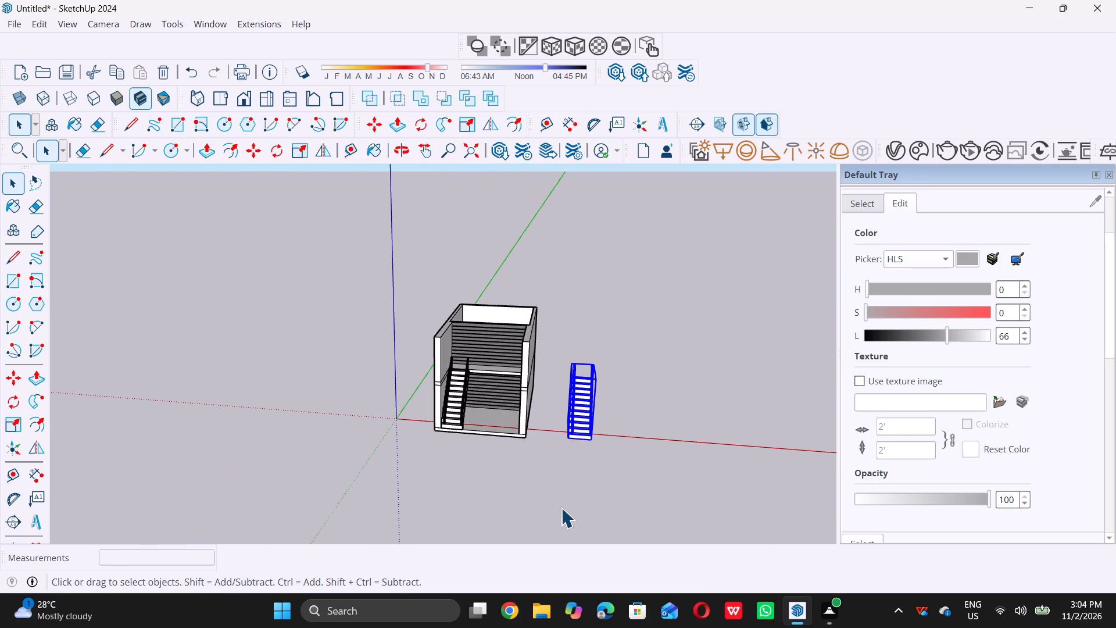
key("q")
double_click(626, 499)
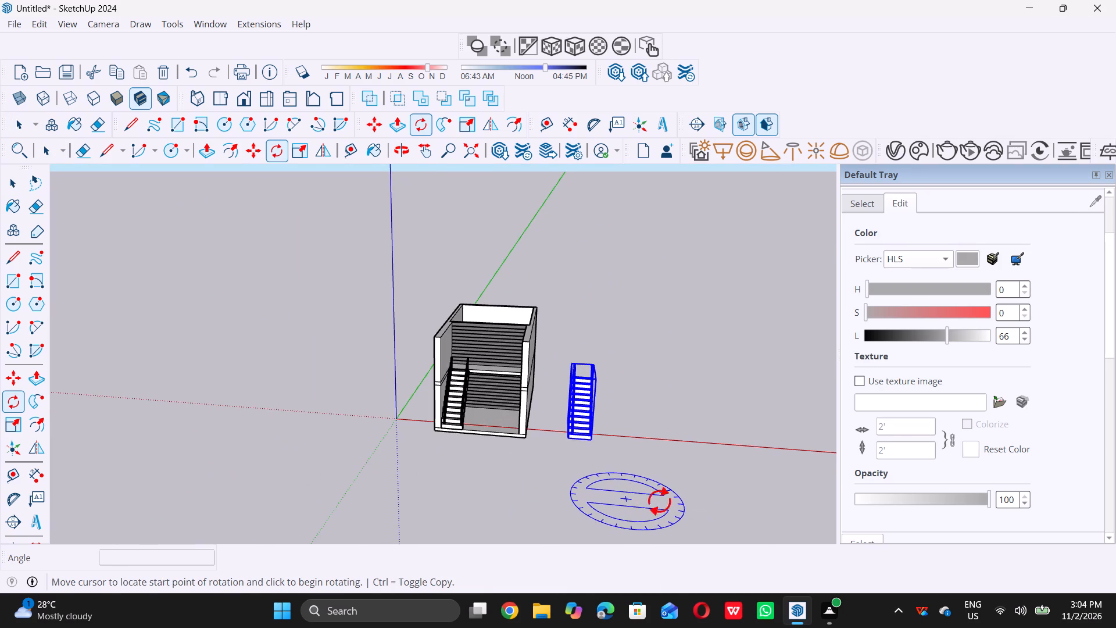
left_click(711, 508)
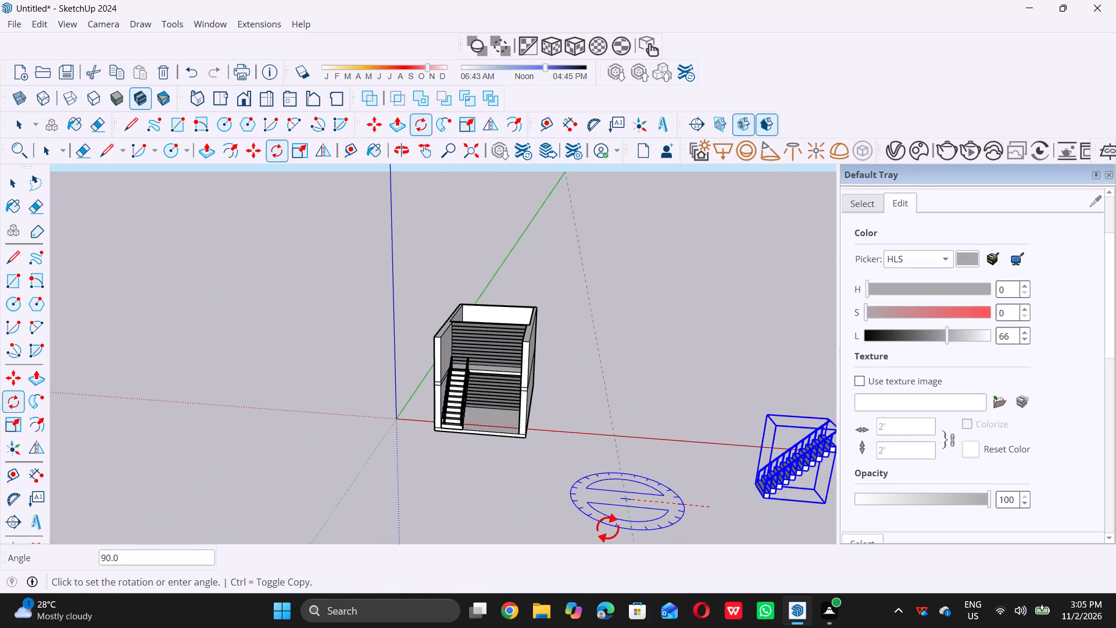
double_click(566, 498)
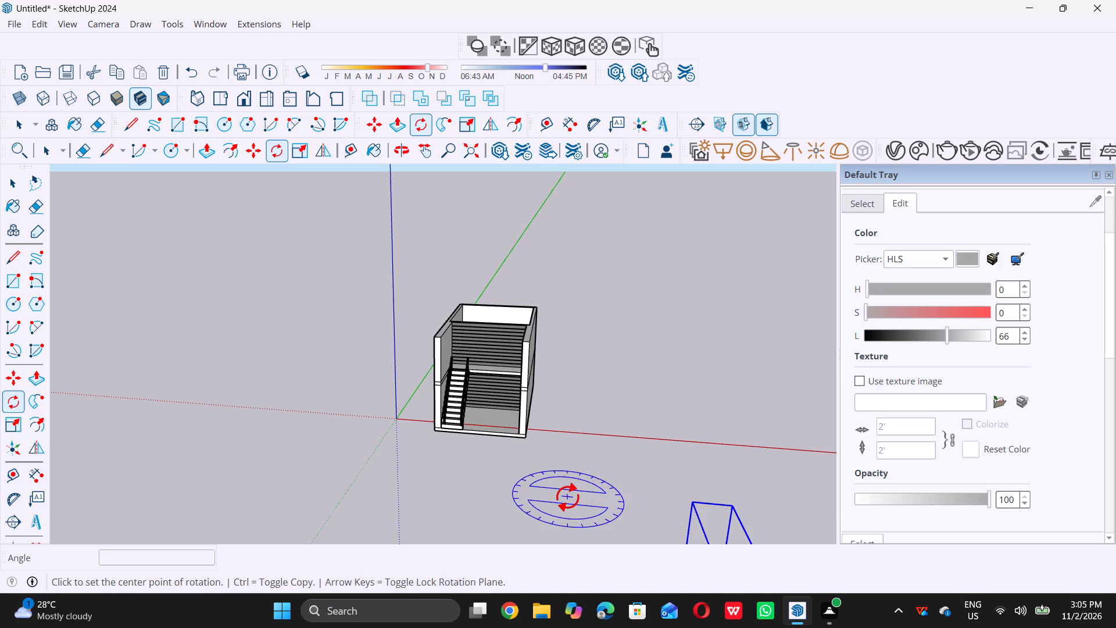
key("space")
Move the rotated staircase by the bottom corner of its first step onto the landing near the side wall, about 66' 7" away.
scroll(571, 493, "down", 18)
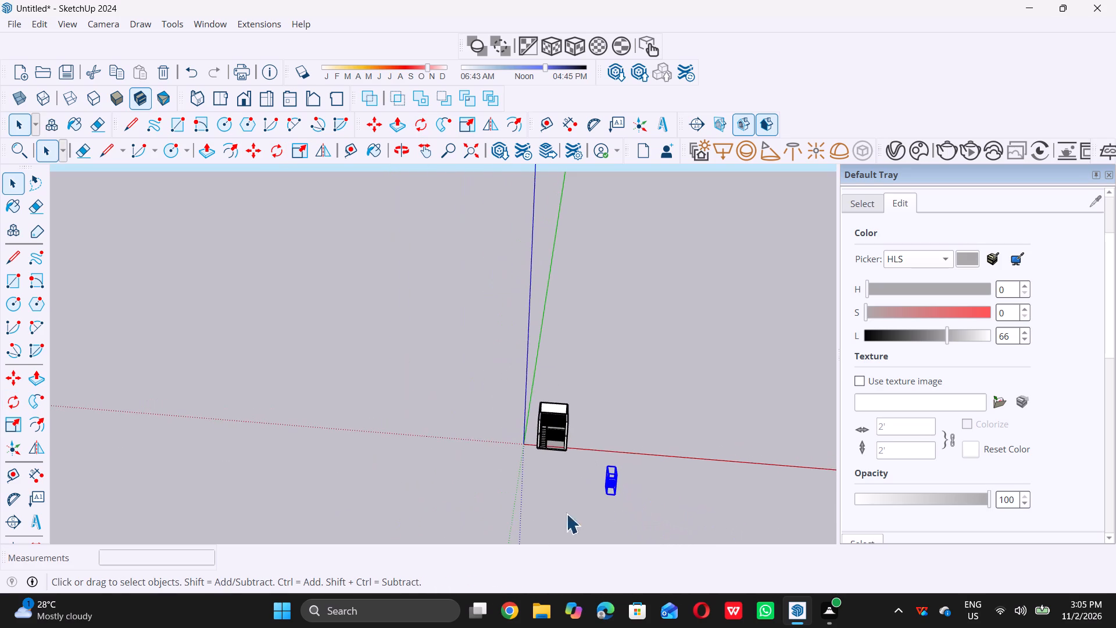
middle_click_drag(628, 496, 678, 474)
scroll(575, 449, "up", 5)
scroll(519, 443, "down", 6)
middle_click_drag(542, 500, 702, 523)
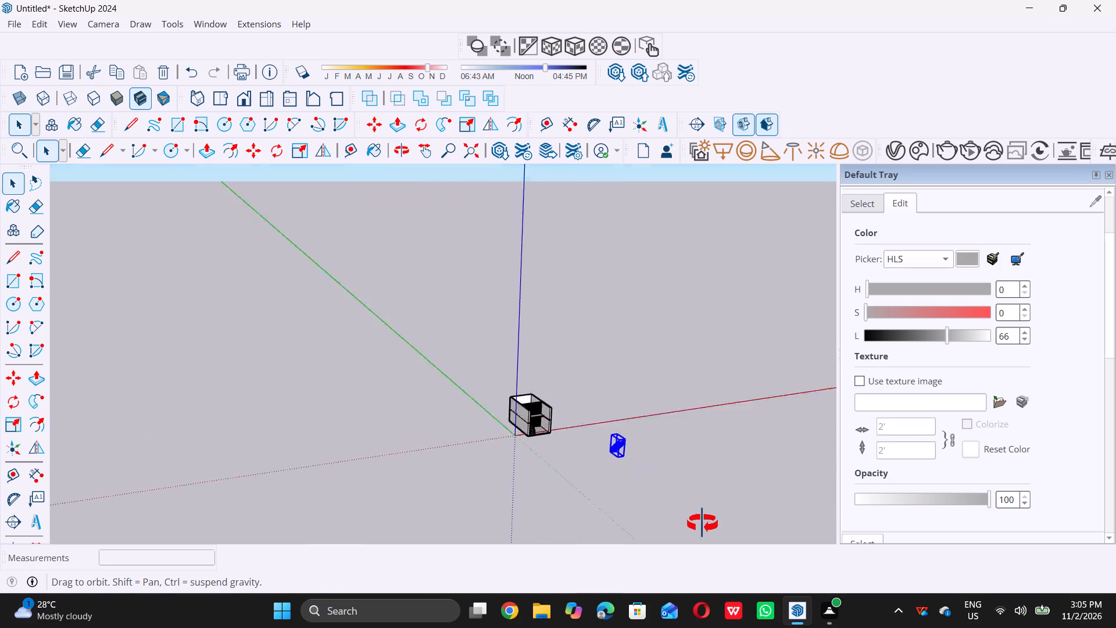
middle_click_drag(702, 523, 749, 525)
scroll(580, 445, "up", 6)
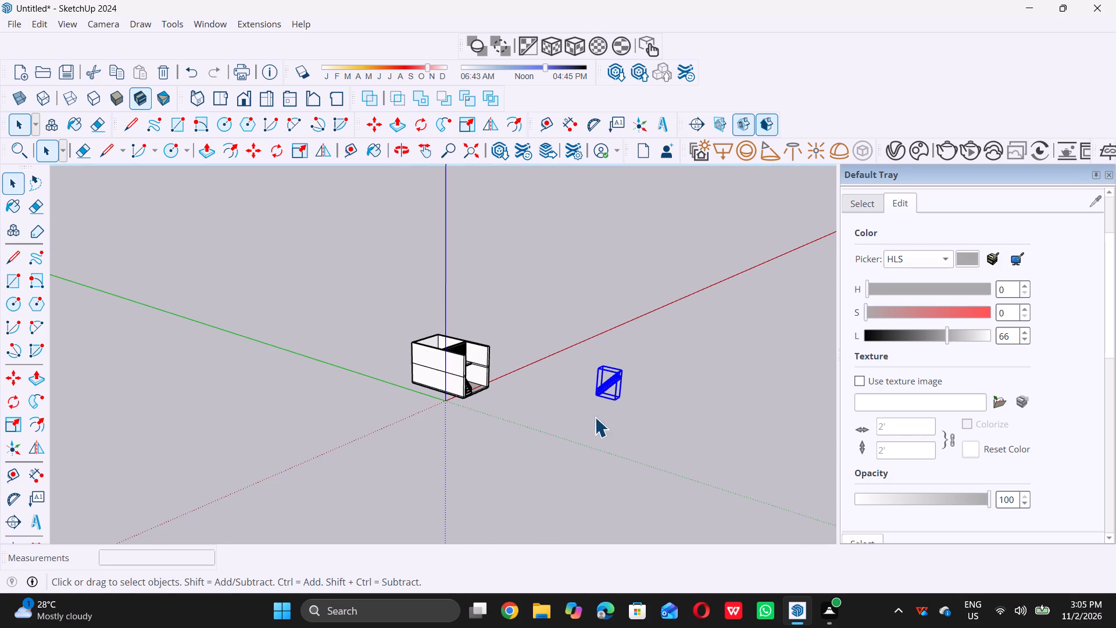
scroll(595, 399, "up", 14)
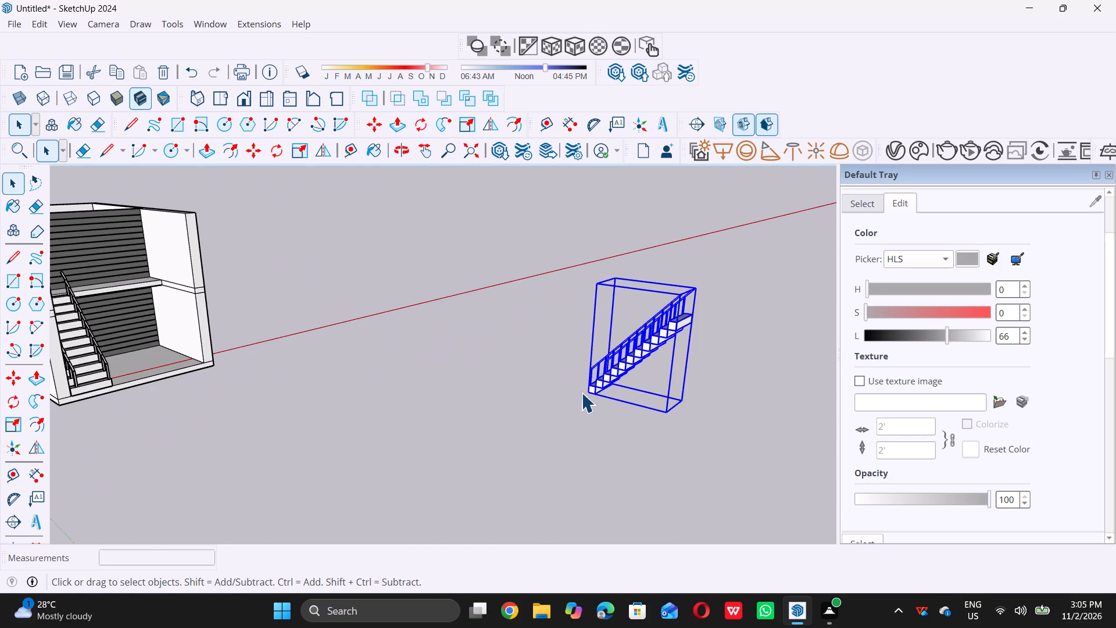
scroll(582, 389, "up", 20)
scroll(582, 389, "up", 4)
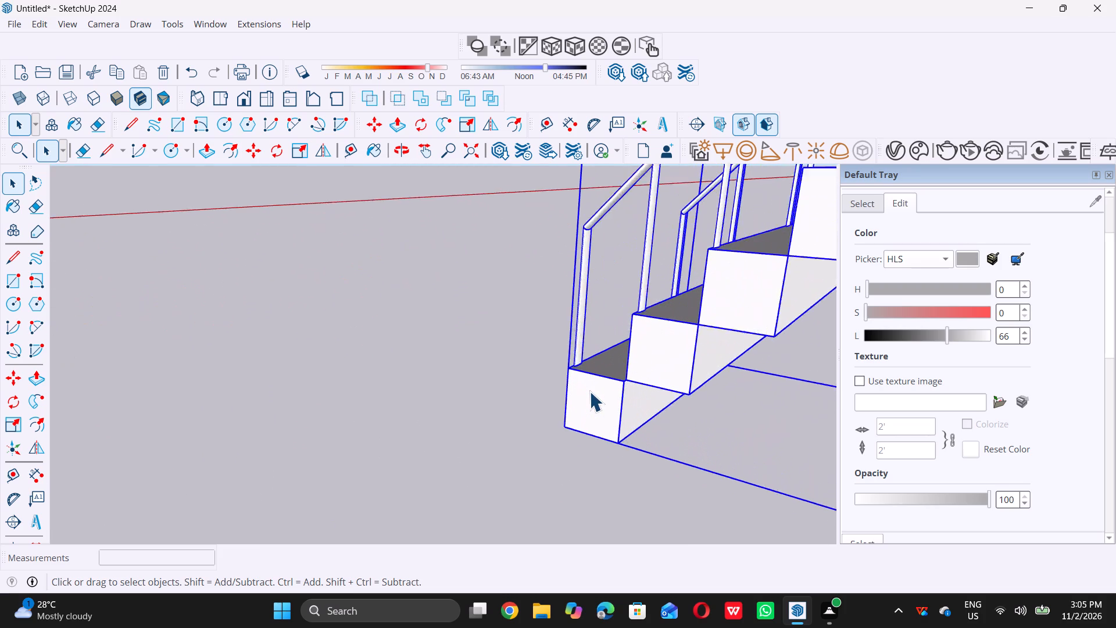
scroll(589, 391, "up", 1)
key("m")
double_click(554, 444)
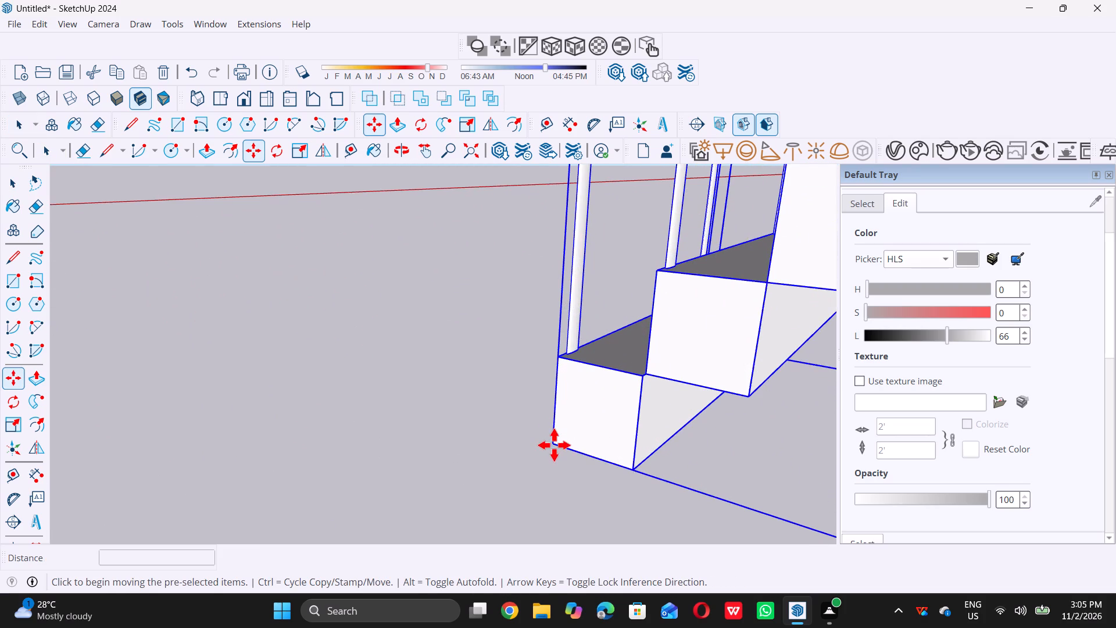
scroll(553, 444, "down", 16)
scroll(563, 444, "up", 1)
scroll(563, 444, "down", 15)
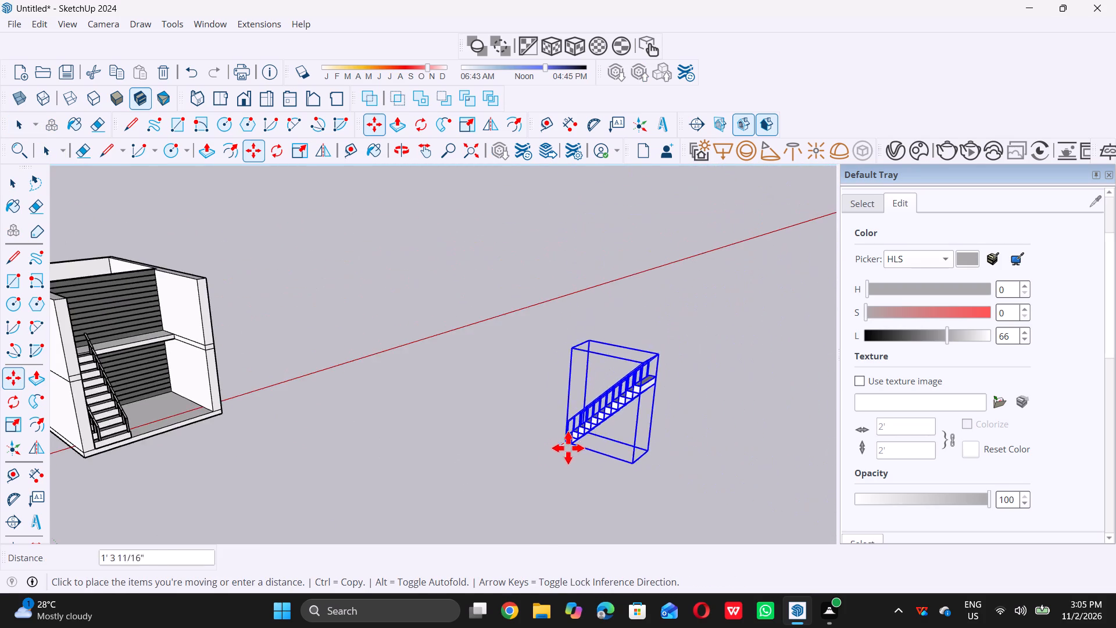
middle_click_drag(184, 340, 206, 432)
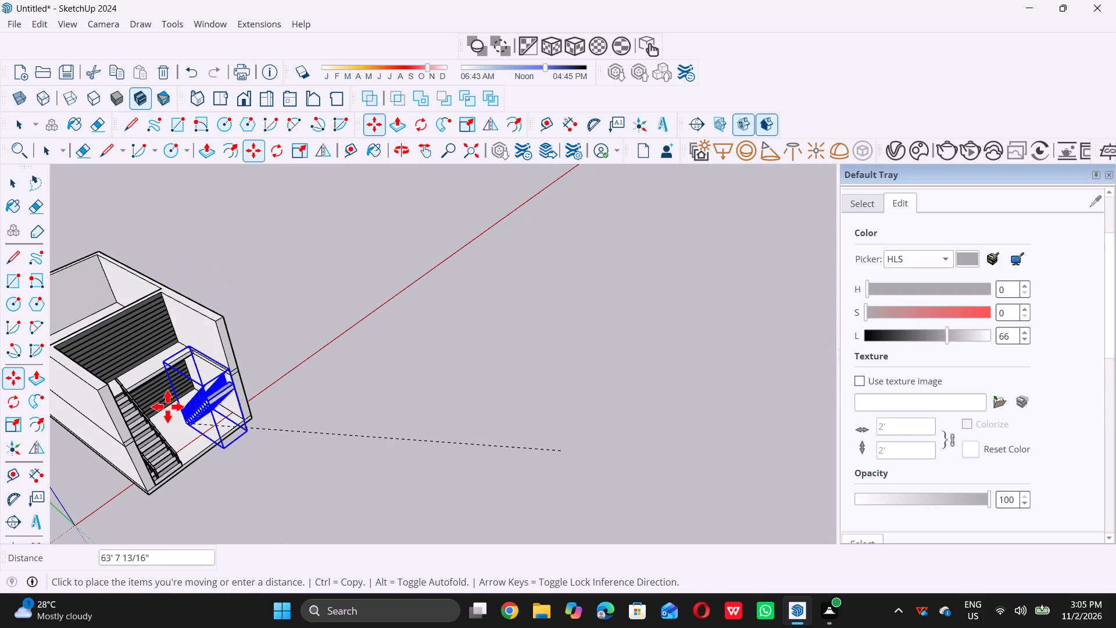
scroll(148, 386, "up", 16)
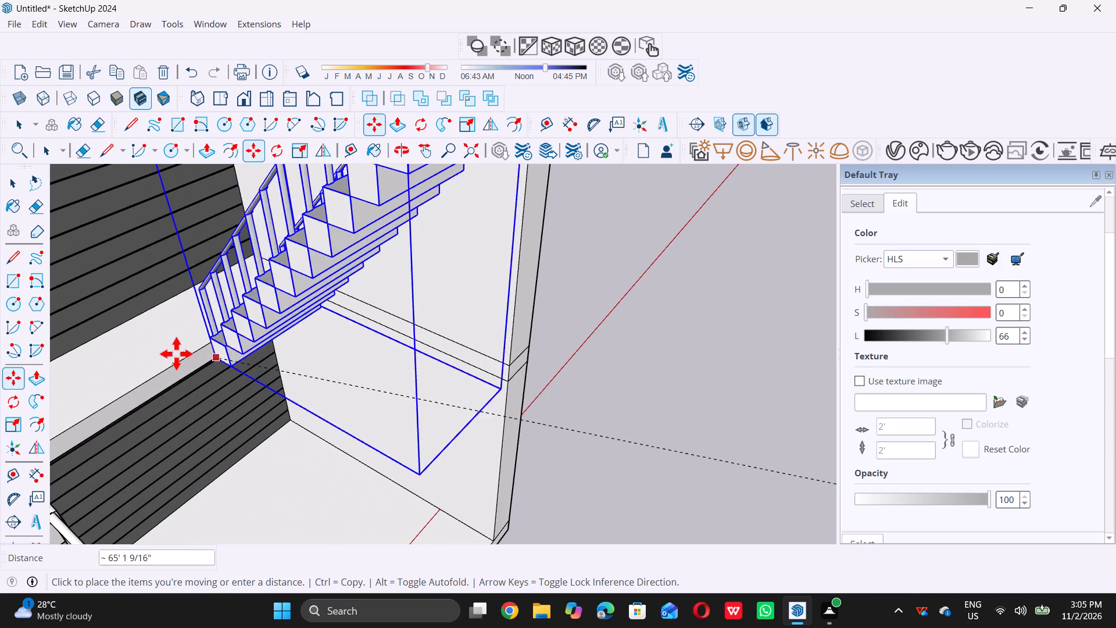
scroll(172, 356, "up", 16)
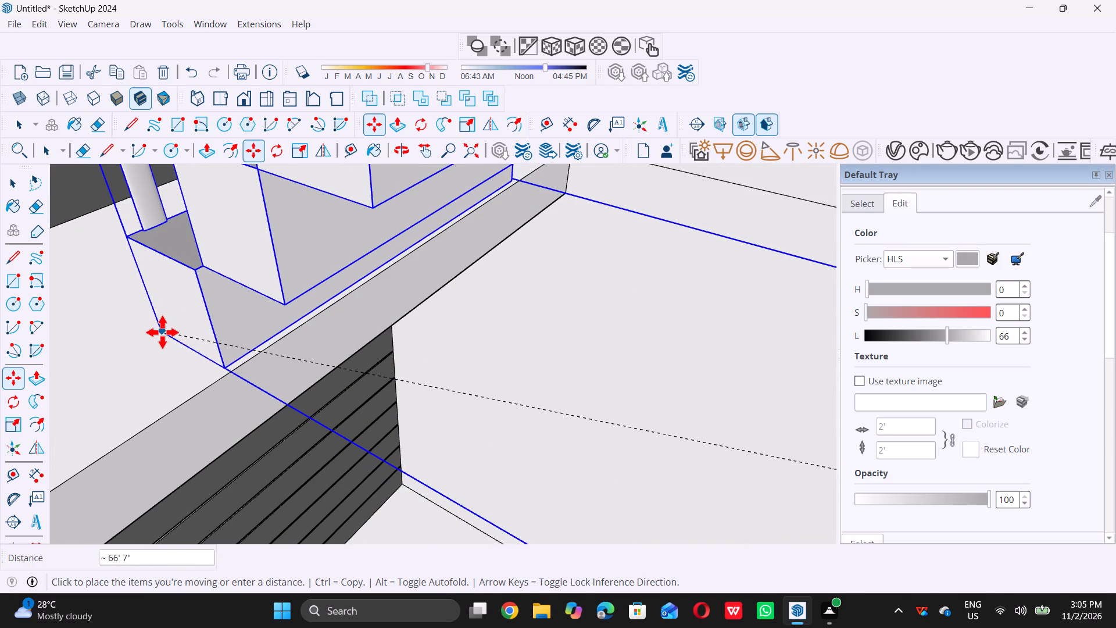
double_click(162, 332)
Shift the upper flight about 1' 8" towards the side wall, with its bottom step corner on the landing's front edge, and deselect it.
scroll(191, 374, "up", 6)
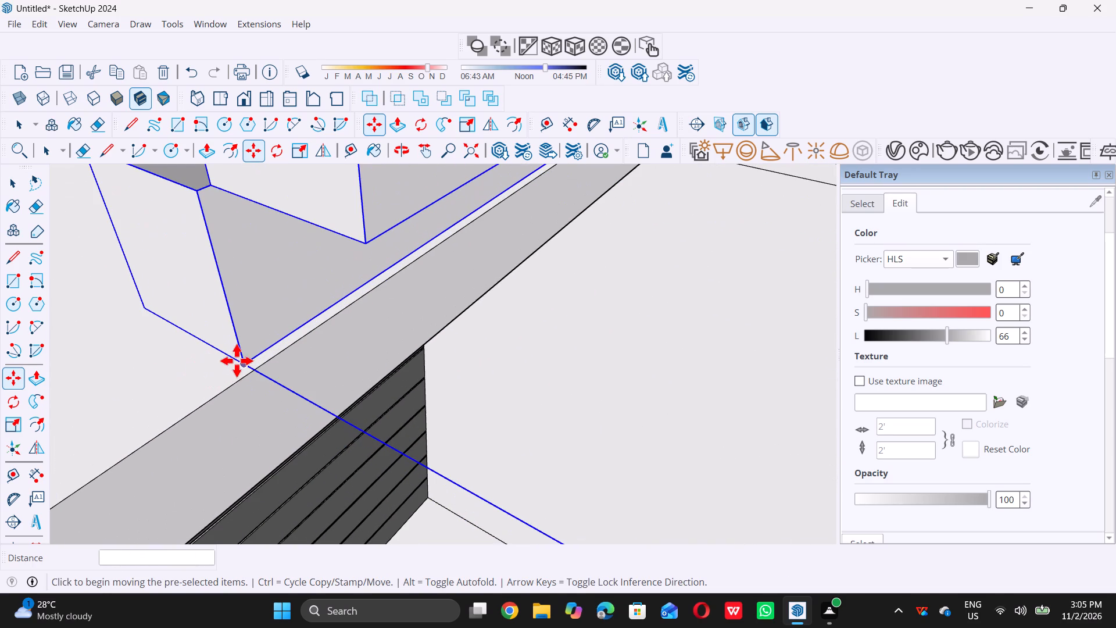
left_click(244, 362)
scroll(257, 365, "down", 6)
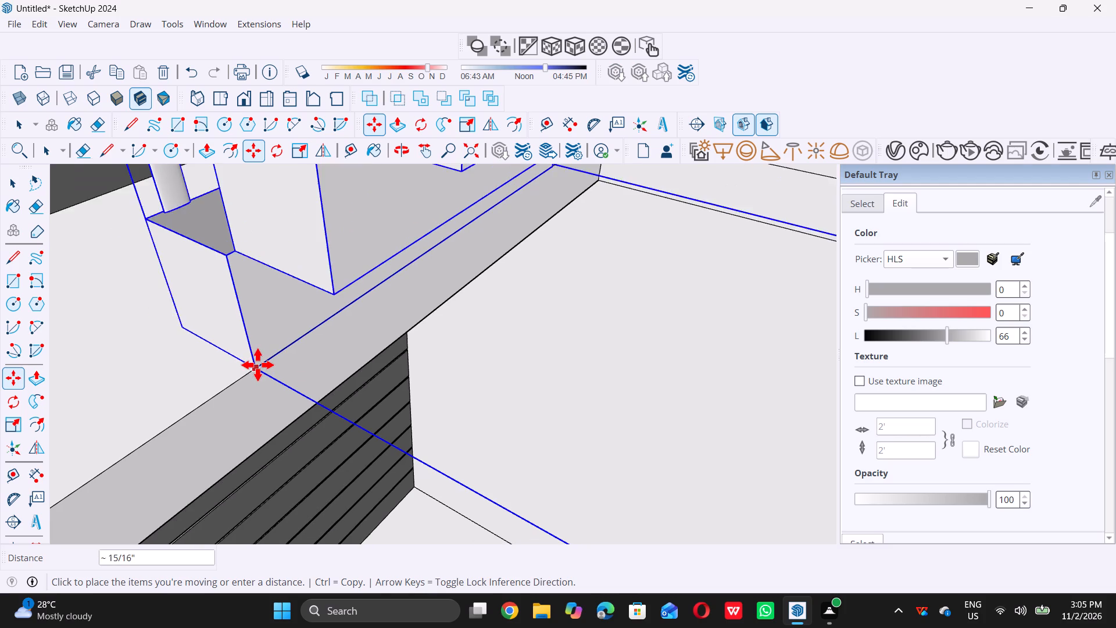
scroll(257, 365, "down", 9)
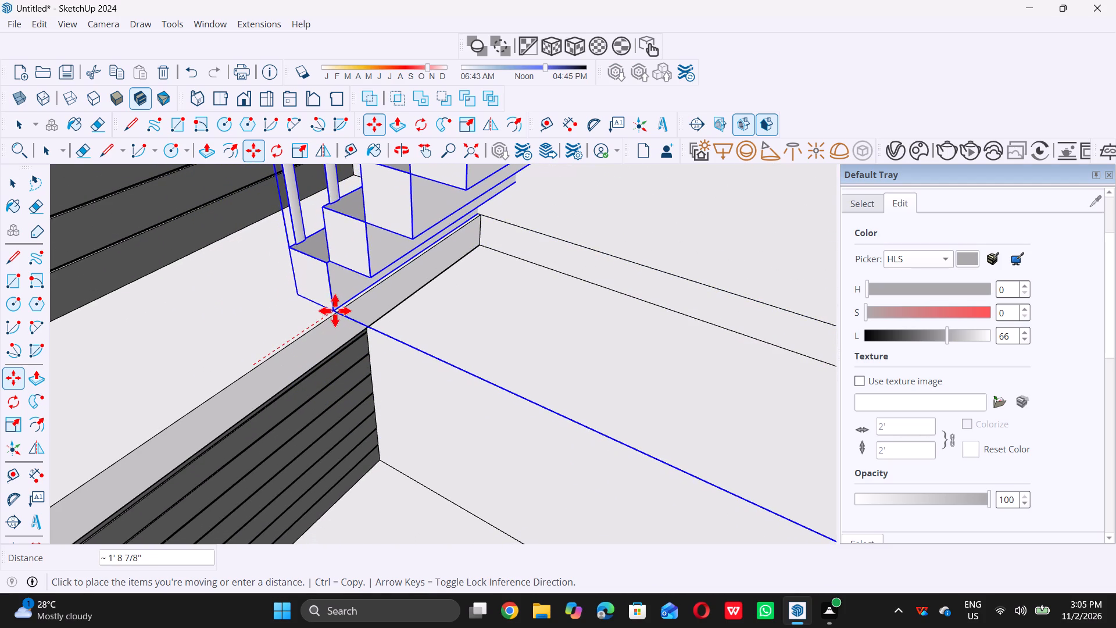
scroll(336, 311, "up", 4)
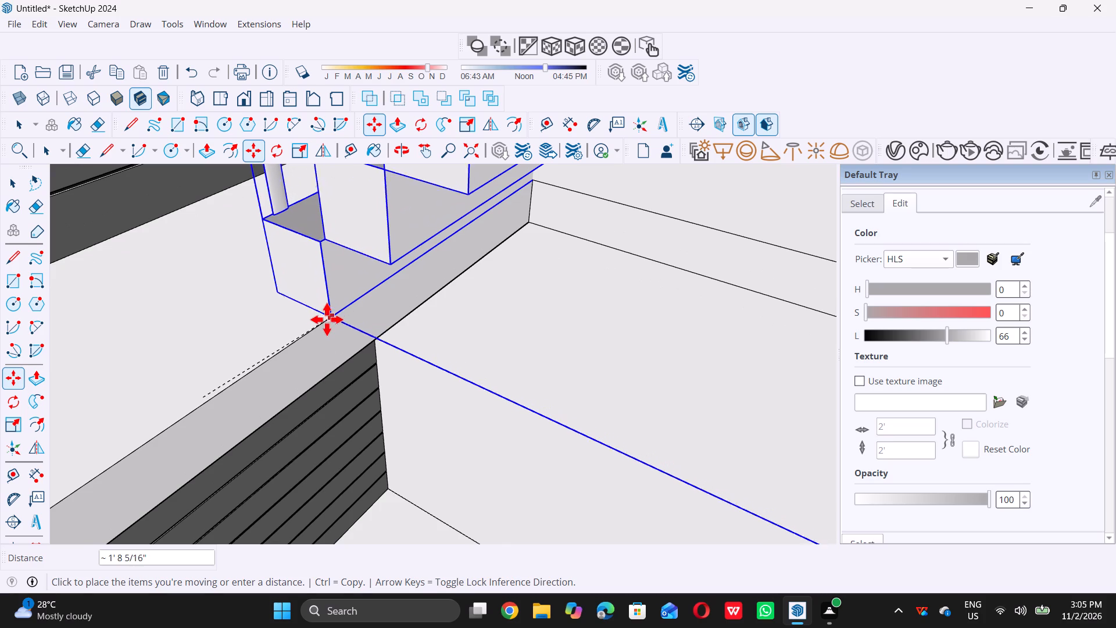
double_click(321, 323)
key("space")
scroll(319, 331, "down", 20)
scroll(319, 331, "down", 4)
double_click(619, 376)
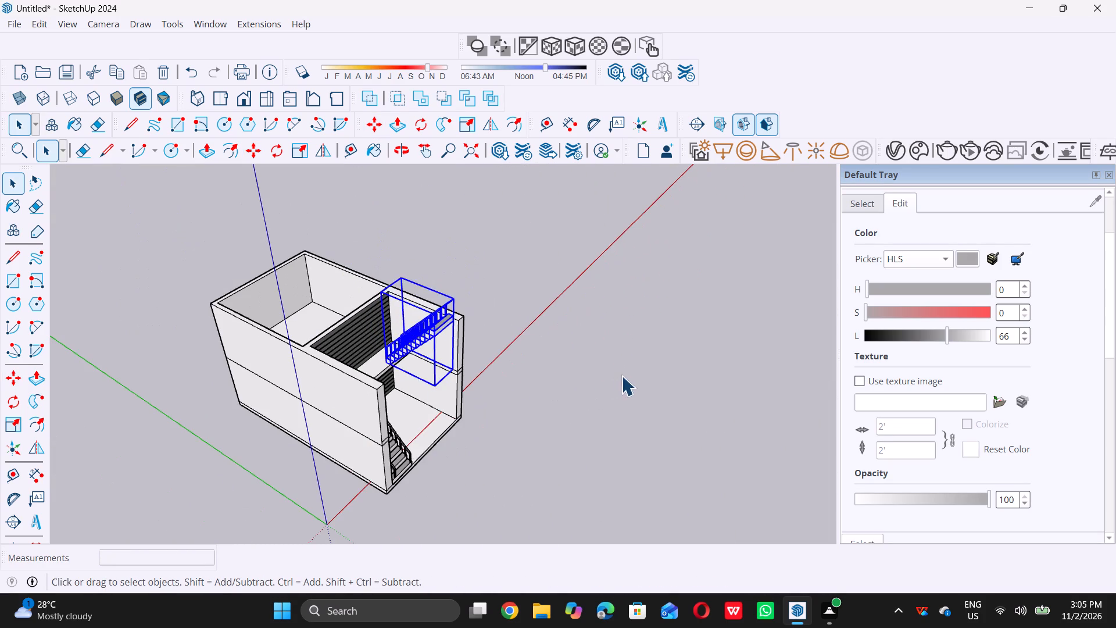
Examine how the upper flight sits on the landing in relation to the lower staircase and the grooved walls.
scroll(536, 396, "down", 1)
middle_click_drag(525, 393, 299, 279)
middle_click_drag(397, 394, 402, 363)
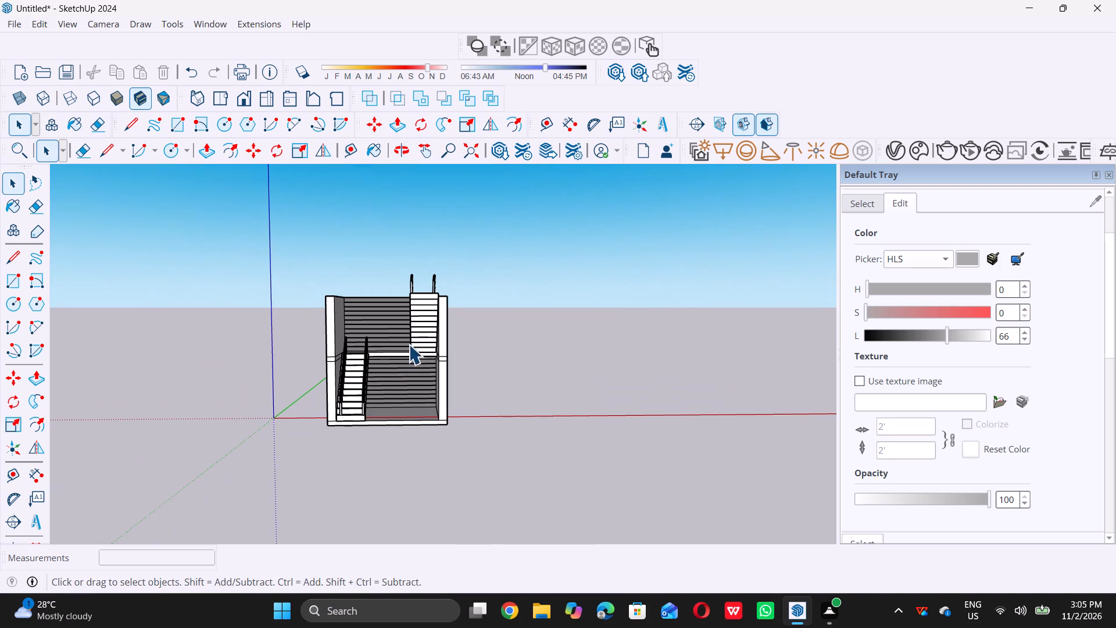
scroll(367, 343, "down", 5)
middle_click_drag(369, 358, 406, 372)
scroll(378, 342, "up", 11)
scroll(372, 360, "down", 3)
middle_click_drag(355, 377, 338, 379)
scroll(333, 408, "up", 7)
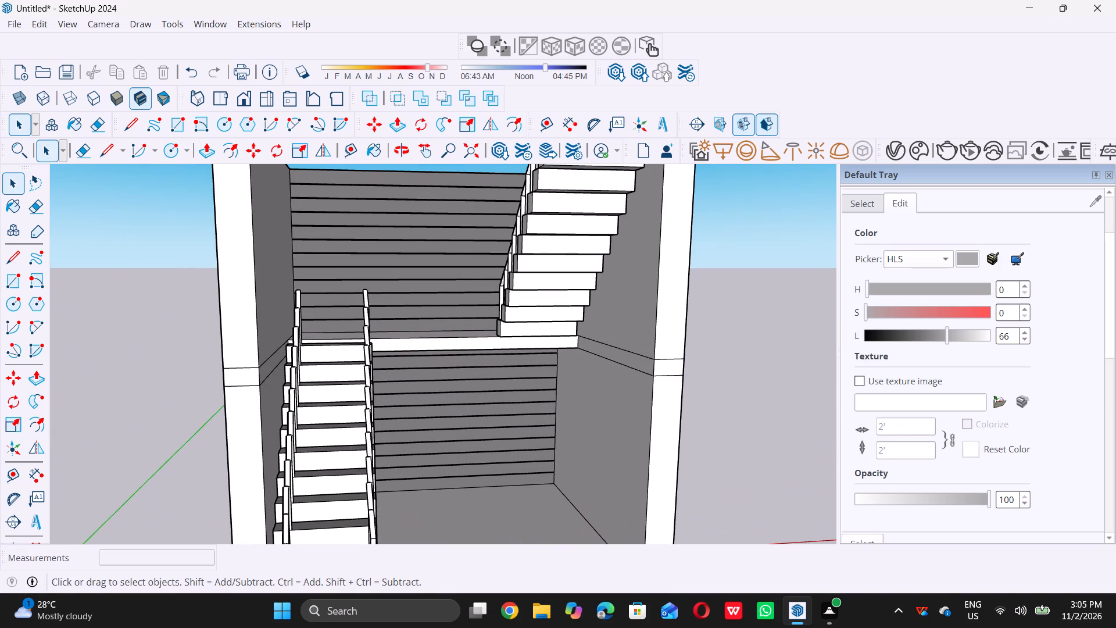
scroll(238, 318, "down", 2)
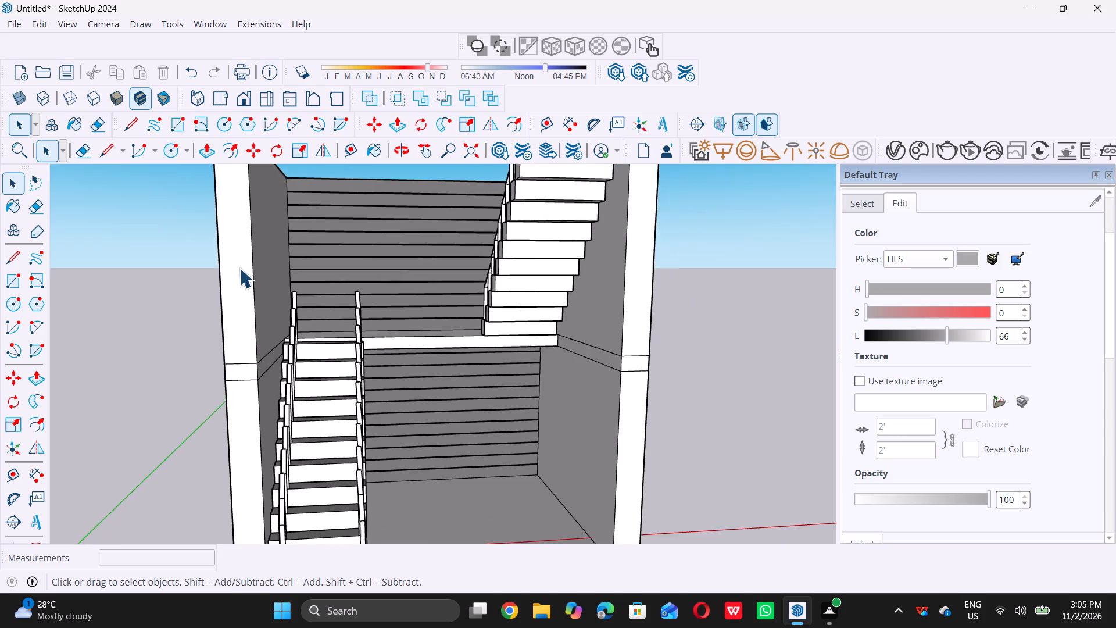
Inside the lower staircase's nested step component, delete the surfaces of the wall-side baluster and handrail.
scroll(239, 268, "down", 3)
middle_click_drag(231, 246, 226, 358)
scroll(212, 288, "down", 9)
scroll(221, 420, "up", 4)
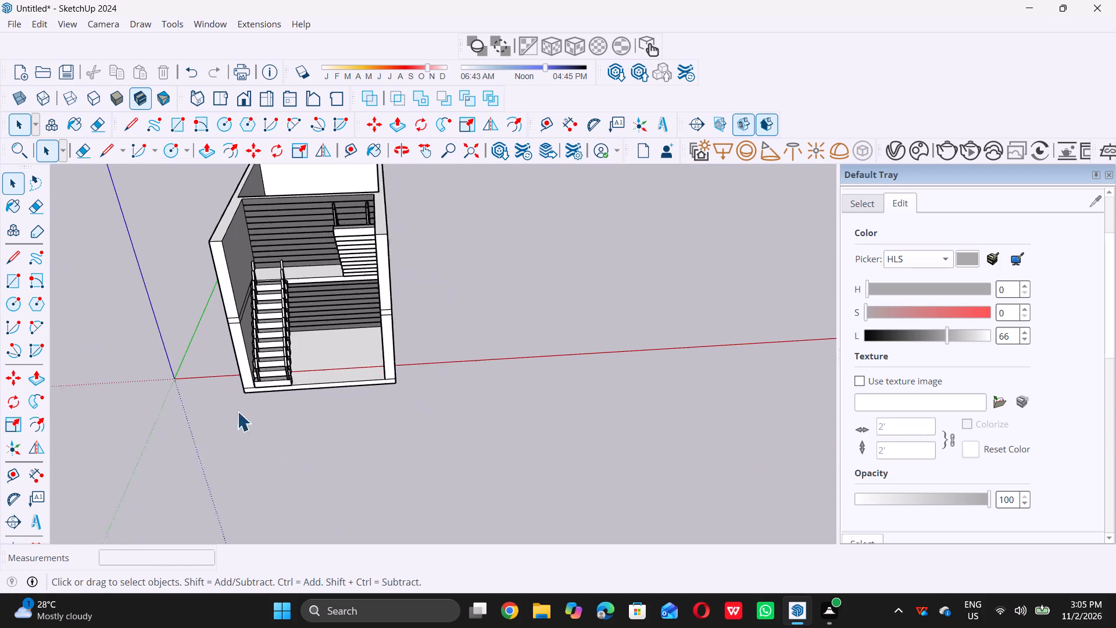
scroll(237, 411, "up", 2)
scroll(266, 361, "up", 10)
double_click(276, 361)
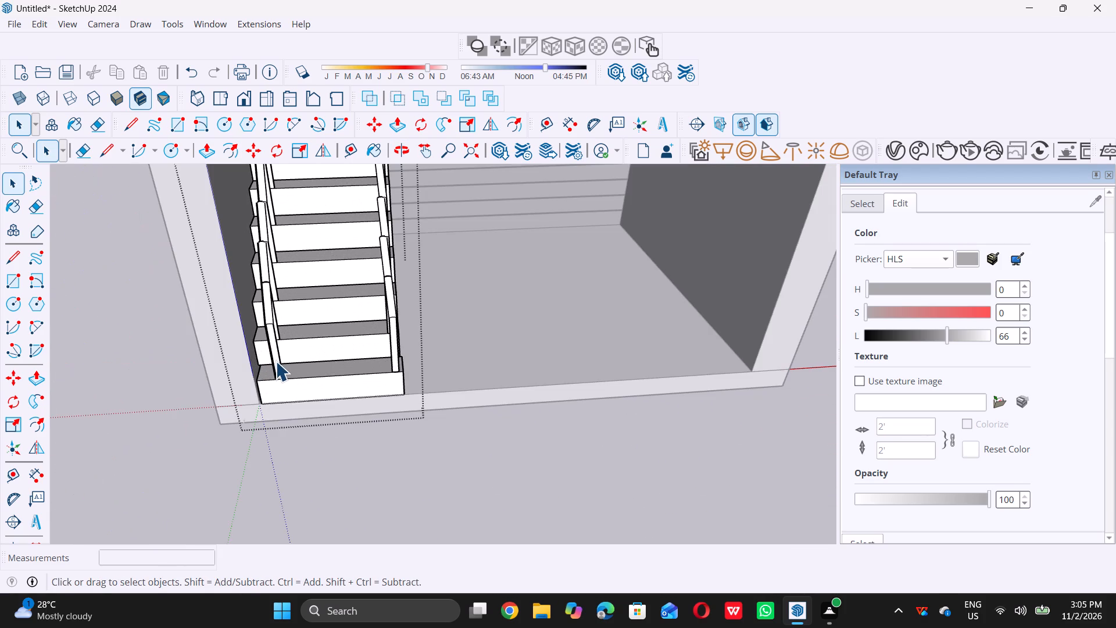
double_click(276, 361)
double_click(276, 361)
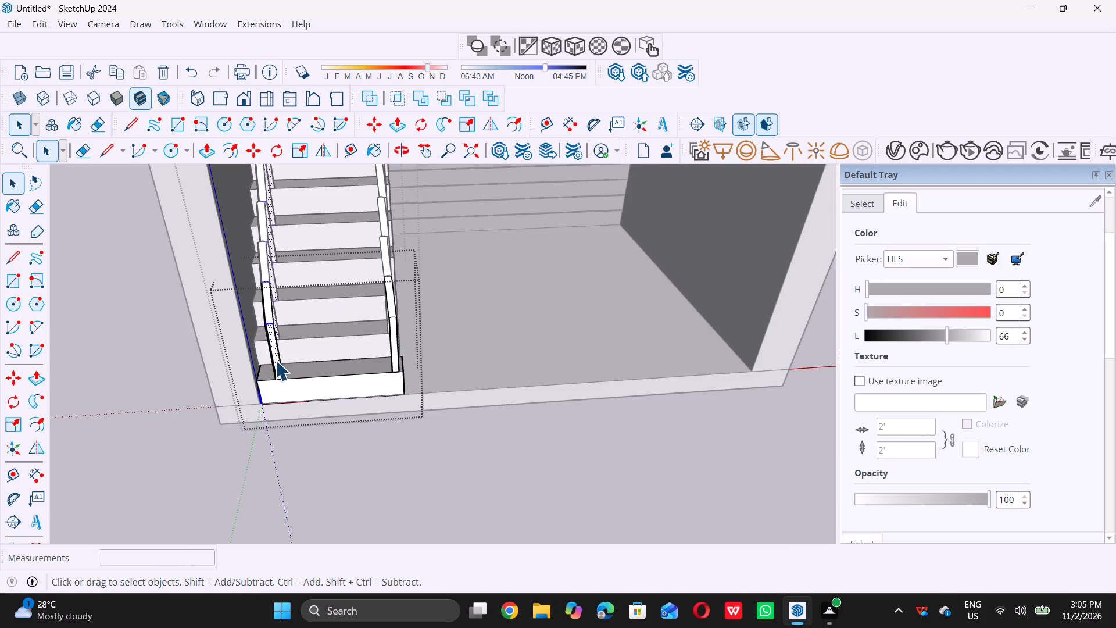
scroll(271, 363, "up", 2)
triple_click(151, 444)
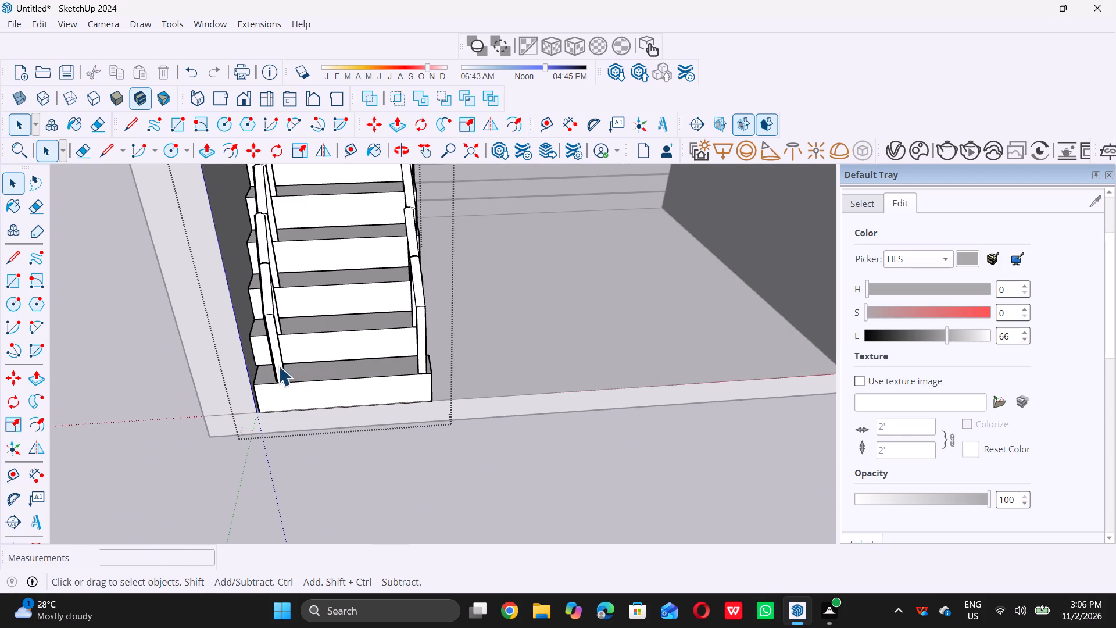
double_click(276, 367)
double_click(278, 363)
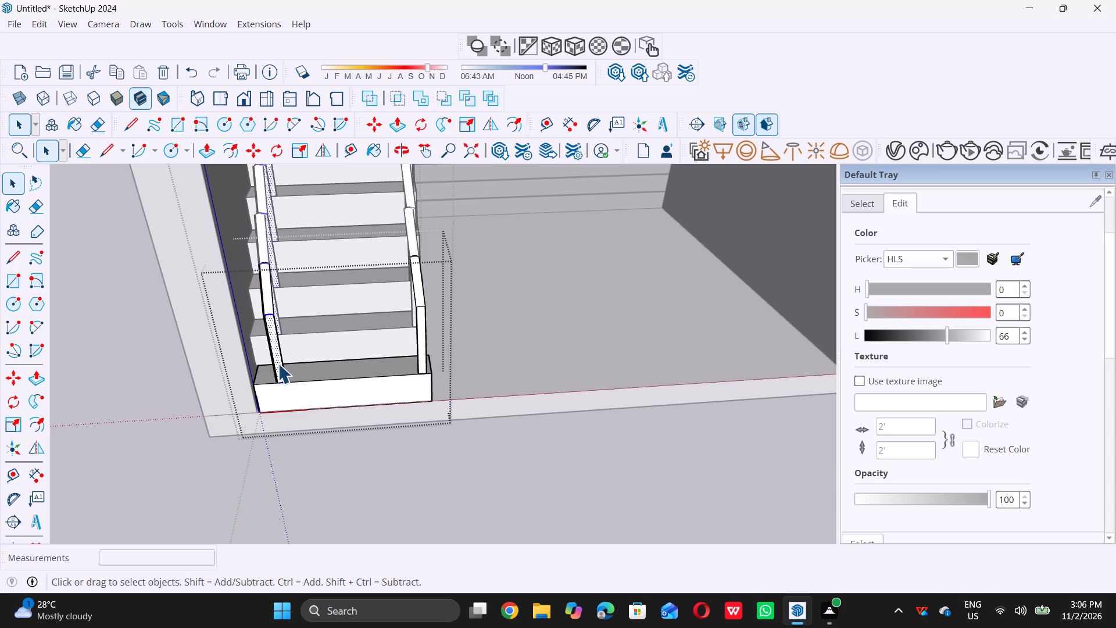
key("Delete")
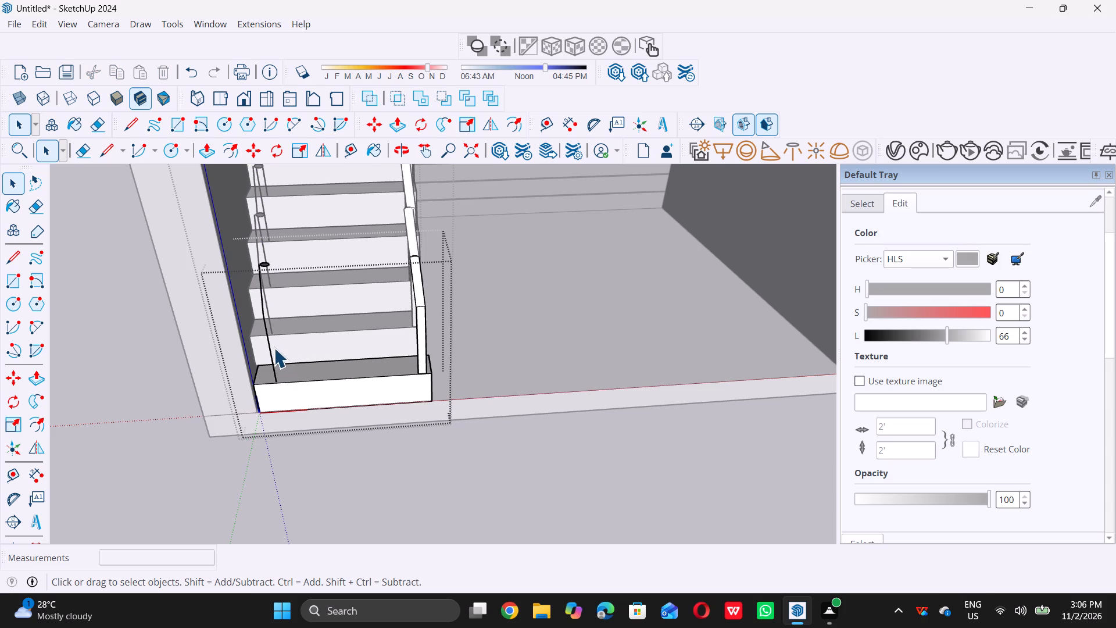
Delete the leftover upright edges of the wall-side baluster in the lower staircase's step component.
scroll(241, 387, "down", 9)
scroll(263, 454, "down", 5)
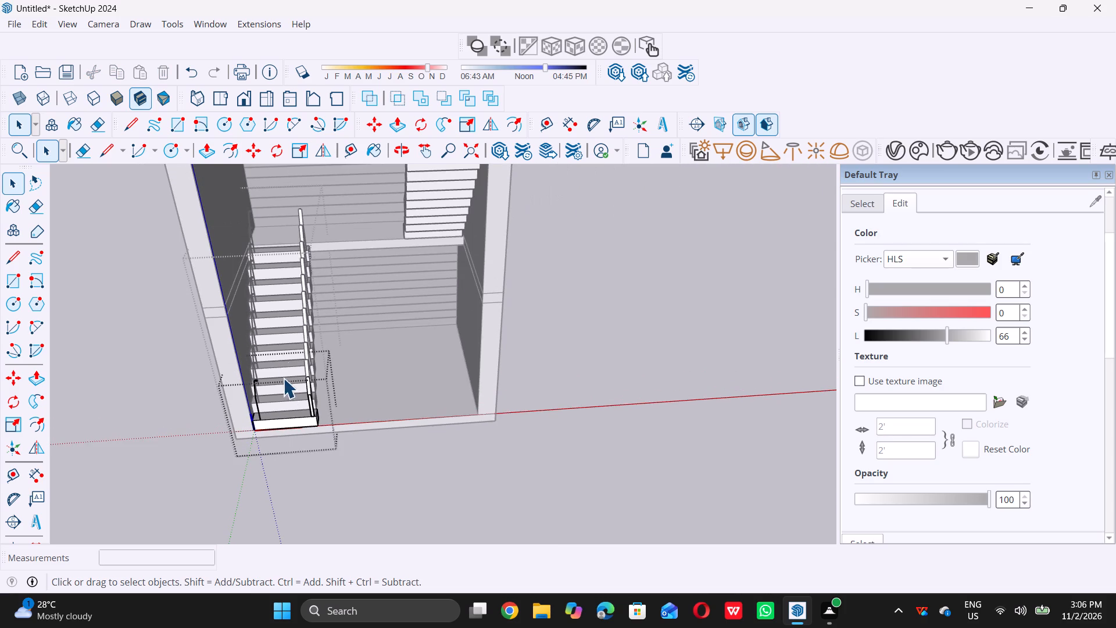
scroll(239, 397, "up", 19)
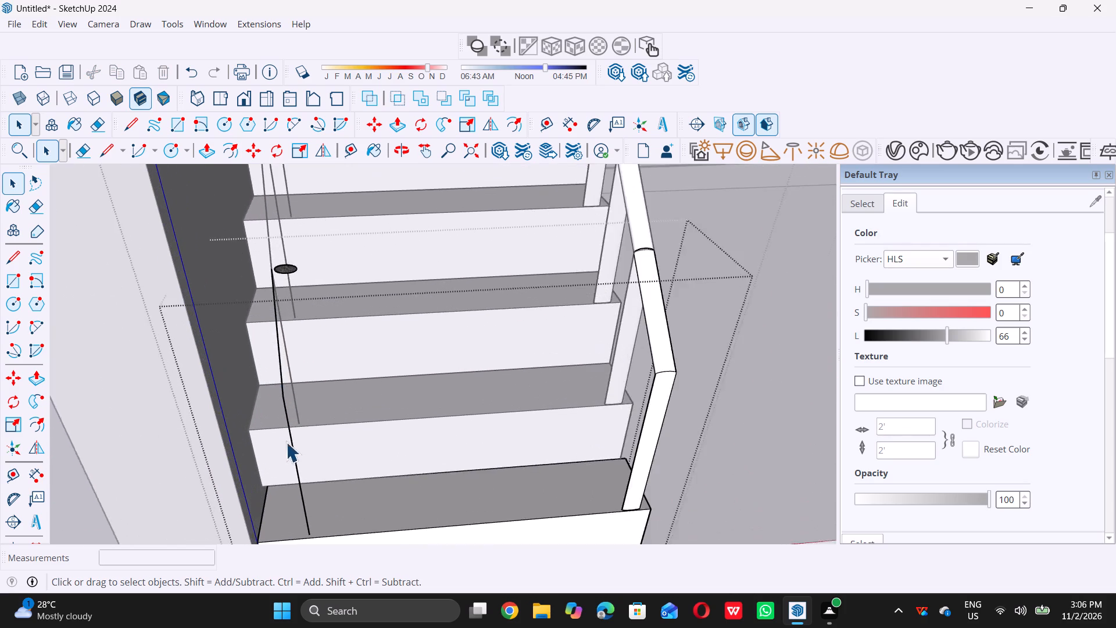
scroll(289, 458, "up", 3)
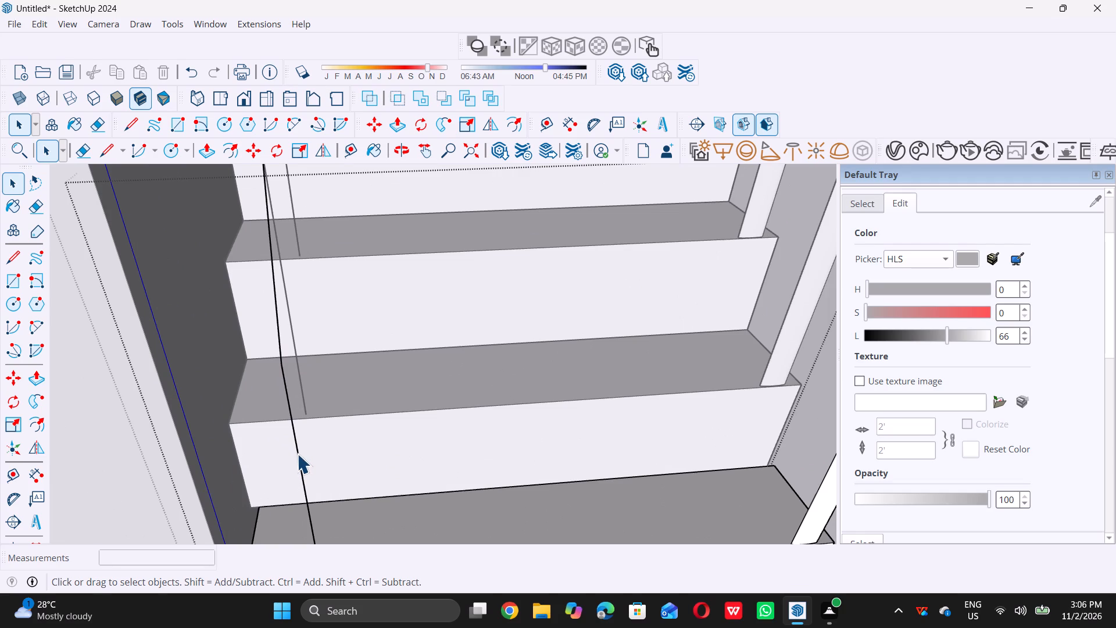
left_click(297, 453)
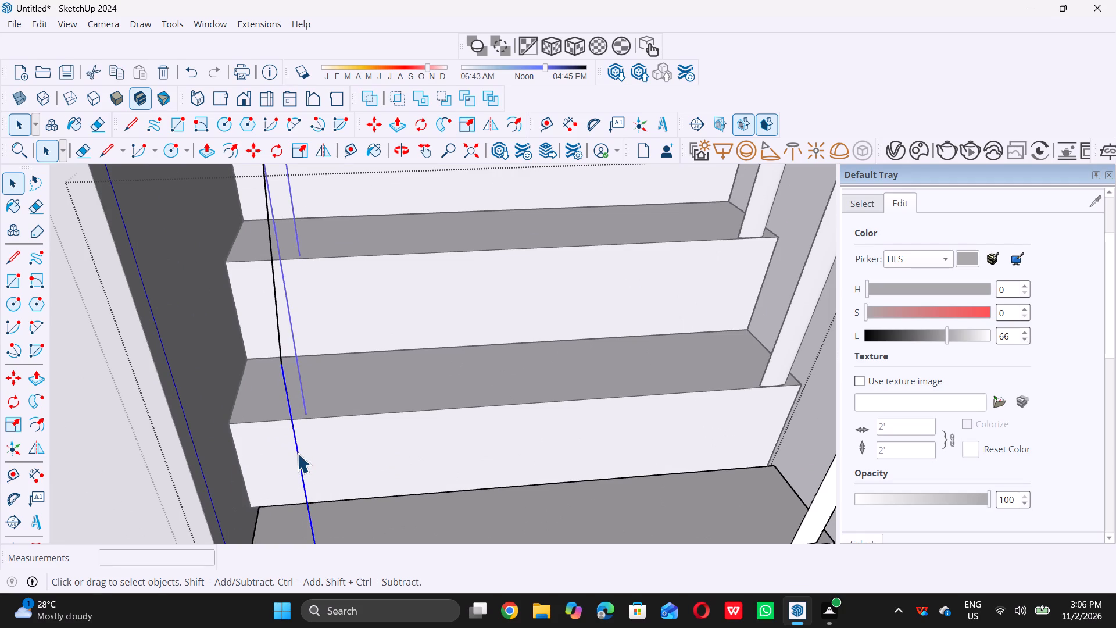
key("Delete")
scroll(295, 455, "down", 6)
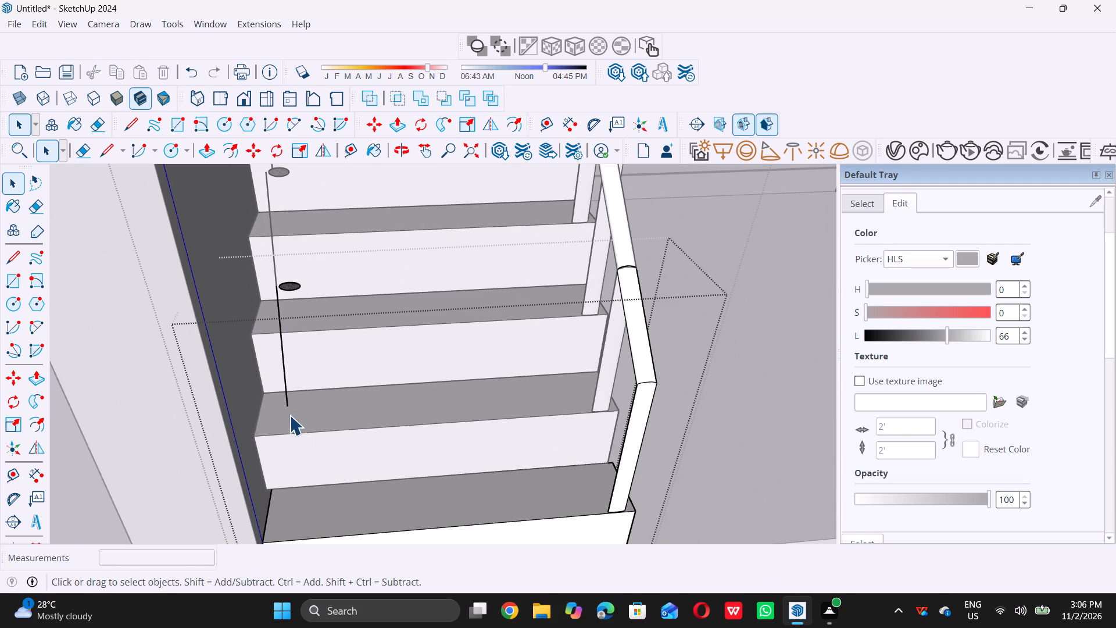
left_click(287, 407)
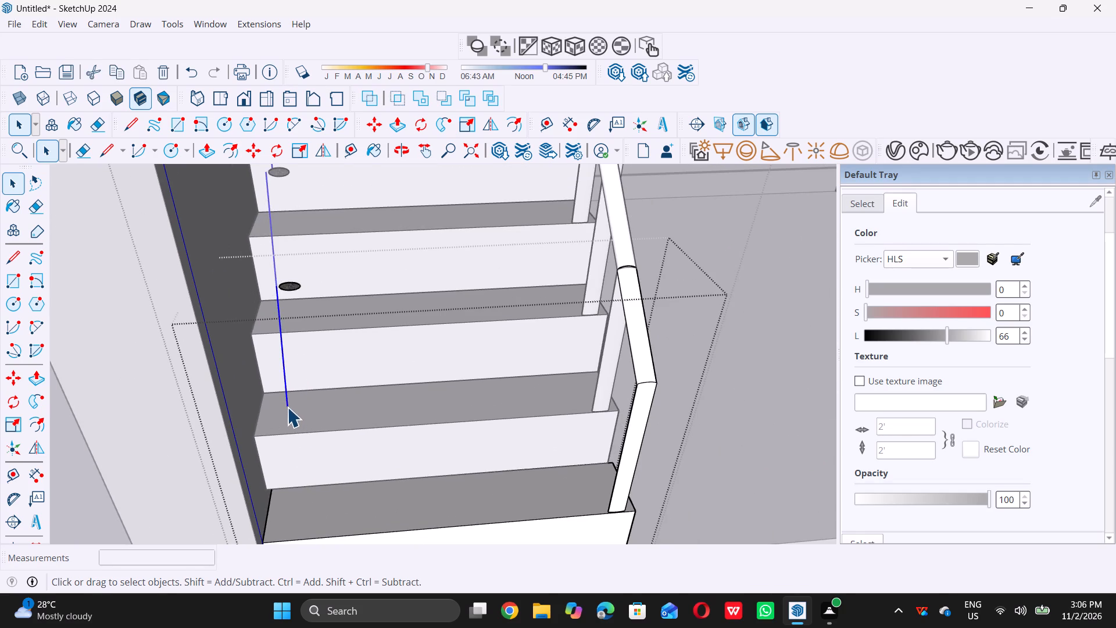
key("Delete")
Delete the leftover circular handrail end face on the wall side of the step component.
scroll(292, 427, "down", 16)
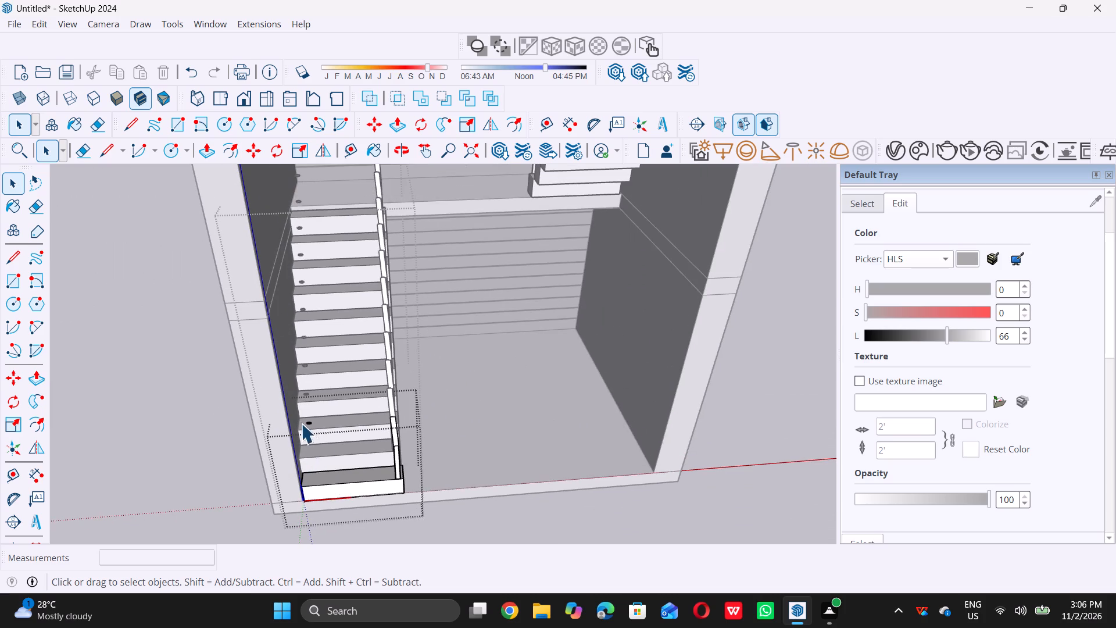
scroll(298, 421, "up", 15)
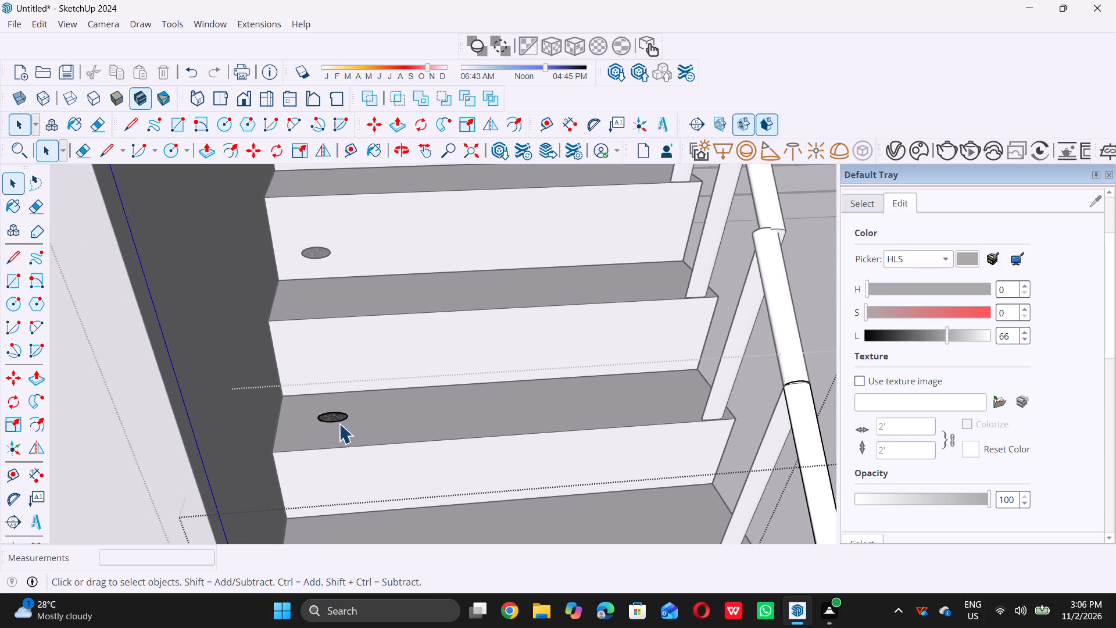
left_click(336, 417)
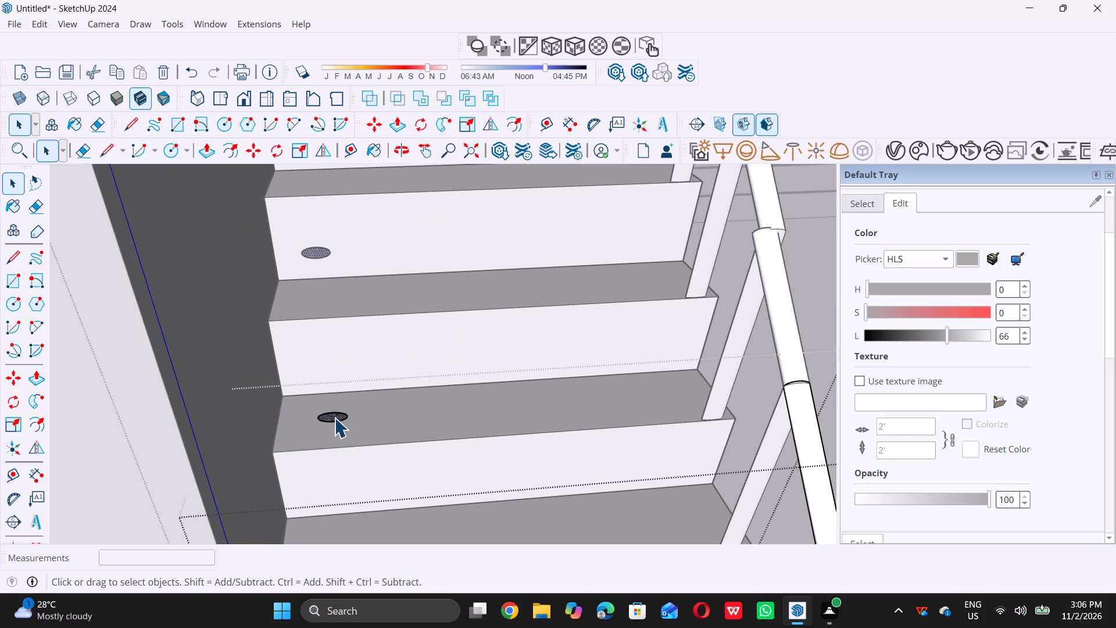
key("Delete")
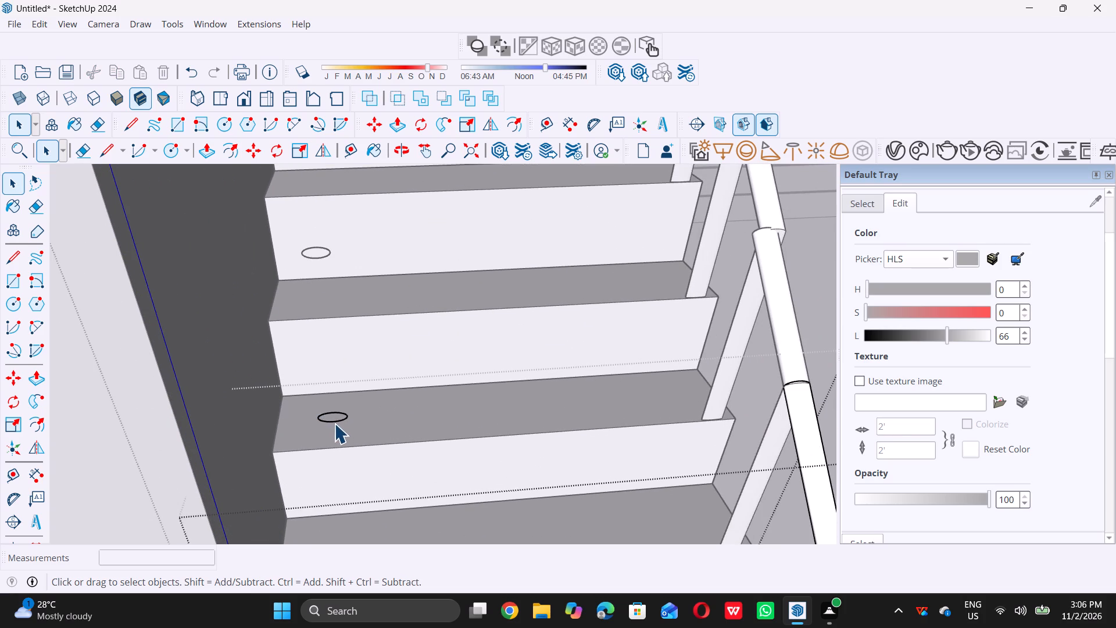
Erase the segments of the leftover circular outline on the side away from the wall.
left_click(336, 424)
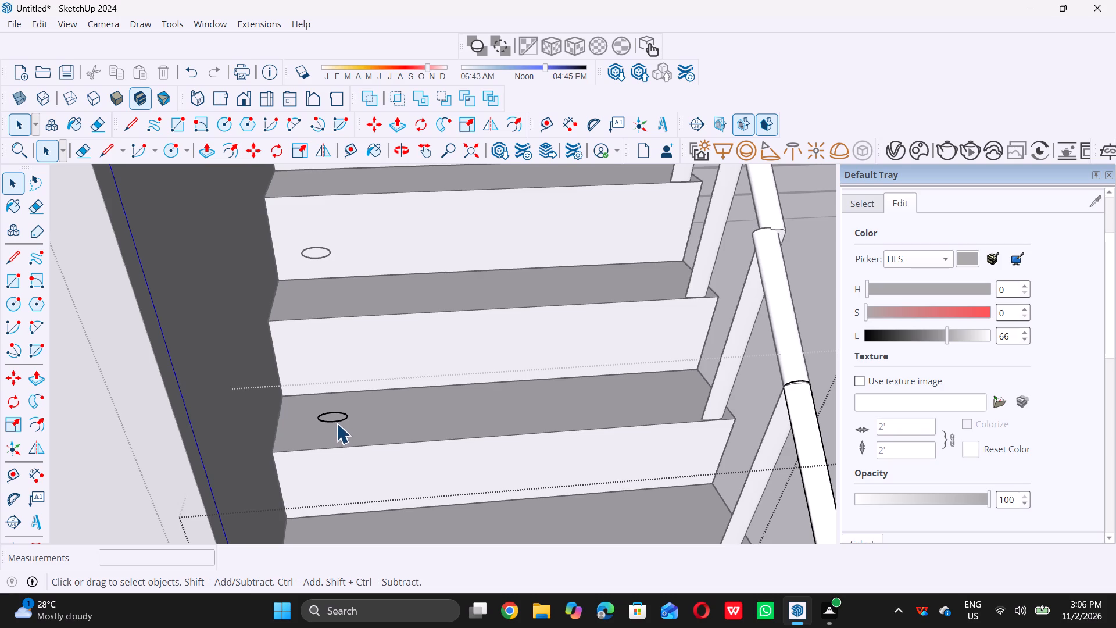
left_click(337, 423)
key("Delete")
scroll(337, 421, "up", 6)
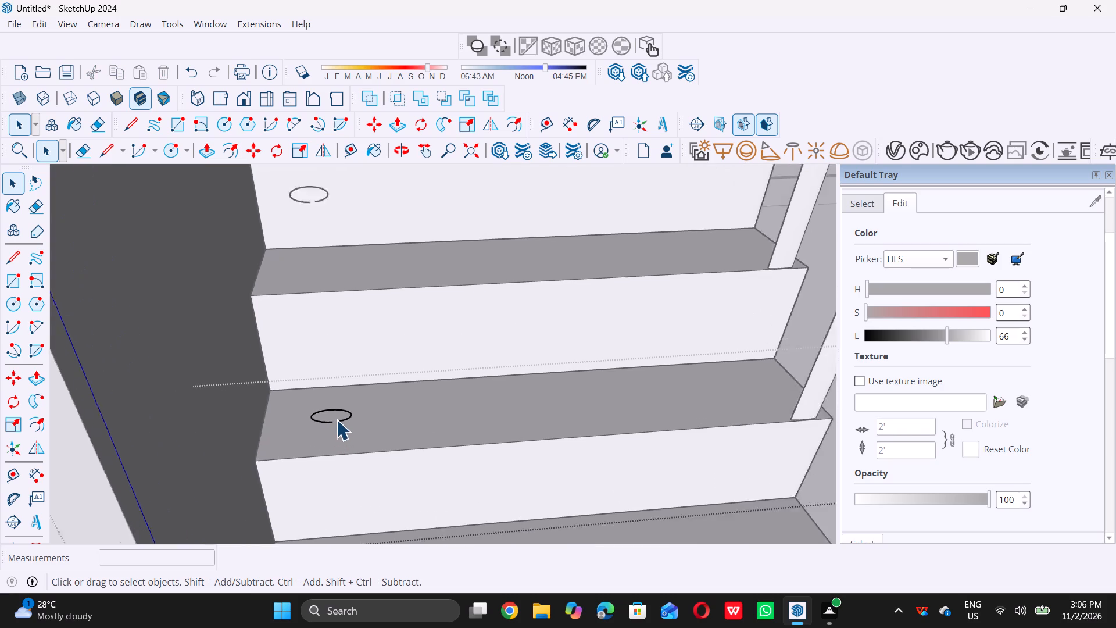
scroll(337, 419, "up", 6)
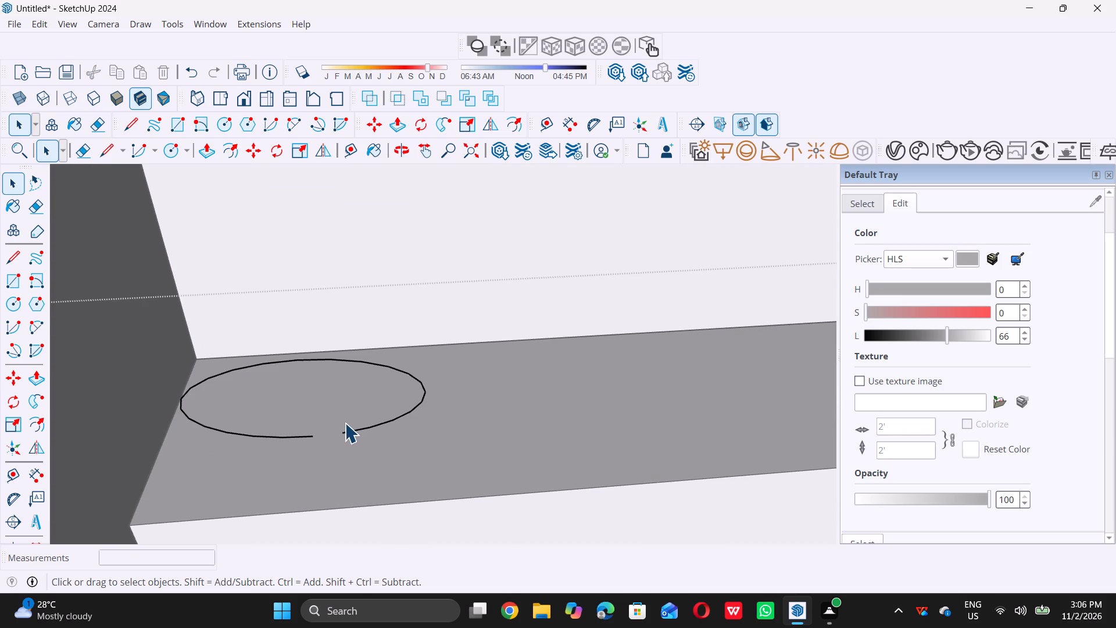
key("e")
left_click(356, 427)
triple_click(357, 429)
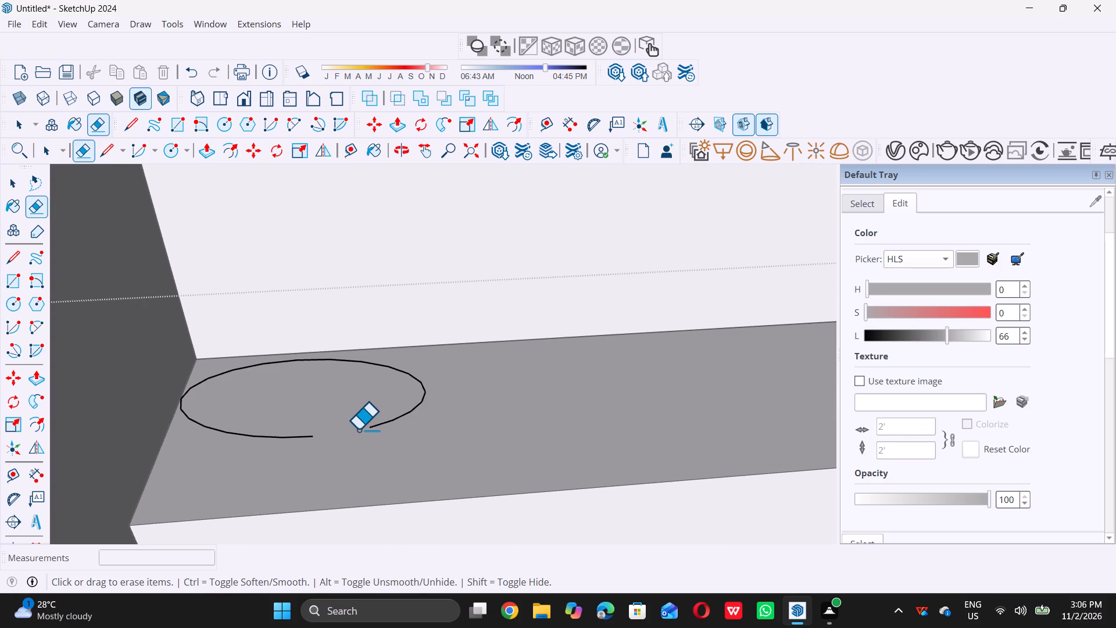
left_click(358, 429)
triple_click(395, 420)
middle_click(405, 409)
double_click(406, 407)
left_click(421, 402)
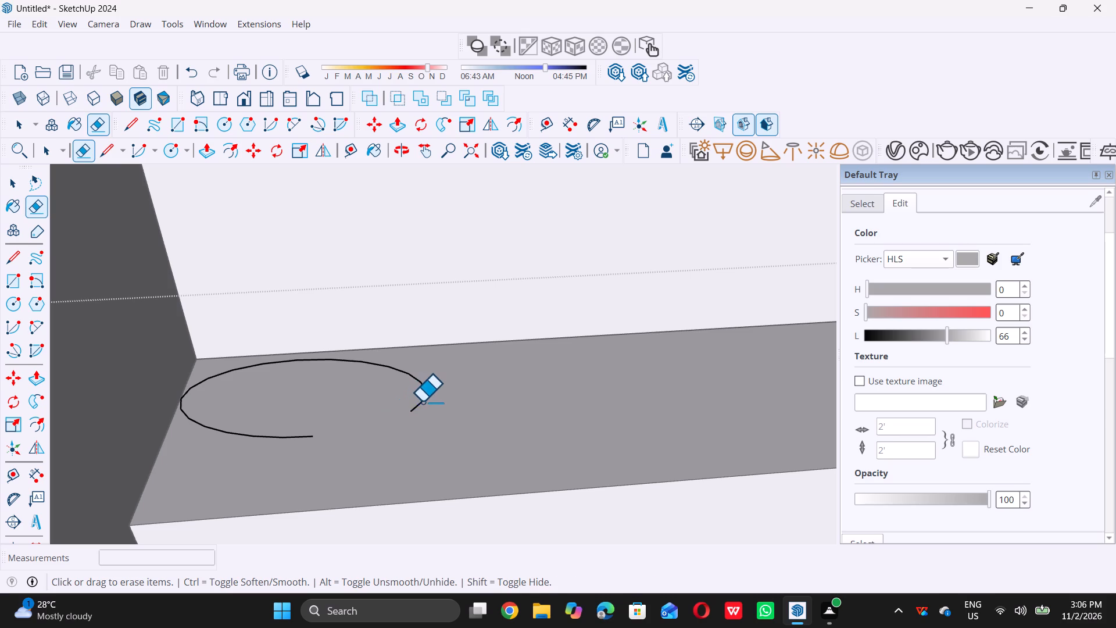
double_click(422, 396)
triple_click(413, 376)
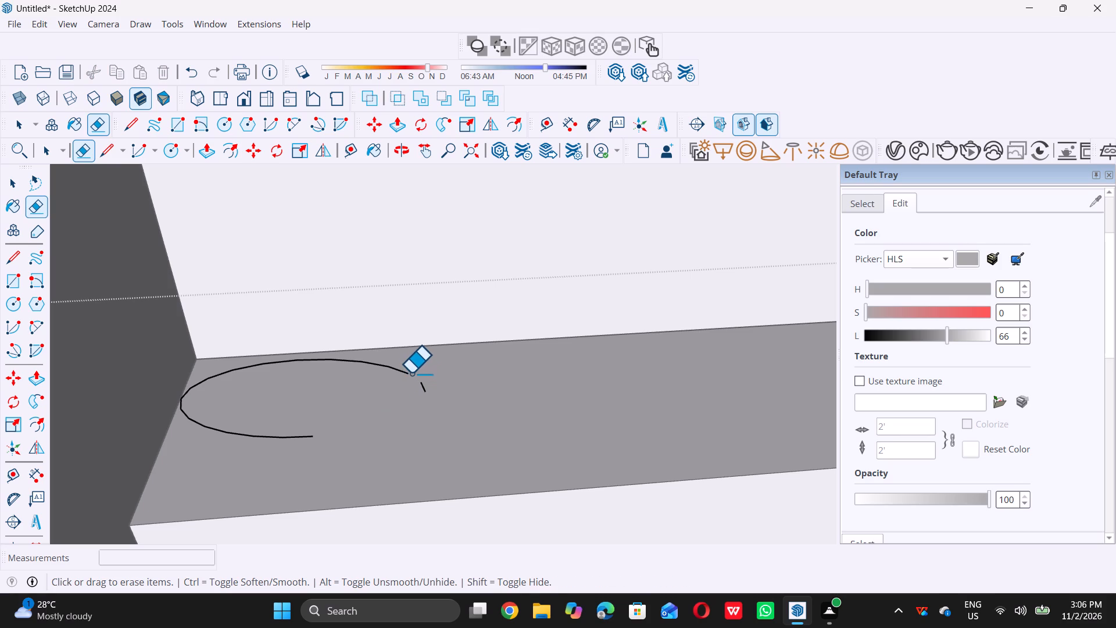
double_click(405, 369)
left_click(391, 365)
left_click(387, 365)
left_click(382, 363)
left_click(363, 359)
left_click_drag(357, 359, 345, 357)
double_click(323, 355)
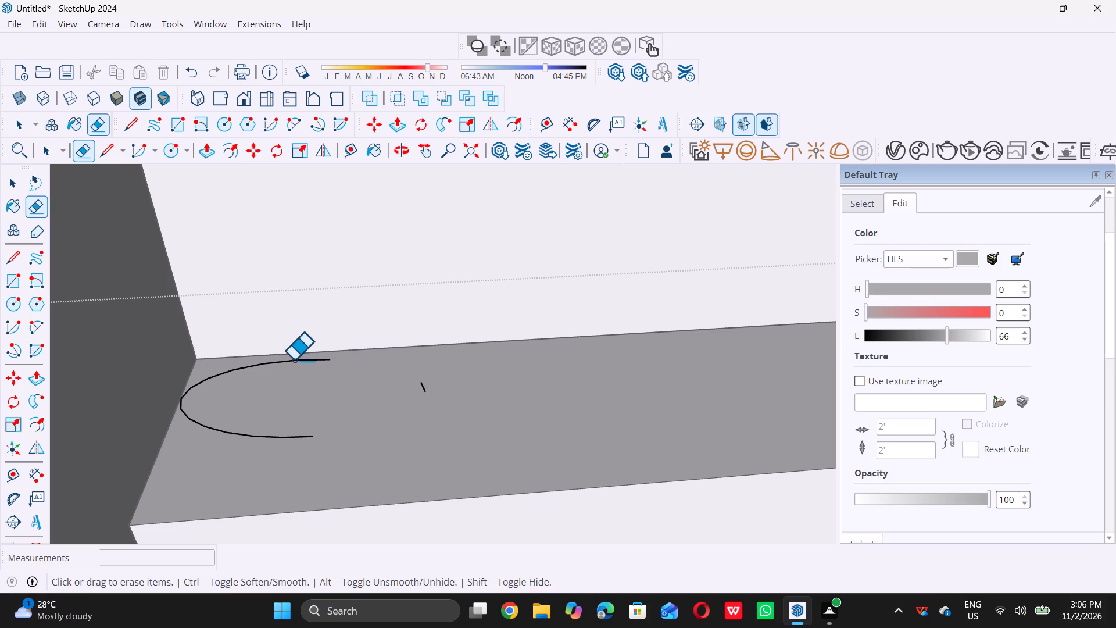
Erase most of the circular outline's remaining segments along its back, wall side and front.
left_click(294, 359)
left_click(256, 363)
double_click(253, 365)
left_click(221, 370)
left_click(216, 377)
left_click_drag(192, 379, 189, 384)
left_click(189, 386)
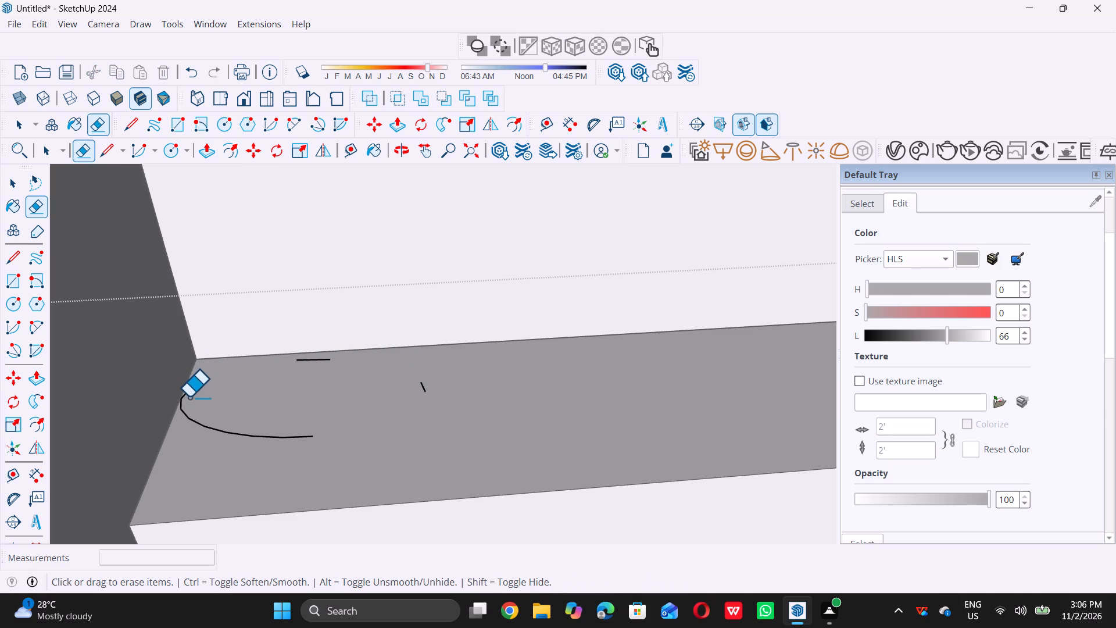
left_click(189, 397)
left_click(189, 410)
double_click(195, 424)
left_click_drag(205, 426, 245, 430)
left_click(245, 430)
left_click(274, 440)
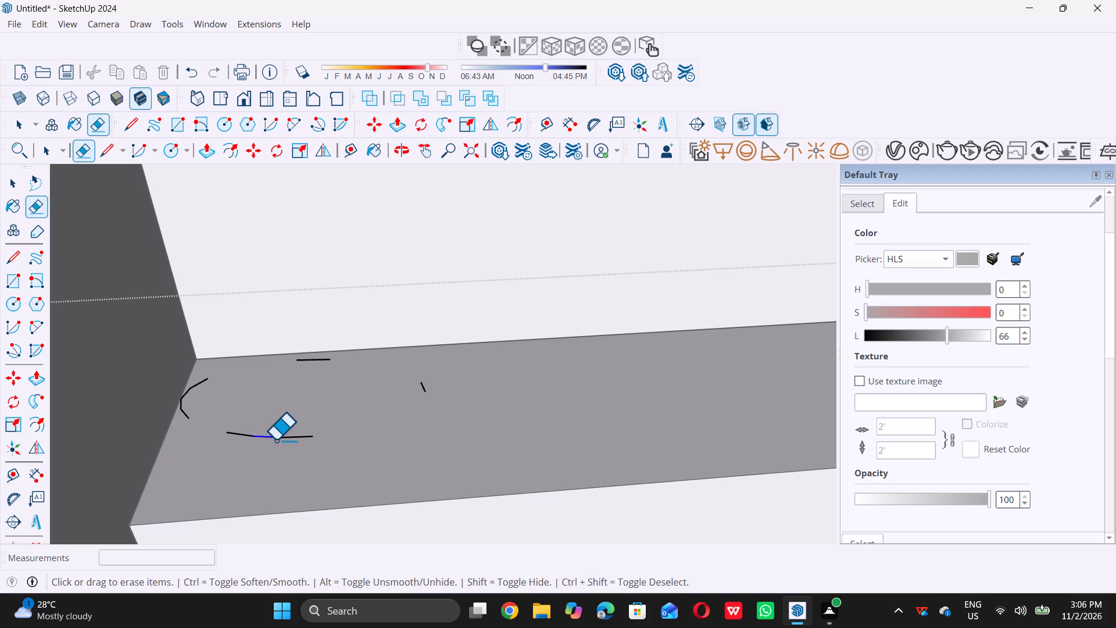
left_click_drag(293, 439, 303, 439)
double_click(303, 439)
left_click(241, 430)
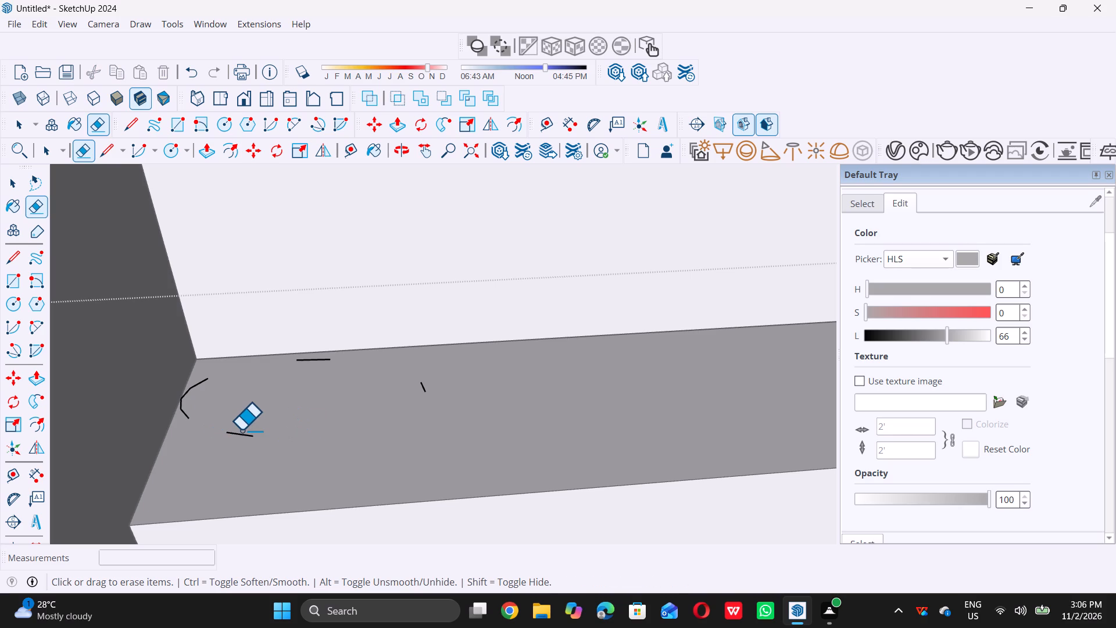
triple_click(237, 430)
left_click(238, 435)
double_click(247, 436)
left_click_drag(247, 436, 226, 418)
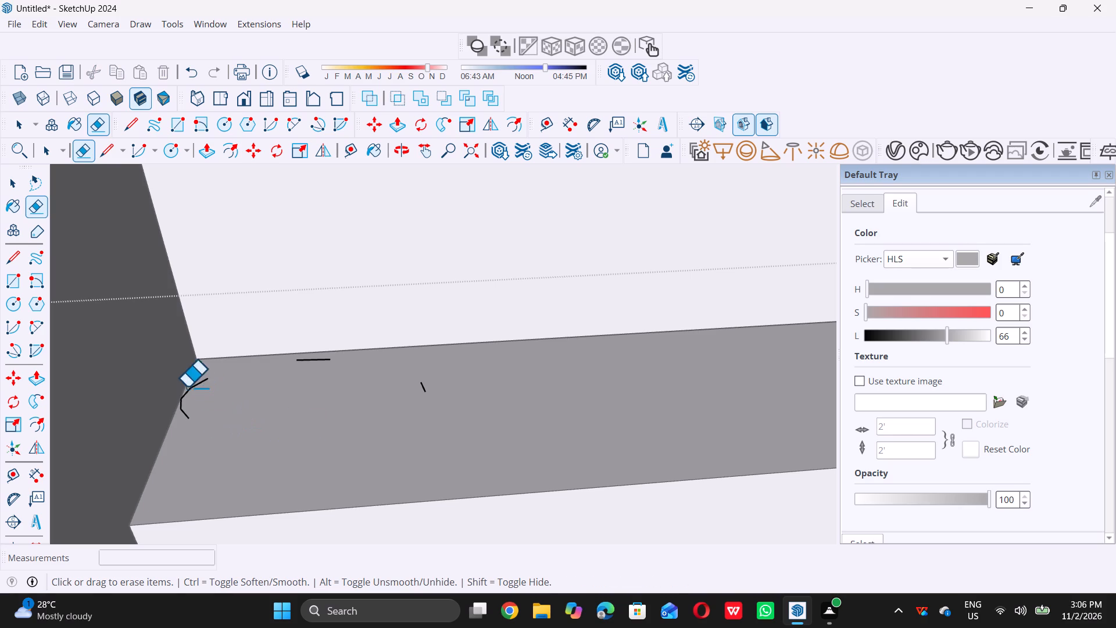
Erase the last stray fragments of the circular outline, near the wall, at the back and on the far side.
scroll(175, 395, "up", 6)
scroll(193, 405, "down", 5)
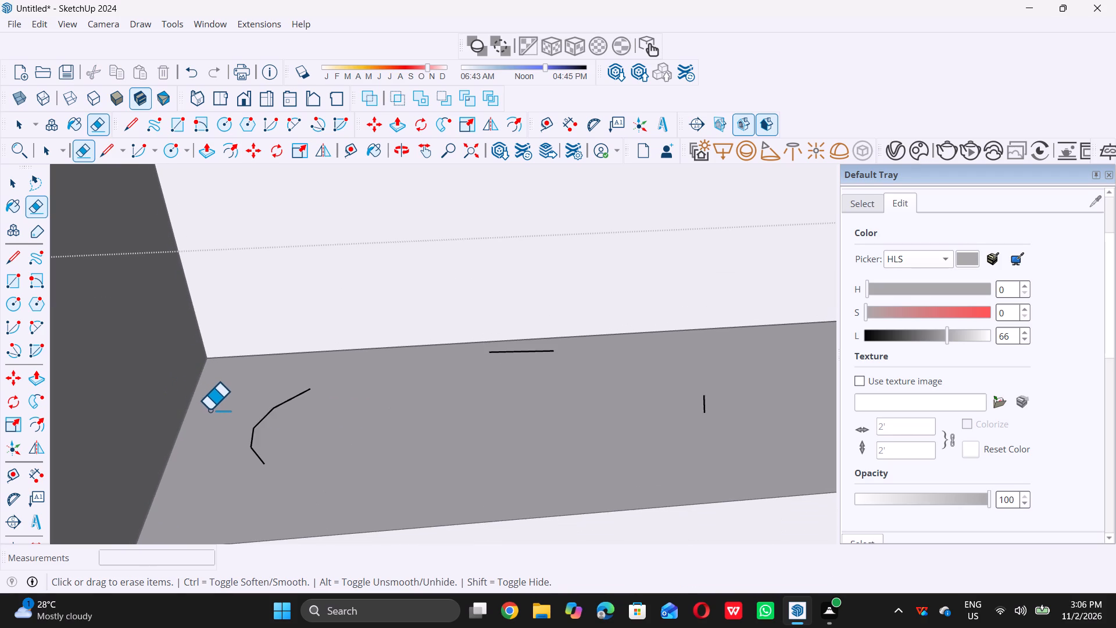
left_click(271, 406)
left_click(290, 404)
triple_click(292, 396)
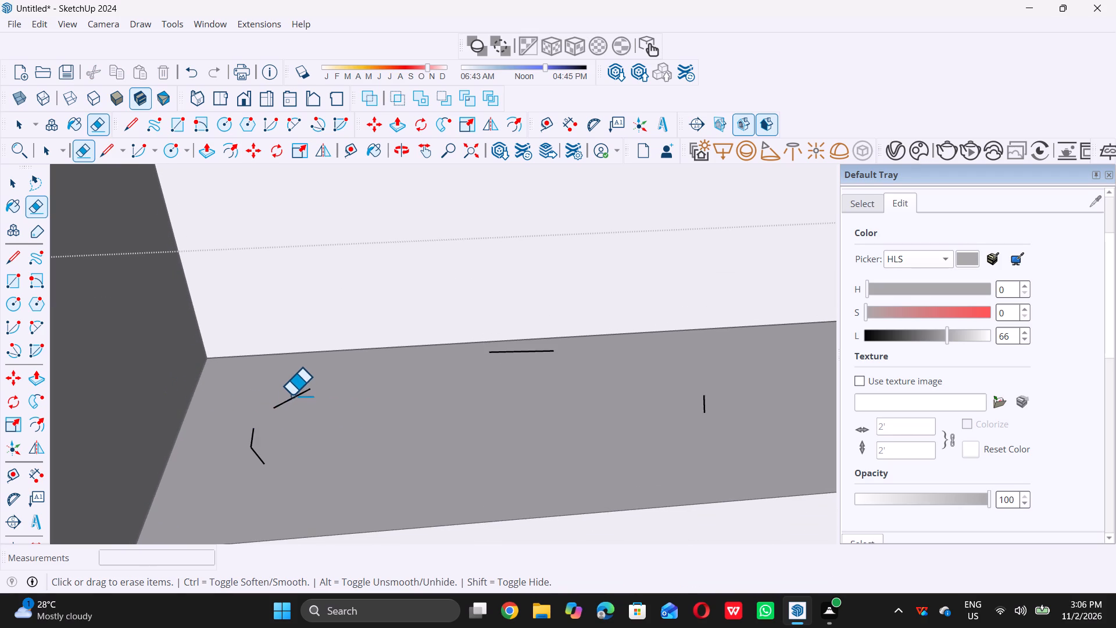
triple_click(292, 395)
triple_click(292, 395)
left_click(295, 395)
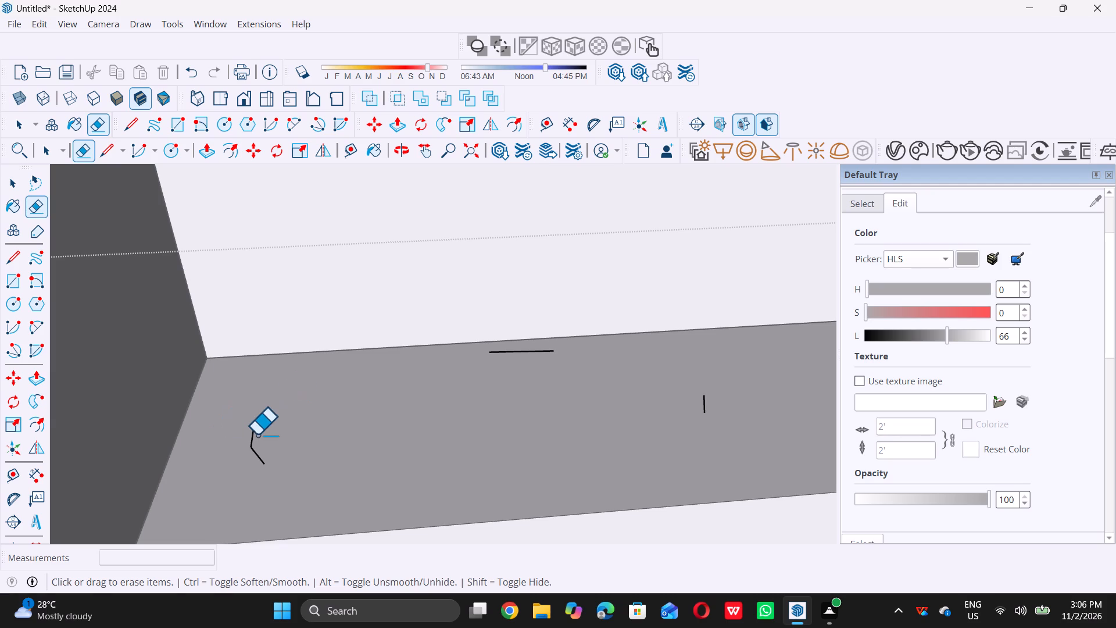
left_click(251, 438)
left_click_drag(254, 444, 256, 452)
left_click(256, 454)
middle_click(256, 454)
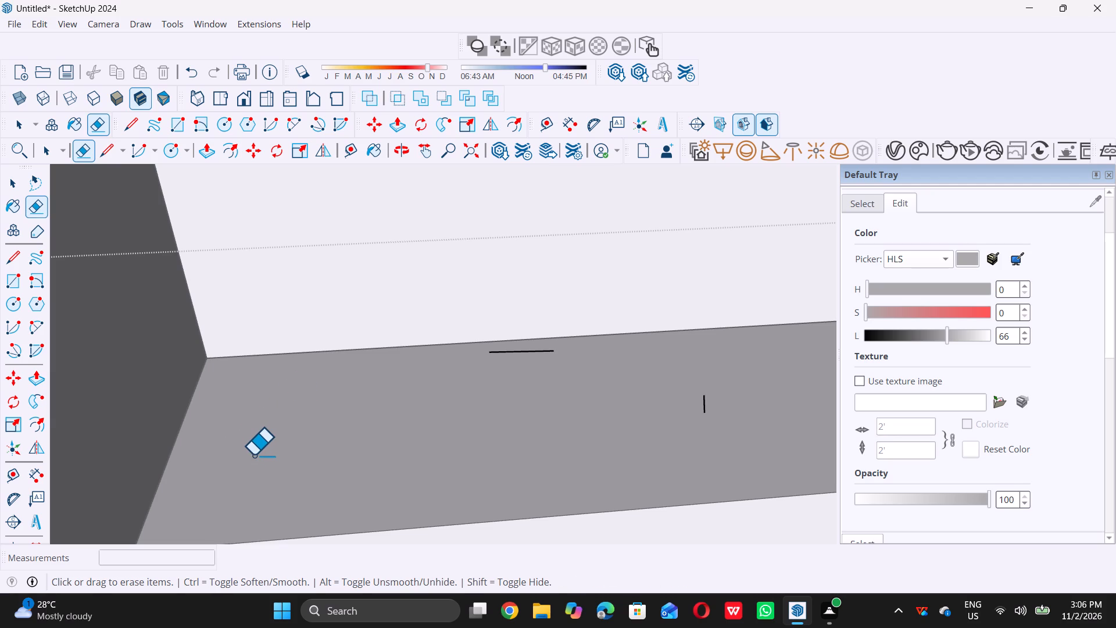
scroll(246, 445, "down", 4)
scroll(342, 419, "up", 3)
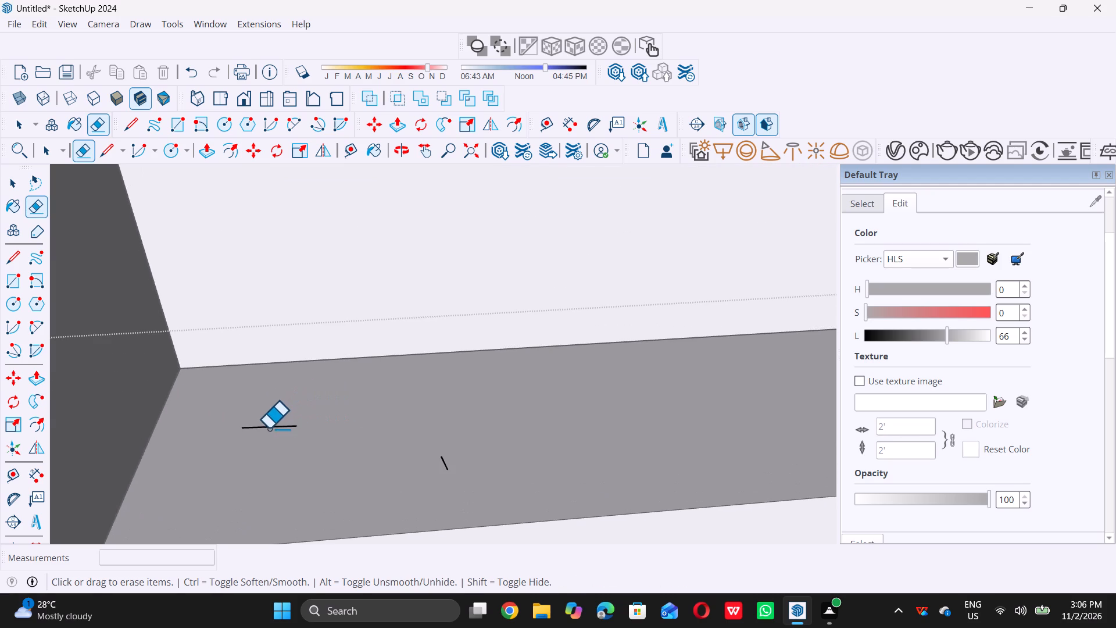
left_click(269, 428)
left_click_drag(273, 423, 280, 427)
left_click(448, 466)
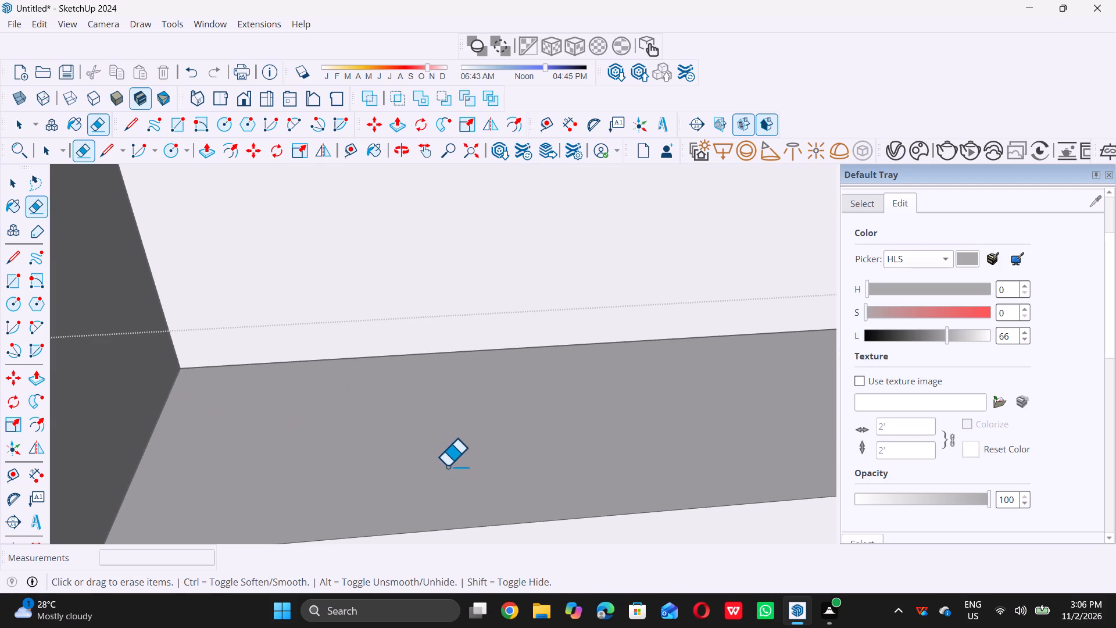
Close the nested step and staircase components, returning to the whole model with nothing selected.
key("space")
scroll(364, 442, "down", 19)
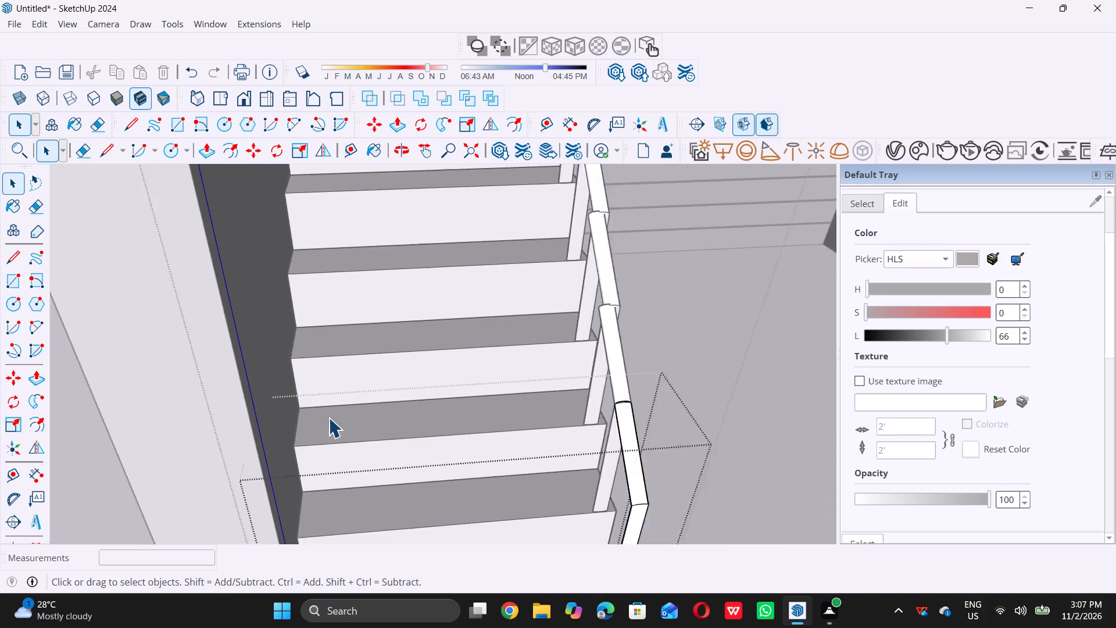
scroll(328, 418, "down", 20)
triple_click(173, 479)
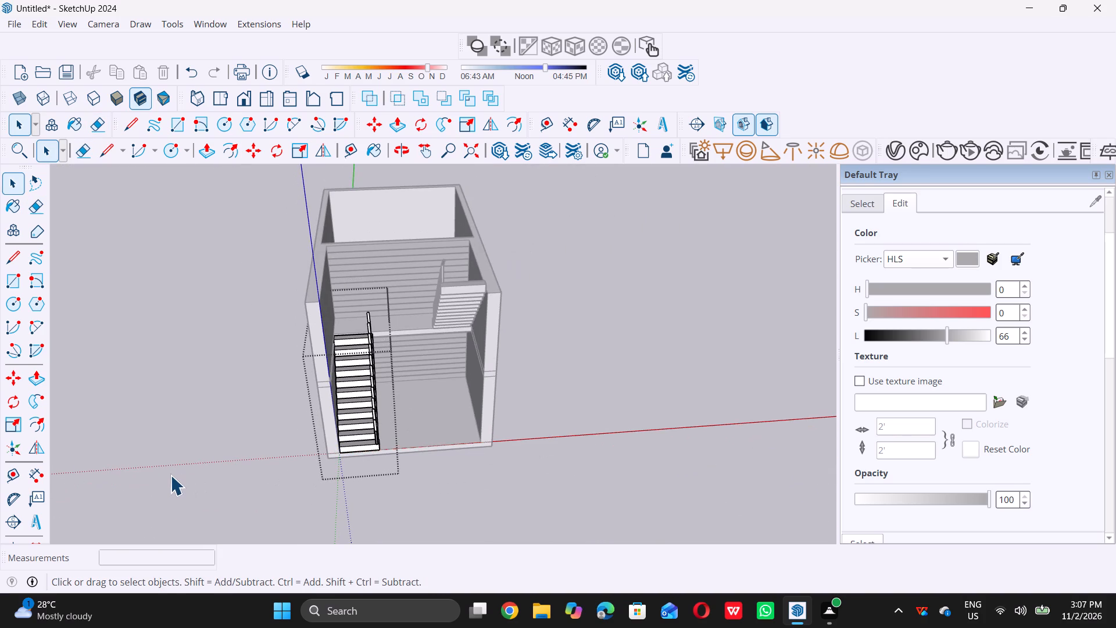
triple_click(170, 474)
left_click(169, 471)
Examine both stair flights and their remaining railings from behind, above and the open front of the building.
scroll(180, 459, "down", 5)
middle_click_drag(331, 438, 659, 434)
middle_click_drag(246, 347, 538, 426)
middle_click(538, 426)
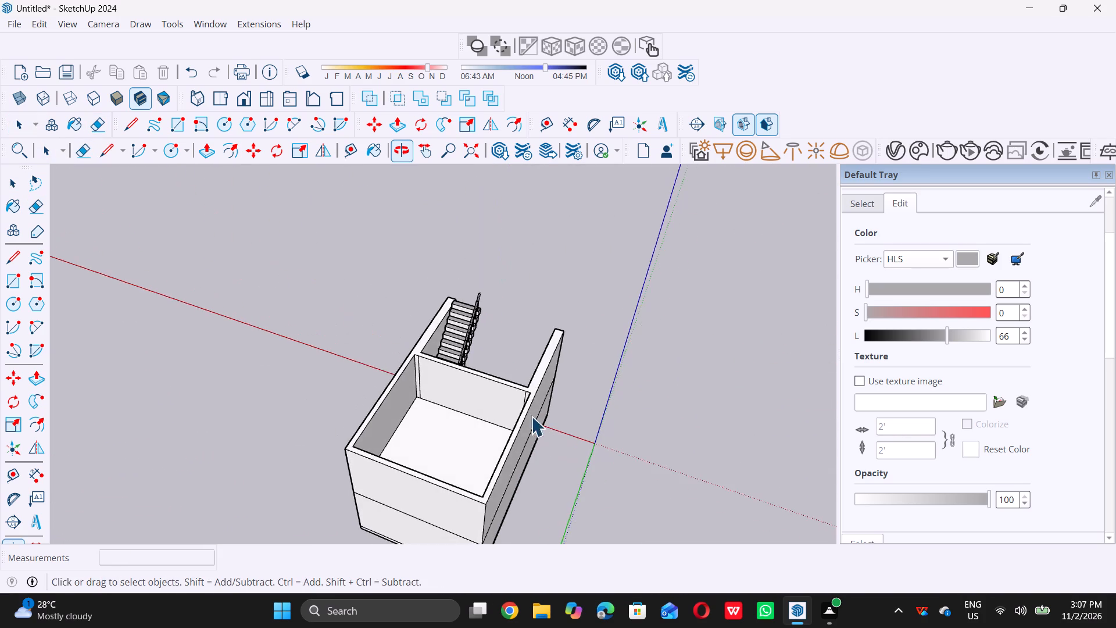
scroll(504, 387, "up", 6)
scroll(453, 298, "up", 7)
scroll(423, 337, "up", 6)
scroll(414, 344, "down", 7)
middle_click_drag(450, 366, 120, 325)
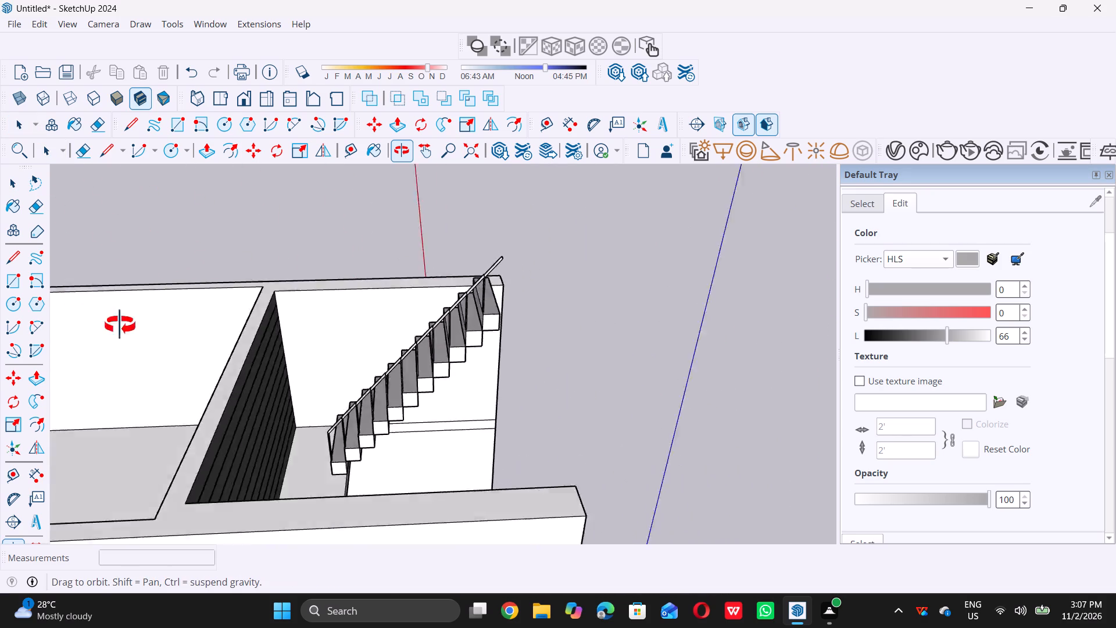
middle_click_drag(120, 325, 0, 348)
middle_click(0, 348)
scroll(239, 338, "down", 9)
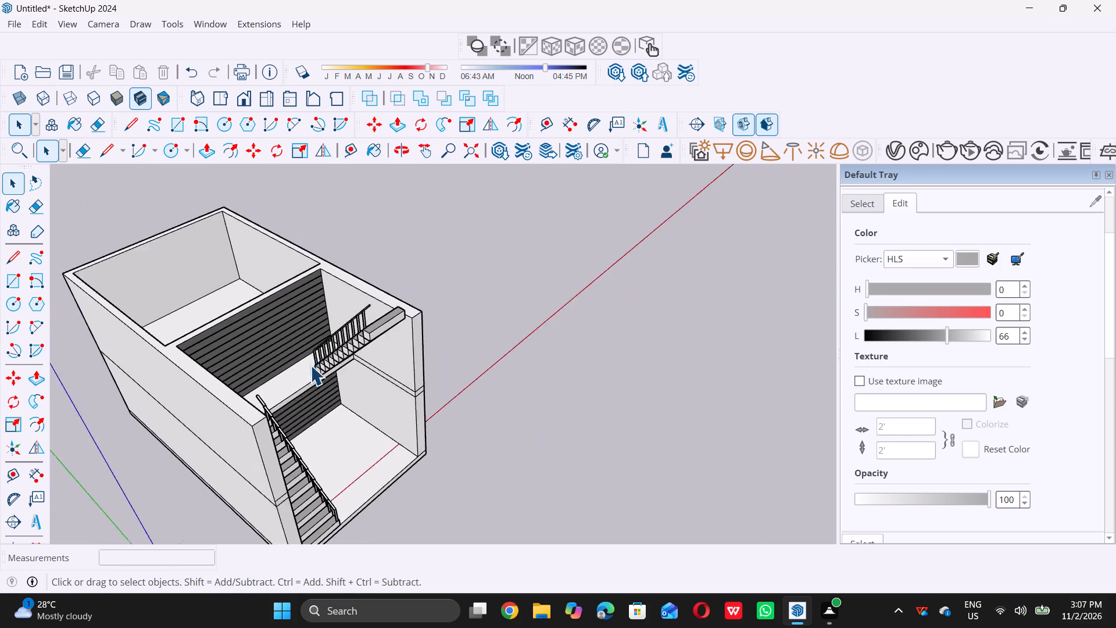
scroll(310, 365, "down", 2)
middle_click_drag(310, 373, 183, 313)
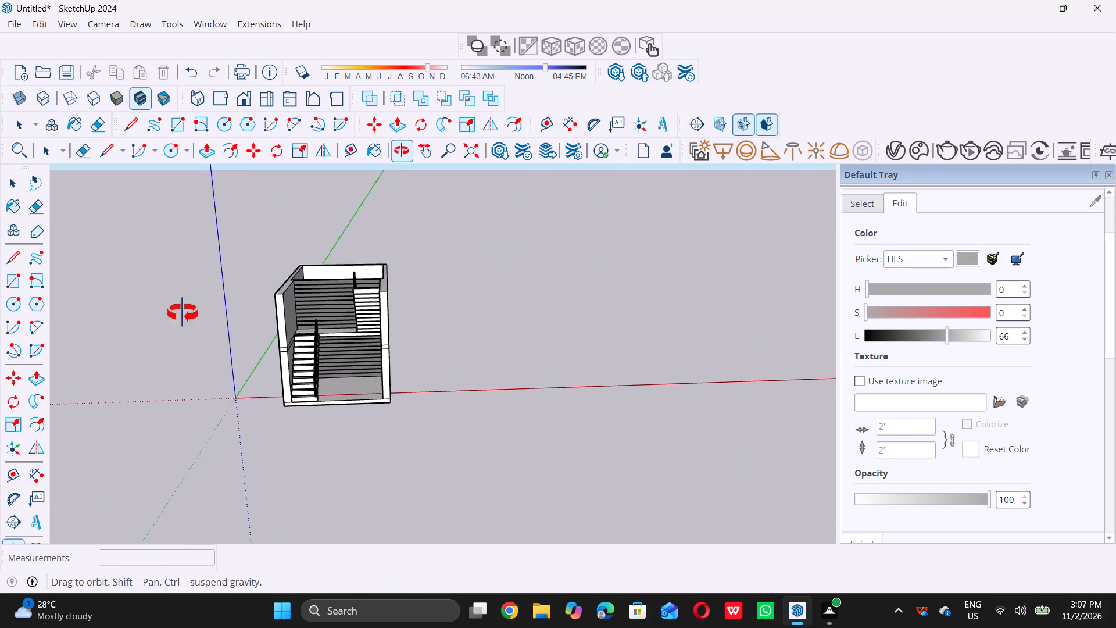
middle_click_drag(183, 313, 620, 417)
scroll(466, 424, "up", 8)
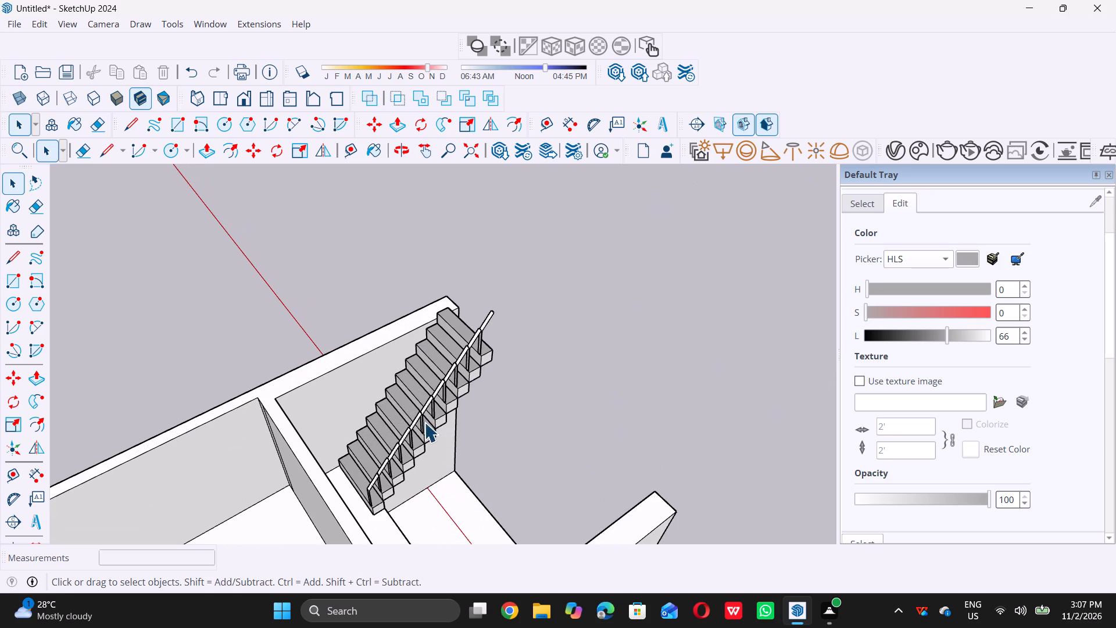
scroll(419, 420, "down", 17)
middle_click_drag(527, 444, 201, 347)
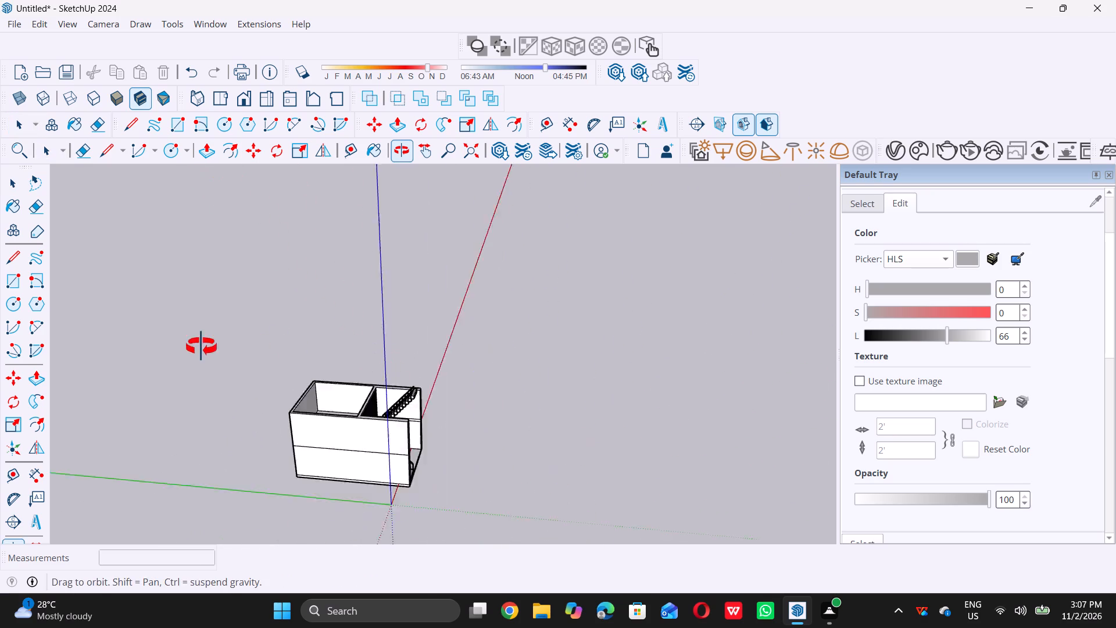
middle_click_drag(201, 347, 199, 347)
middle_click(199, 347)
middle_click_drag(350, 420, 168, 340)
scroll(396, 424, "up", 3)
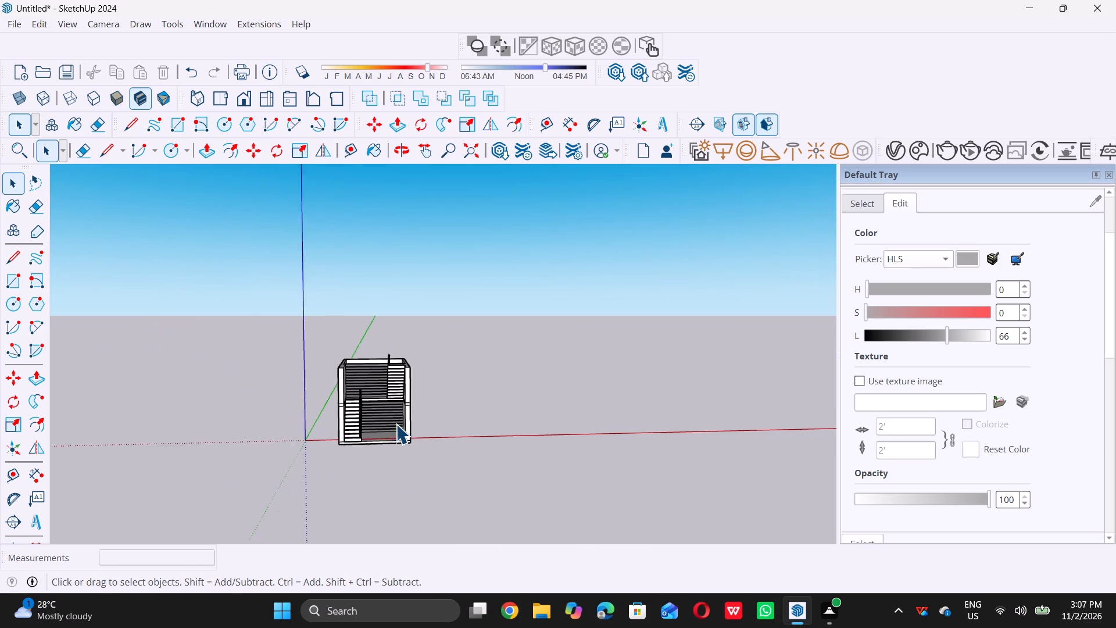
scroll(396, 424, "up", 4)
scroll(344, 381, "down", 5)
middle_click_drag(346, 376, 345, 381)
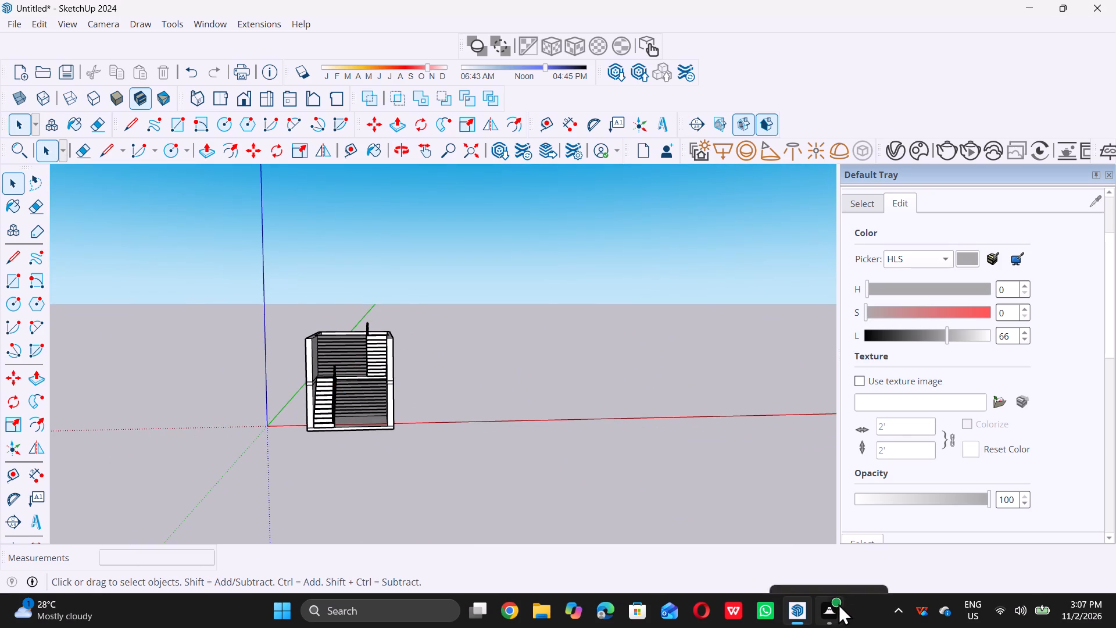
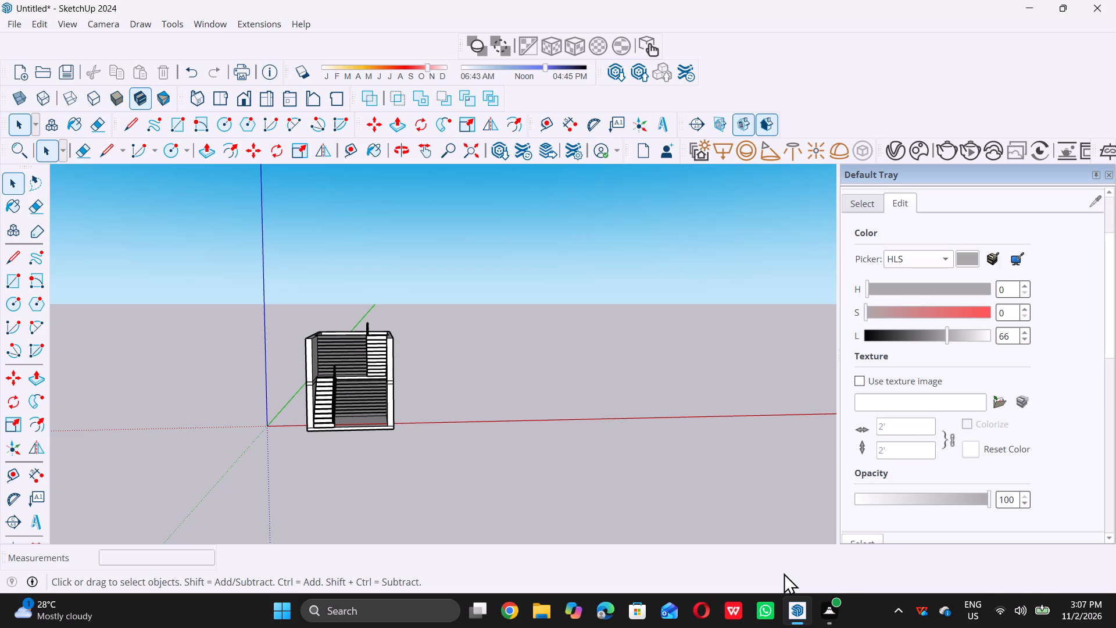
Examine the two-level stair building from the front, above and at ground level.
scroll(382, 303, "down", 5)
middle_click_drag(307, 425, 338, 481)
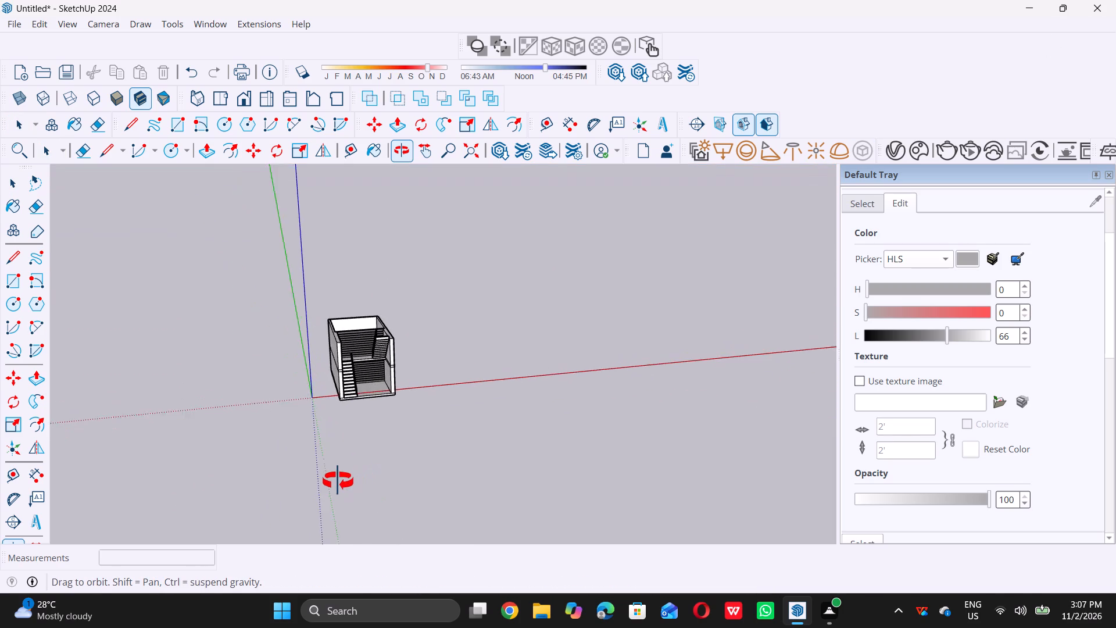
middle_click_drag(338, 481, 333, 480)
middle_click(332, 480)
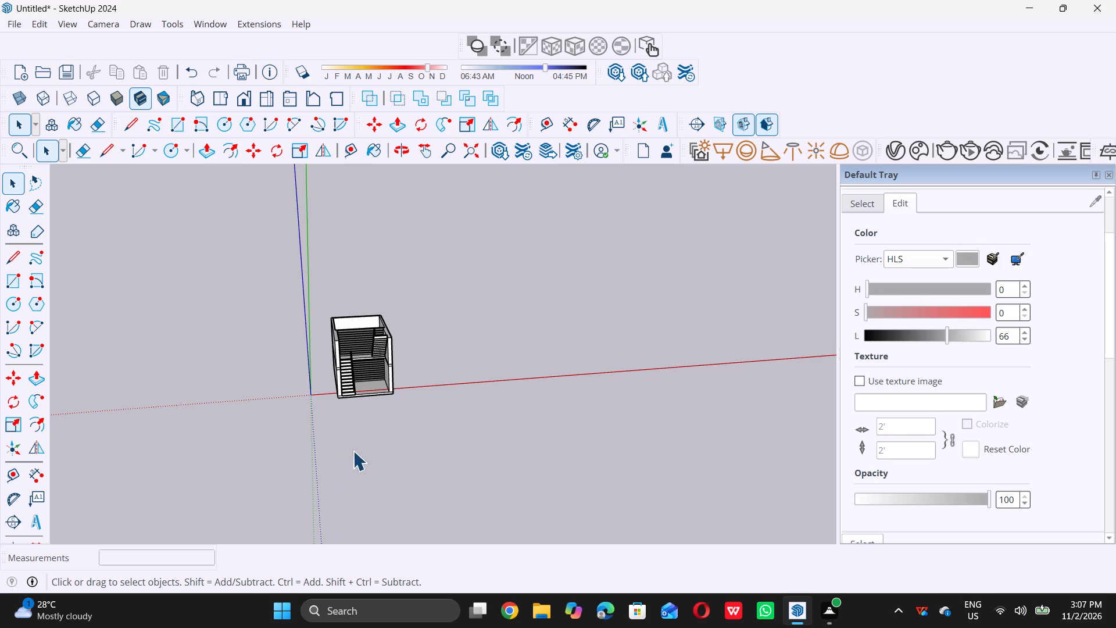
scroll(373, 422, "down", 5)
middle_click_drag(324, 329, 346, 261)
middle_click(346, 261)
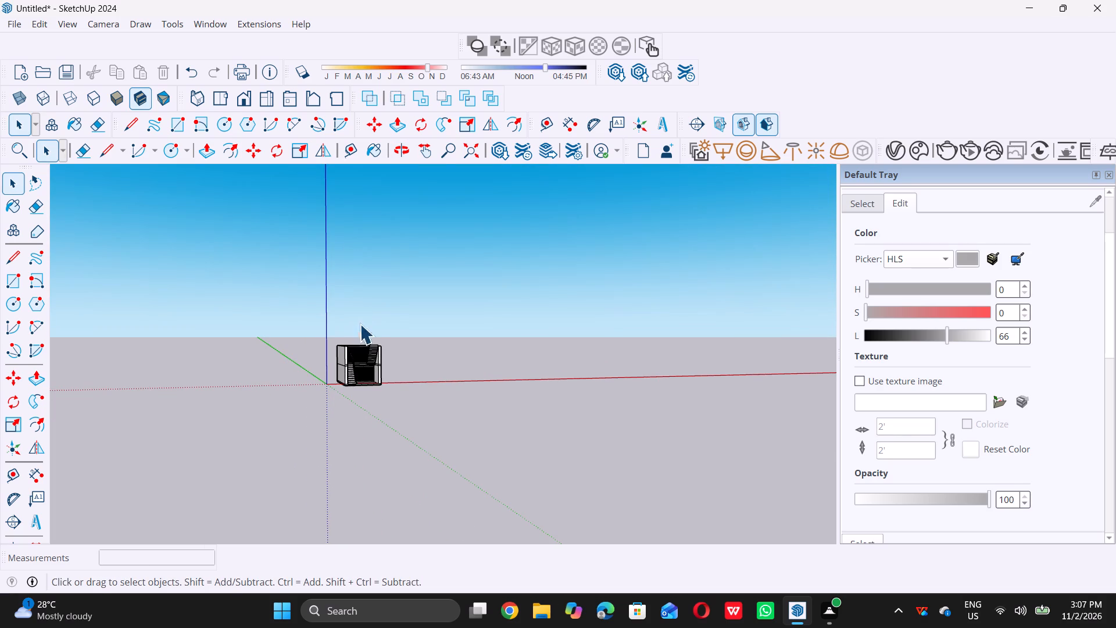
scroll(352, 355, "up", 14)
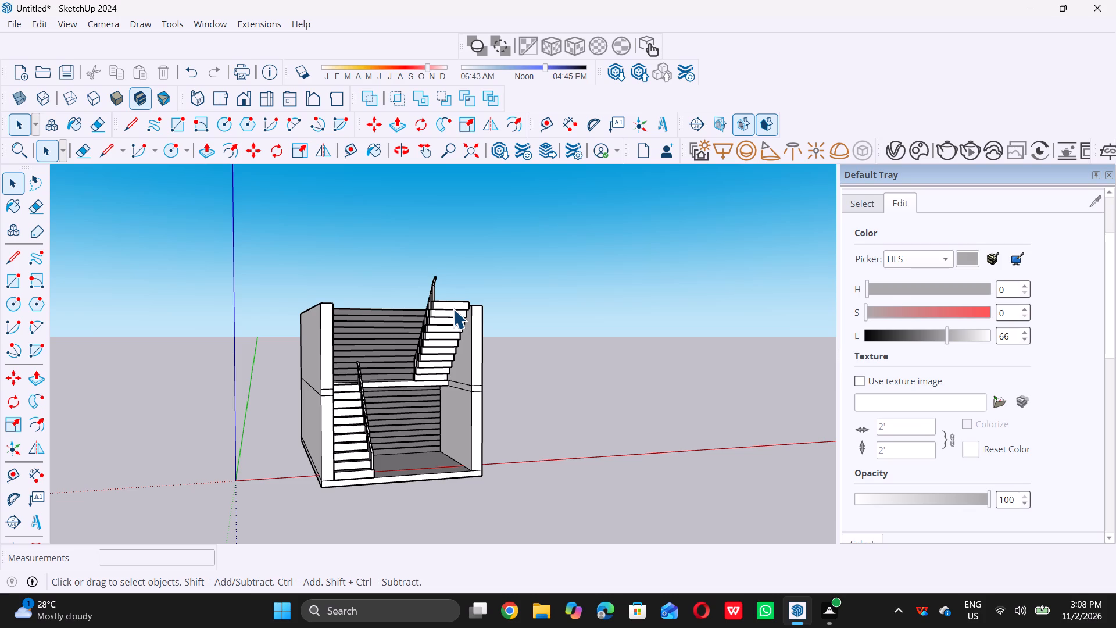
scroll(434, 355, "down", 4)
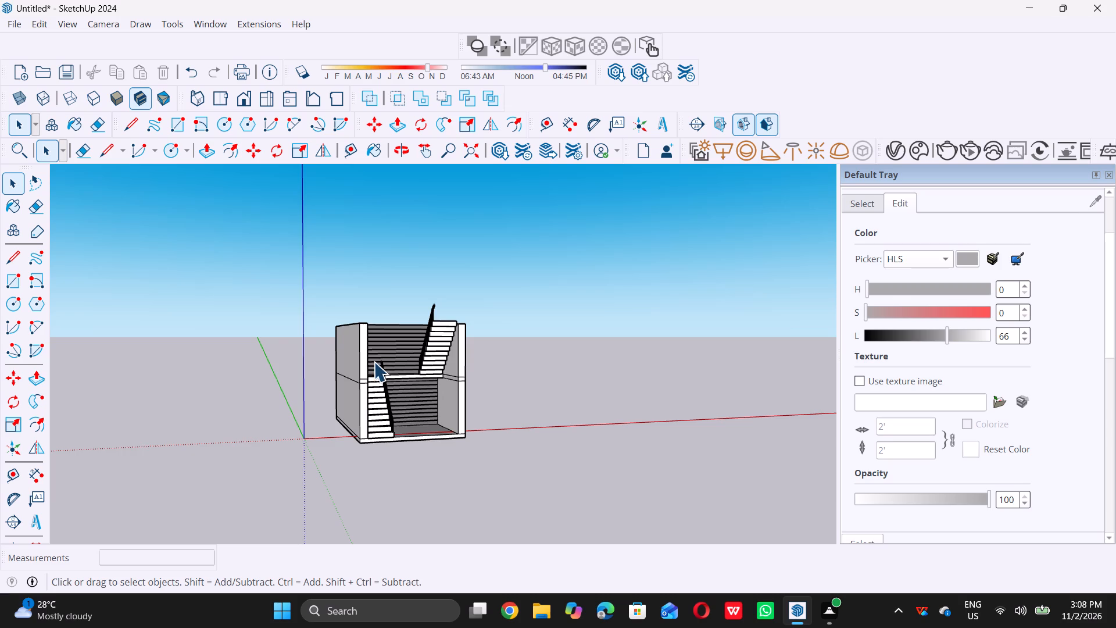
scroll(372, 355, "down", 2)
Draw an upright 20' by 9" rectangle along the outer top edge of the back wall with Rotated Rectangle.
middle_click_drag(380, 330, 403, 438)
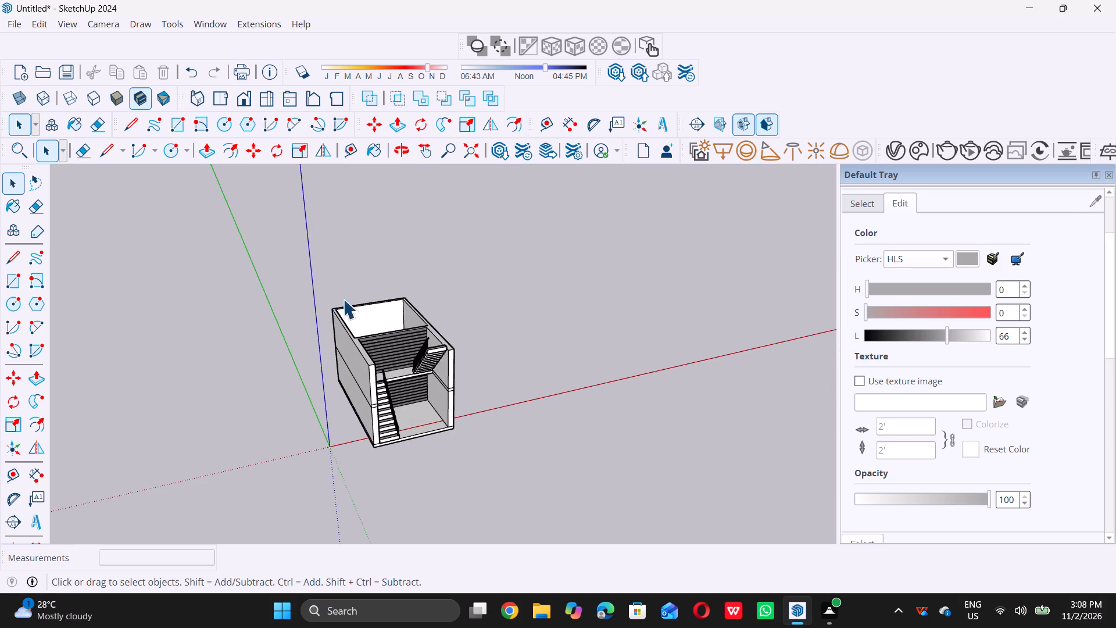
scroll(371, 287, "up", 11)
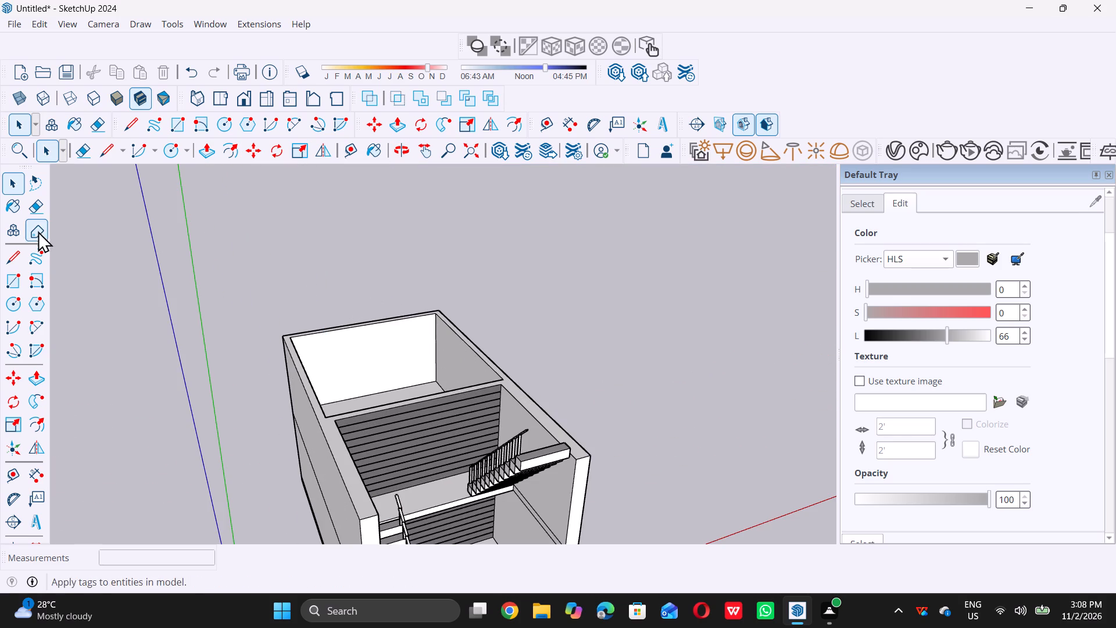
left_click(38, 277)
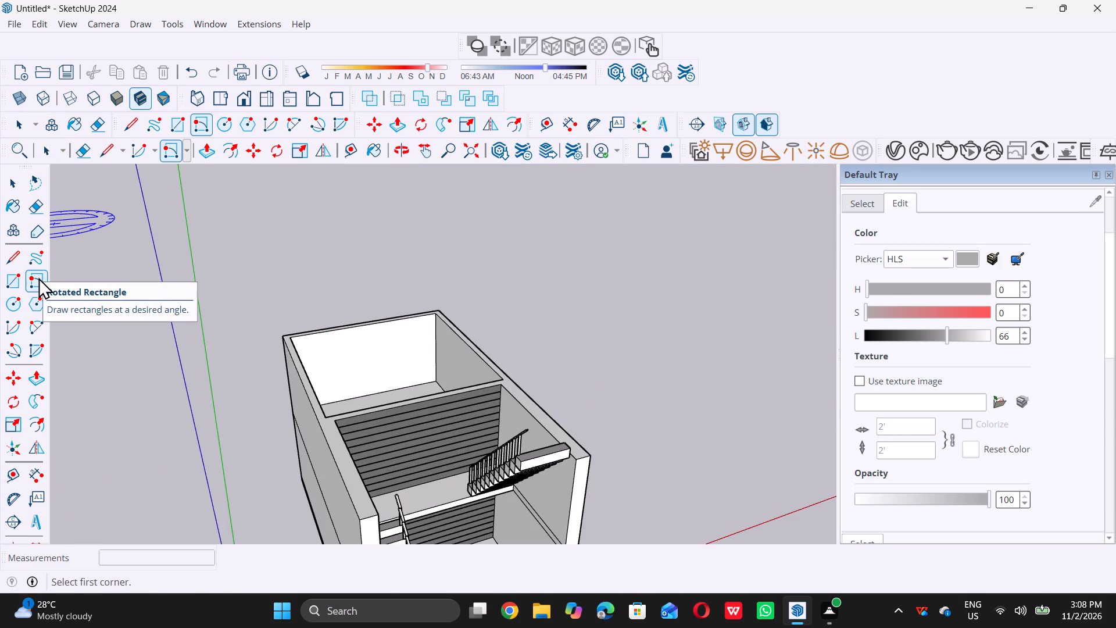
double_click(281, 335)
scroll(424, 309, "up", 5)
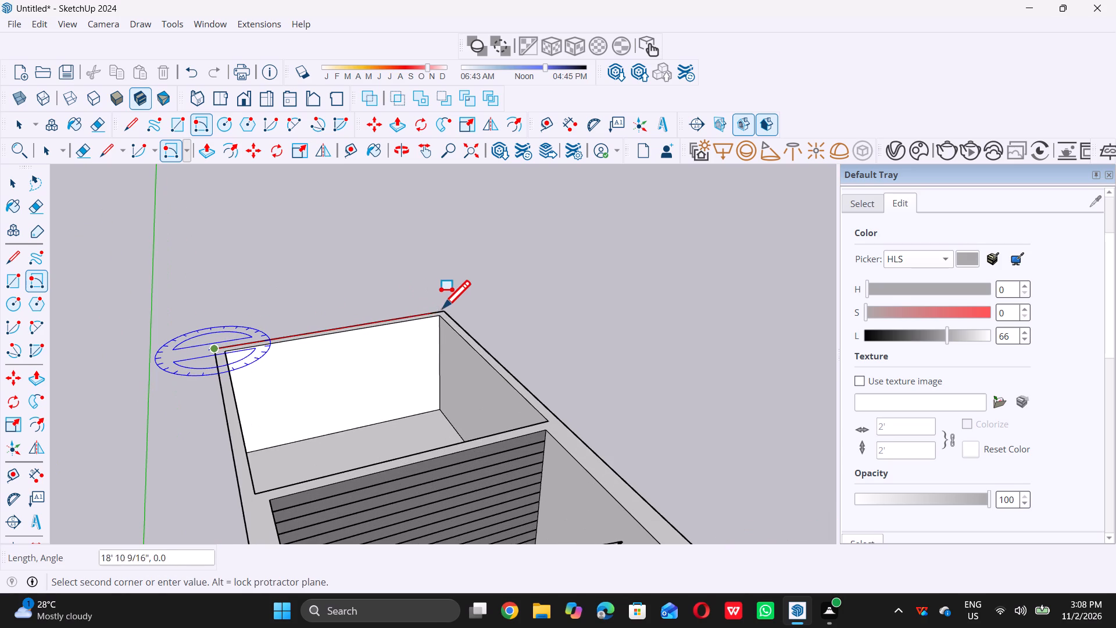
left_click(444, 308)
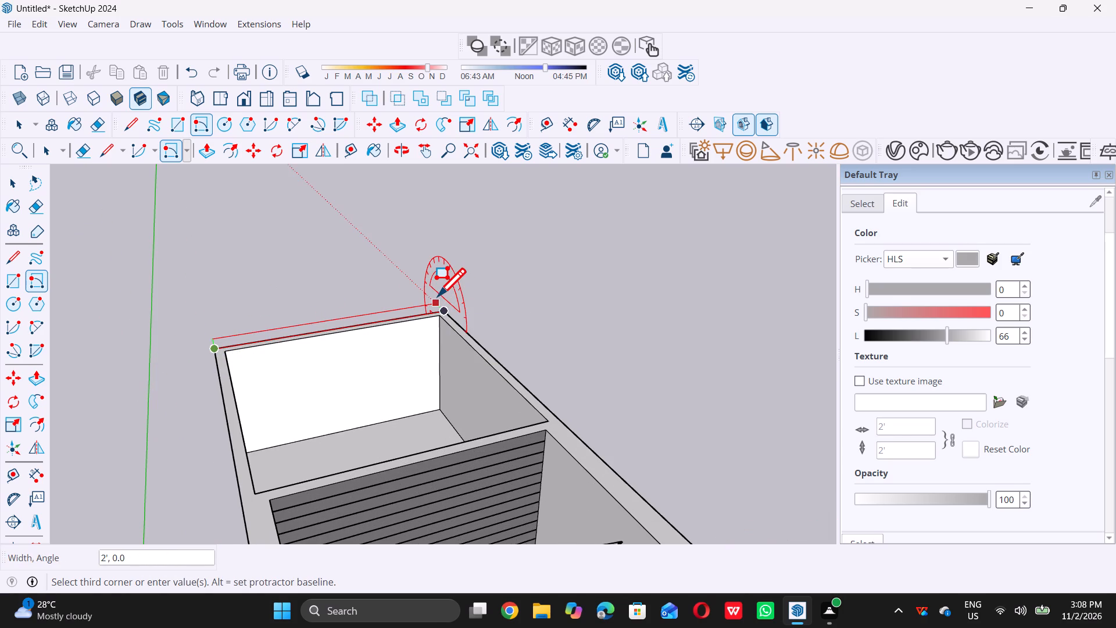
scroll(432, 285, "down", 11)
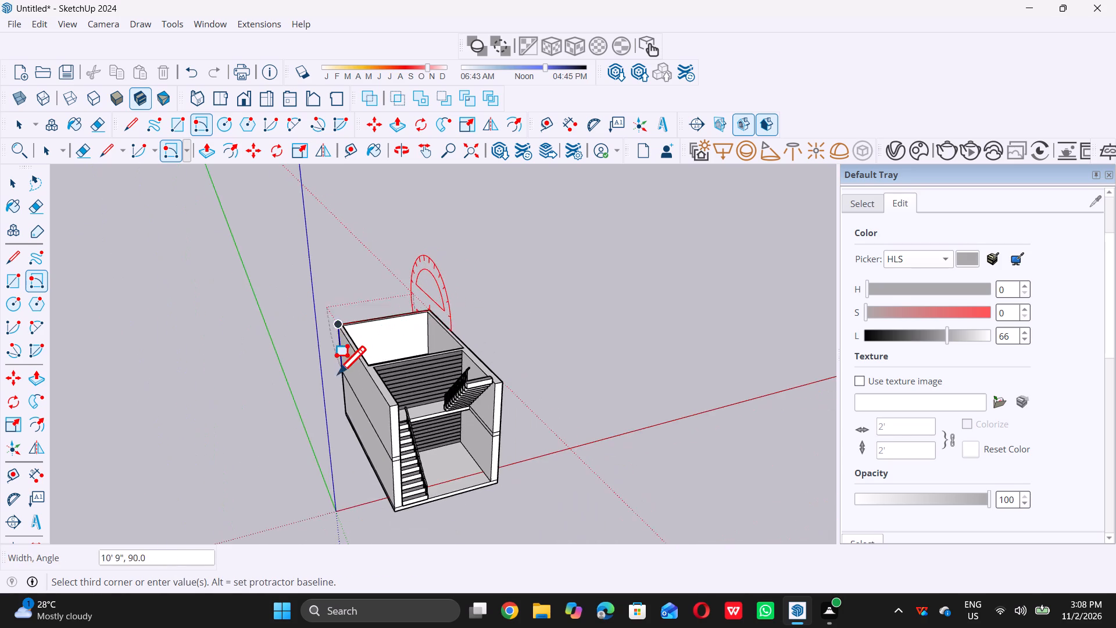
middle_click_drag(364, 356, 543, 306)
scroll(543, 306, "down", 1)
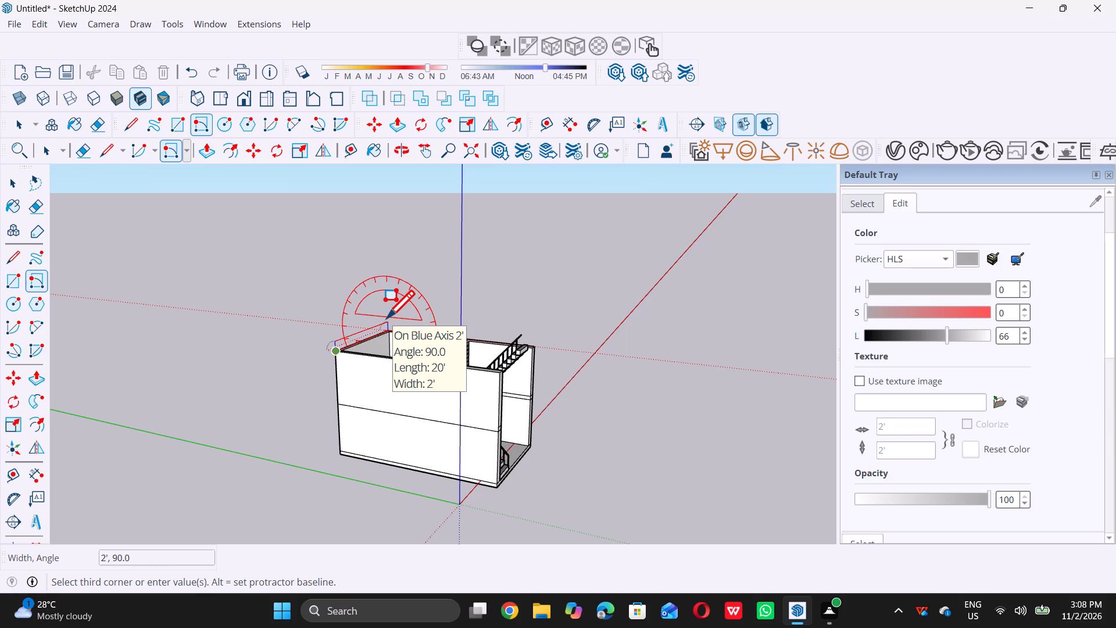
key("9")
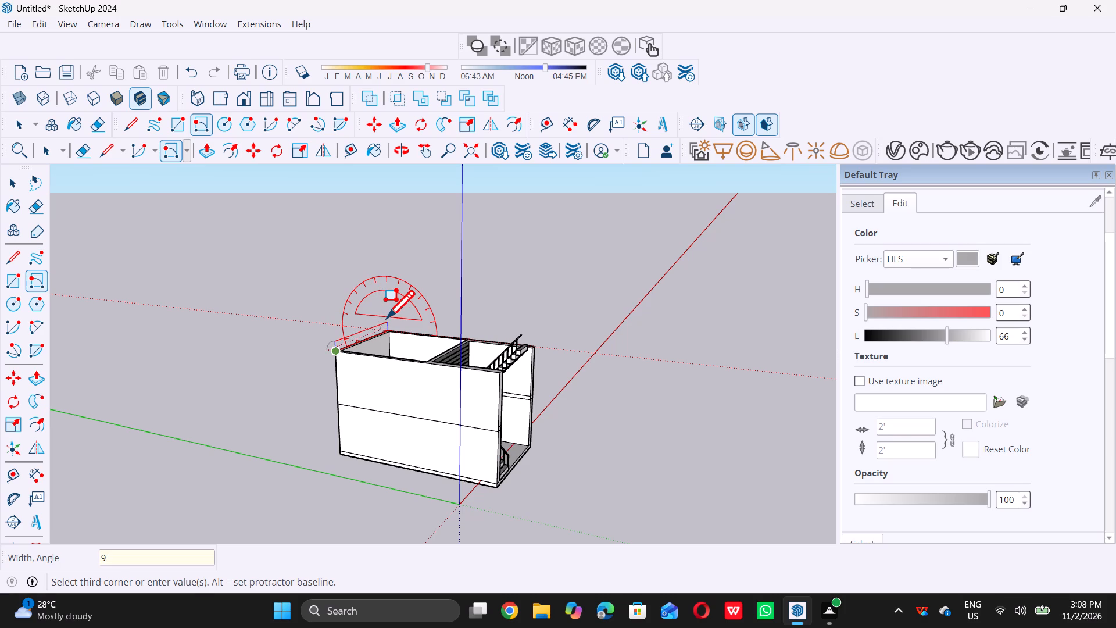
key("shift+quotedbl")
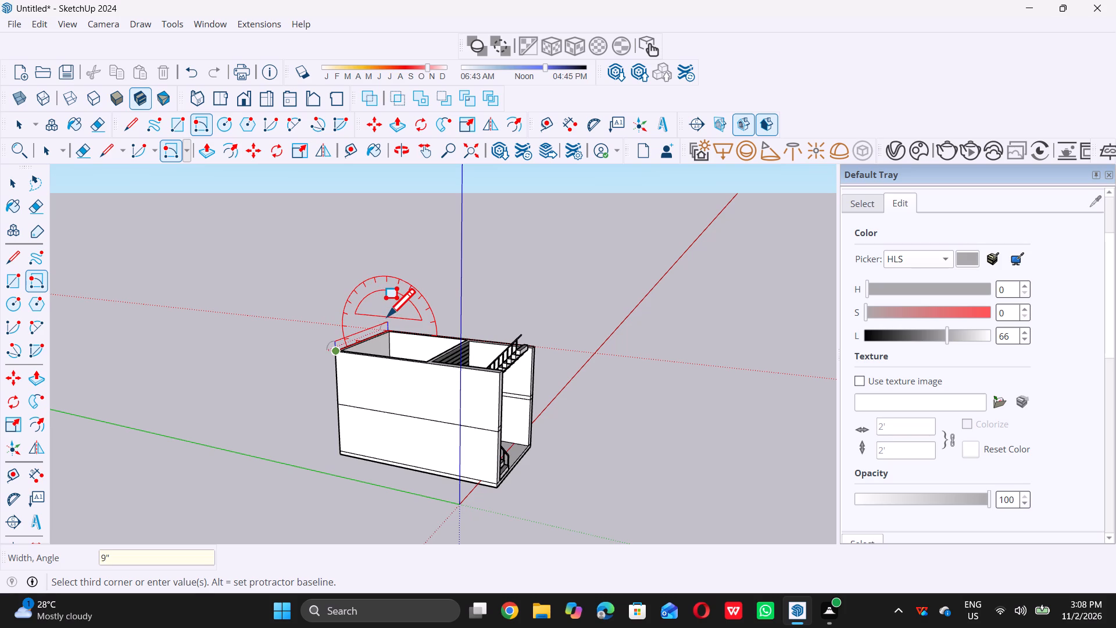
scroll(391, 322, "up", 8)
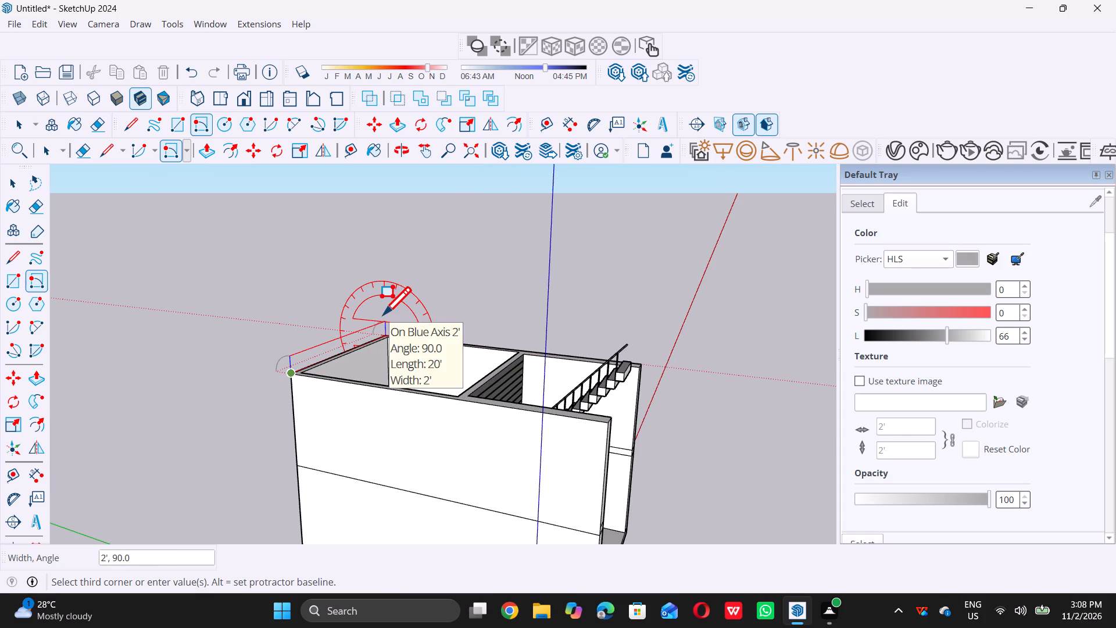
key("9")
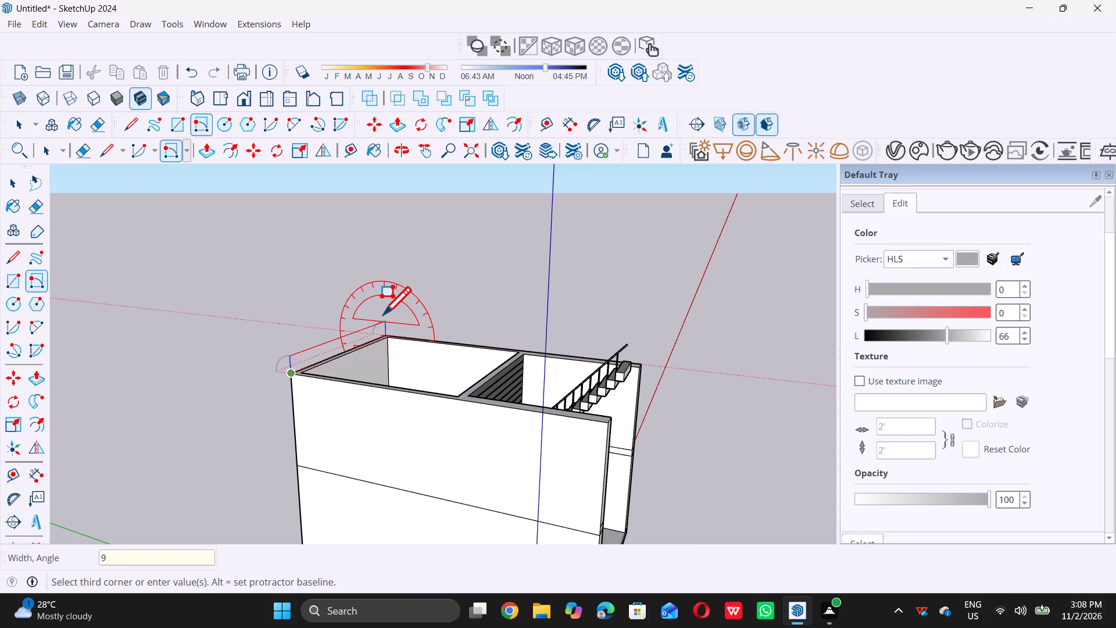
key("shift+quotedbl")
key("Return")
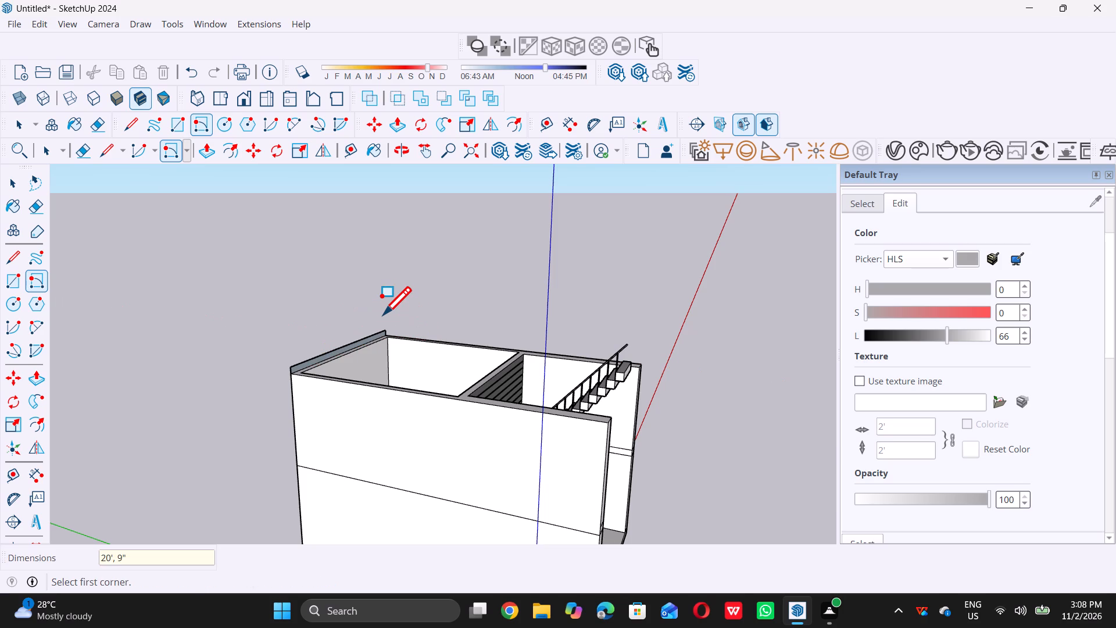
key("space")
Push/Pull the 9" high strip across the wall tops to the building's open front, forming a flat roof slab.
scroll(348, 339, "down", 7)
middle_click_drag(335, 379, 365, 396)
middle_click(365, 396)
scroll(337, 378, "up", 6)
scroll(299, 351, "up", 18)
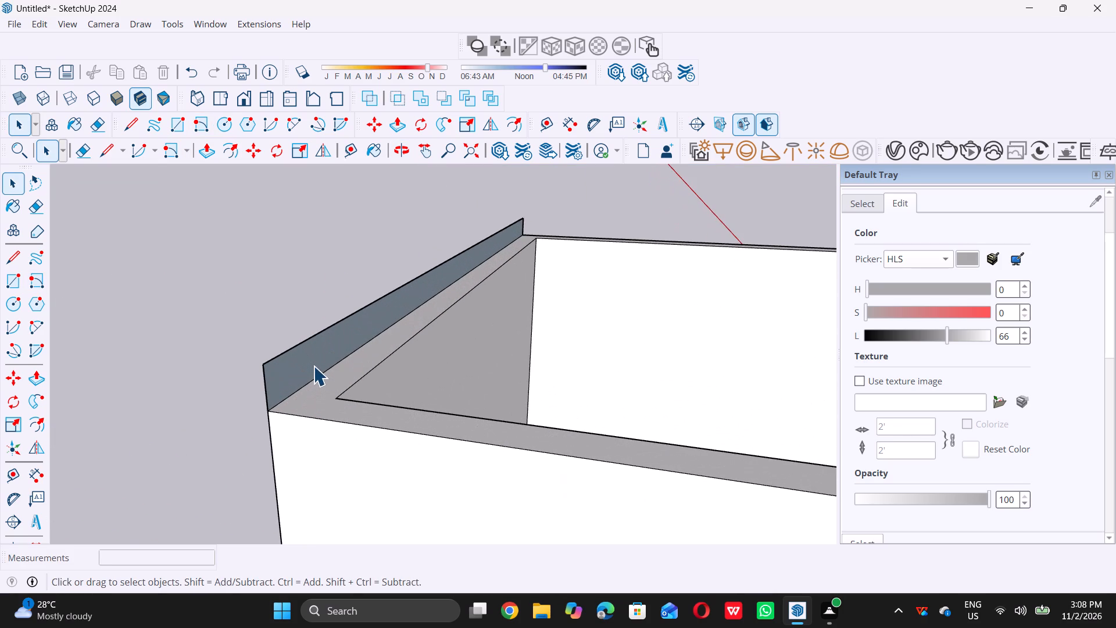
double_click(313, 366)
key("p")
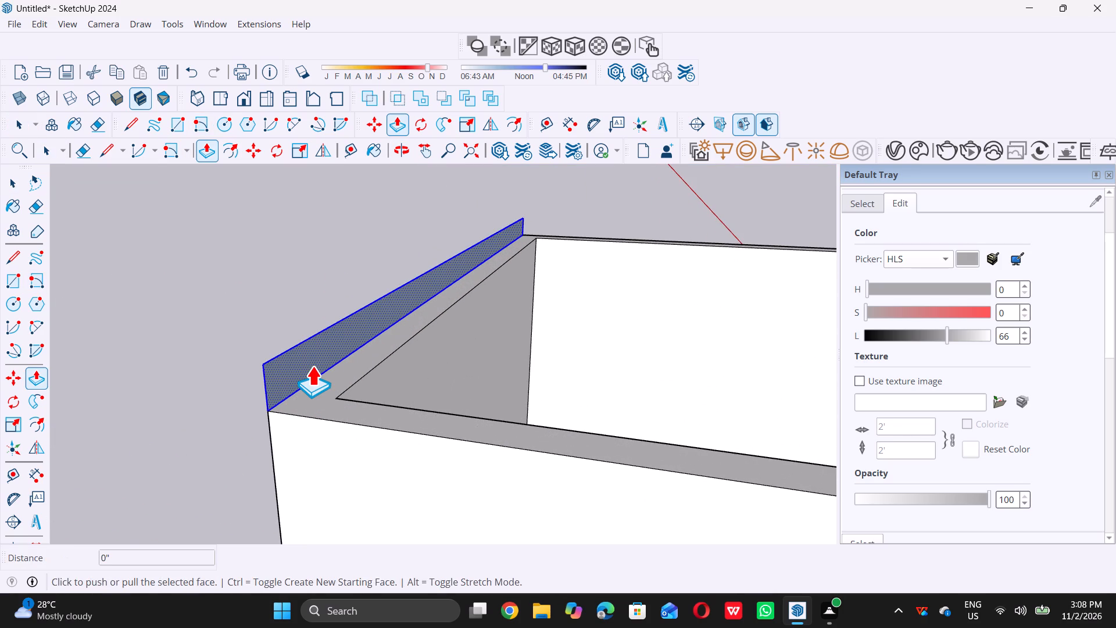
left_click(312, 366)
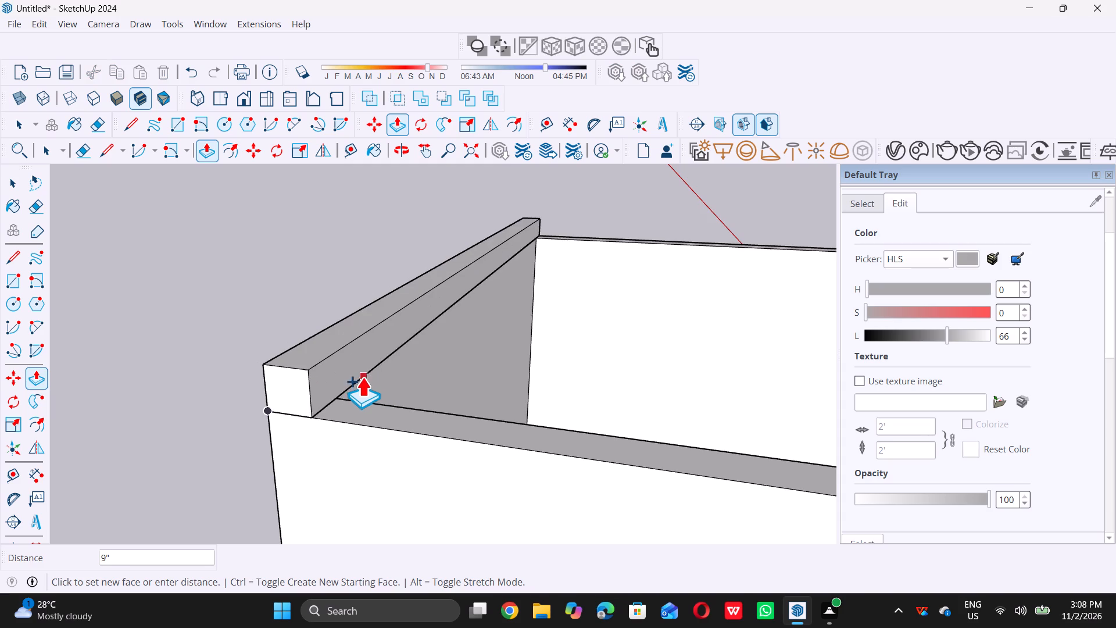
scroll(363, 377, "down", 19)
scroll(360, 373, "down", 2)
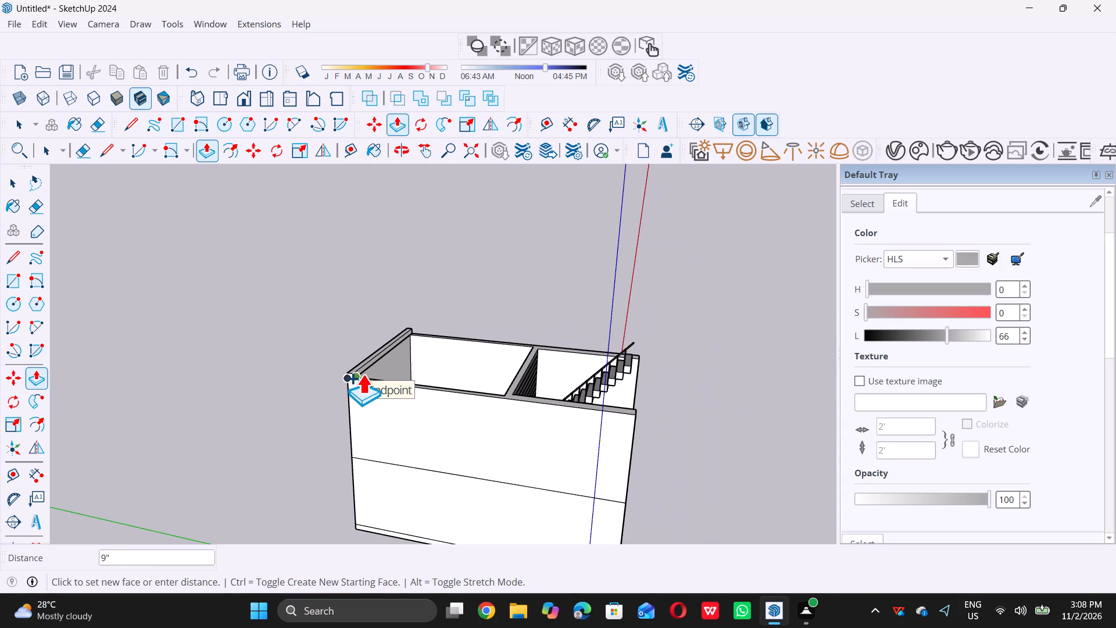
left_click(630, 438)
key("space")
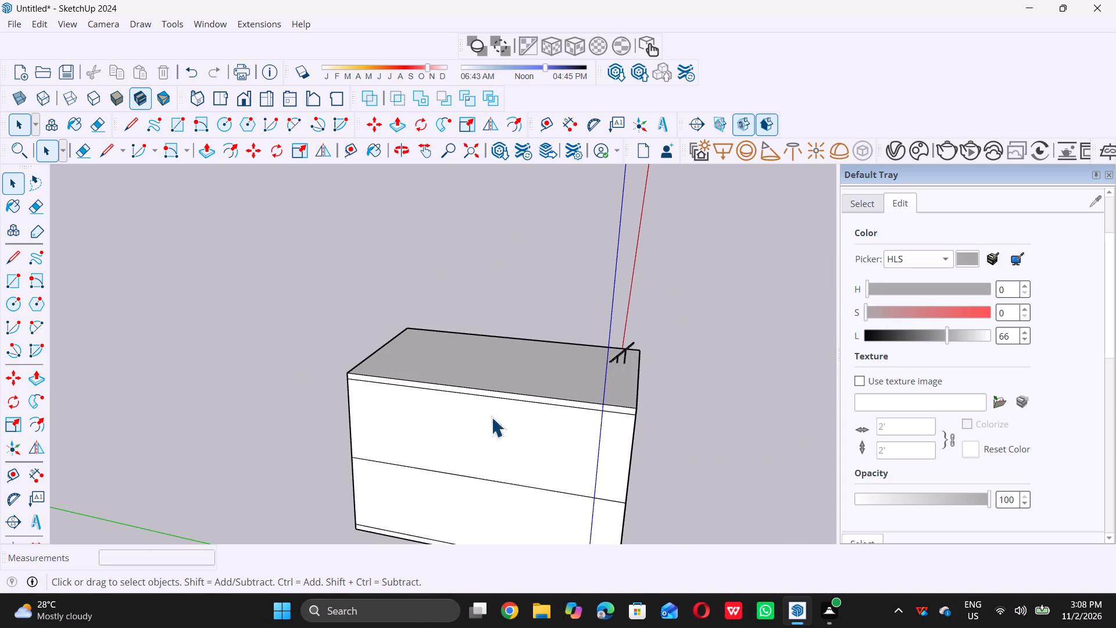
Examine the open front and roof slab, checking where the upper flight and its railing meet the roof.
scroll(439, 397, "down", 11)
middle_click_drag(403, 368, 149, 286)
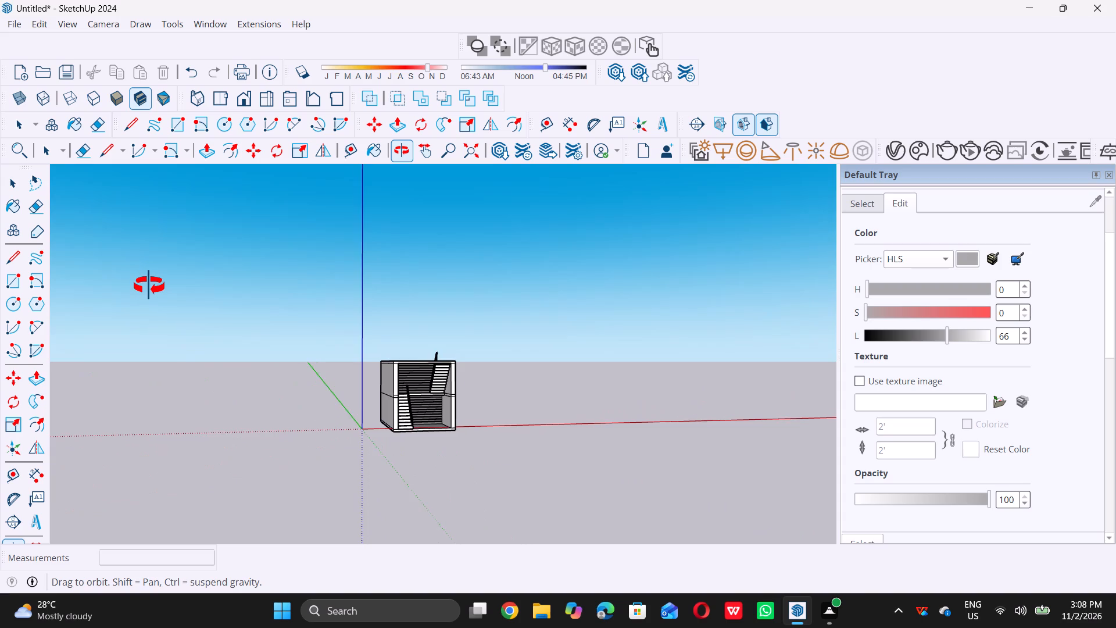
middle_click_drag(149, 286, 154, 304)
scroll(485, 377, "up", 2)
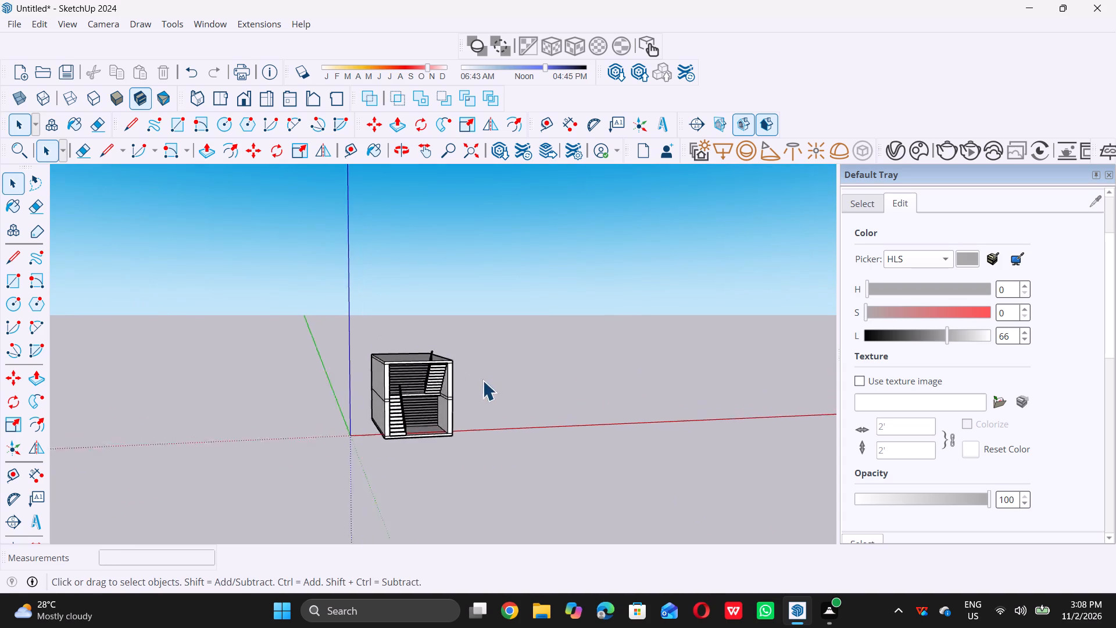
scroll(482, 380, "up", 3)
scroll(403, 374, "up", 6)
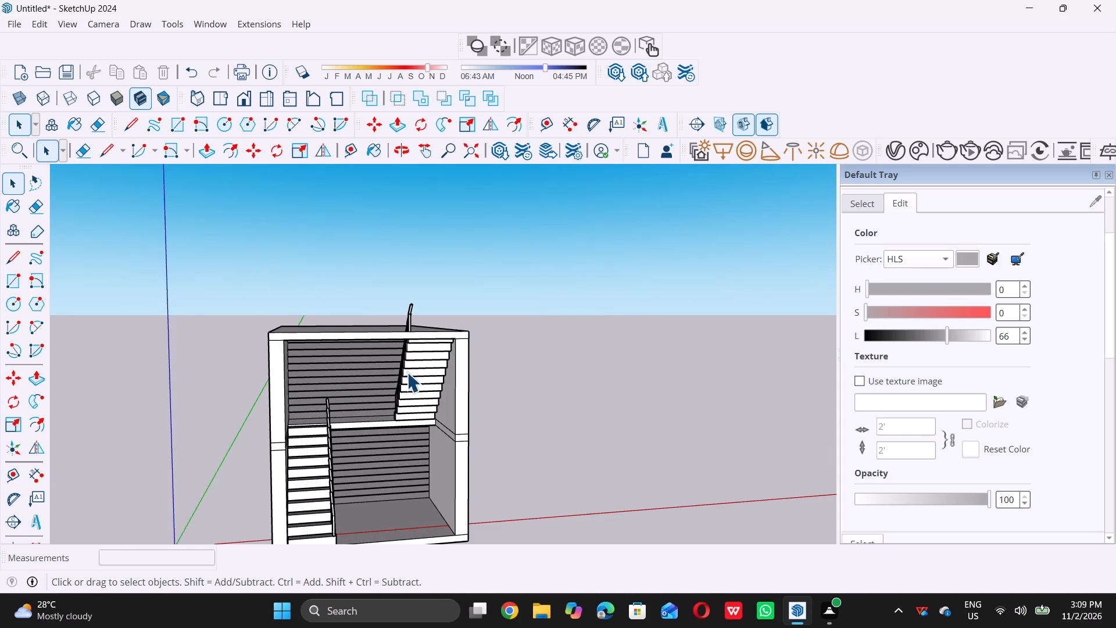
scroll(400, 375, "down", 5)
middle_click_drag(399, 369, 426, 410)
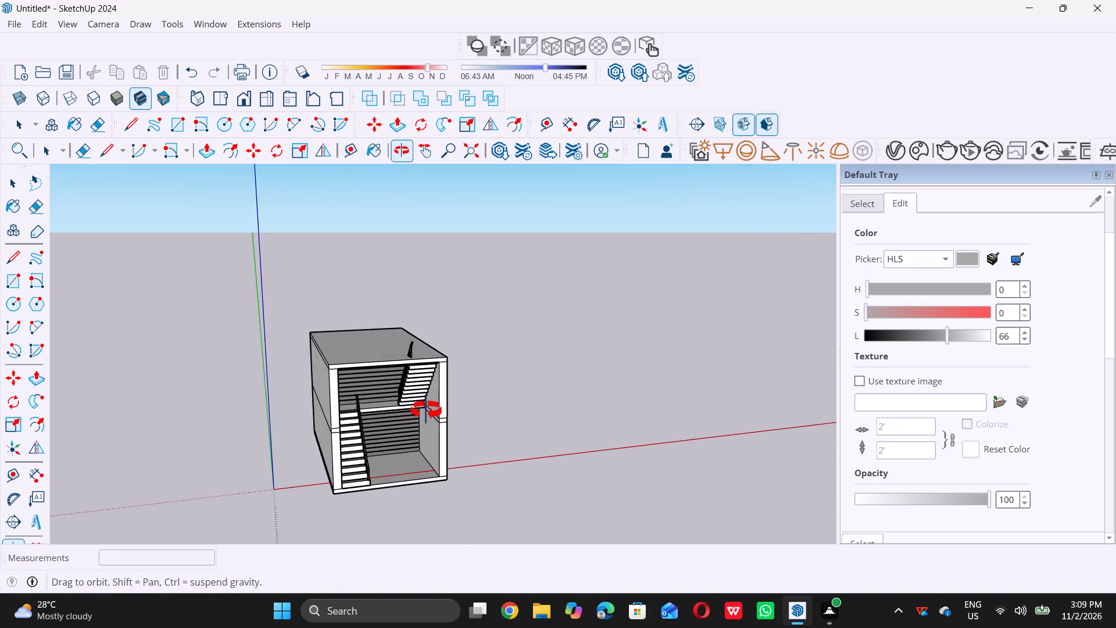
middle_click_drag(426, 410, 441, 393)
Scale the upper stair flight down vertically from its base until its railing top is about level with the roof, and deselect it.
scroll(434, 387, "up", 5)
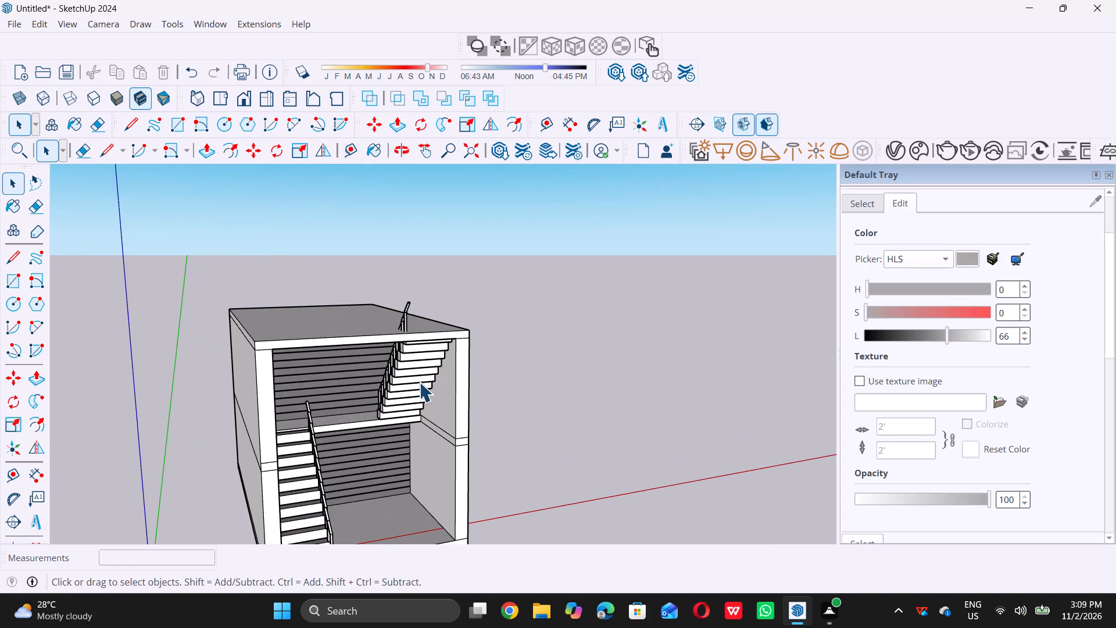
double_click(413, 376)
double_click(559, 369)
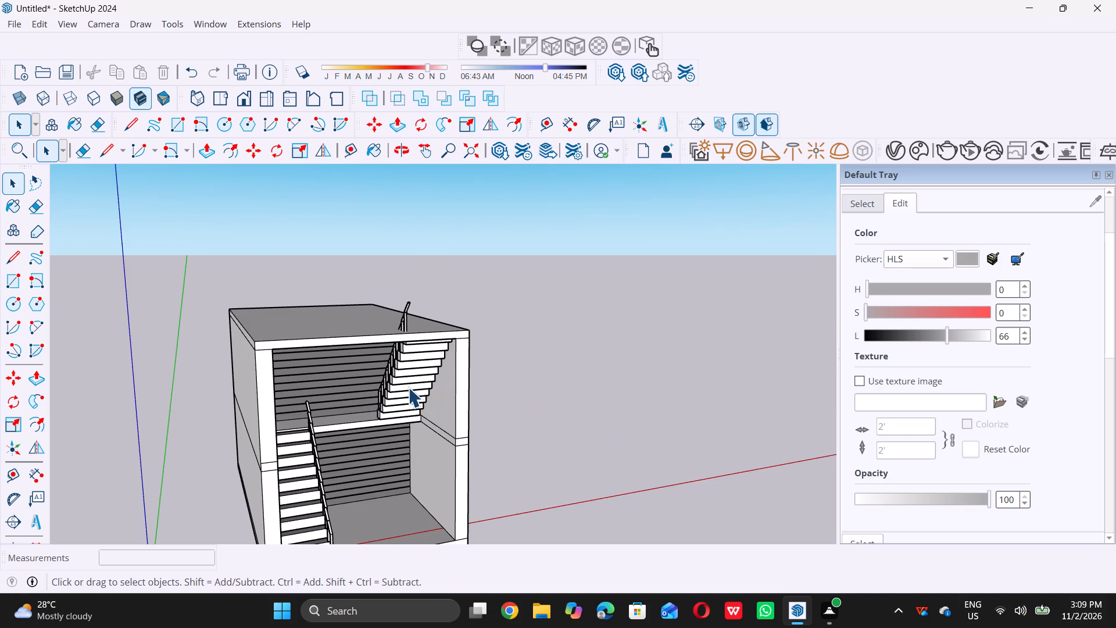
left_click(394, 386)
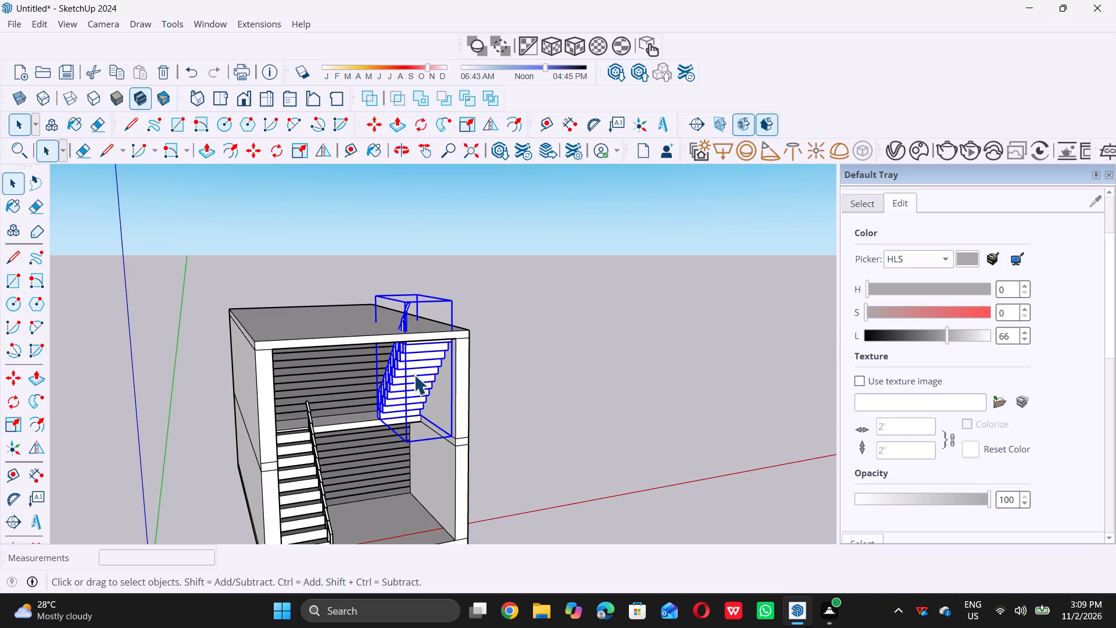
key("s")
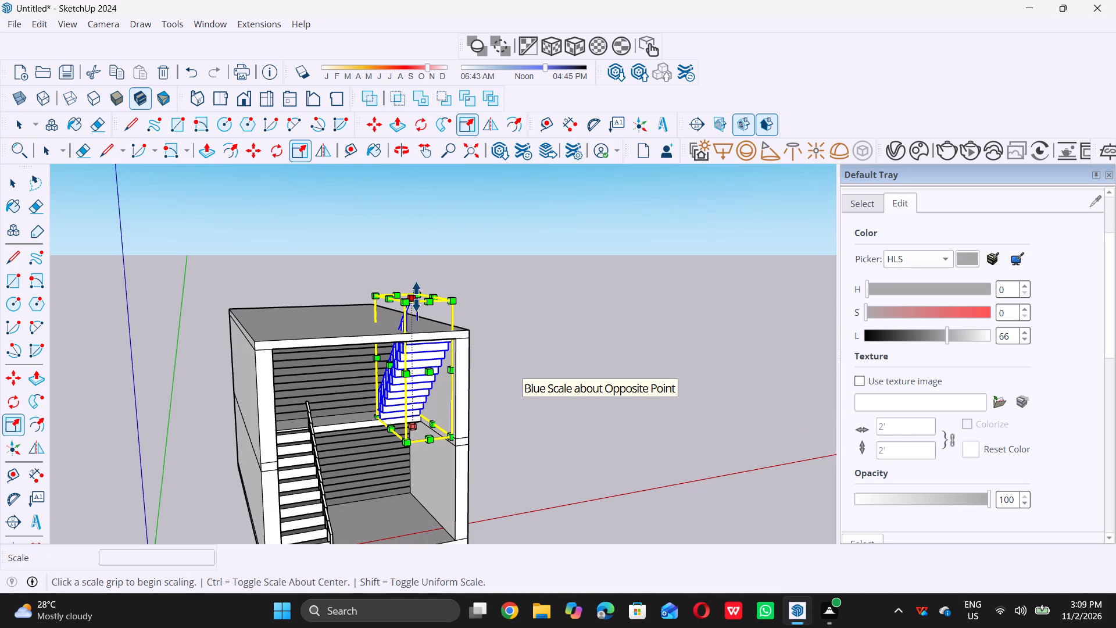
double_click(416, 297)
double_click(416, 334)
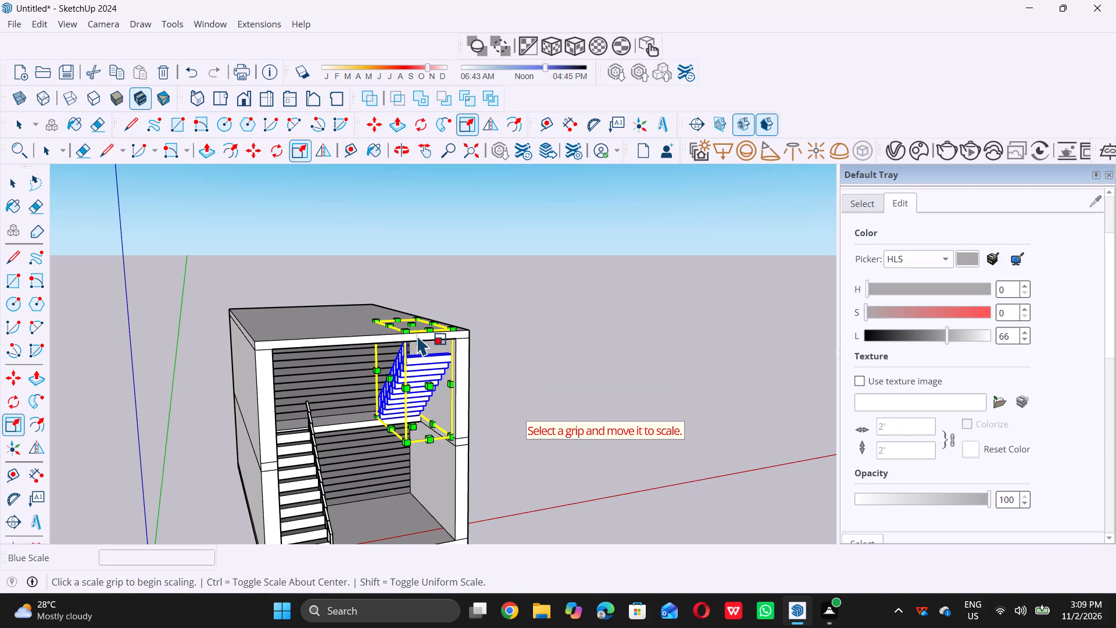
key("space")
triple_click(561, 327)
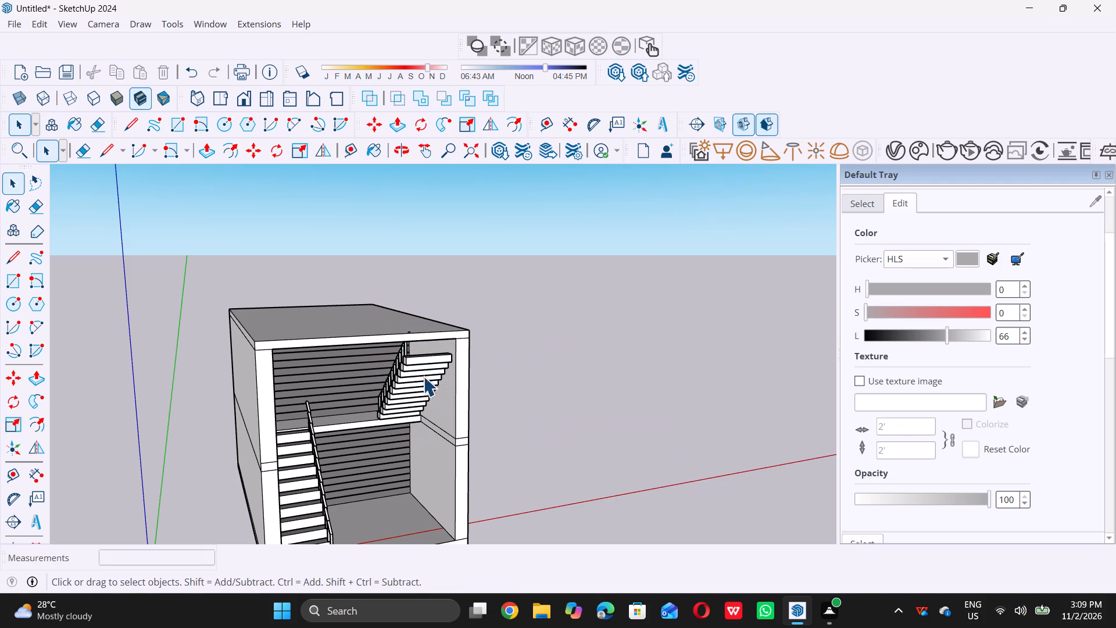
scroll(423, 371, "down", 4)
left_click(576, 317)
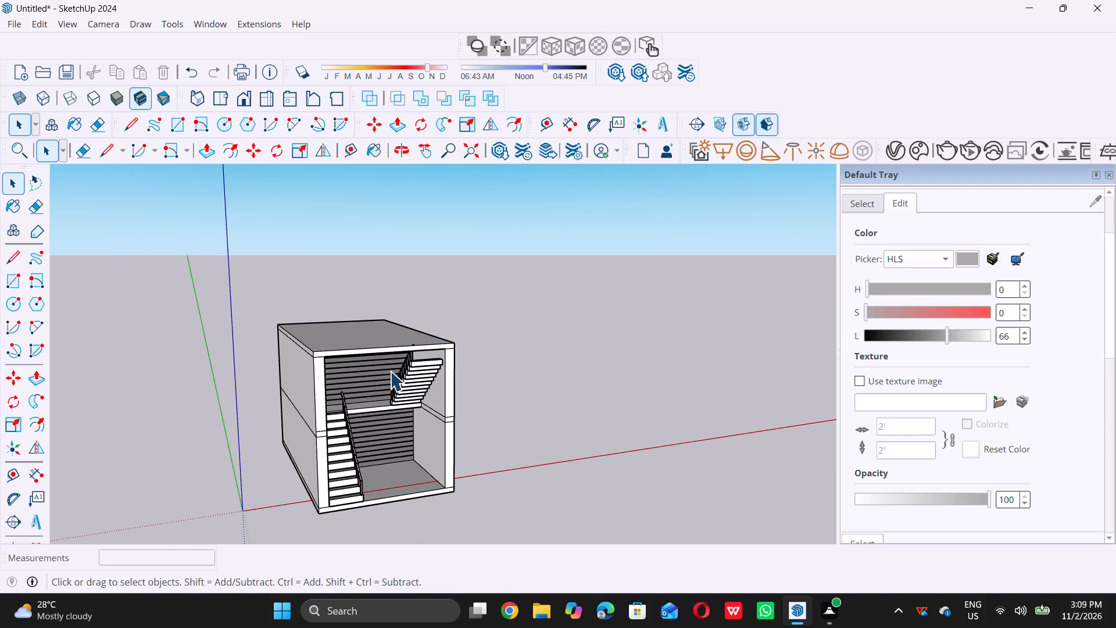
Readjust the upper stair flight's height by scaling it vertically from its base to about roof level, and deselect it.
middle_click_drag(390, 371, 382, 356)
scroll(415, 383, "up", 3)
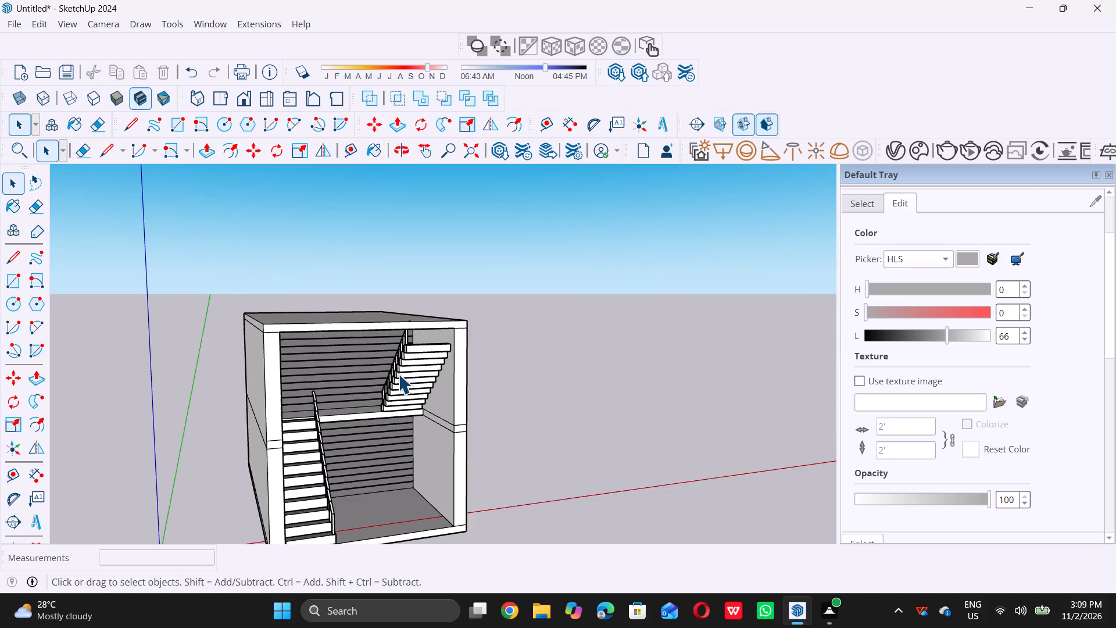
double_click(398, 372)
left_click(620, 356)
left_click(391, 384)
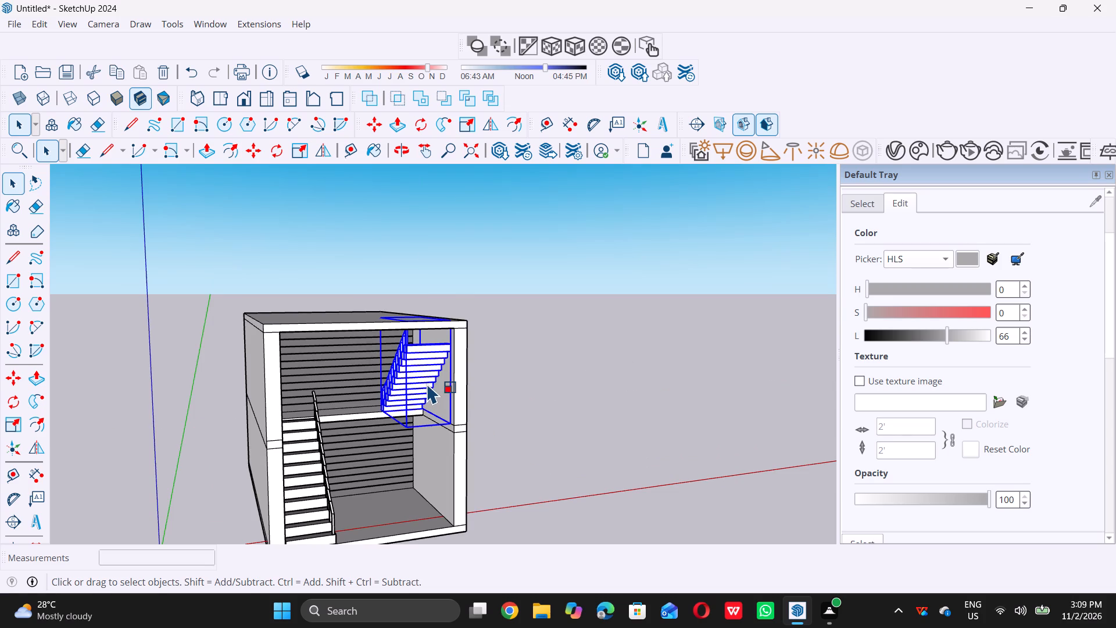
key("s")
scroll(420, 319, "up", 9)
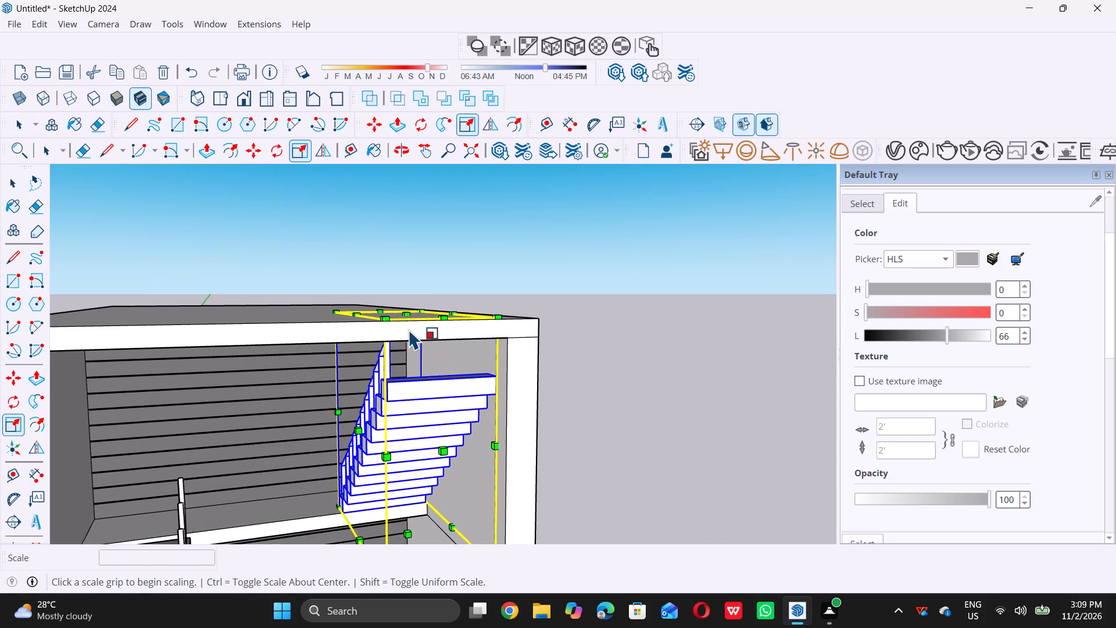
left_click(407, 315)
scroll(407, 315, "down", 4)
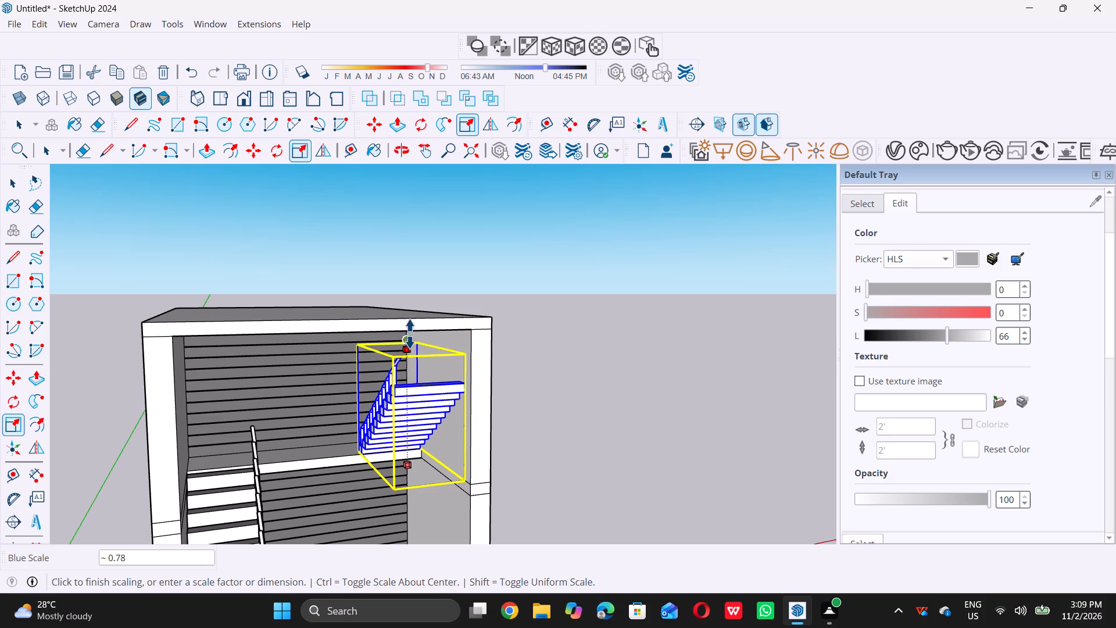
left_click(412, 327)
key("space")
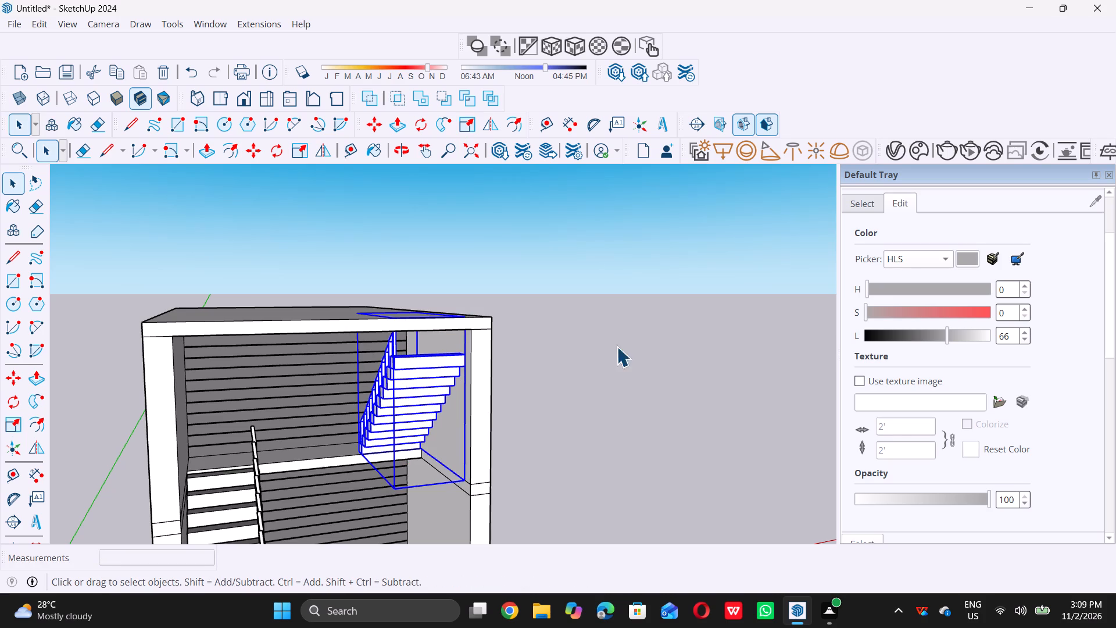
double_click(709, 340)
Examine the open front, both stair flights and the roof slab from the front, above and below.
scroll(502, 361, "down", 11)
middle_click_drag(507, 355, 374, 342)
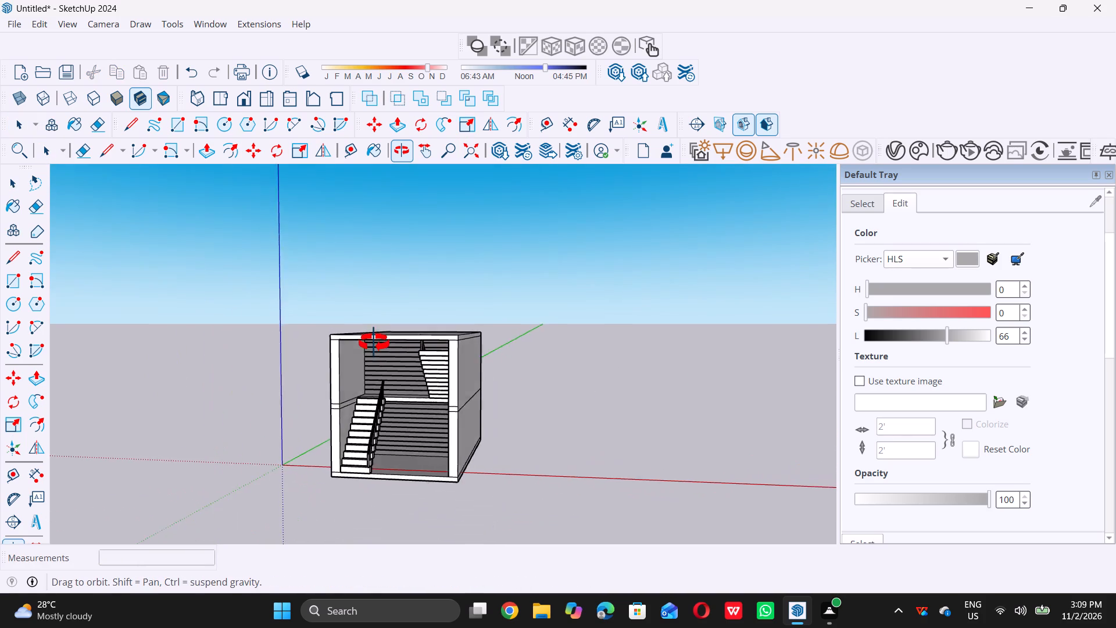
middle_click_drag(374, 342, 422, 334)
scroll(413, 423, "down", 4)
middle_click_drag(424, 461, 430, 452)
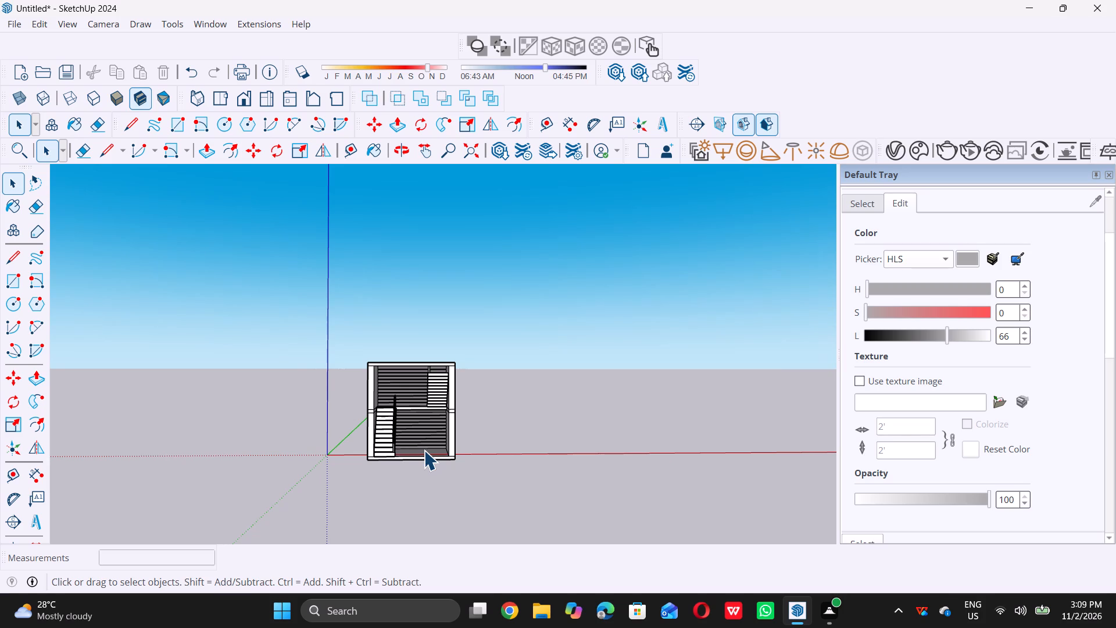
scroll(424, 449, "down", 4)
middle_click_drag(395, 380, 392, 390)
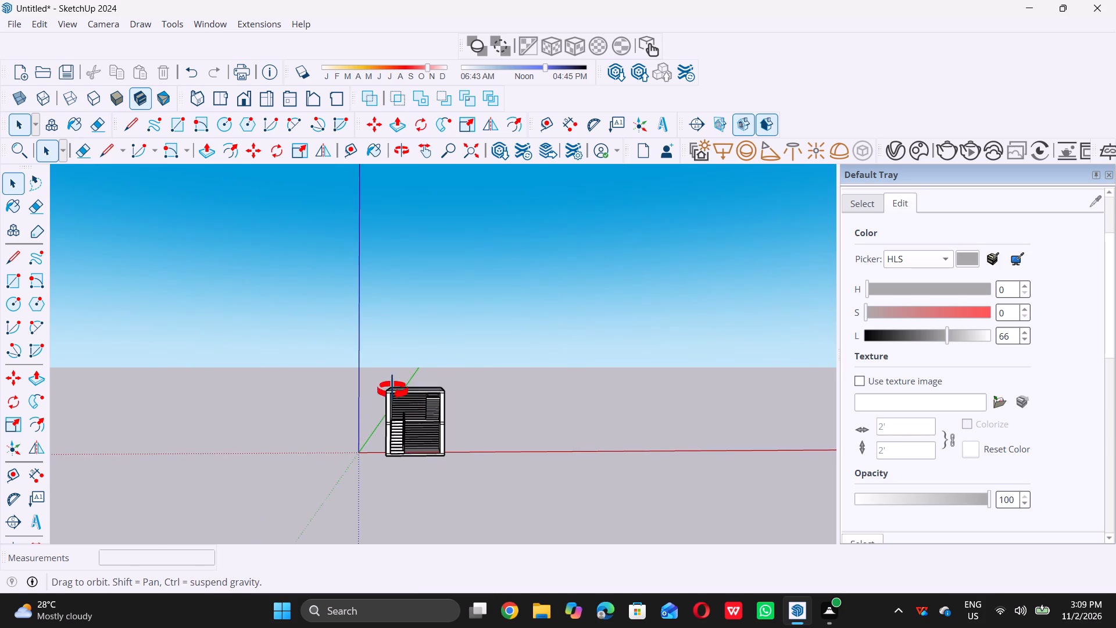
middle_click_drag(392, 390, 387, 455)
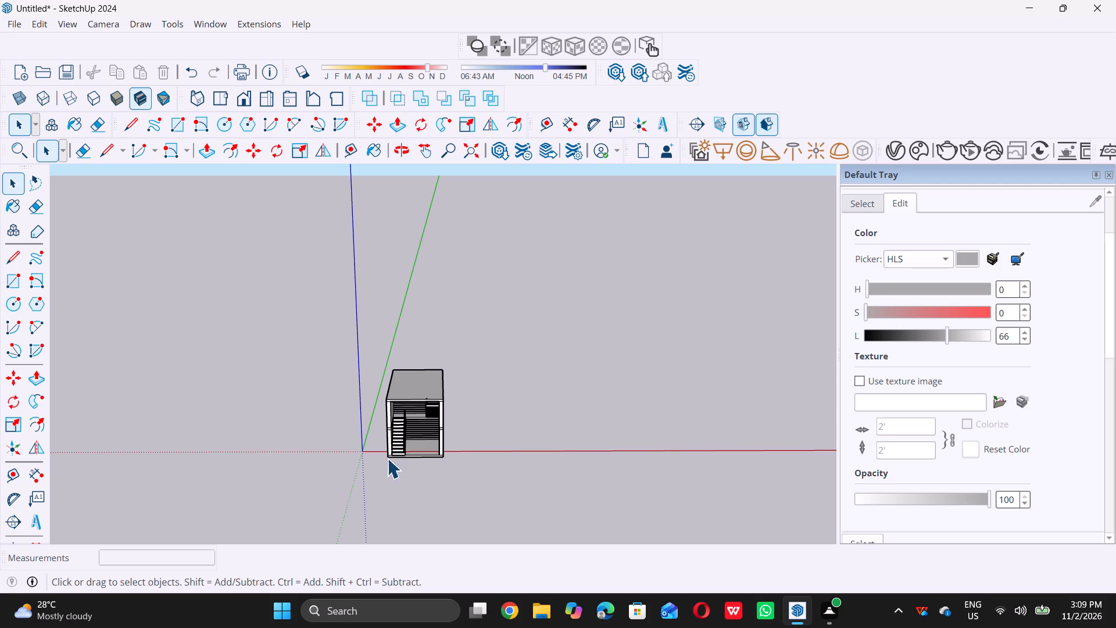
middle_click_drag(438, 433, 442, 359)
scroll(442, 359, "up", 1)
scroll(425, 427, "up", 11)
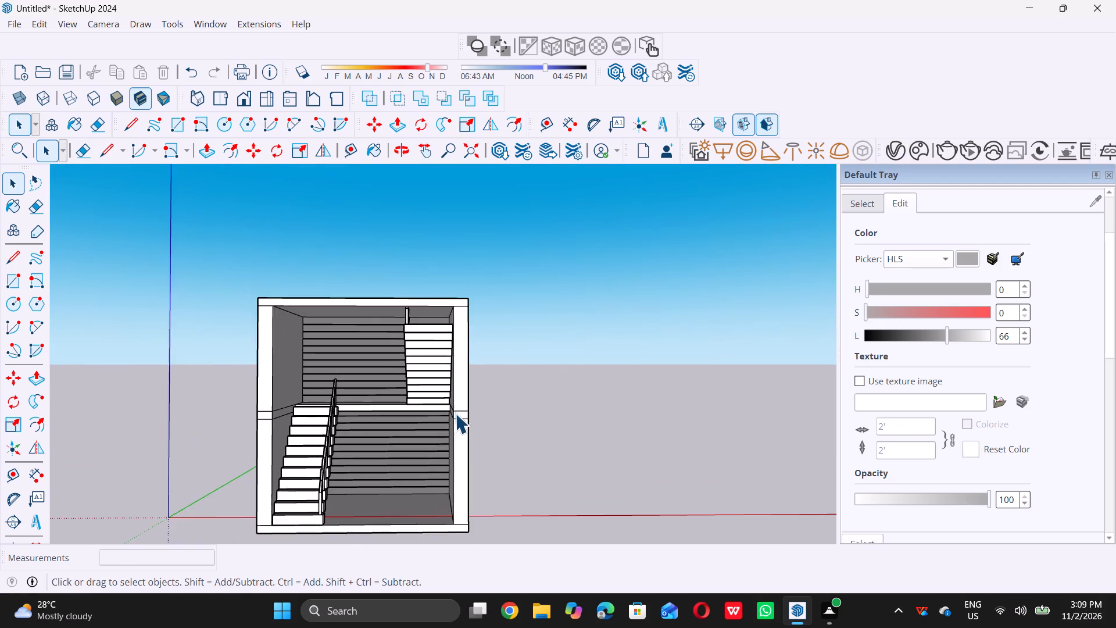
scroll(454, 419, "up", 3)
scroll(457, 419, "down", 9)
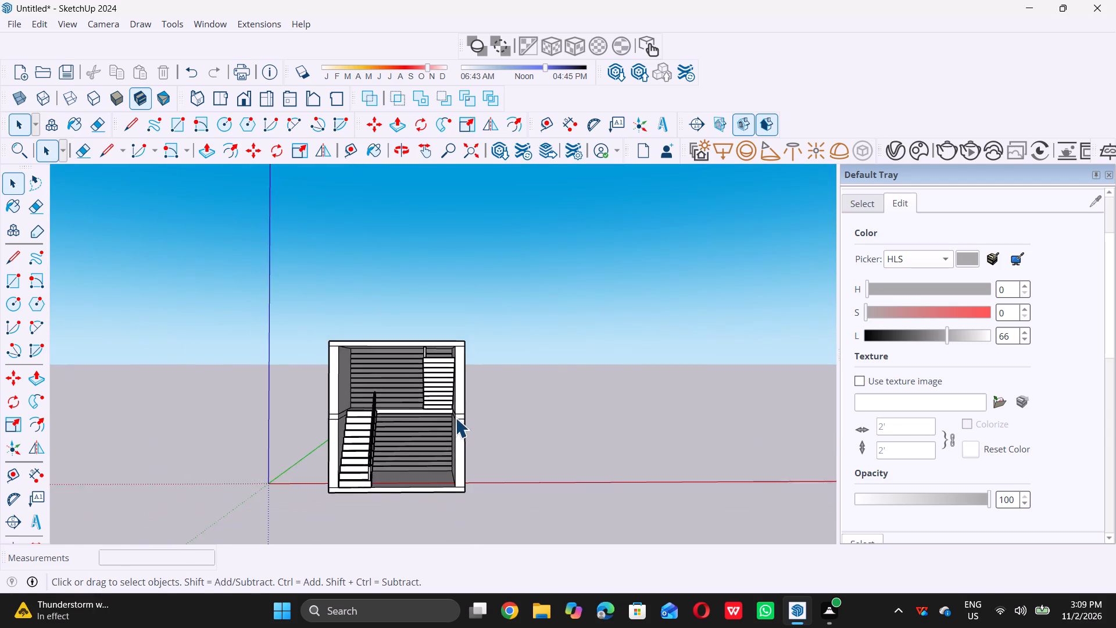
scroll(455, 418, "down", 3)
middle_click_drag(455, 416, 448, 468)
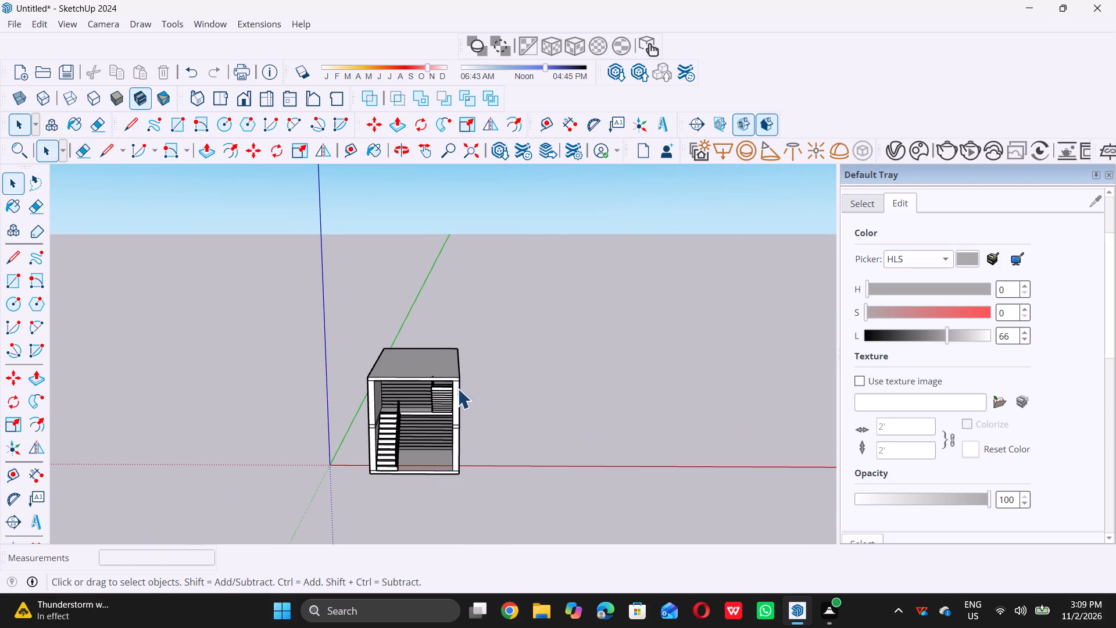
middle_click_drag(391, 367, 420, 266)
middle_click_drag(402, 365, 394, 351)
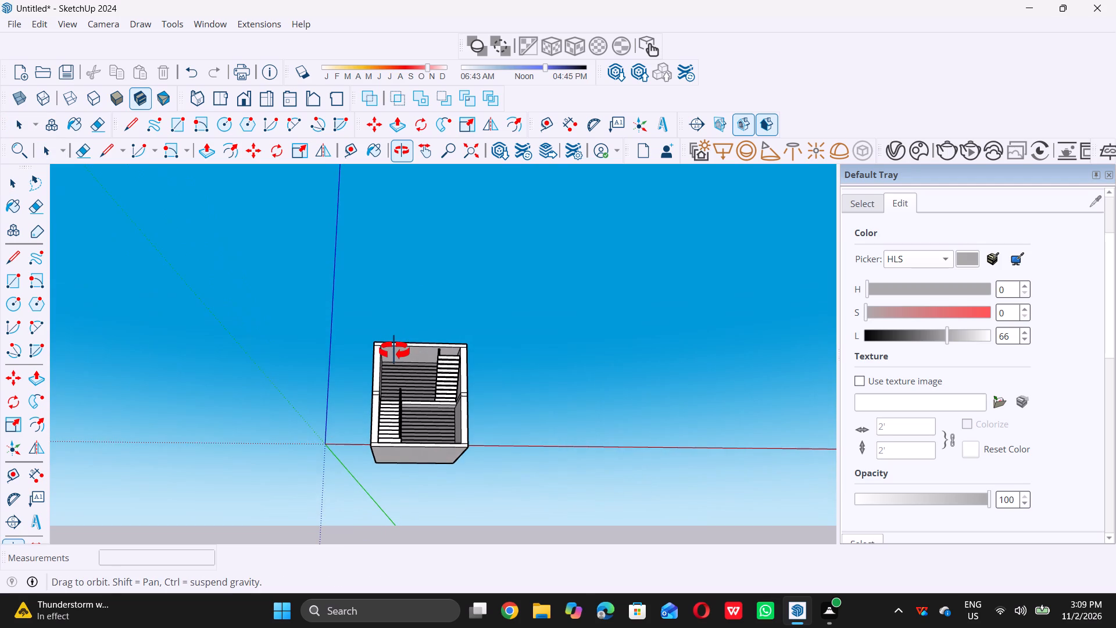
middle_click_drag(394, 351, 400, 481)
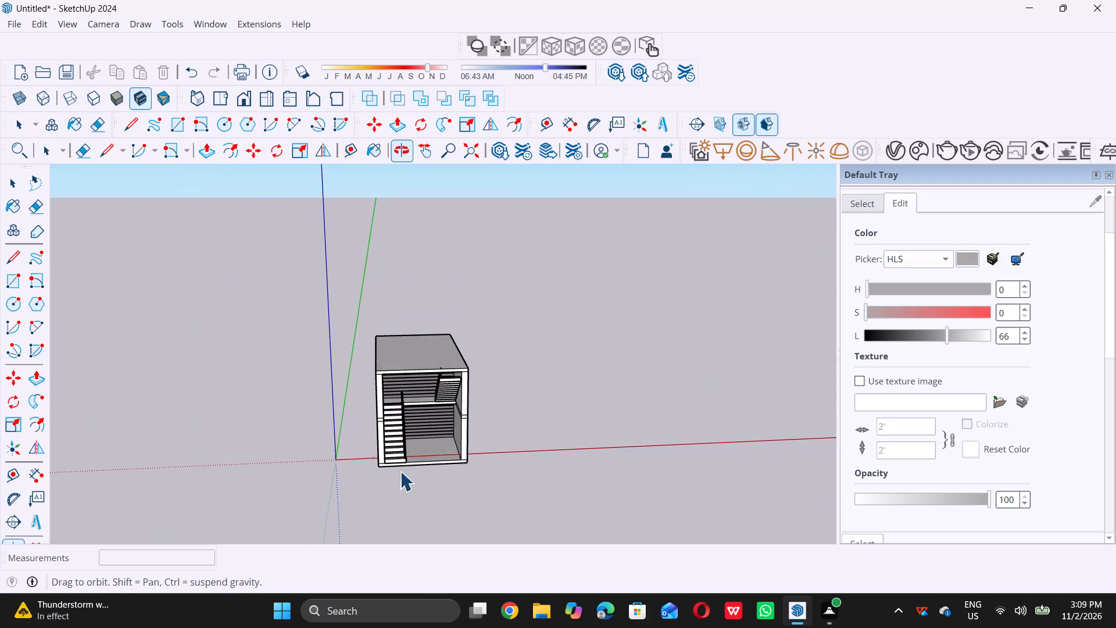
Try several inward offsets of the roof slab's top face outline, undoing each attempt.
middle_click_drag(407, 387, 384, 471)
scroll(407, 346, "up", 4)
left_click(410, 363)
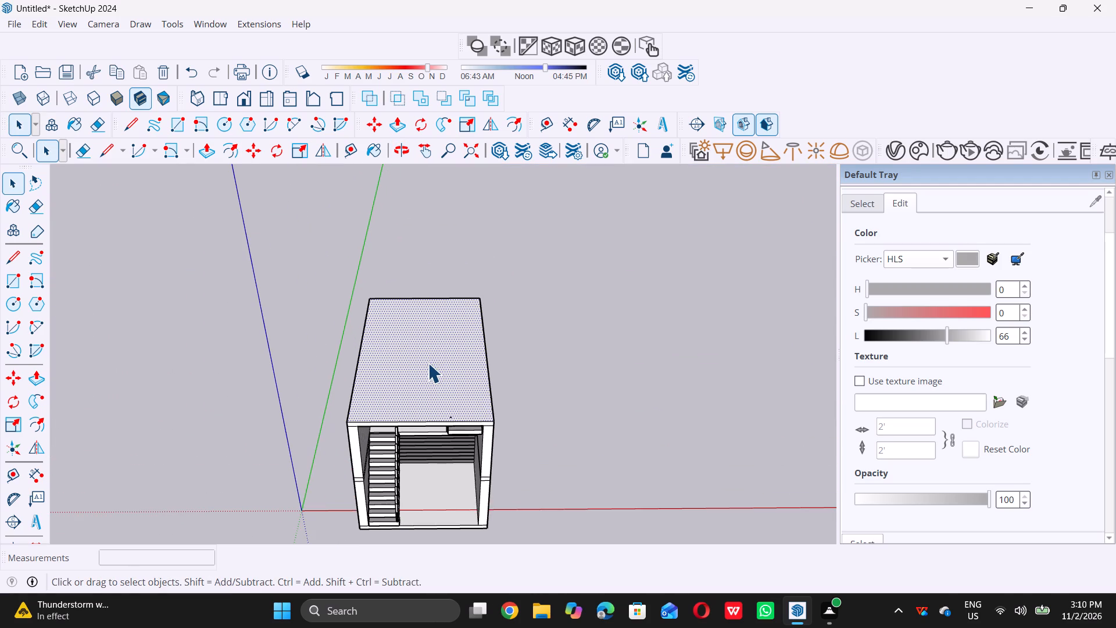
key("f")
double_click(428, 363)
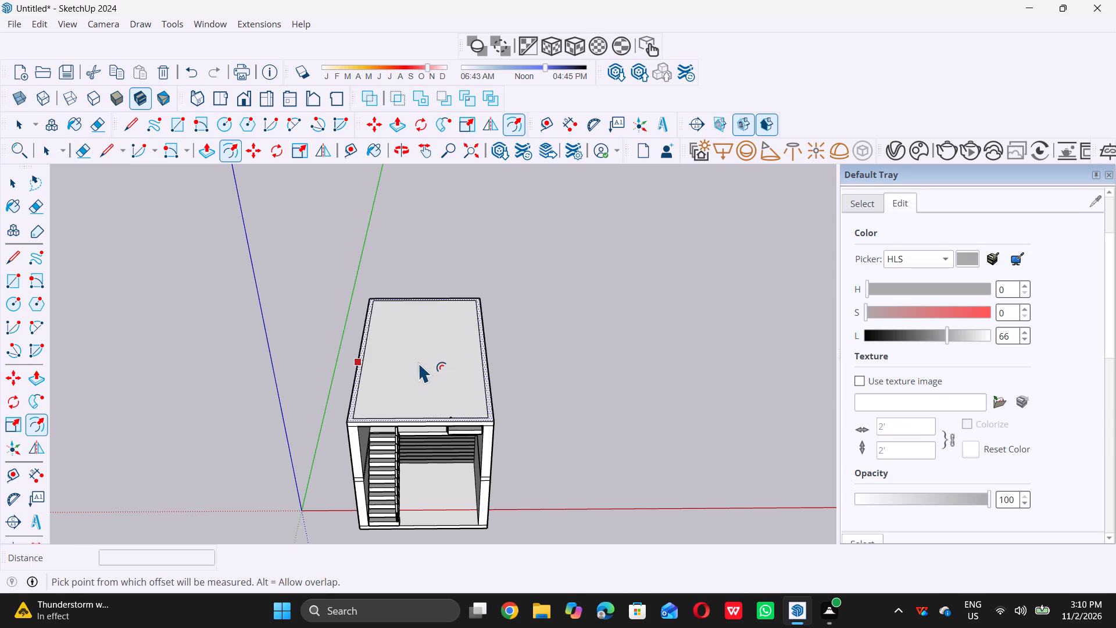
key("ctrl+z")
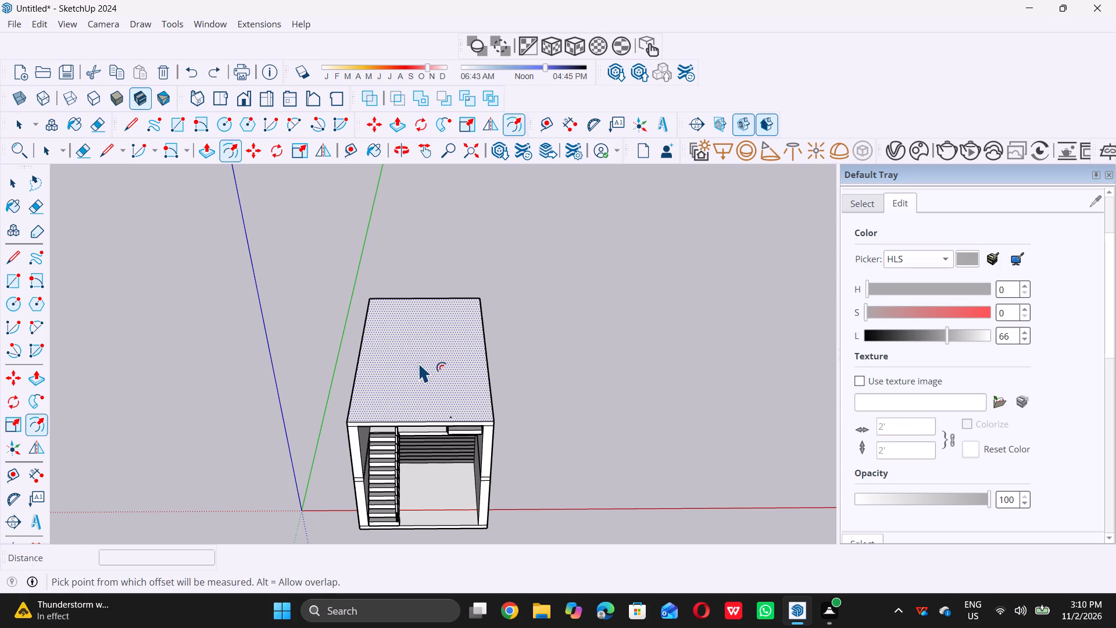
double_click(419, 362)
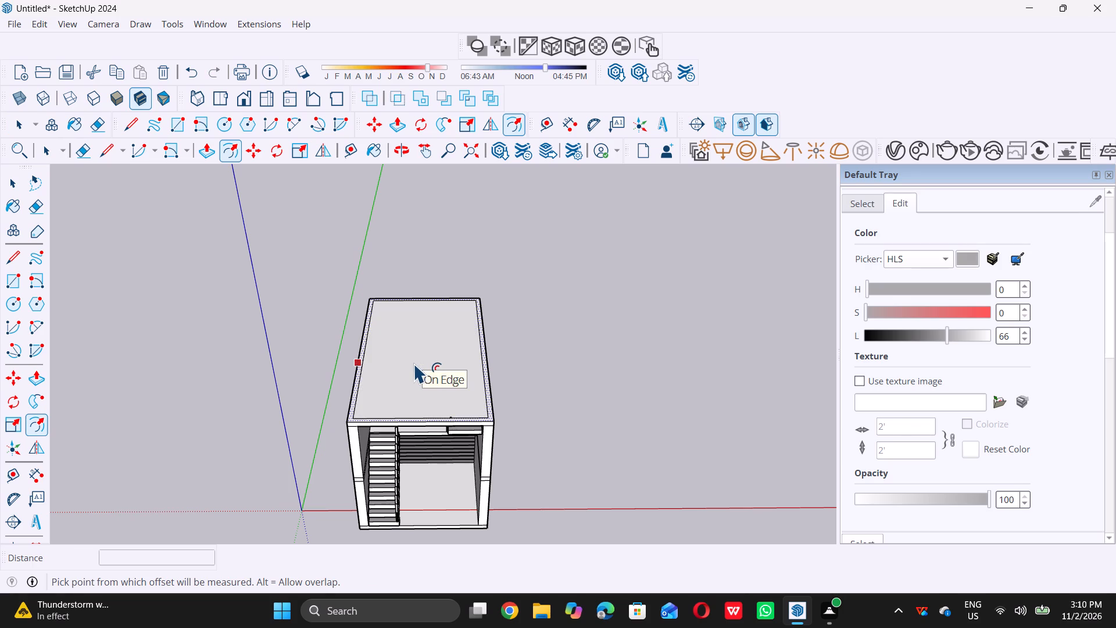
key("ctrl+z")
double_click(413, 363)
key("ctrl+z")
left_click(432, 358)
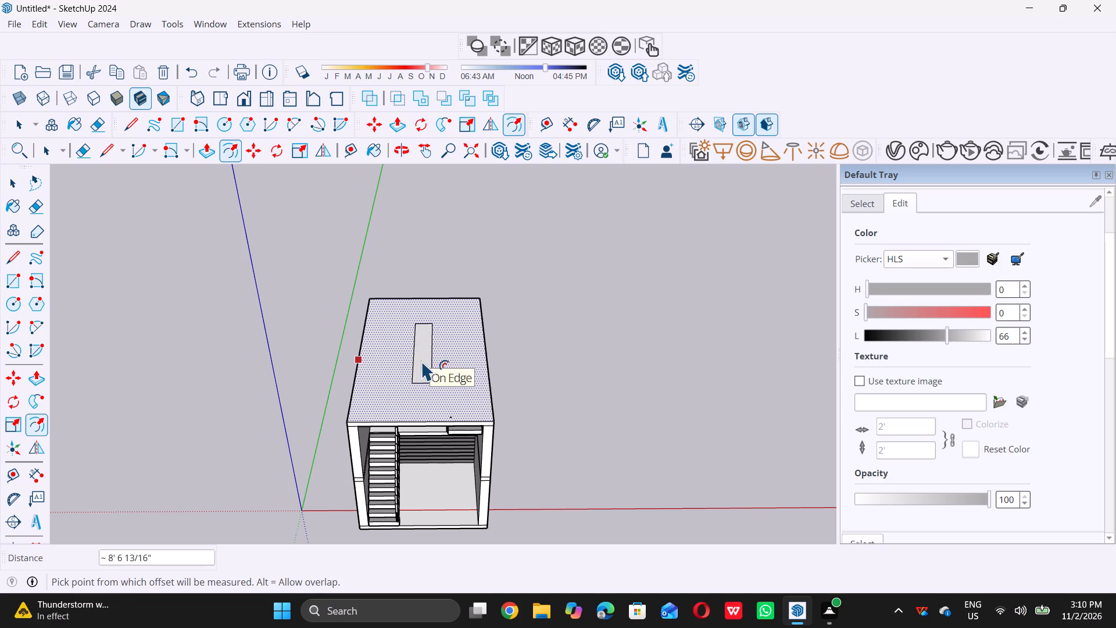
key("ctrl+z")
Offset the roof slab's top face outline 9" inward to form a perimeter border, and clear the selection.
left_click(437, 357)
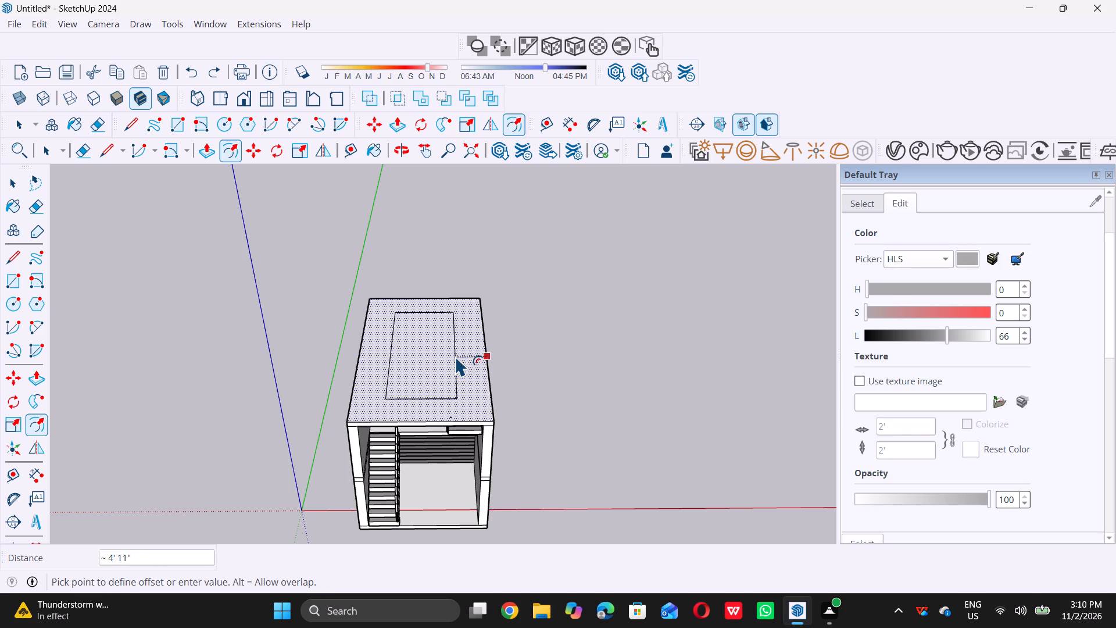
key("9")
key("shift+quotedbl")
key("Return")
key("space")
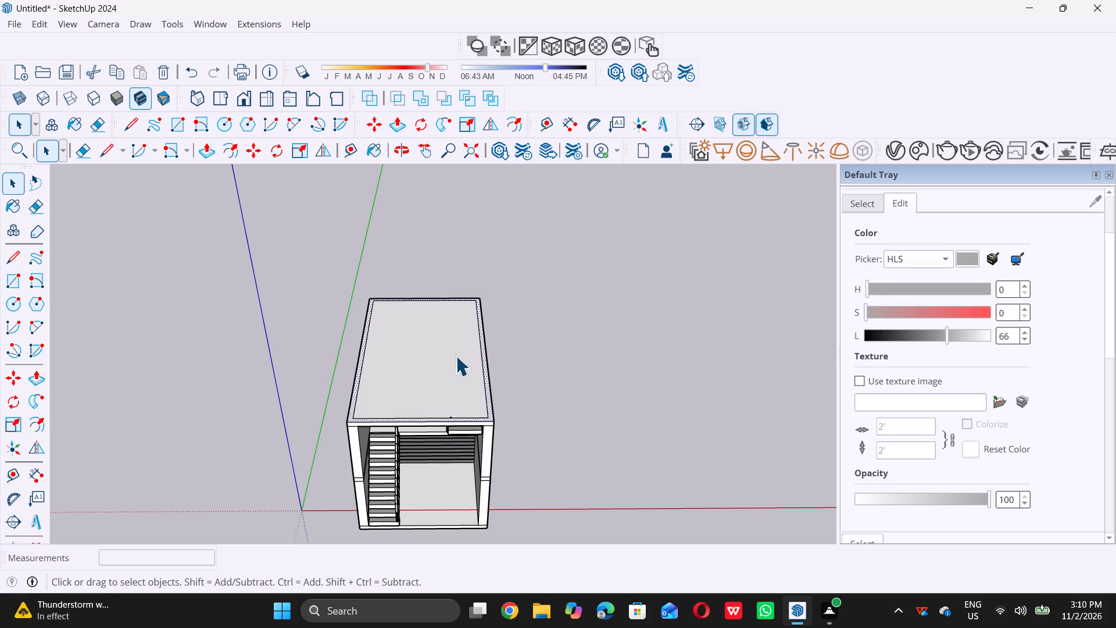
triple_click(587, 360)
left_click(589, 360)
Push/Pull the 9" border on the roof slab up 3' to form a parapet wall.
scroll(494, 383, "down", 5)
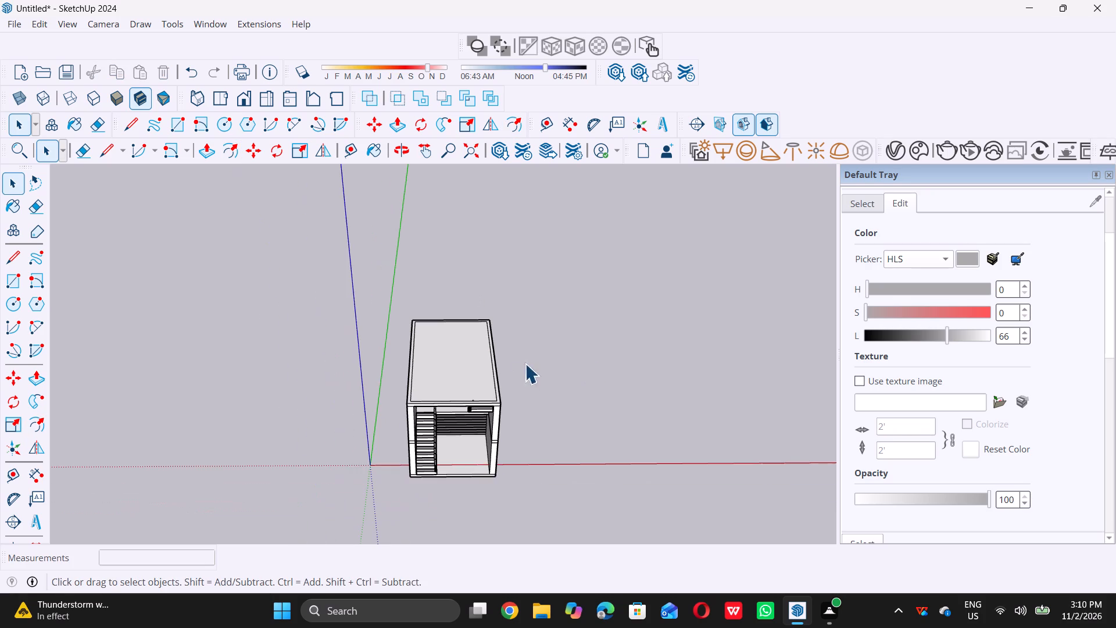
scroll(366, 421, "down", 4)
middle_click_drag(373, 420, 449, 383)
scroll(442, 394, "up", 7)
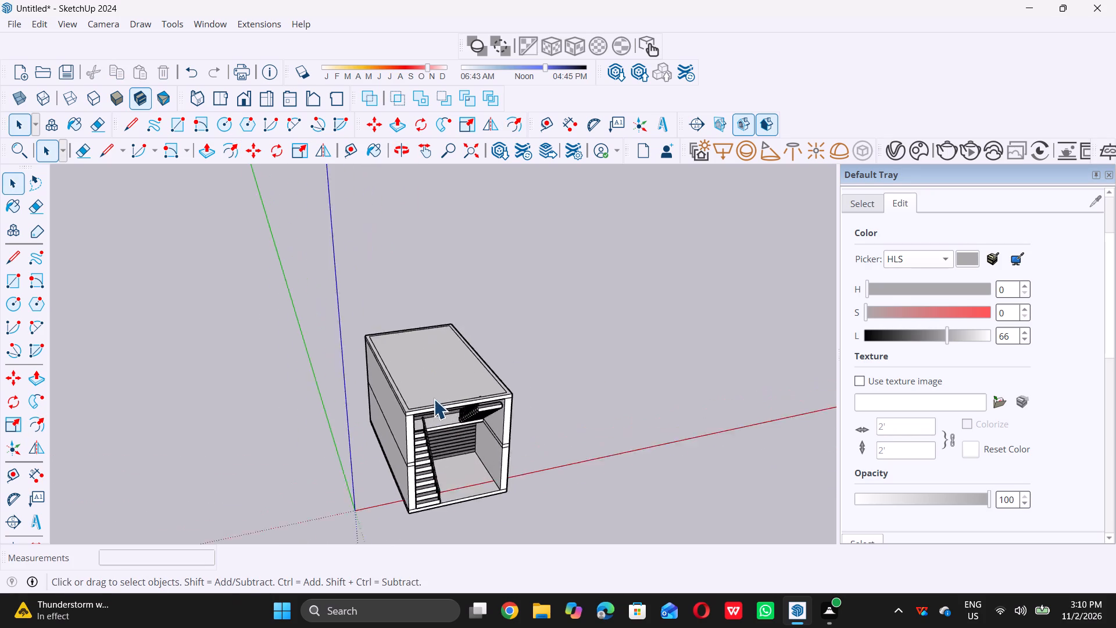
scroll(369, 398, "up", 7)
scroll(463, 431, "up", 11)
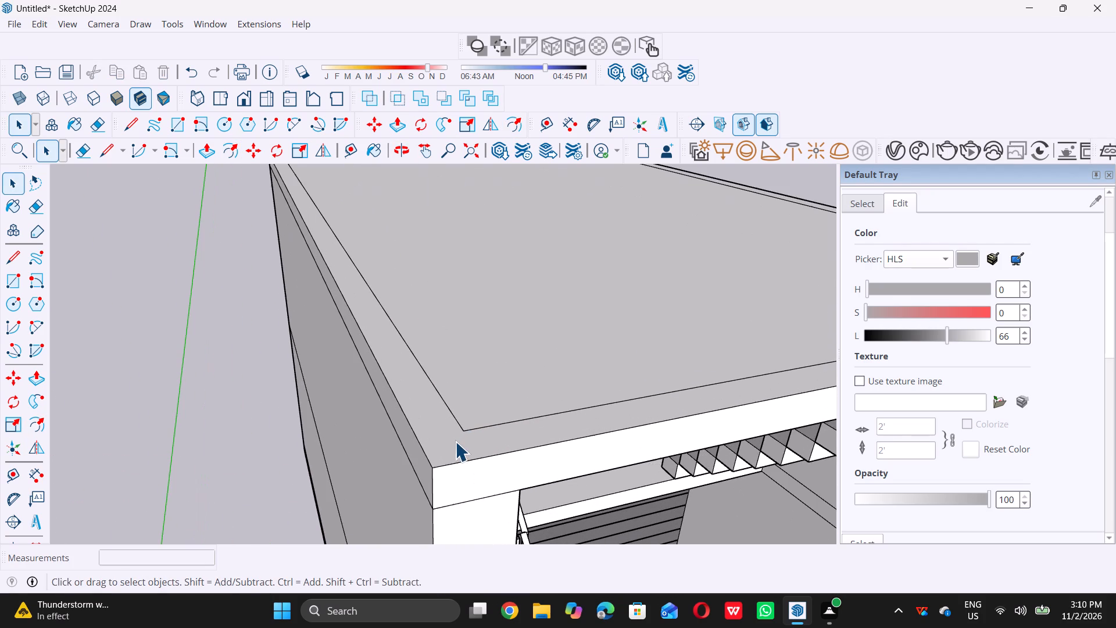
double_click(454, 441)
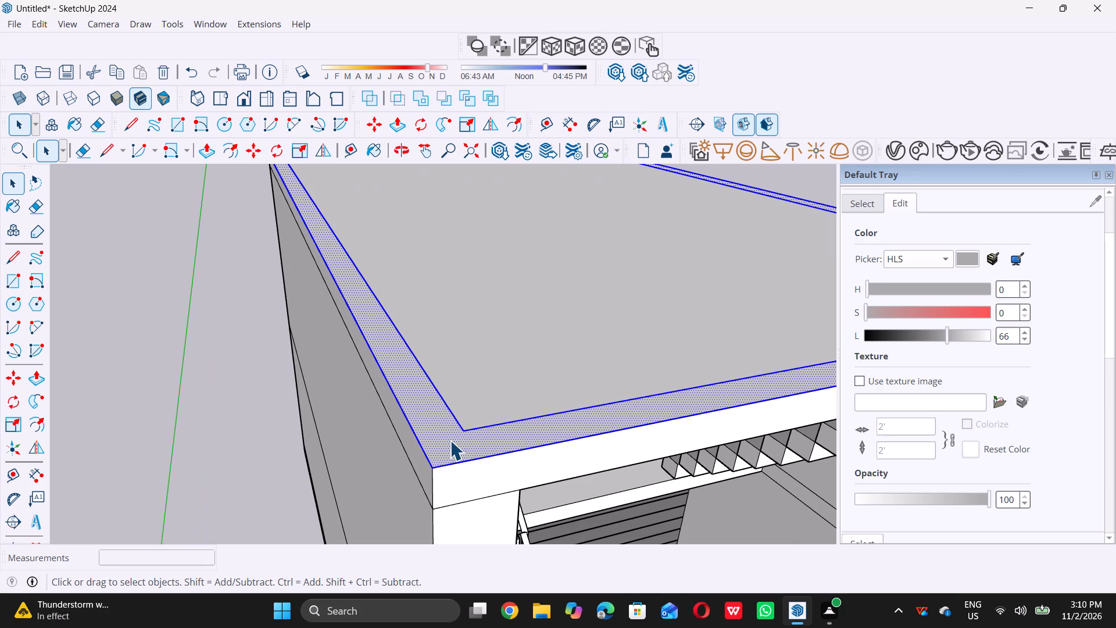
key("p")
double_click(450, 439)
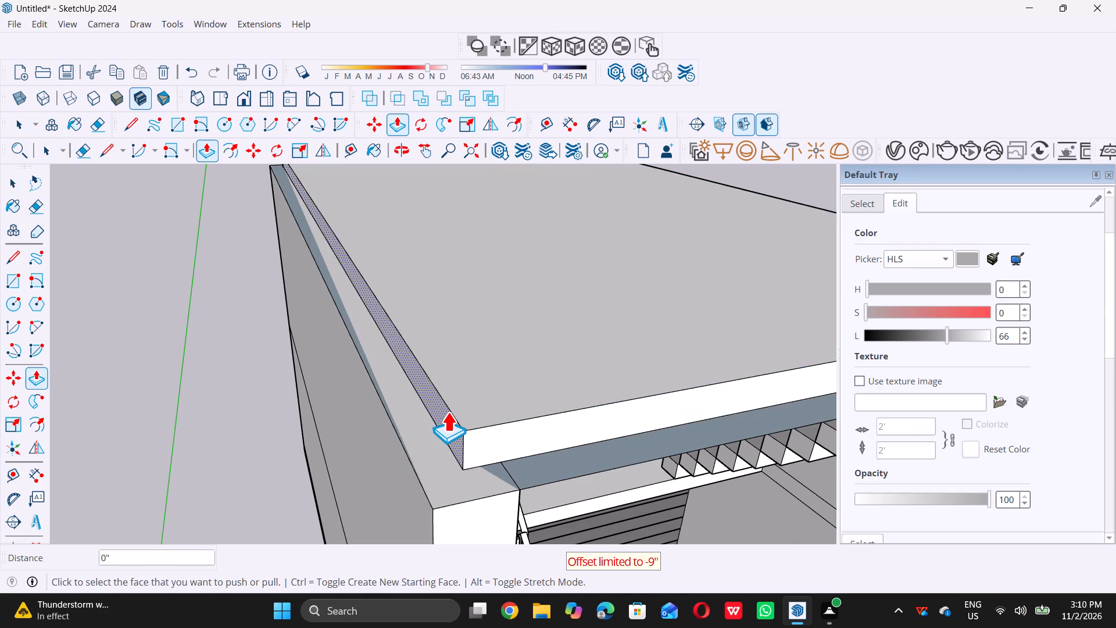
key("ctrl+z")
left_click(445, 428)
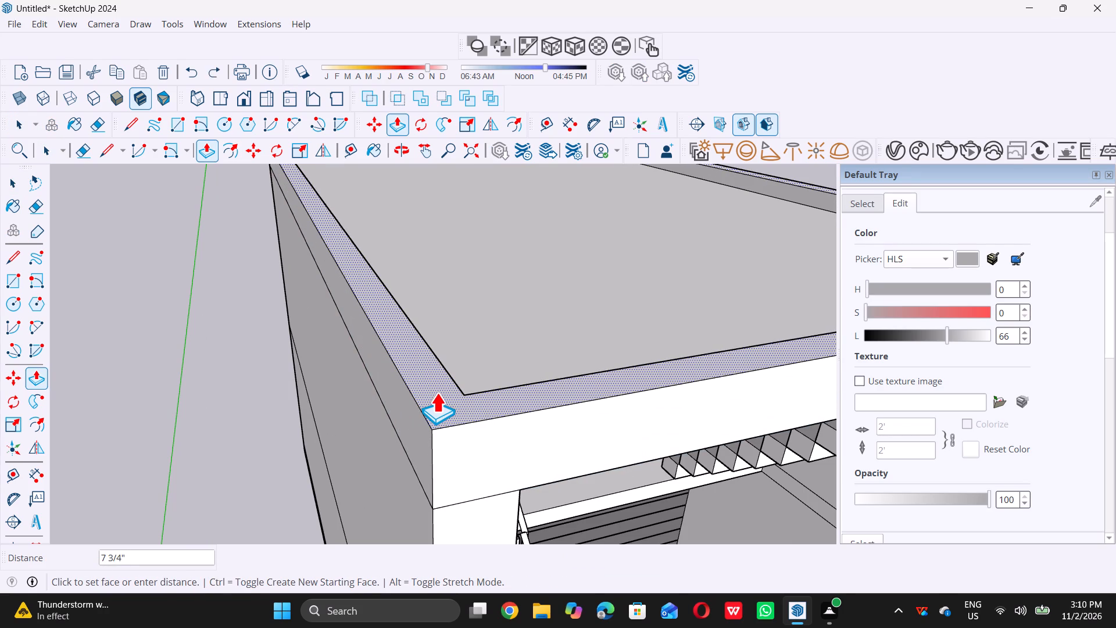
key("3")
key("apostrophe")
key("Return")
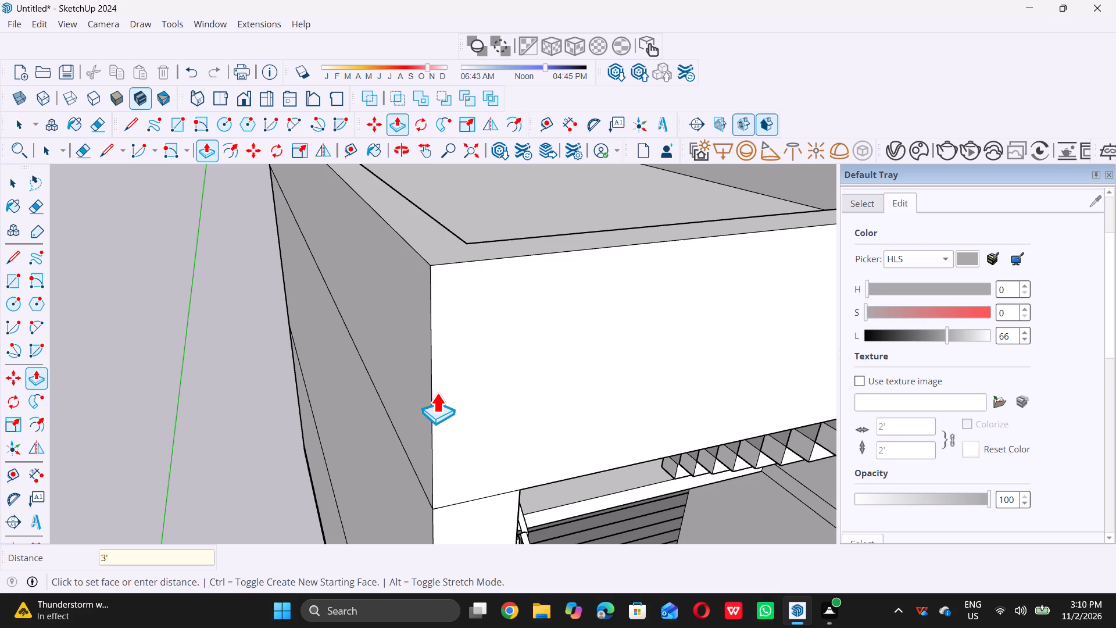
key("space")
Examine the building with its roof parapet from the front and from raised corner views.
scroll(443, 396, "down", 20)
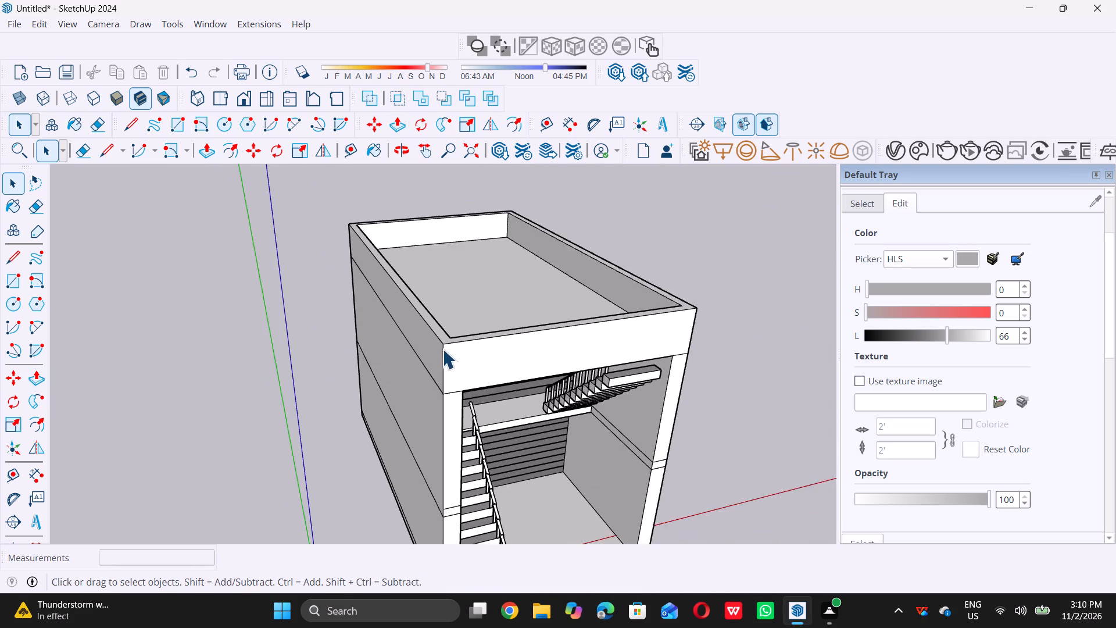
scroll(442, 349, "down", 3)
middle_click_drag(461, 385, 396, 315)
scroll(396, 315, "up", 1)
scroll(396, 318, "down", 10)
middle_click_drag(458, 381, 439, 345)
middle_click_drag(424, 363, 430, 365)
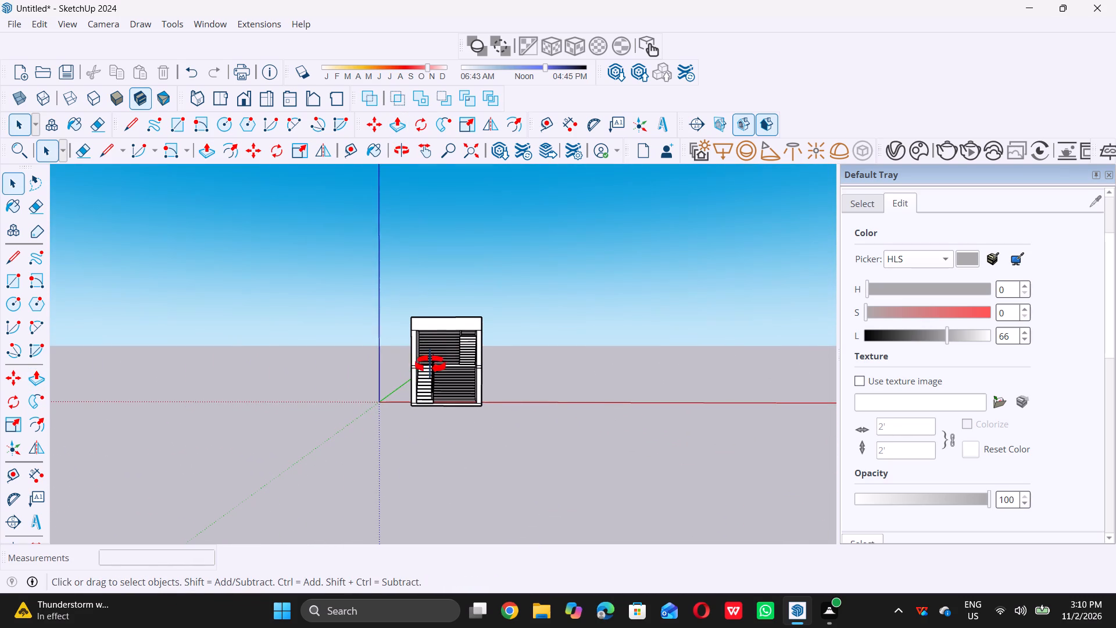
middle_click_drag(430, 365, 432, 365)
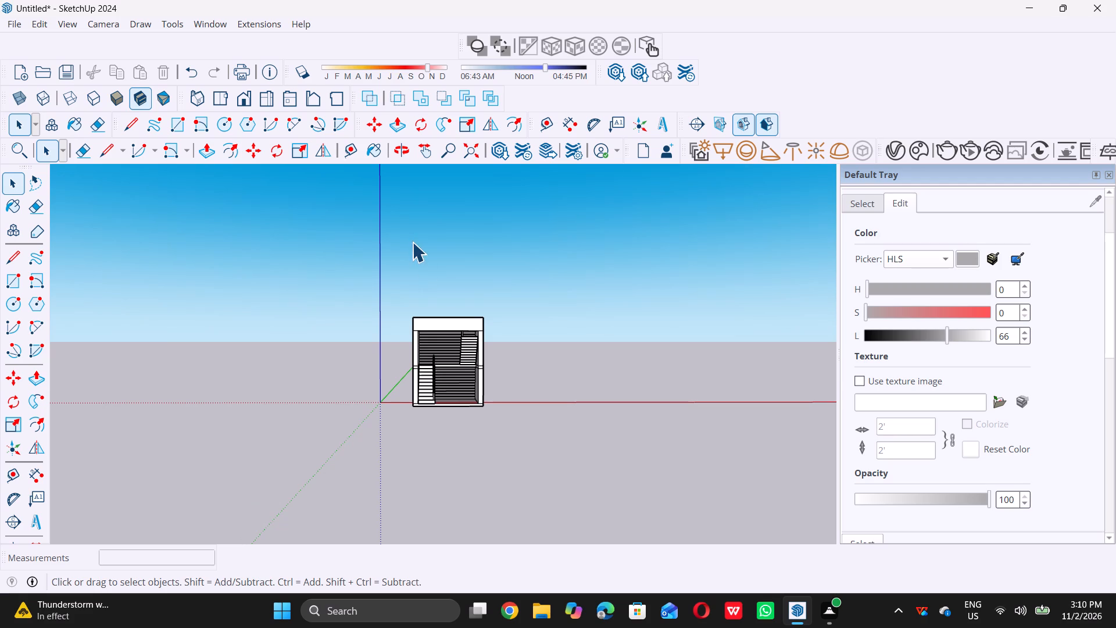
scroll(412, 241, "down", 5)
scroll(373, 283, "down", 1)
middle_click_drag(380, 298, 503, 347)
scroll(445, 311, "up", 6)
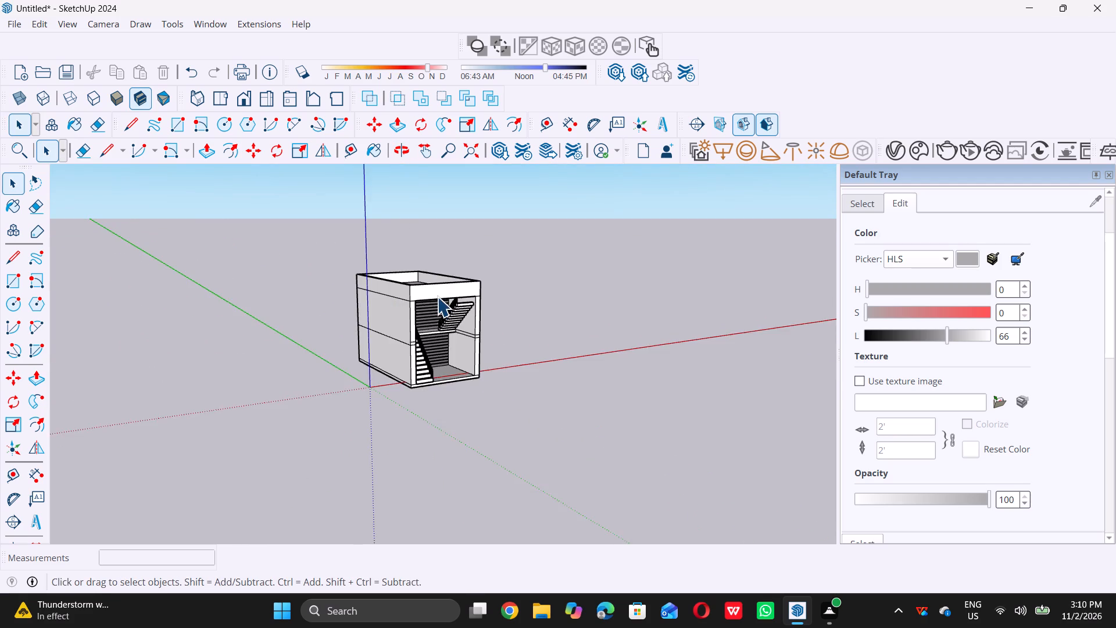
scroll(437, 295, "up", 9)
scroll(385, 294, "down", 6)
middle_click_drag(385, 292, 382, 333)
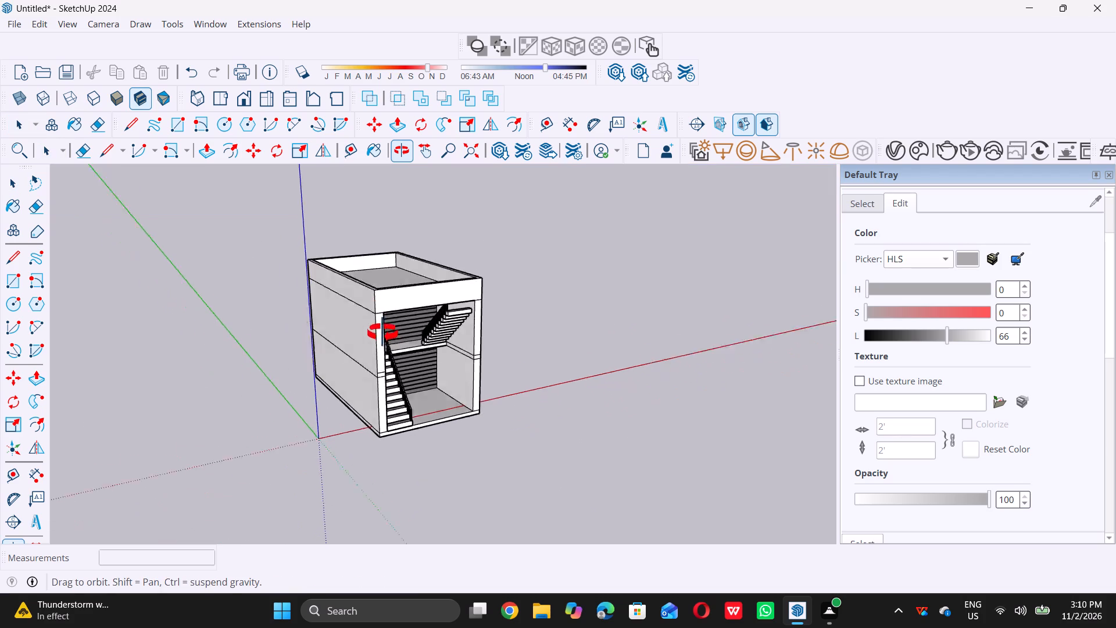
Undo the 3' Push/Pull of the parapet wall on the roof slab's perimeter border.
middle_click_drag(382, 333, 310, 331)
scroll(310, 331, "up", 1)
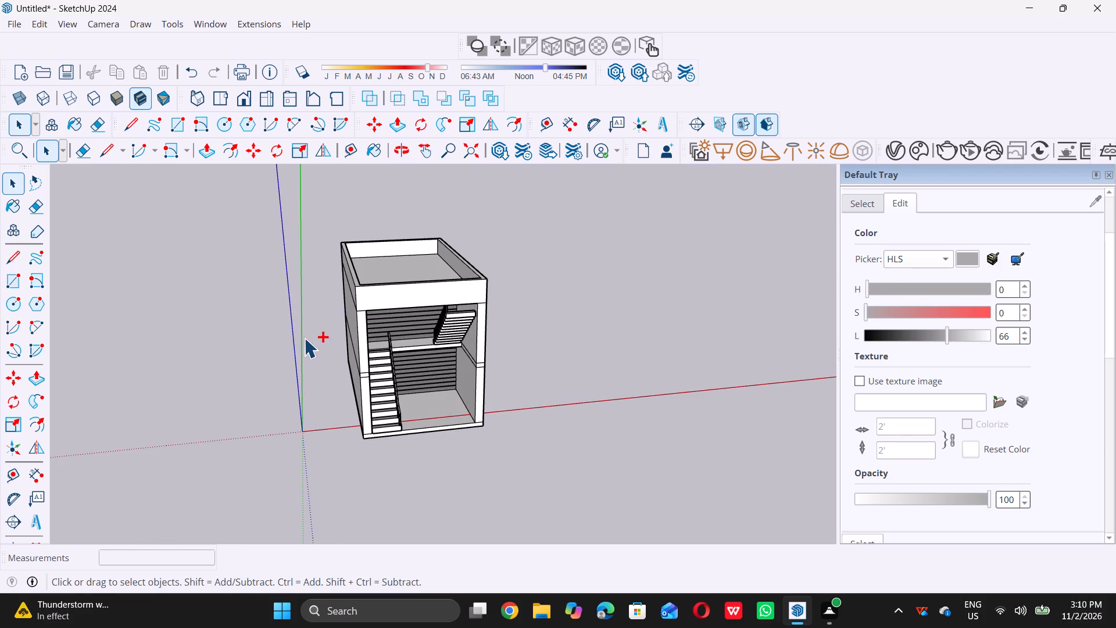
key("ctrl+z")
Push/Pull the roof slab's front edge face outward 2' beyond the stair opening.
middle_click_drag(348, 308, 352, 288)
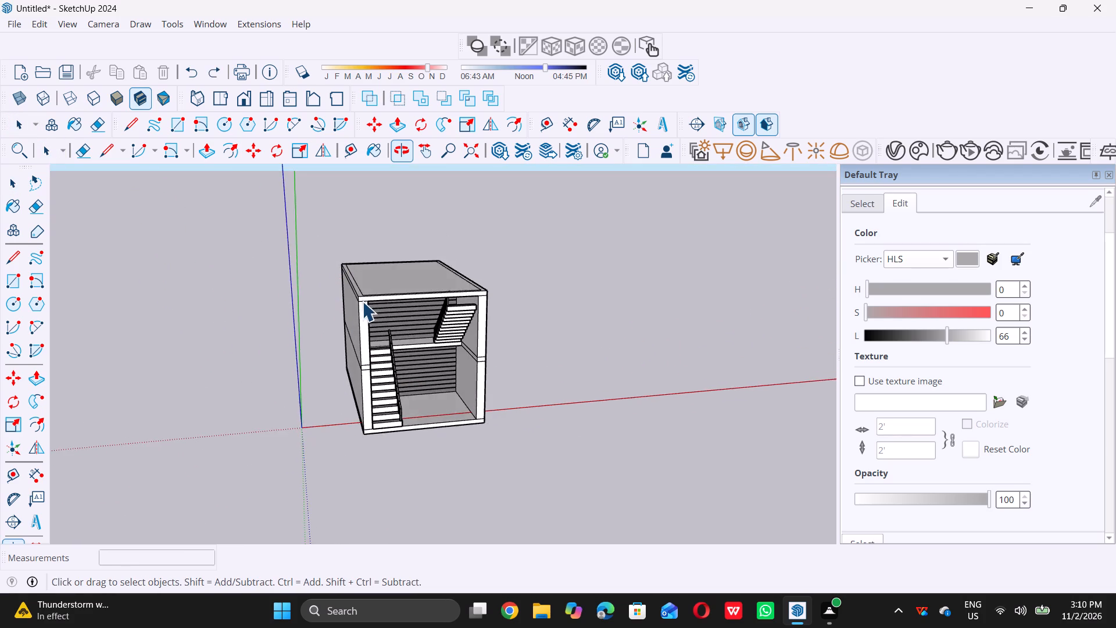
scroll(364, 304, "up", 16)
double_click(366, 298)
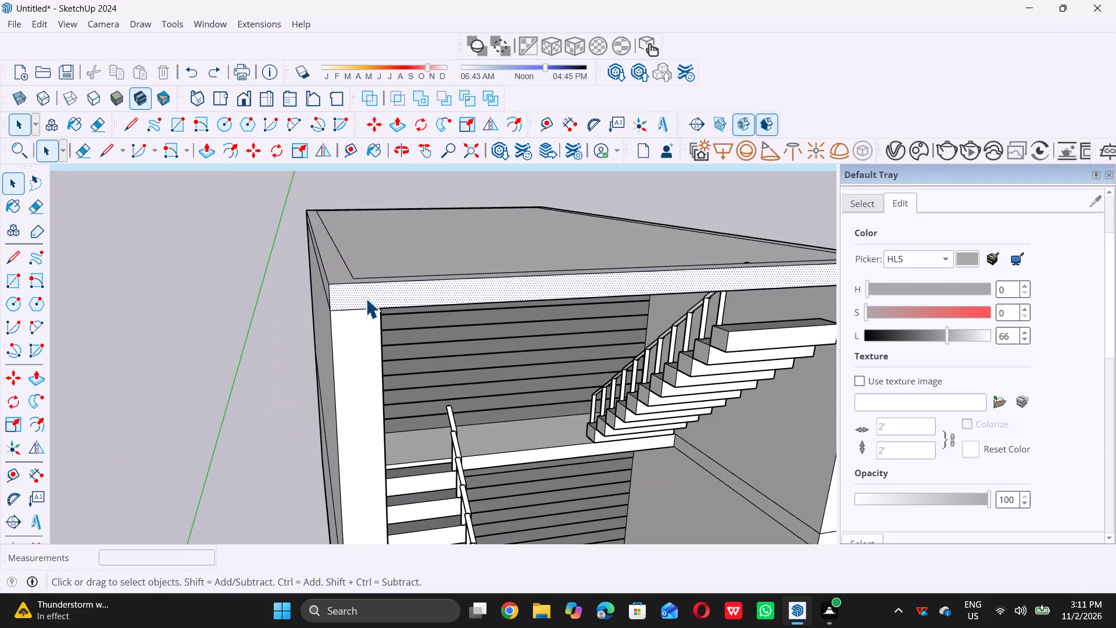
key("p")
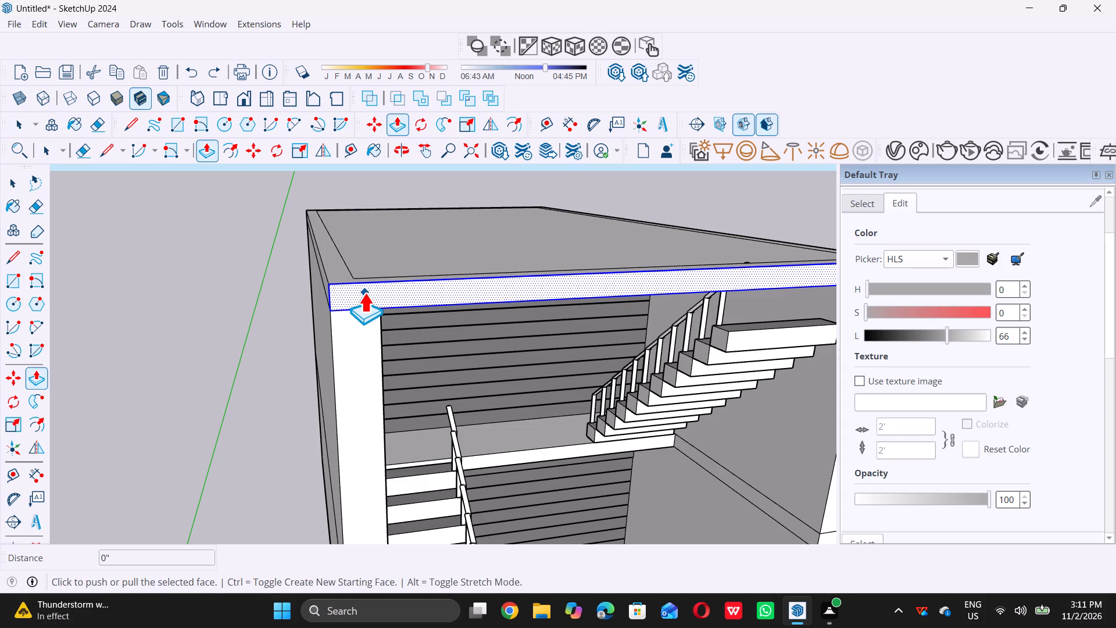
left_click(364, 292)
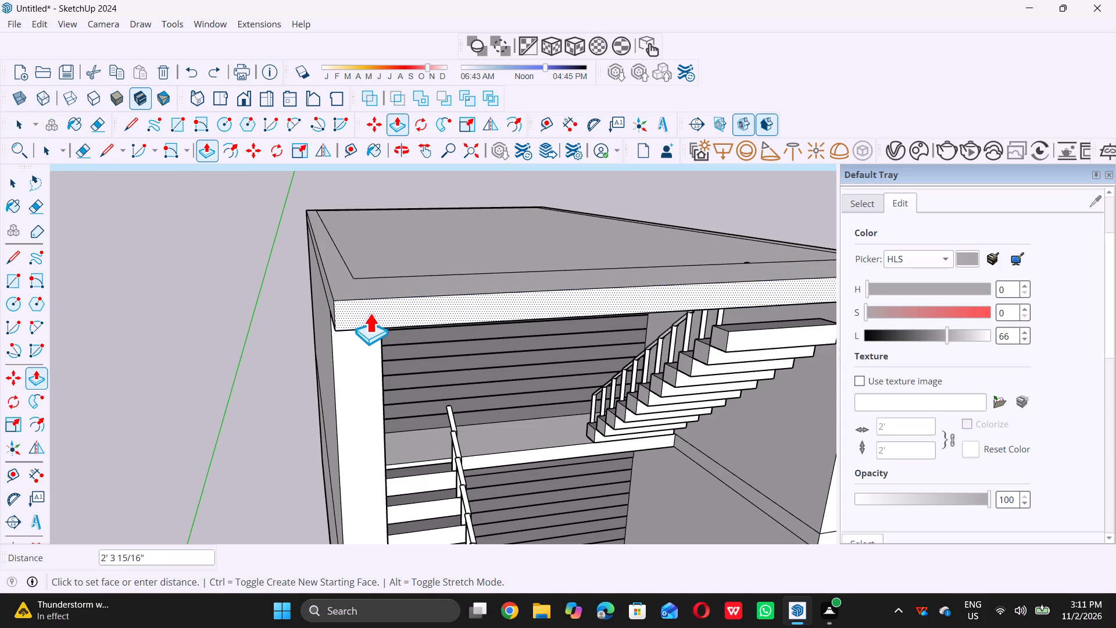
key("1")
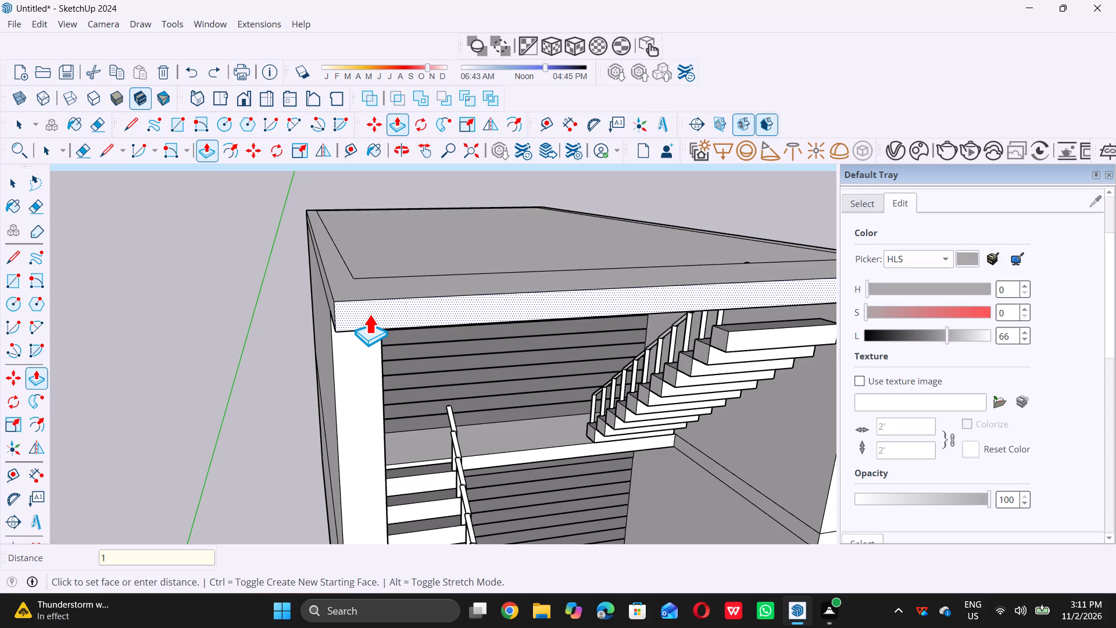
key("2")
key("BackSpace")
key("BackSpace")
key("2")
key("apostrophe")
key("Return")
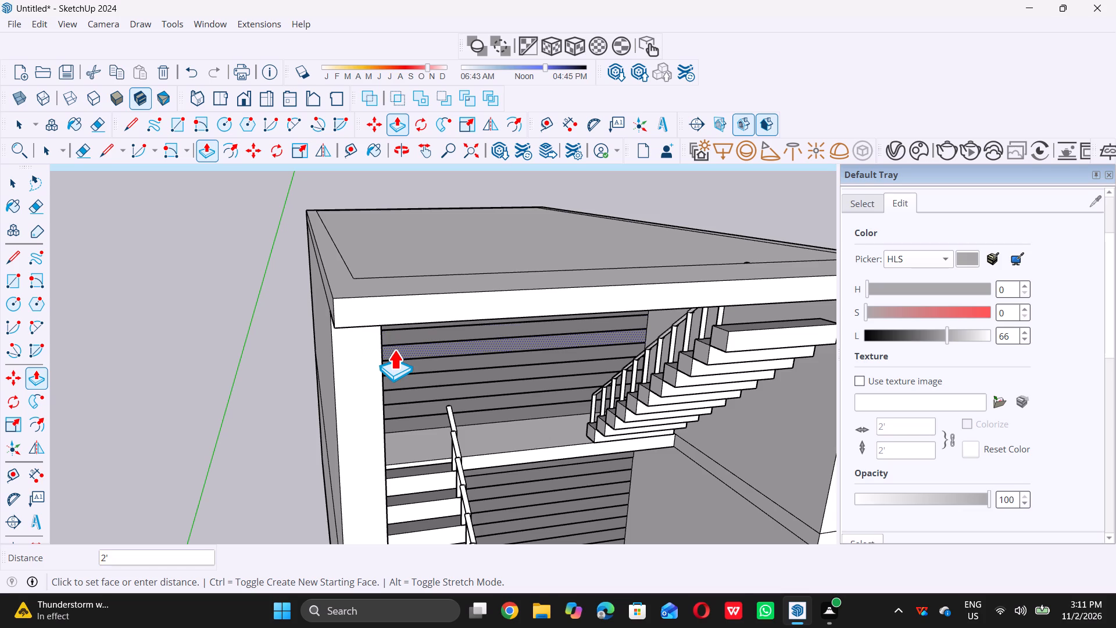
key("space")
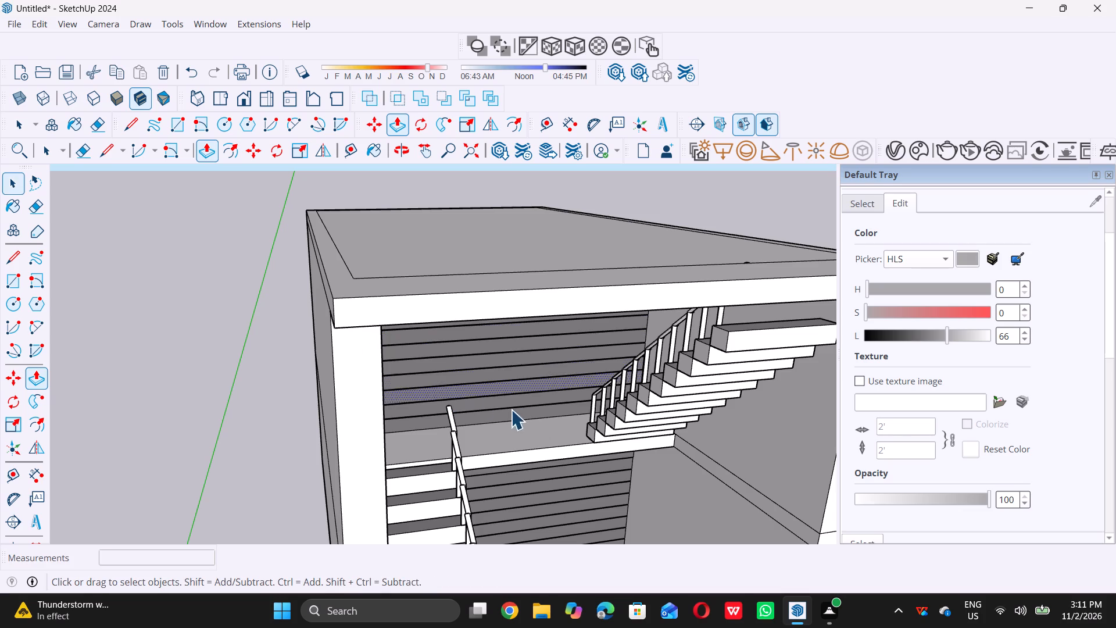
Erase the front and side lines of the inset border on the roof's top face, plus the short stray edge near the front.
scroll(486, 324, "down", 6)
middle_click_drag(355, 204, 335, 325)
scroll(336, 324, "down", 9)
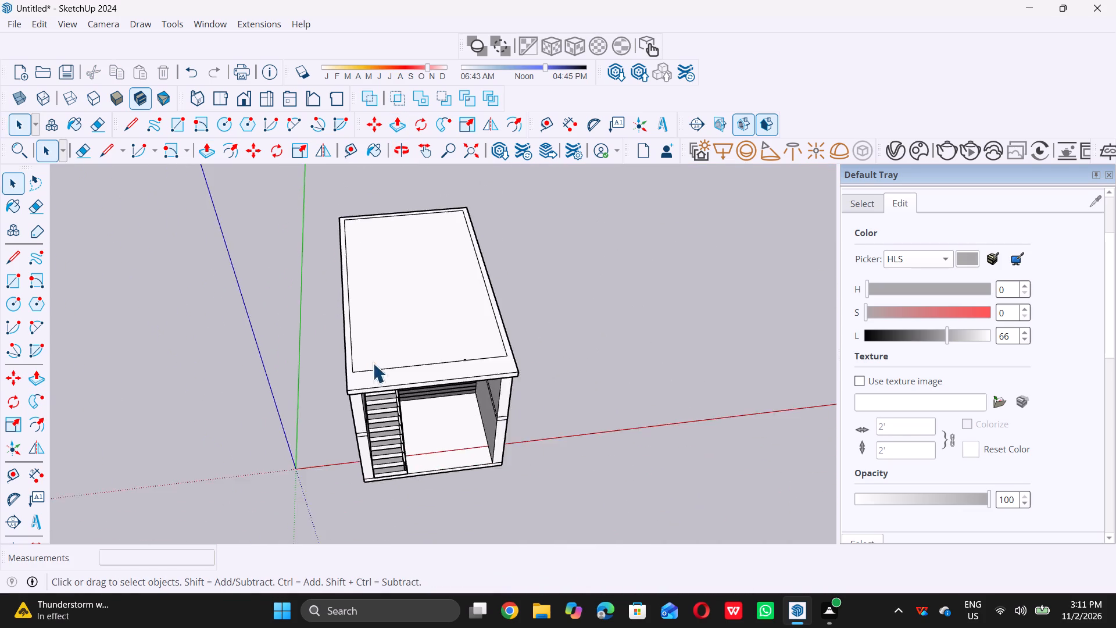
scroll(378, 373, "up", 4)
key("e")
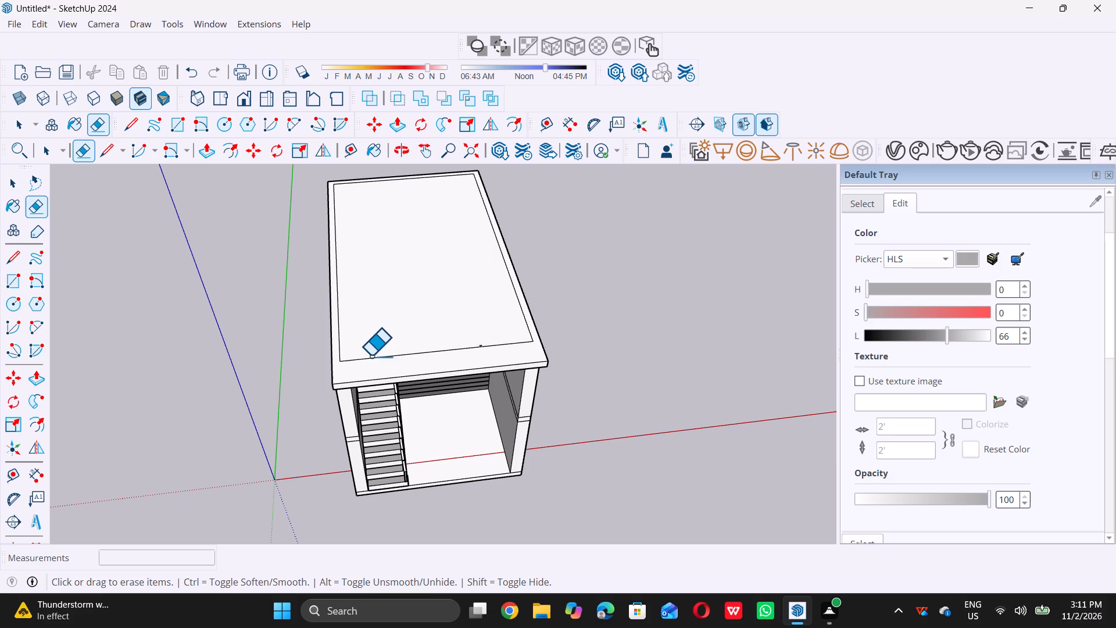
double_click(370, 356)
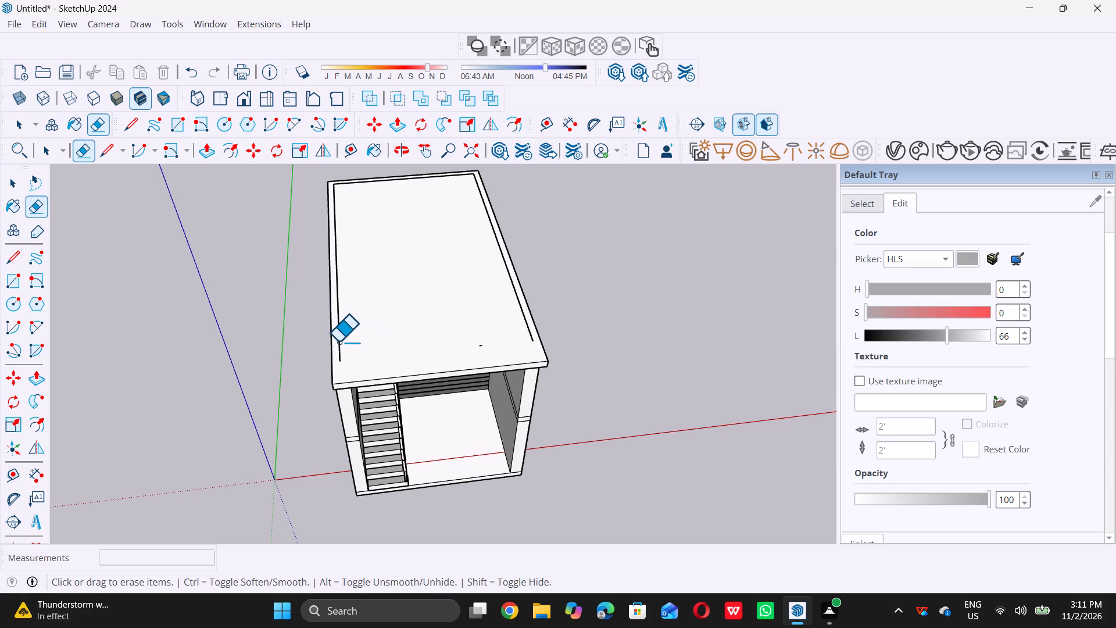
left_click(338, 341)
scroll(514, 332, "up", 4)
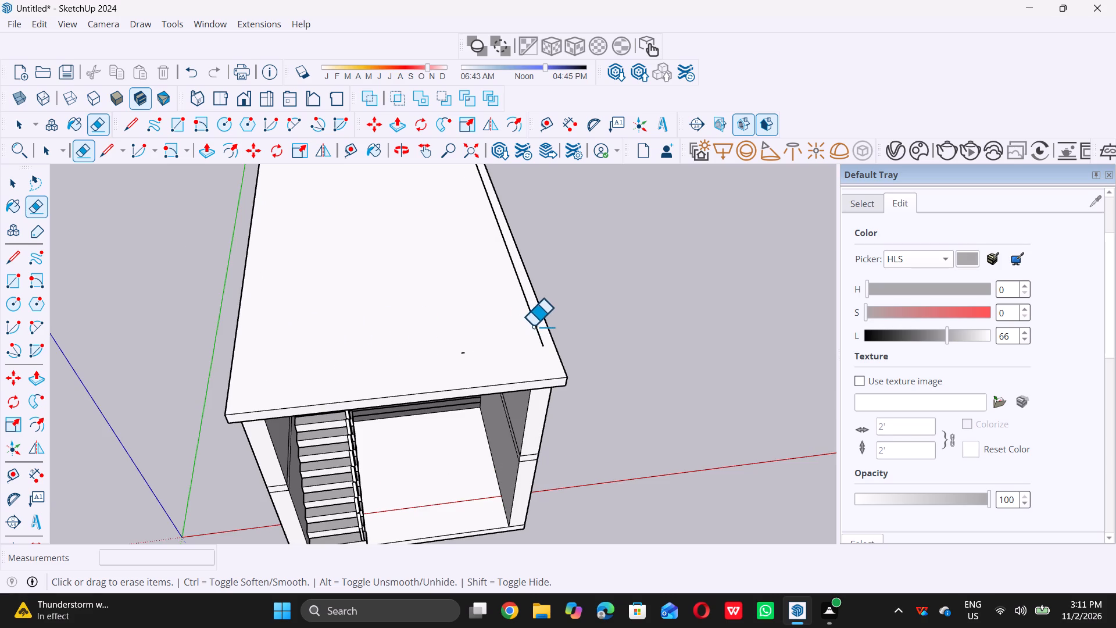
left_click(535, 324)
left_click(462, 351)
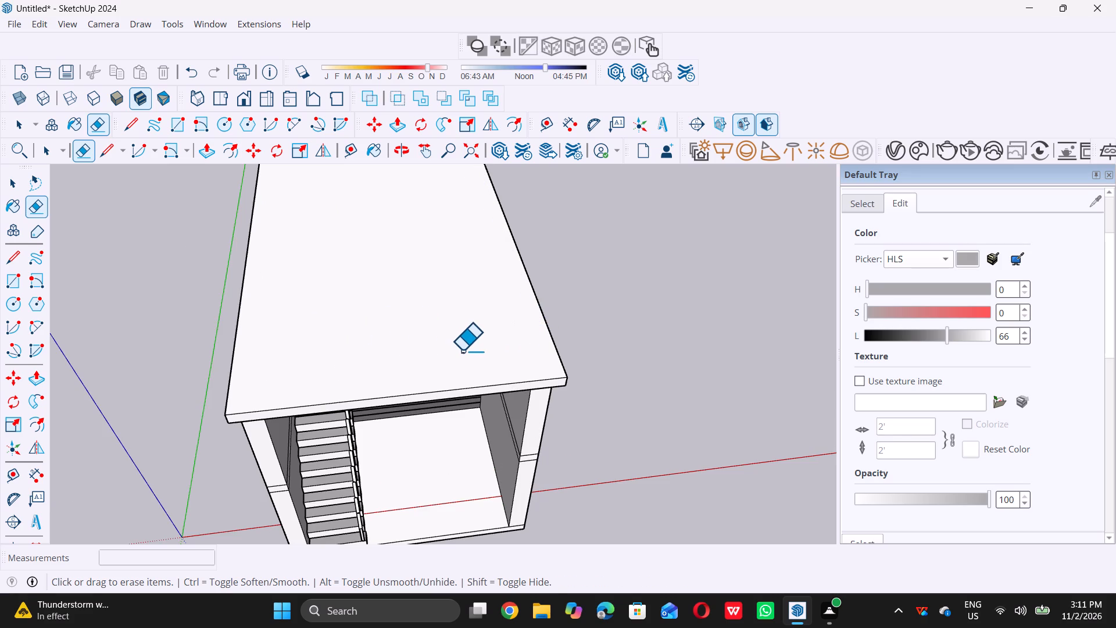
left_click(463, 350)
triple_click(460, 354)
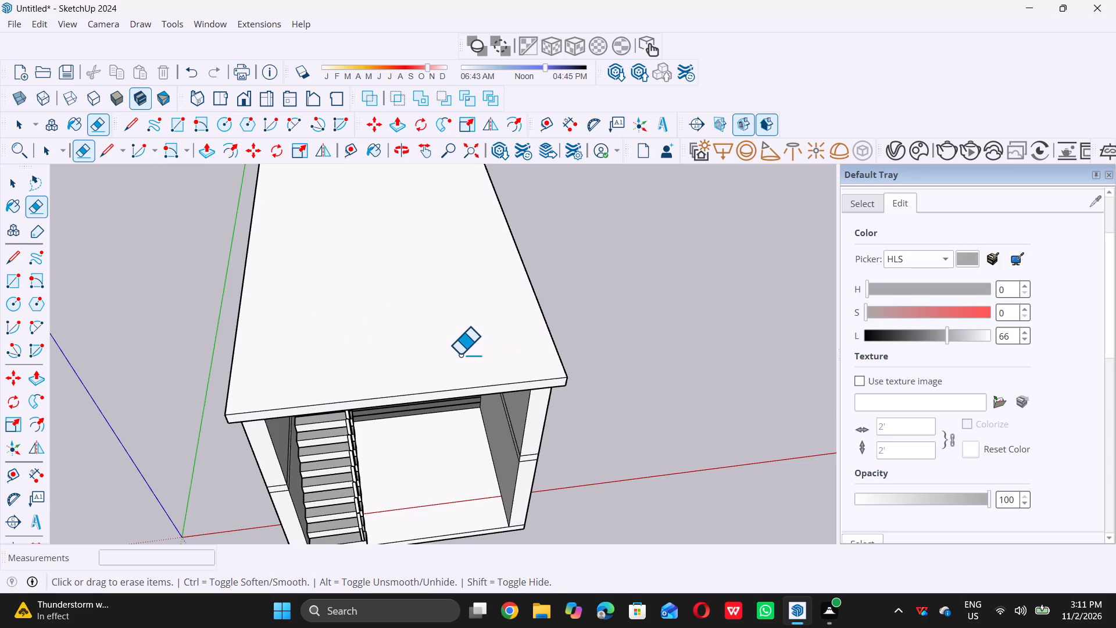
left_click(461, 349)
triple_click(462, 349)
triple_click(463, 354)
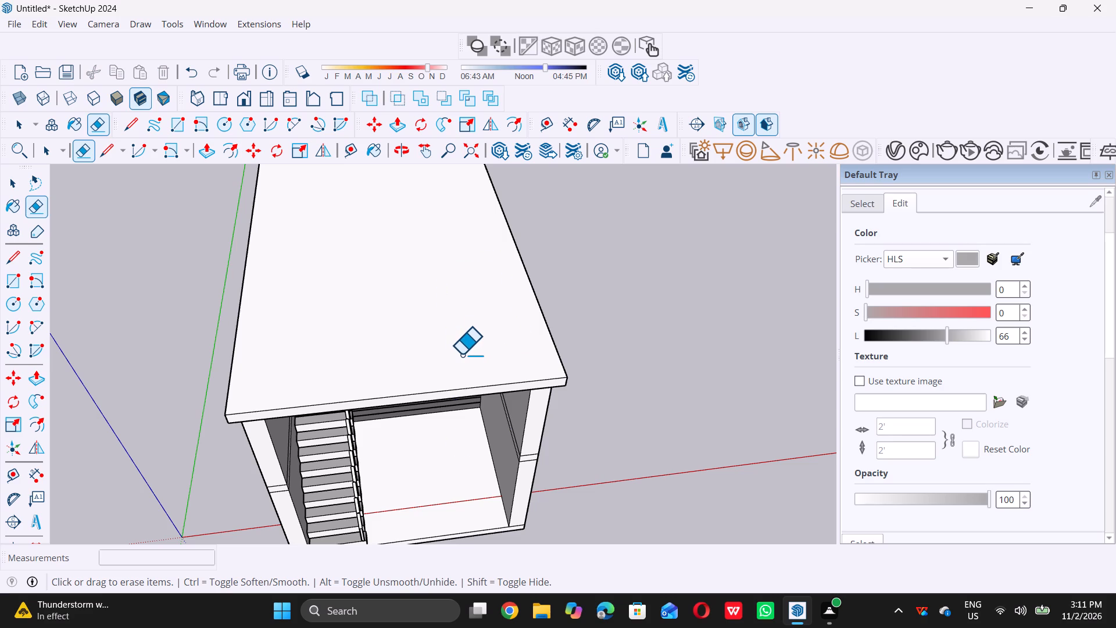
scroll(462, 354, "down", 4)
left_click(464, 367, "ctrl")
Undo back to the plain roof slab, reversing the edge erasures, the 2' front extension and the 9" perimeter border.
key("ctrl+z")
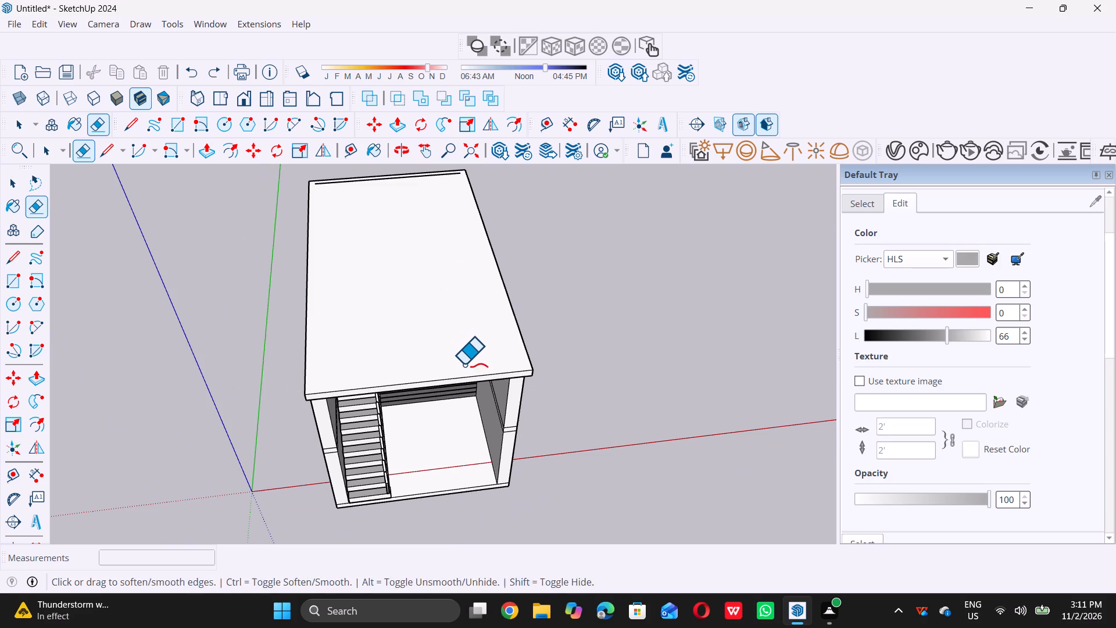
key("ctrl+z")
key("ctrl+z")
key("ctrl+z")
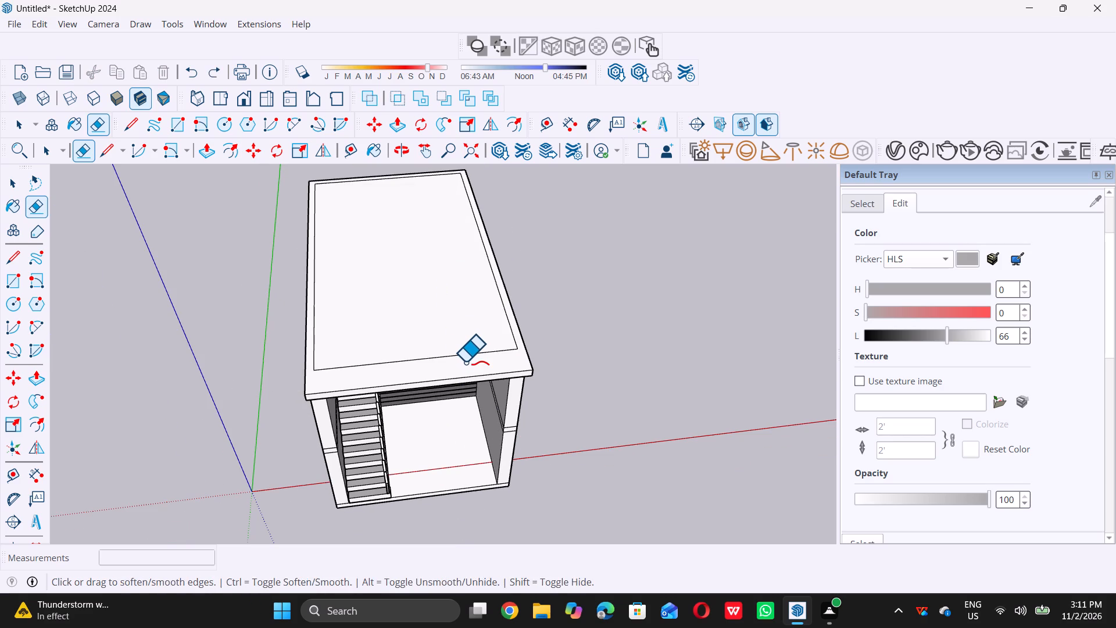
key("ctrl+z")
key("ctrl+z")
Push/Pull the roof slab's front edge face outward, repeating the previous Push/Pull distance.
scroll(470, 392, "down", 1)
middle_click_drag(470, 392, 489, 346)
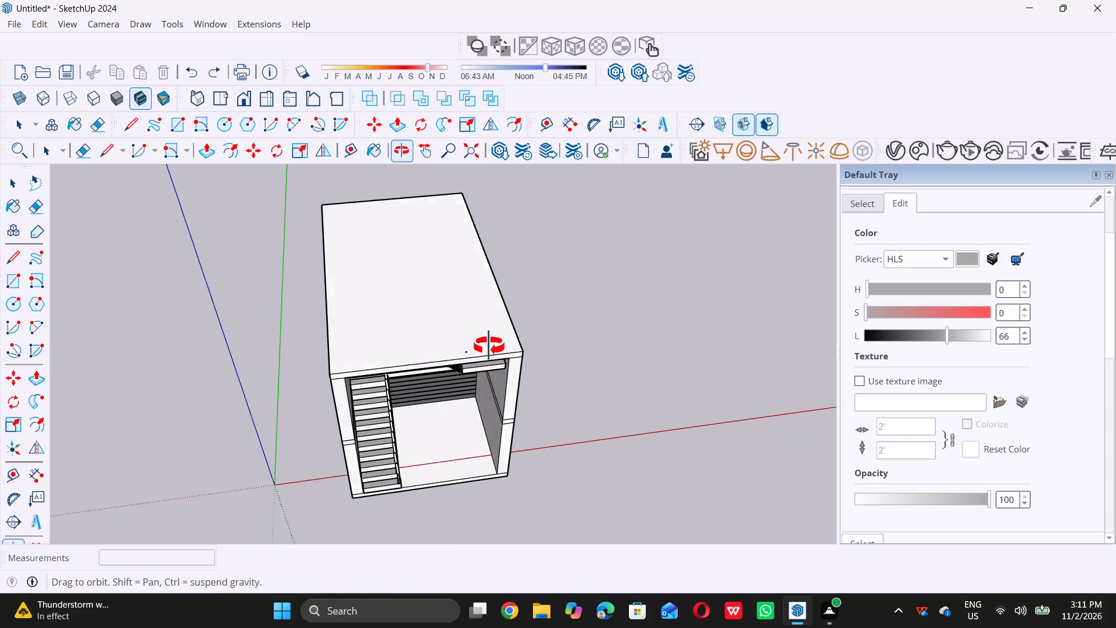
middle_click_drag(489, 346, 533, 322)
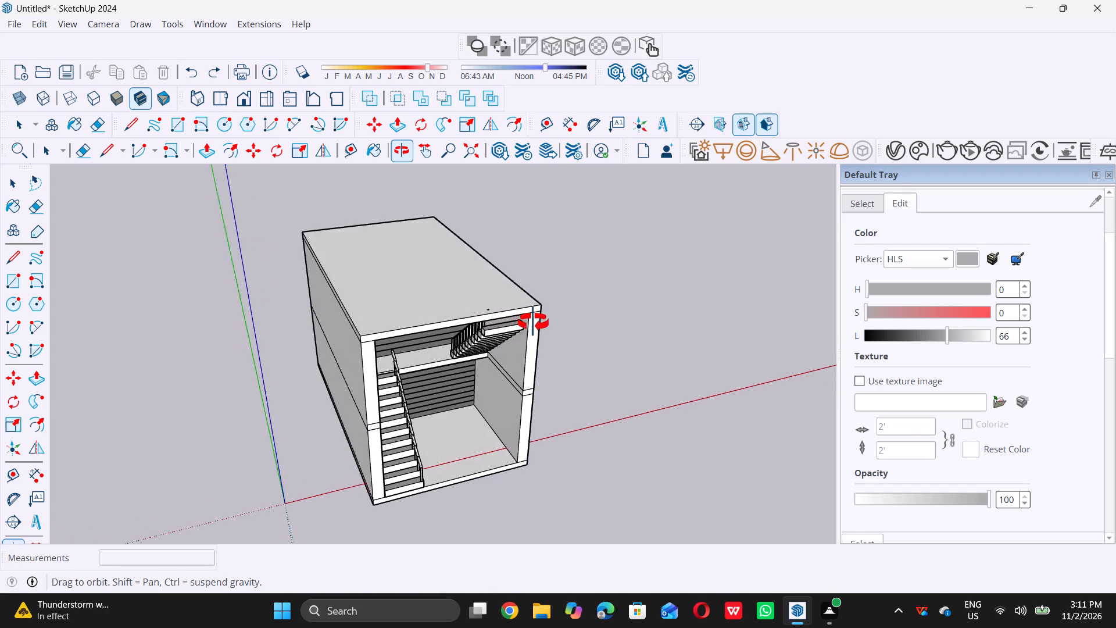
middle_click_drag(533, 322, 536, 321)
scroll(513, 338, "up", 1)
key("space")
scroll(394, 341, "up", 1)
scroll(391, 337, "down", 5)
middle_click_drag(401, 347, 420, 352)
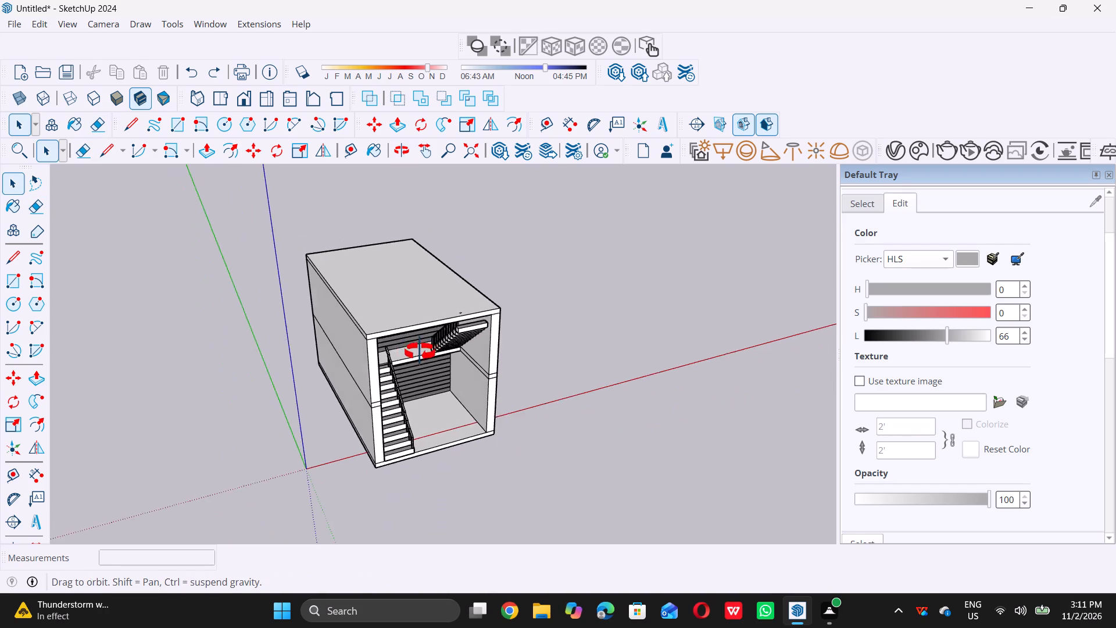
middle_click_drag(420, 352, 446, 349)
middle_click_drag(448, 349, 463, 345)
scroll(410, 340, "up", 10)
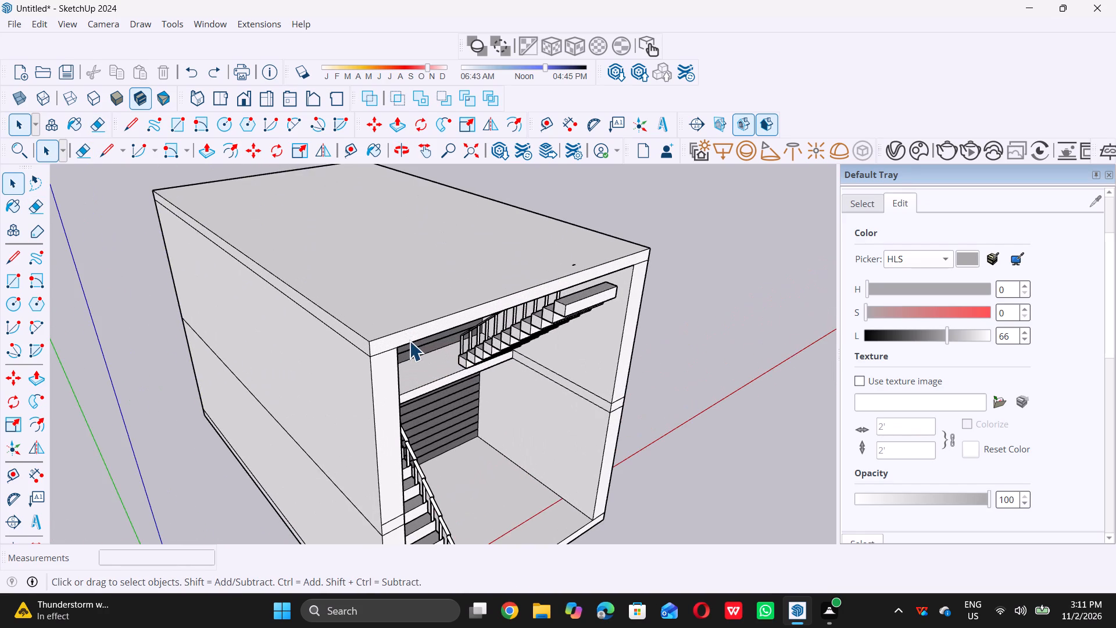
triple_click(409, 341)
double_click(654, 343)
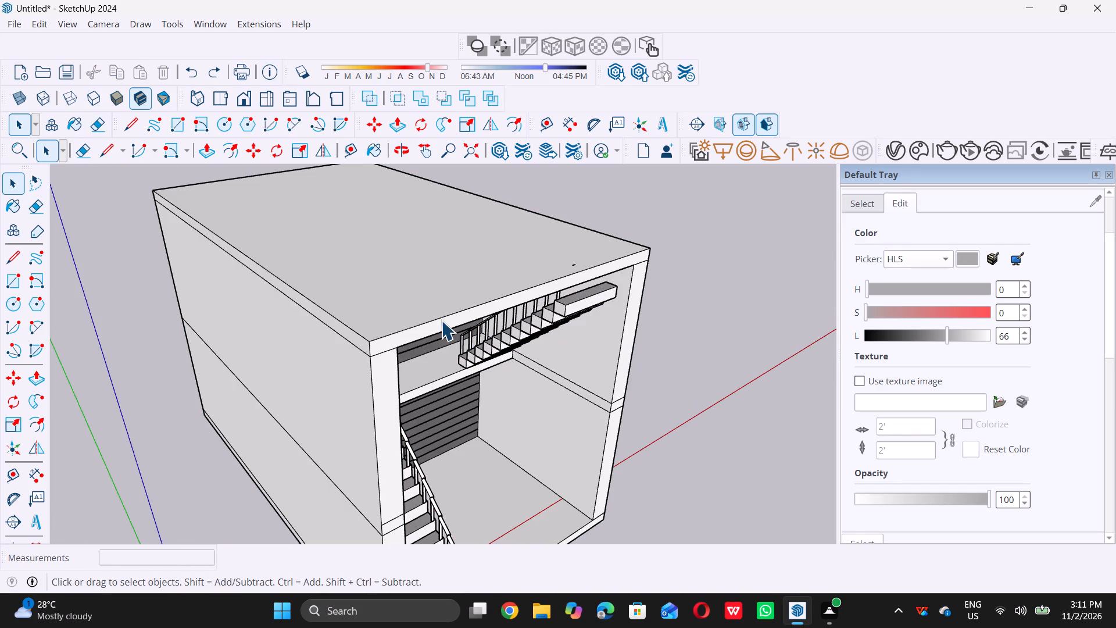
left_click(441, 320)
left_click(443, 324)
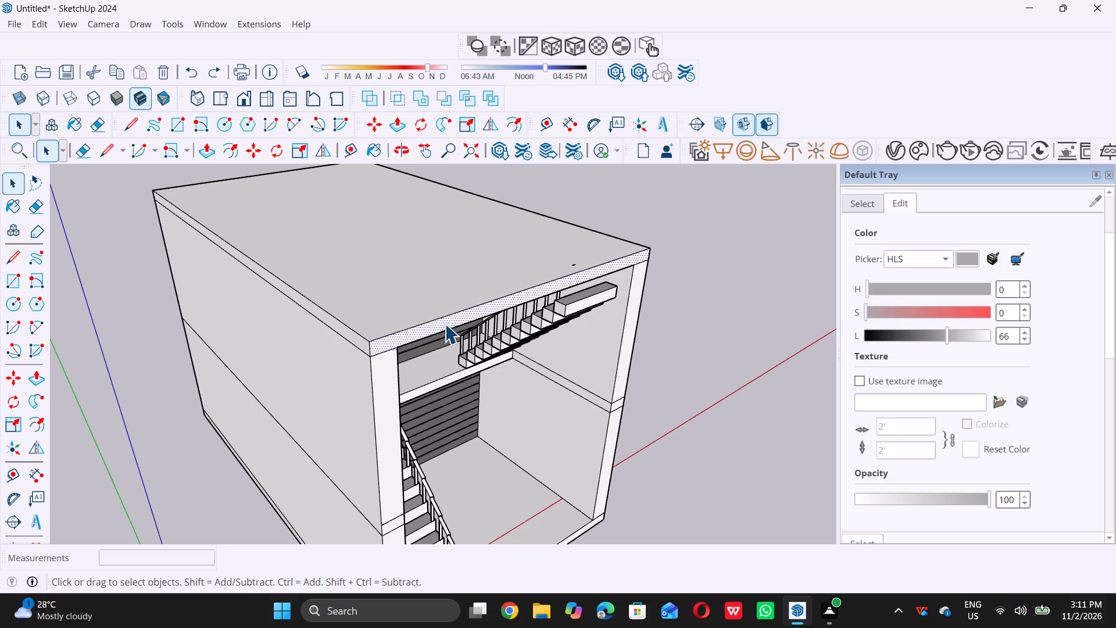
key("p")
double_click(448, 322)
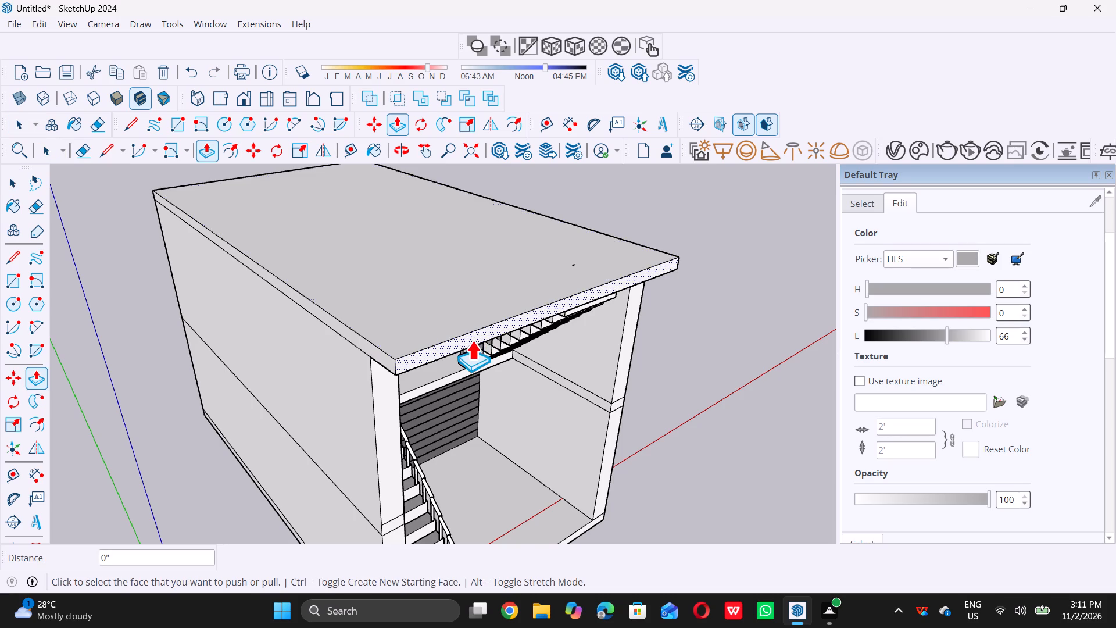
Push/Pull the roof slab's front edge face outward a further 1'.
scroll(473, 338, "down", 10)
scroll(458, 343, "up", 6)
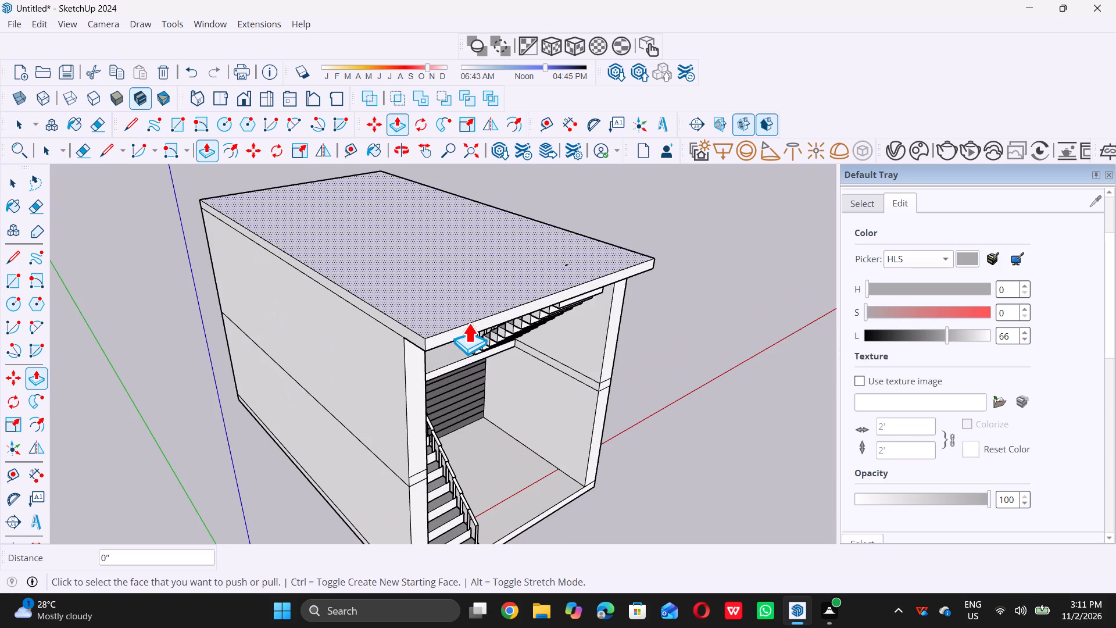
left_click(468, 327)
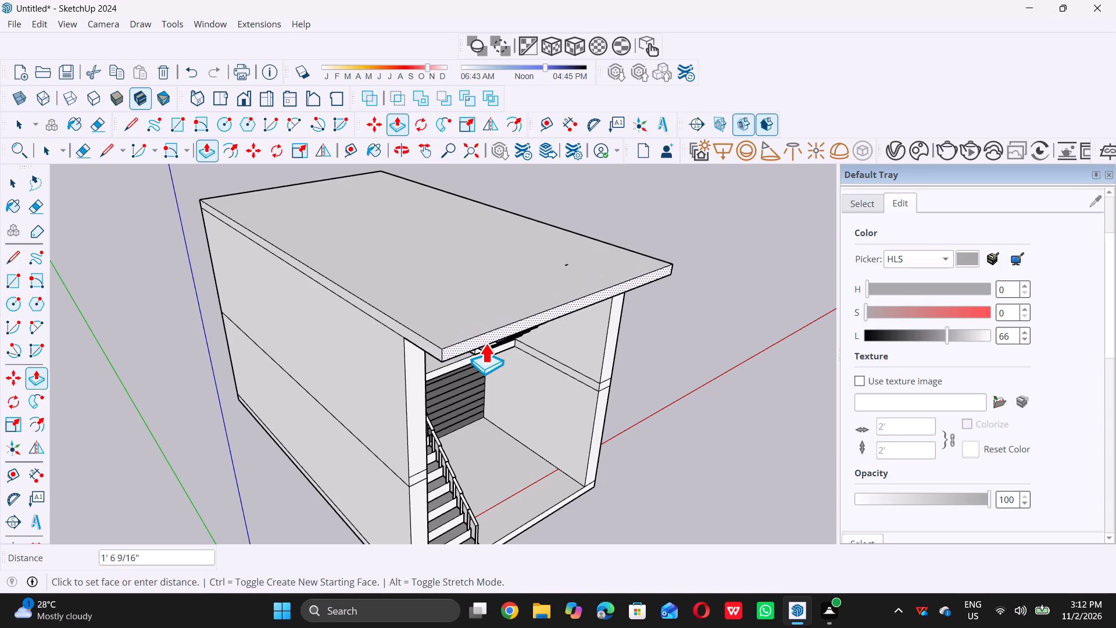
key("1")
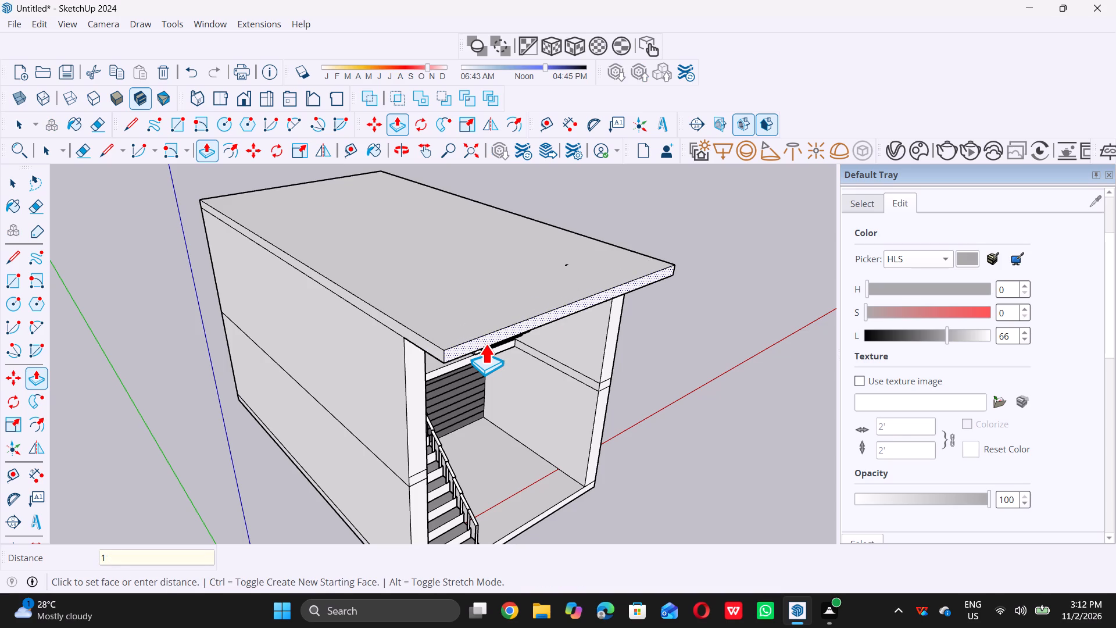
key("apostrophe")
key("Return")
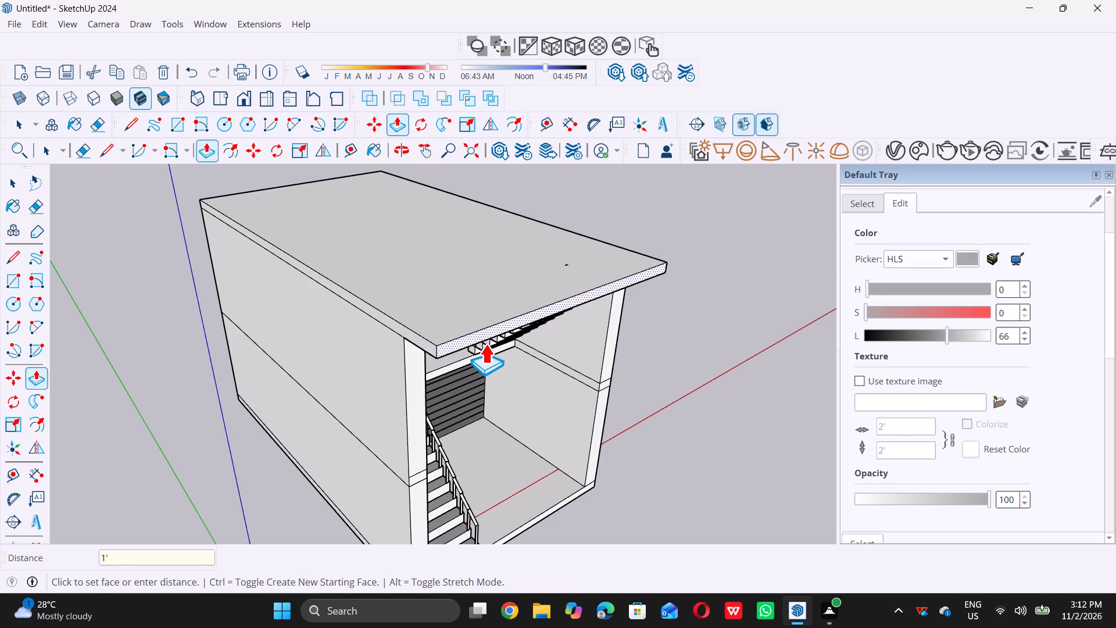
key("space")
Lengthen the roof slab's front overhang by repeating the 1' Push/Pull and pulling the same face out another 1'.
scroll(482, 344, "down", 12)
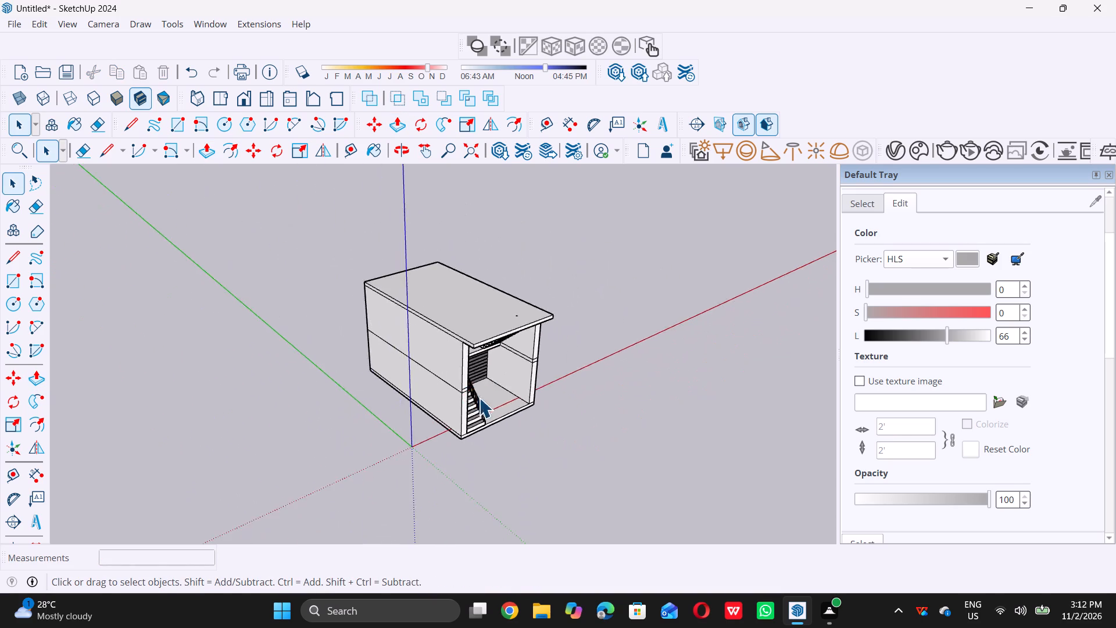
middle_click_drag(479, 398, 559, 374)
scroll(502, 346, "up", 13)
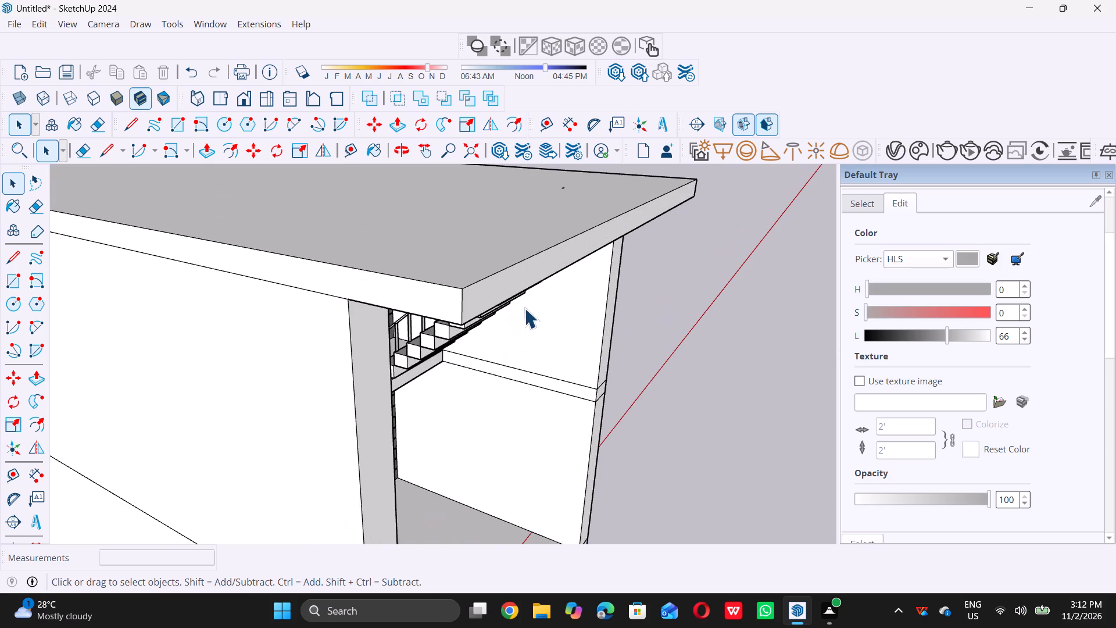
double_click(496, 299)
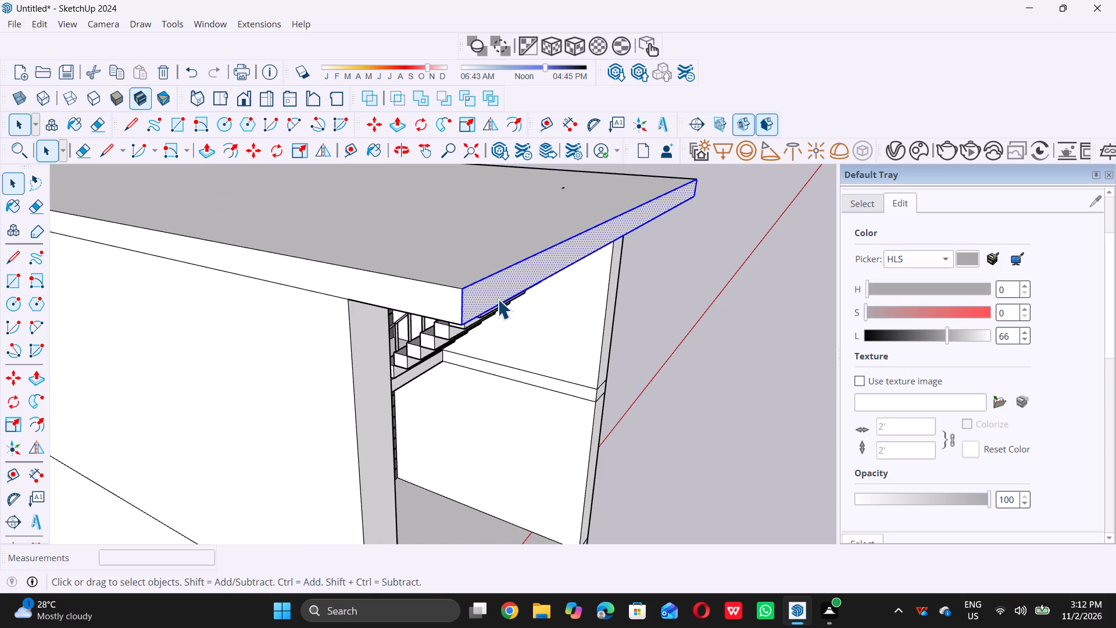
key("p")
triple_click(502, 297)
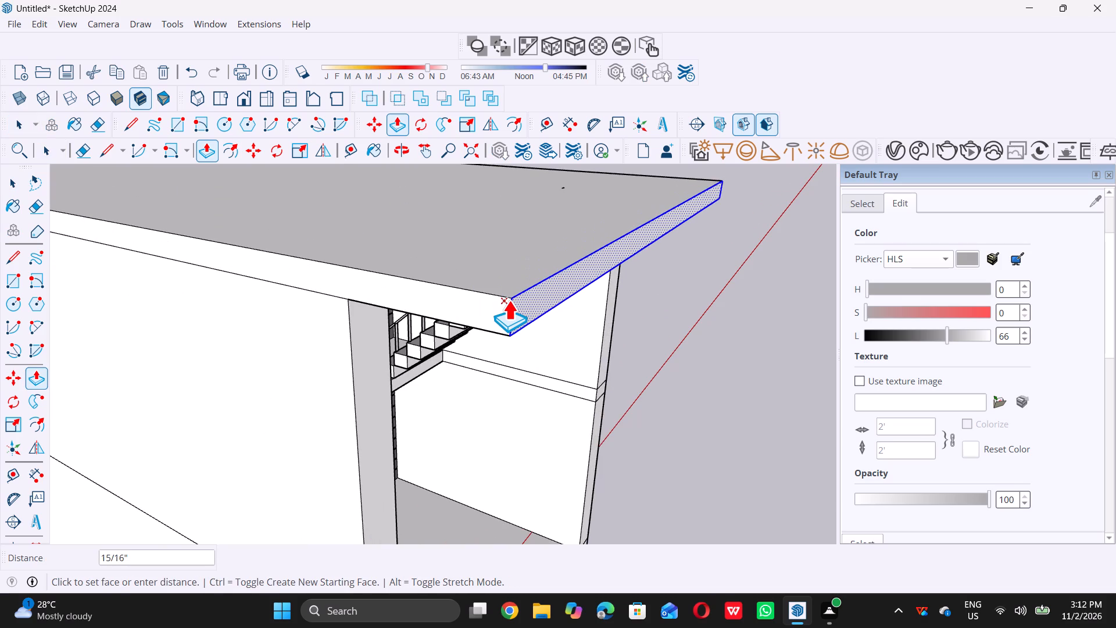
type("1'")
key("Return")
key("space")
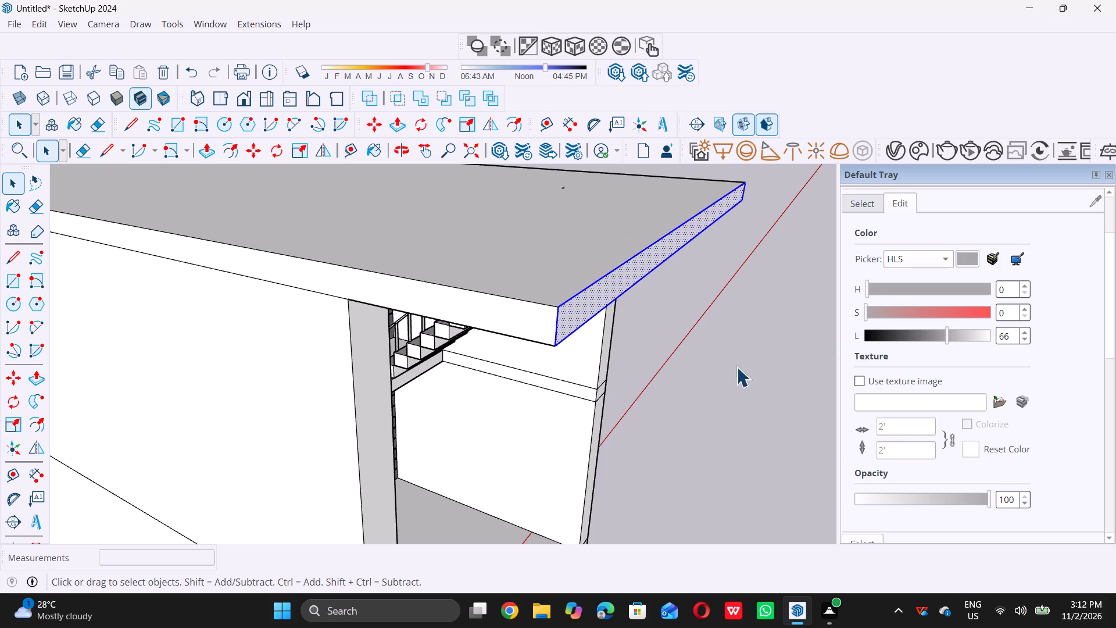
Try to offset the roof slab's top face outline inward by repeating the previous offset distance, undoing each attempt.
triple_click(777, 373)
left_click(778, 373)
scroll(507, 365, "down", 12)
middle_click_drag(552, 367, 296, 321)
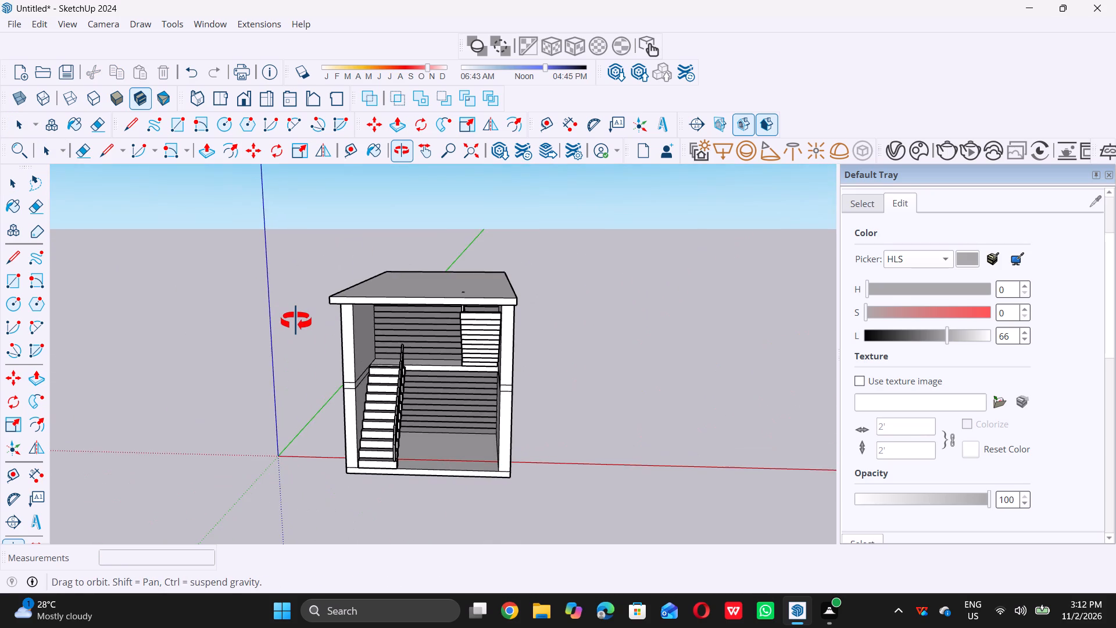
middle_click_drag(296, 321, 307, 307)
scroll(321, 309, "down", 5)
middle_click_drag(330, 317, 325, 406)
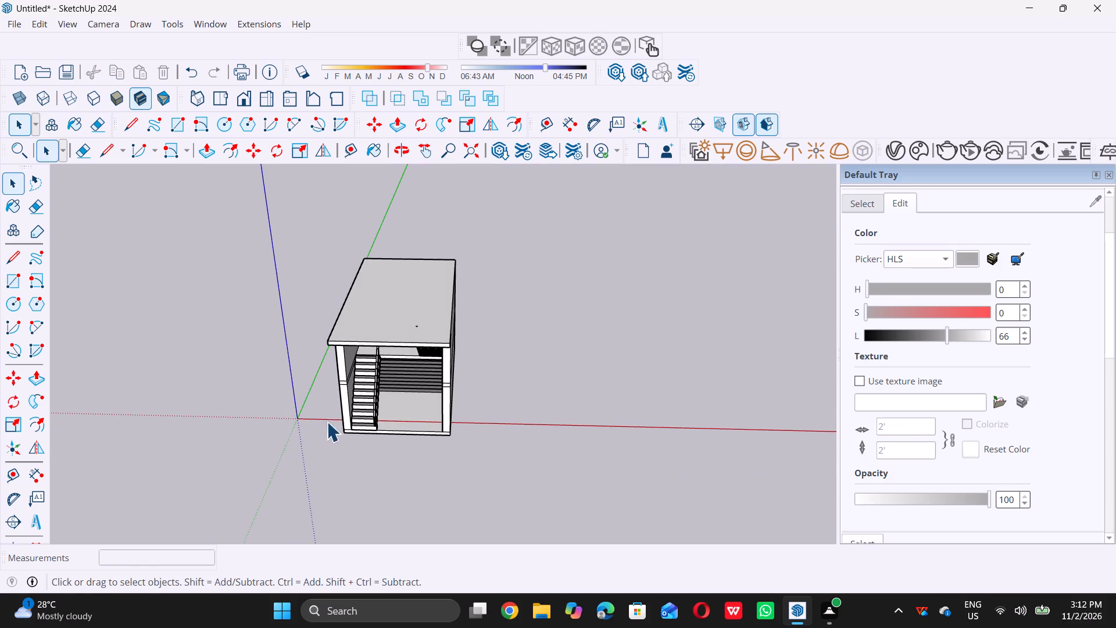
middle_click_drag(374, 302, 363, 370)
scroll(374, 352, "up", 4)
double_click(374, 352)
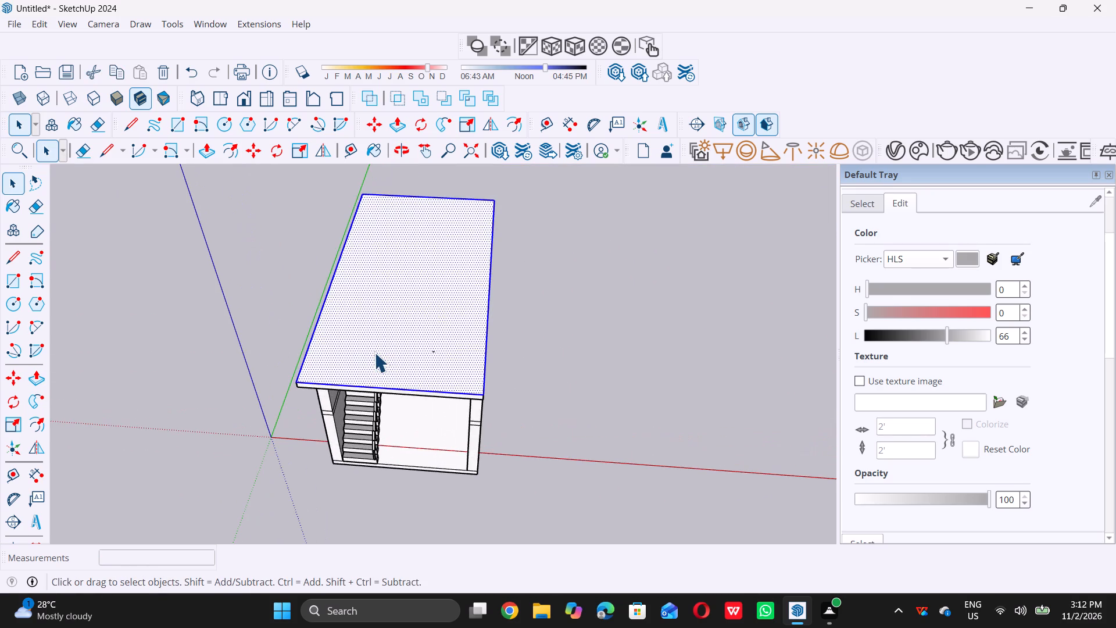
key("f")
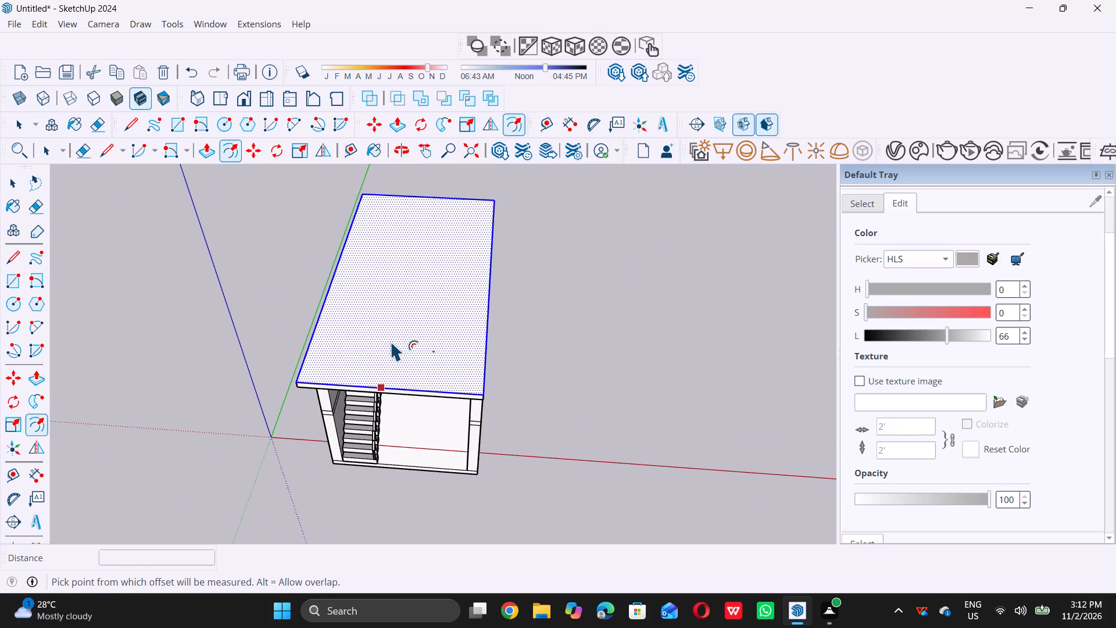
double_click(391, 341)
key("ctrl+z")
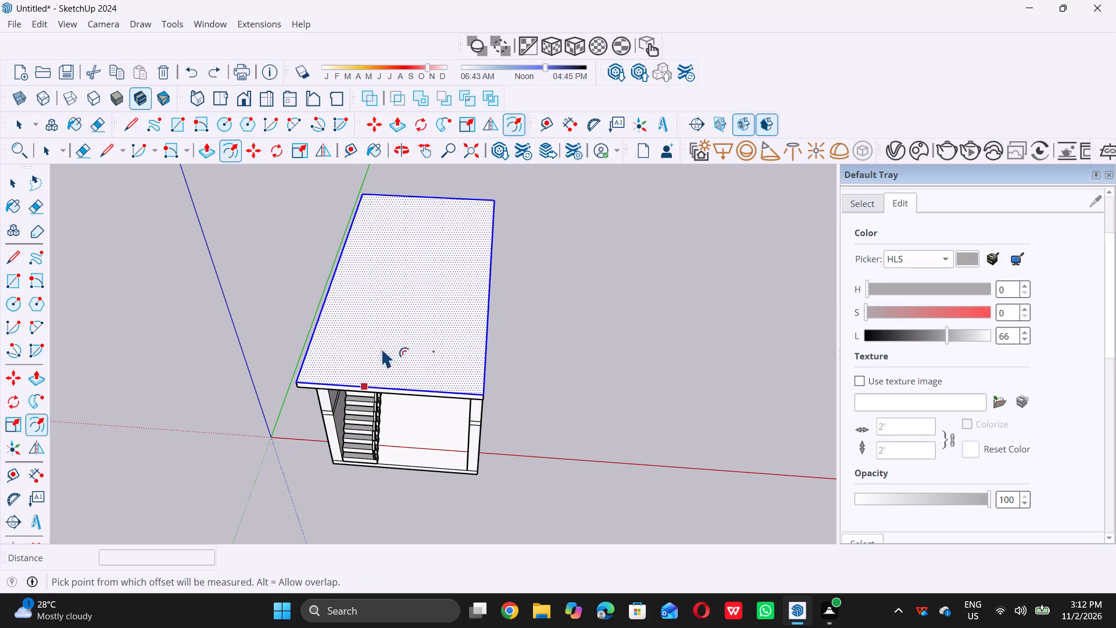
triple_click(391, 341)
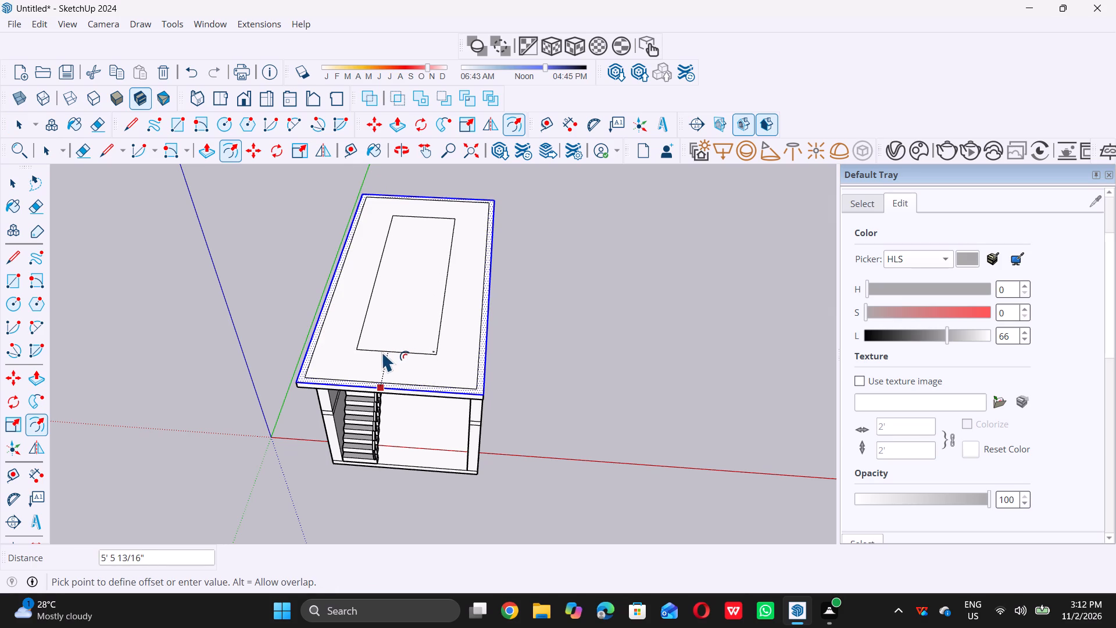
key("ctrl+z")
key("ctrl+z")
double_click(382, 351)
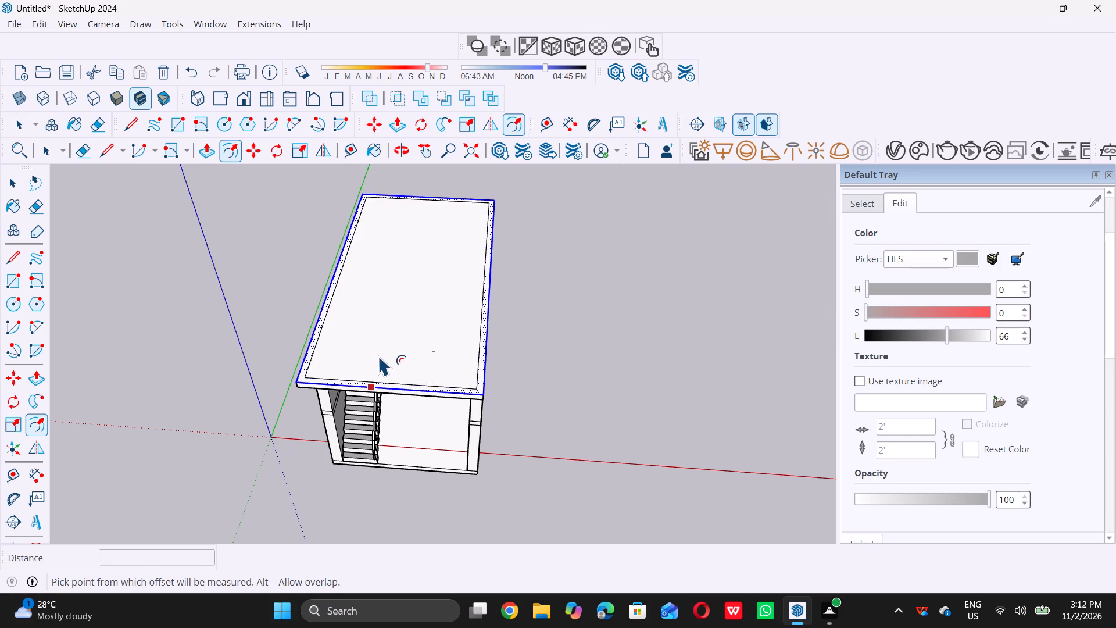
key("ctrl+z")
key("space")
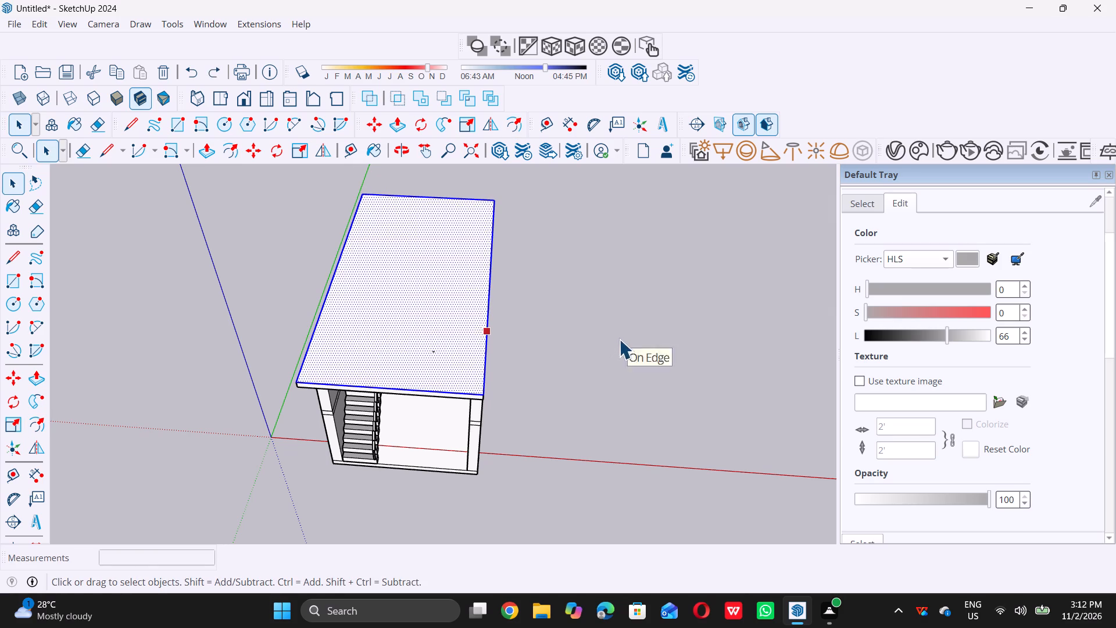
Offset the outline of the roof slab's top face inward by 9" to form a perimeter border.
left_click(619, 339)
left_click(424, 334)
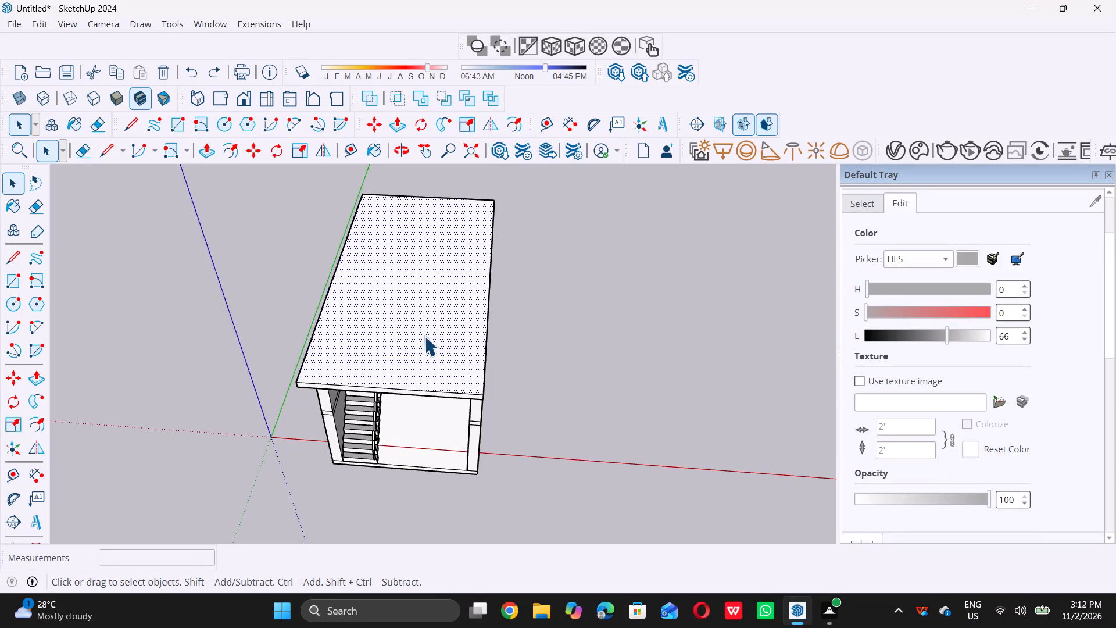
key("f")
left_click(425, 336)
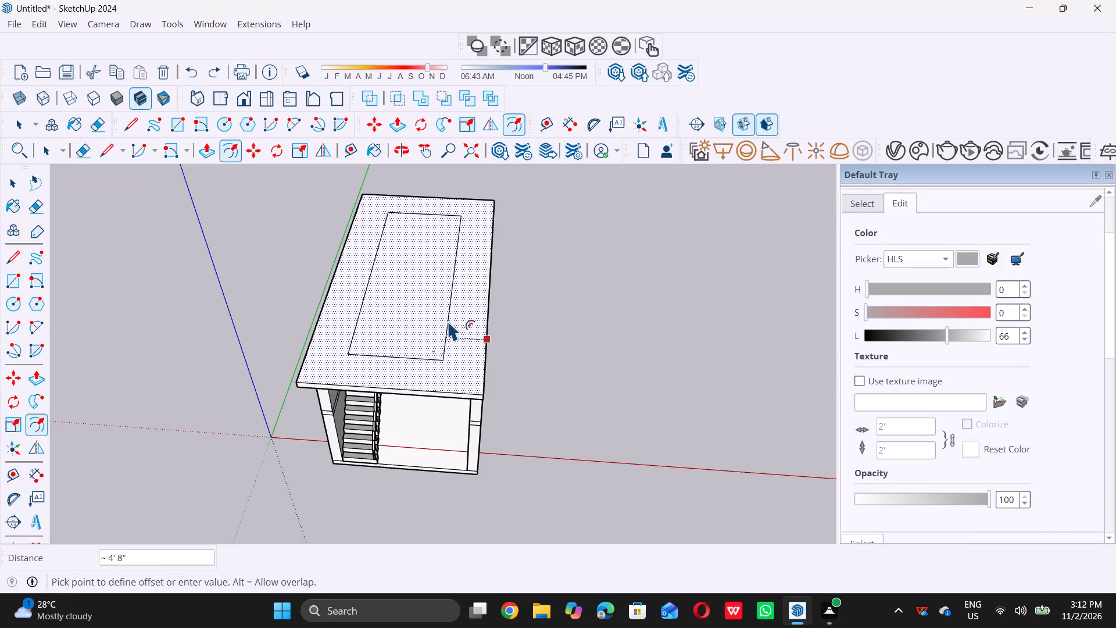
key("9")
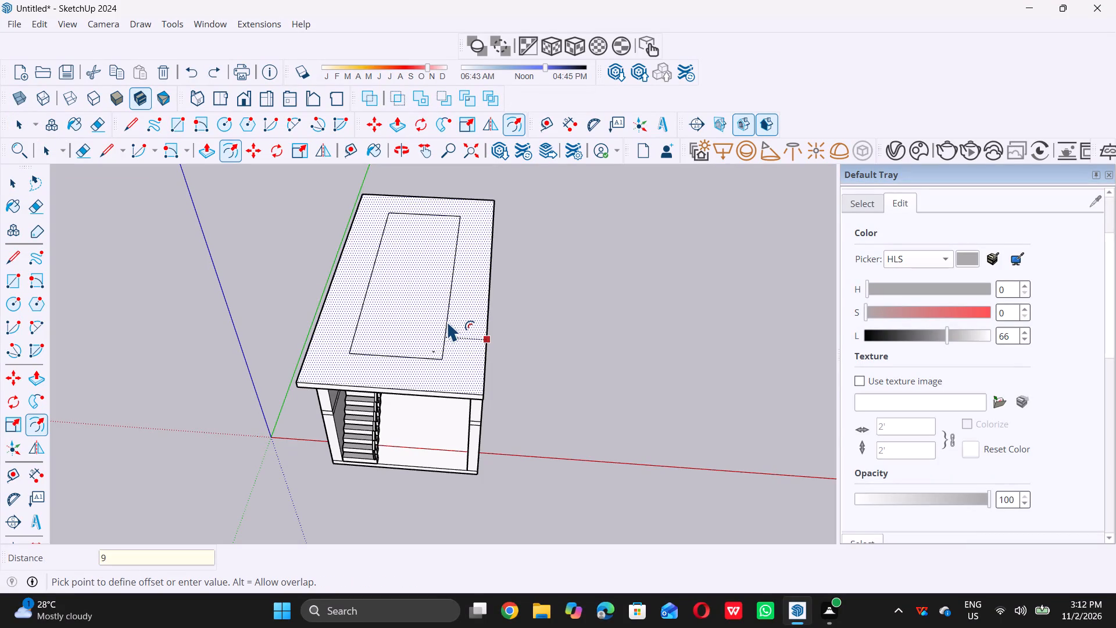
key("shift+quotedbl")
key("Return")
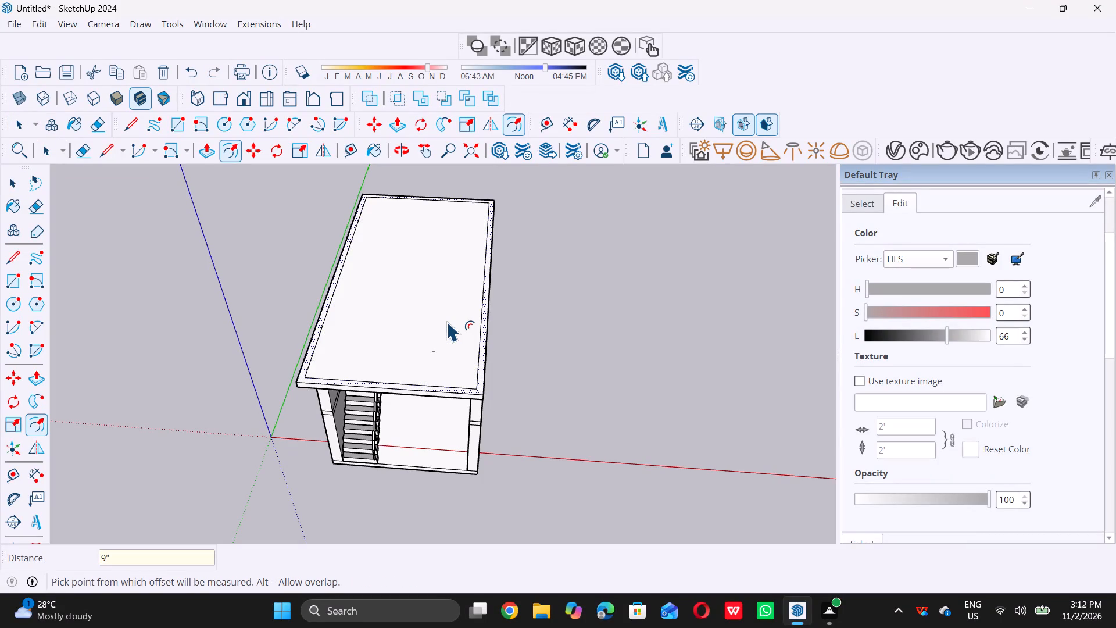
key("space")
double_click(670, 348)
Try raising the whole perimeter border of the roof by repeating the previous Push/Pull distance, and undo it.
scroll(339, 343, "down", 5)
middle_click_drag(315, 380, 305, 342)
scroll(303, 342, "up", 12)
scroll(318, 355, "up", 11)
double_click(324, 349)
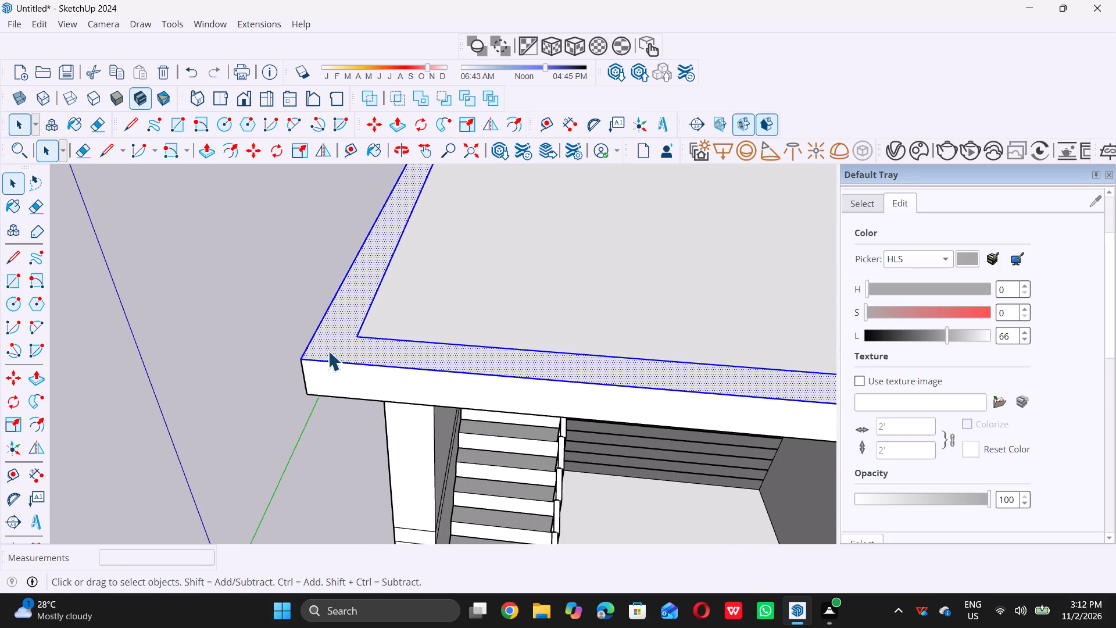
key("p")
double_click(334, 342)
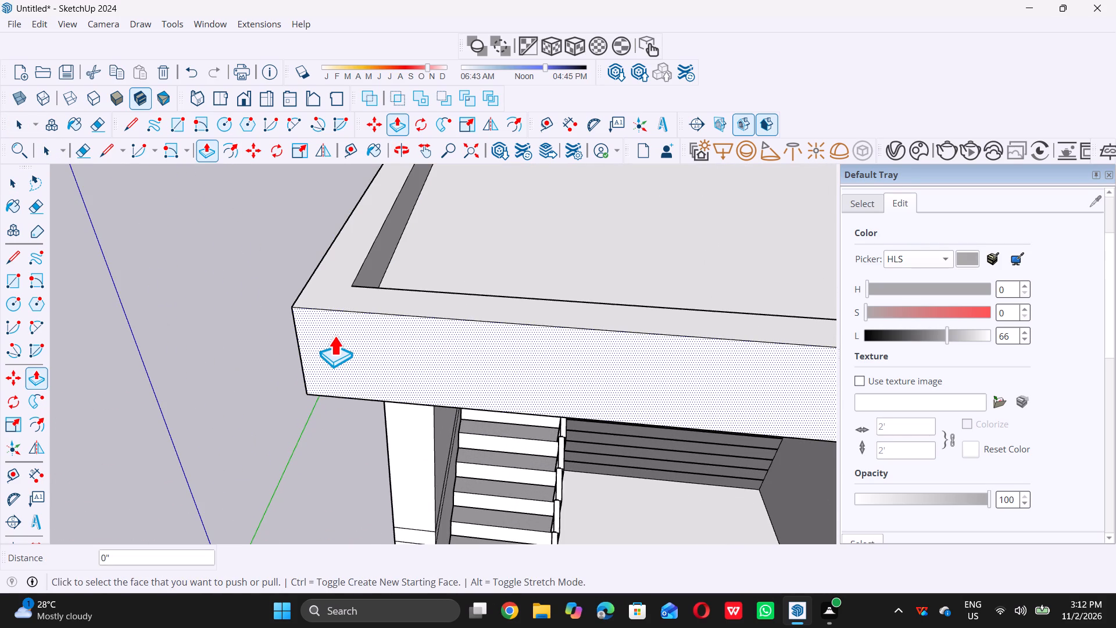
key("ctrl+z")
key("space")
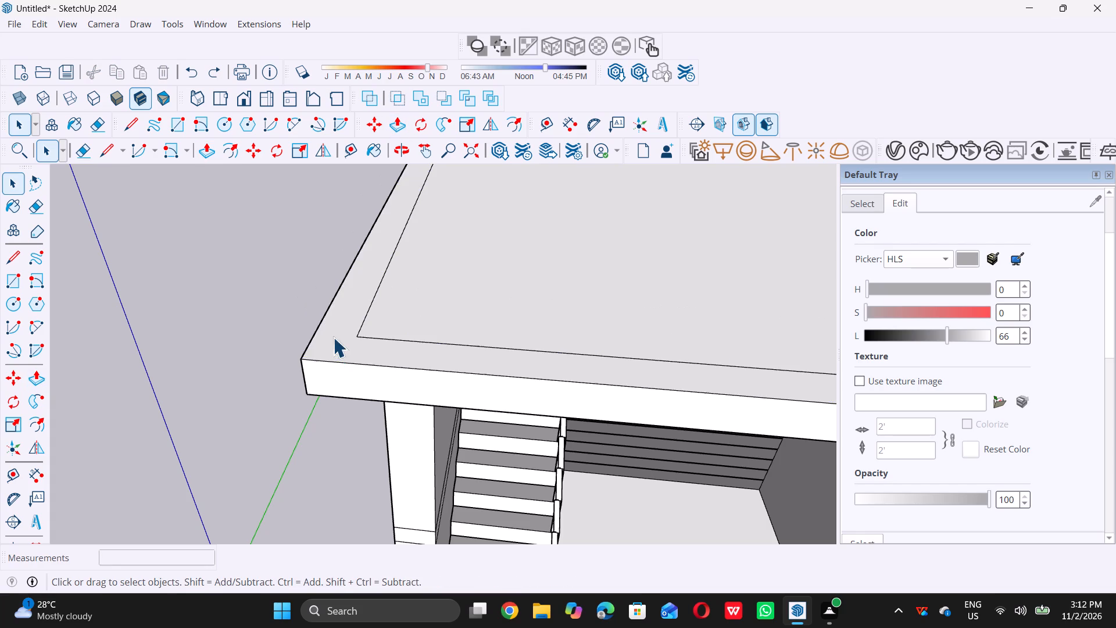
Draw a 9" line across the border at each front inner corner, separating the front strip from the side strips.
scroll(338, 331, "down", 6)
middle_click_drag(348, 325, 341, 367)
scroll(337, 397, "up", 2)
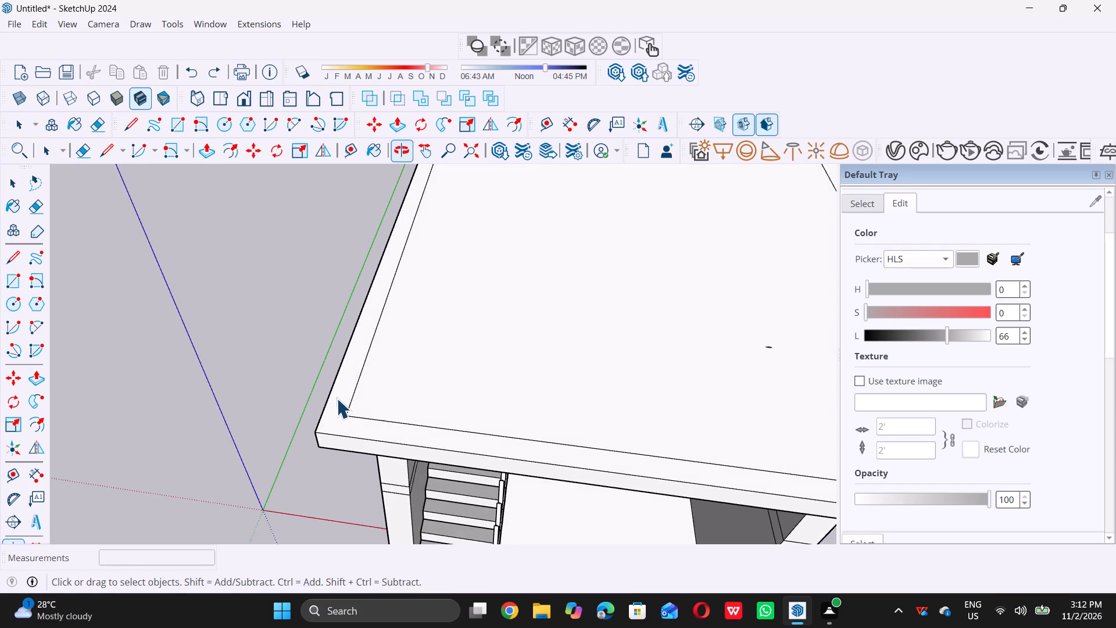
scroll(337, 398, "up", 4)
key("l")
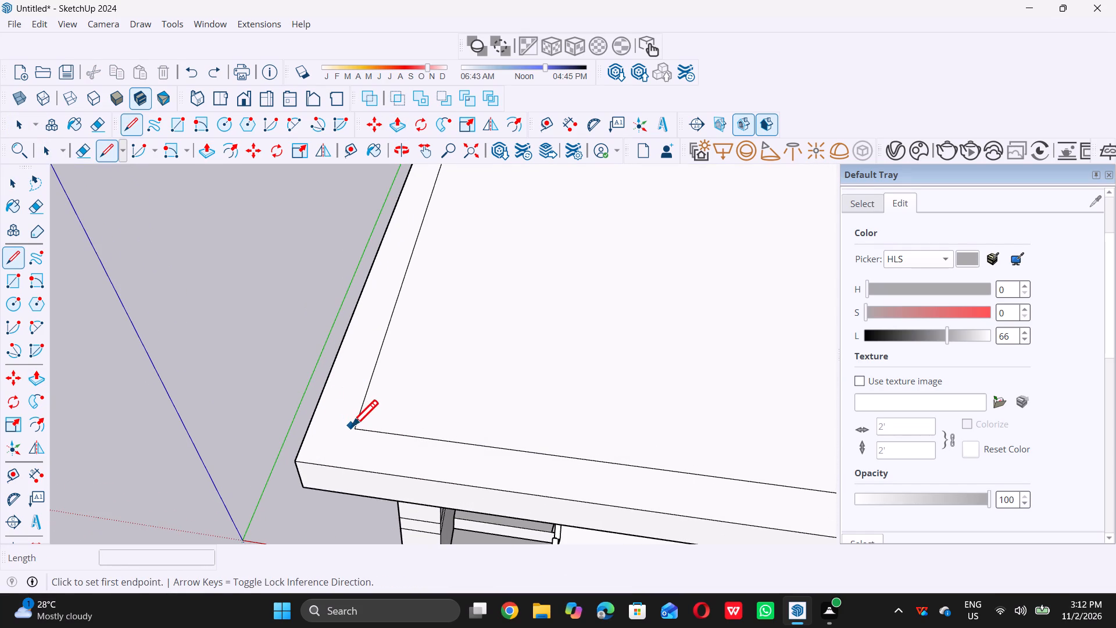
double_click(357, 429)
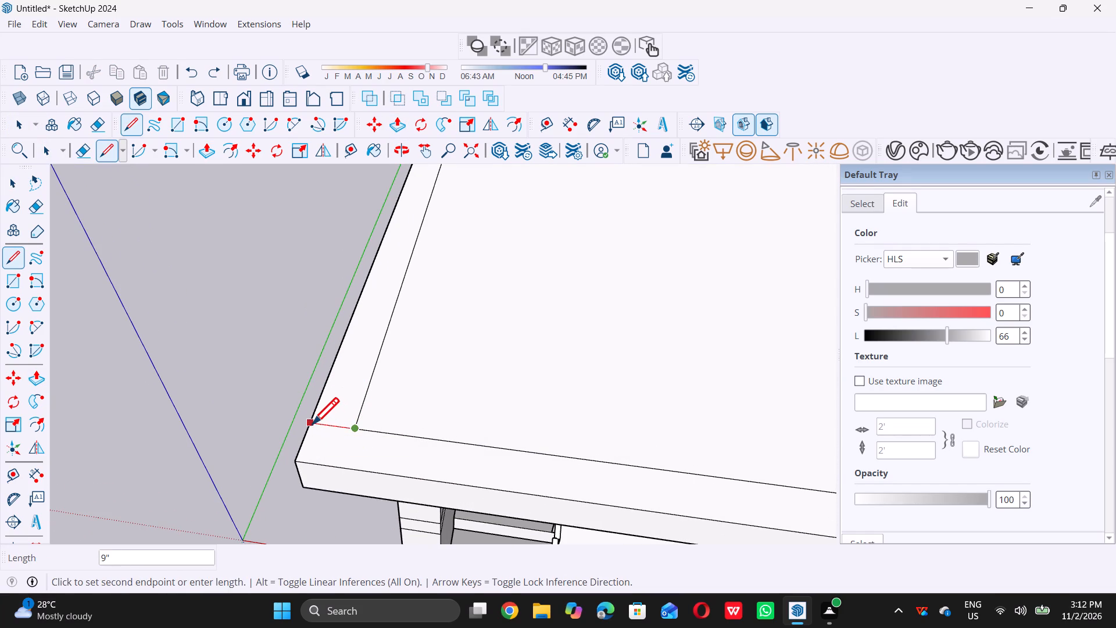
left_click(312, 424)
scroll(307, 420, "down", 12)
scroll(496, 453, "up", 7)
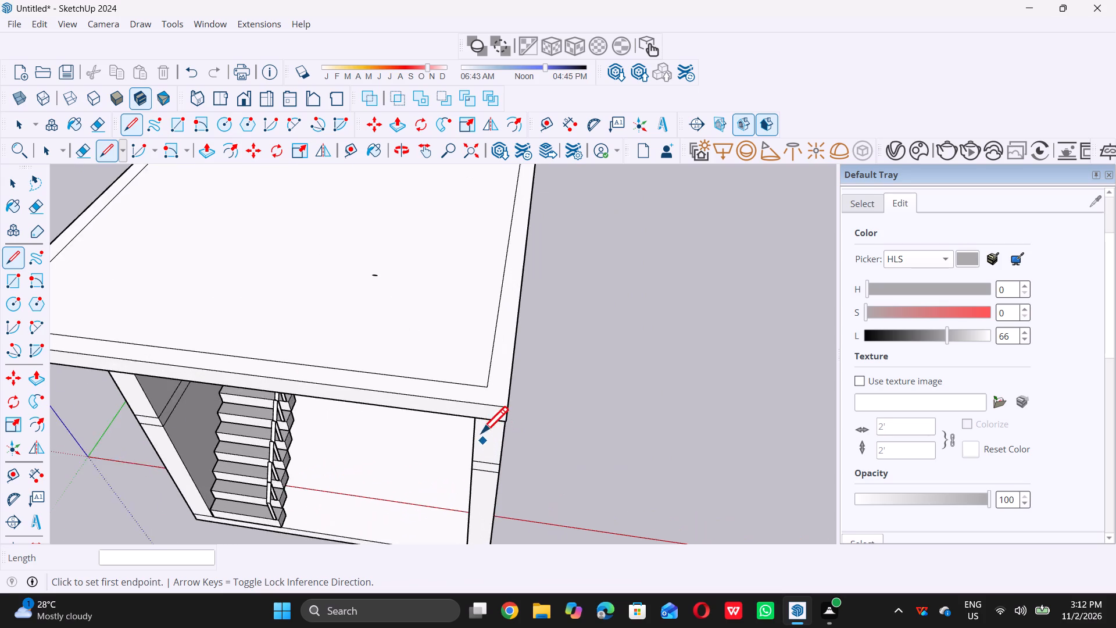
scroll(489, 408, "up", 6)
left_click(487, 381)
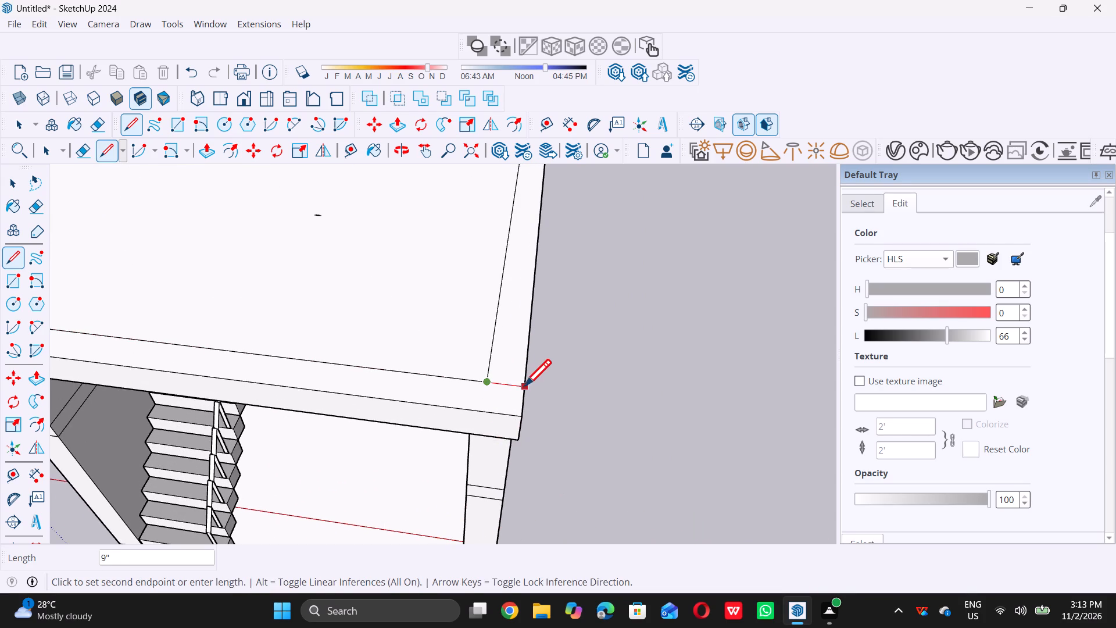
left_click(525, 385)
key("space")
Push/Pull the roof border's front strip upward by repeating the previous Push/Pull distance.
scroll(607, 382, "down", 8)
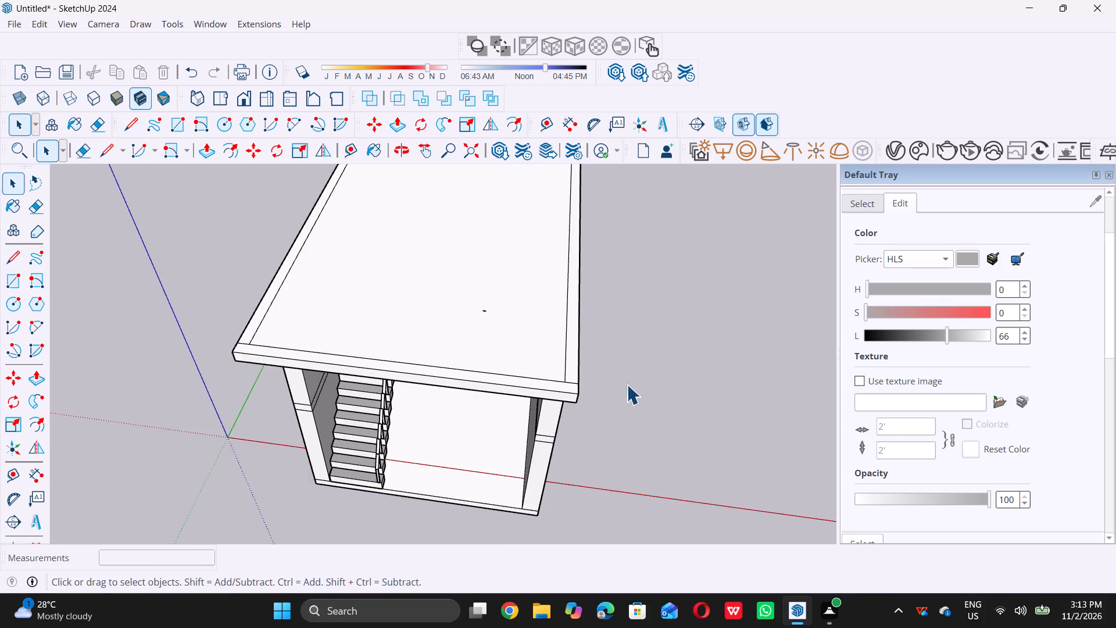
scroll(627, 384, "down", 2)
middle_click_drag(614, 396, 479, 421)
scroll(614, 396, "down", 1)
scroll(470, 413, "up", 1)
scroll(462, 397, "down", 9)
middle_click_drag(493, 426, 492, 426)
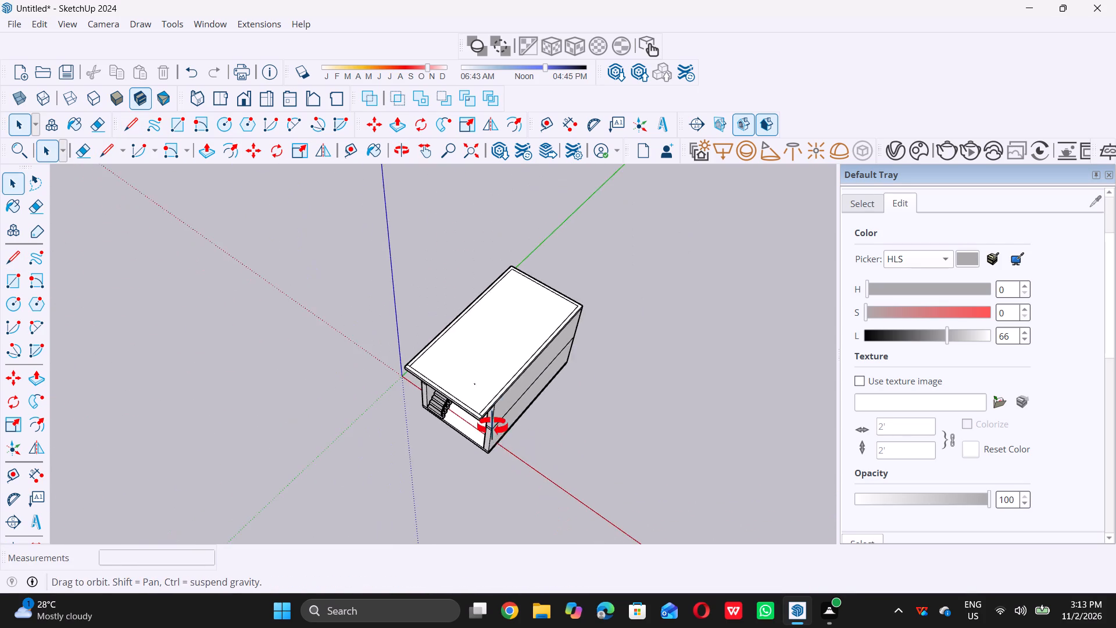
middle_click_drag(492, 426, 475, 406)
middle_click(474, 406)
scroll(449, 408, "up", 15)
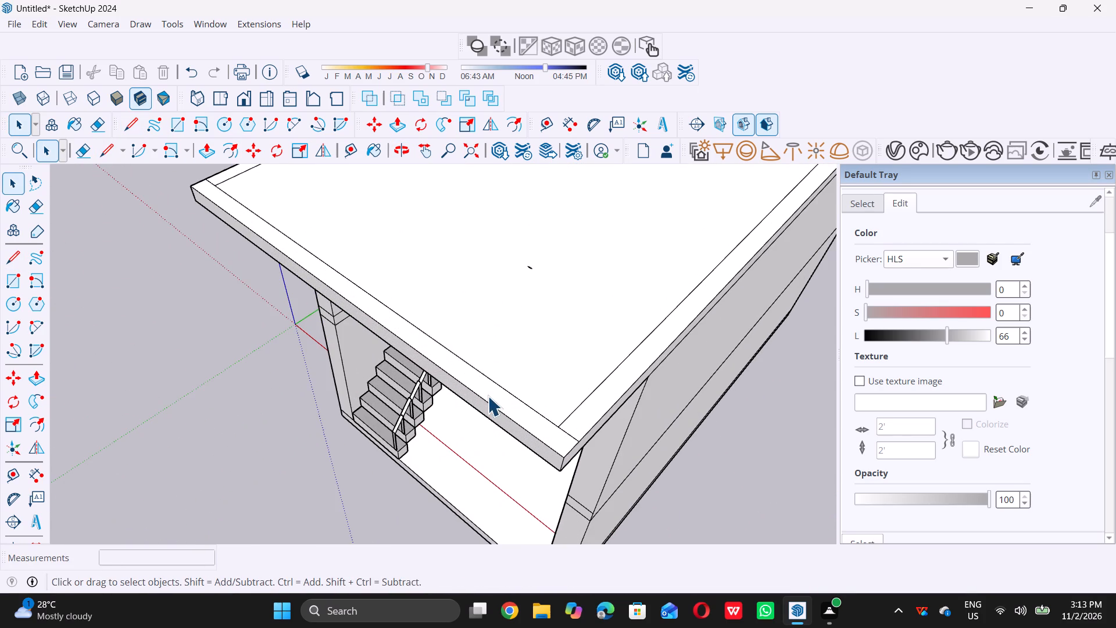
double_click(489, 394)
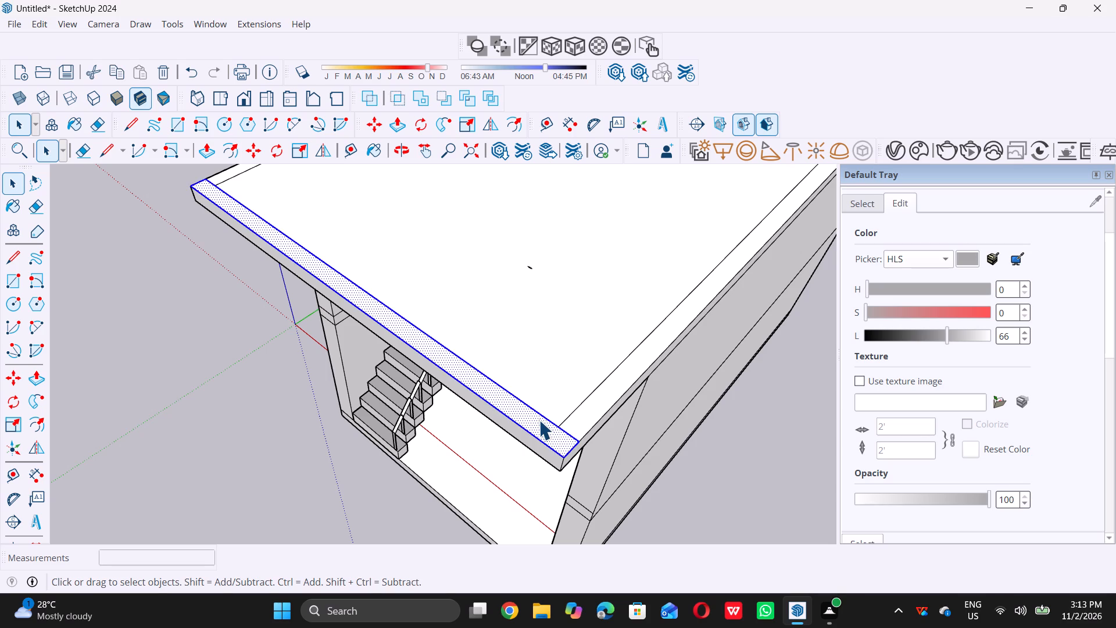
key("p")
double_click(539, 419)
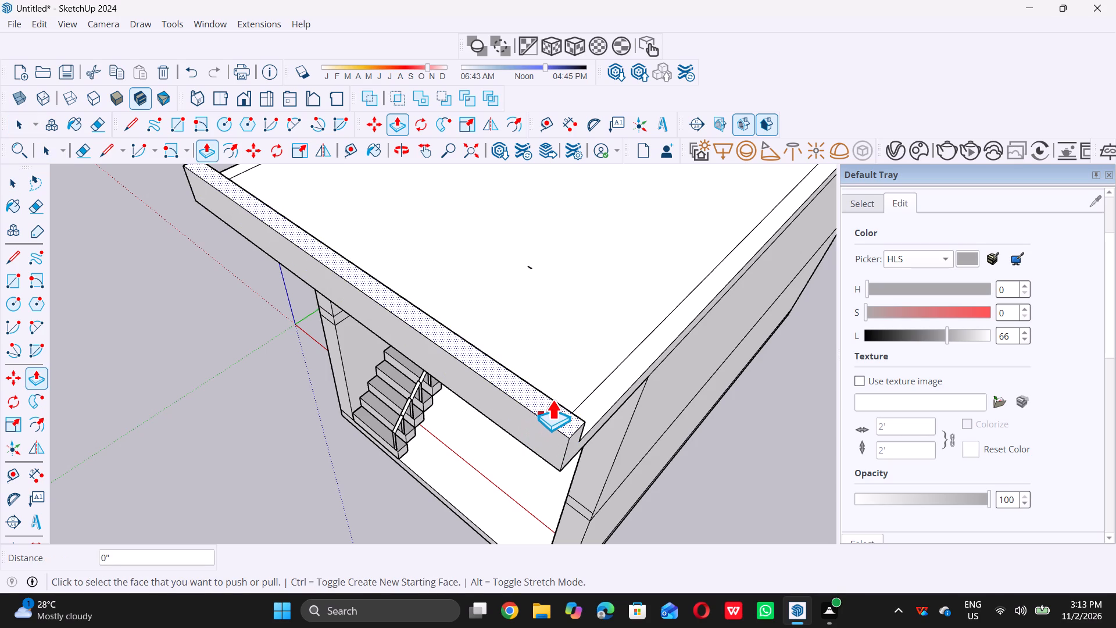
key("ctrl+z")
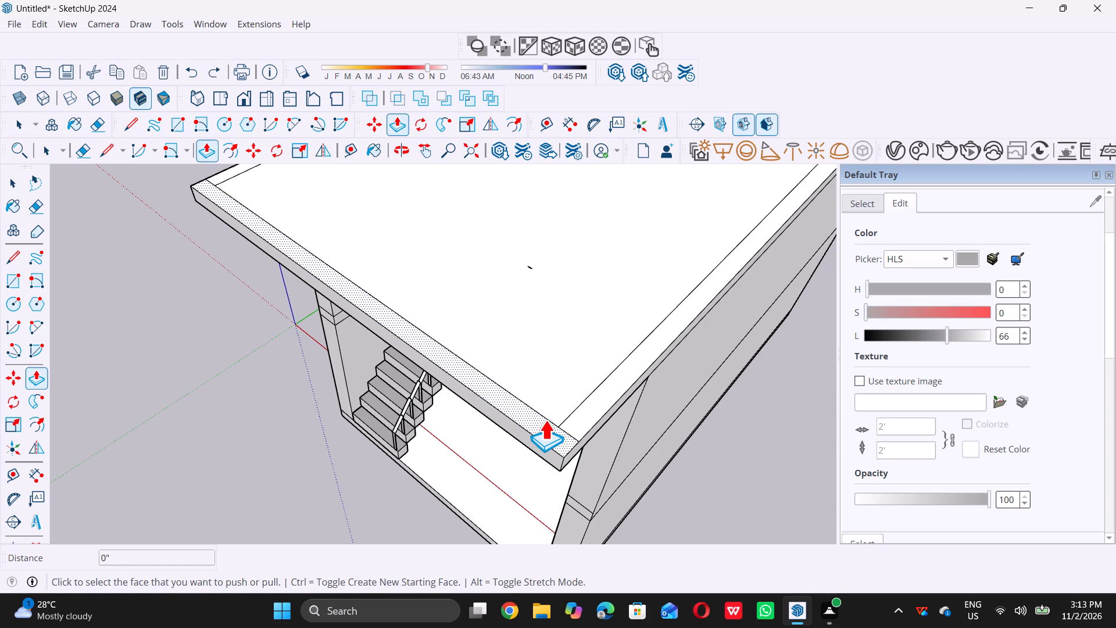
double_click(545, 420)
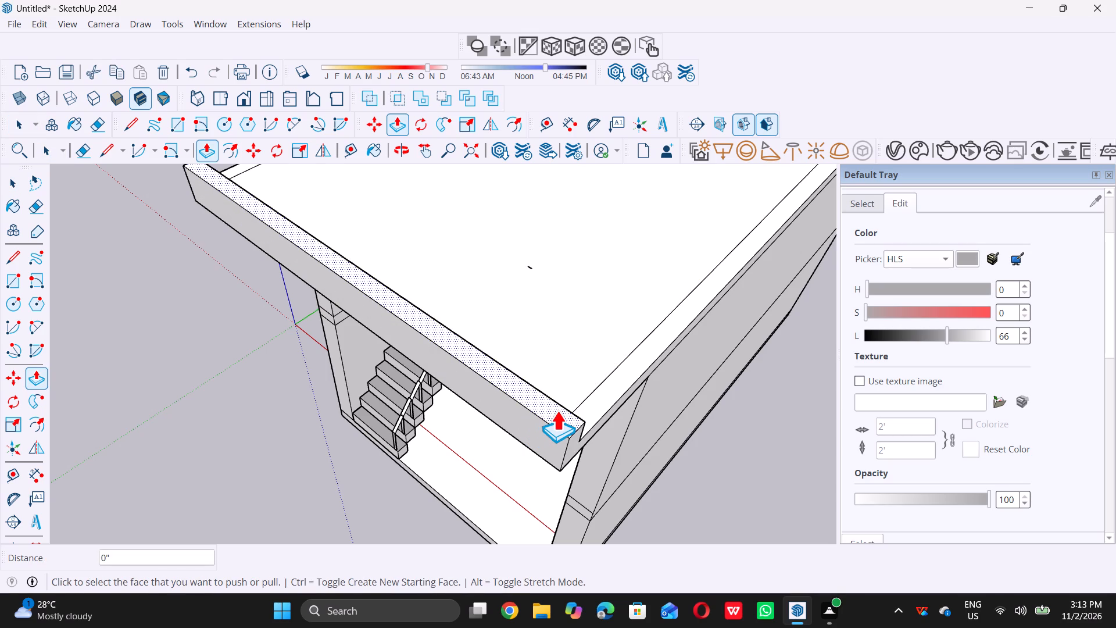
Push/Pull the raised front strip's top face upward a further 2'.
left_click(557, 409)
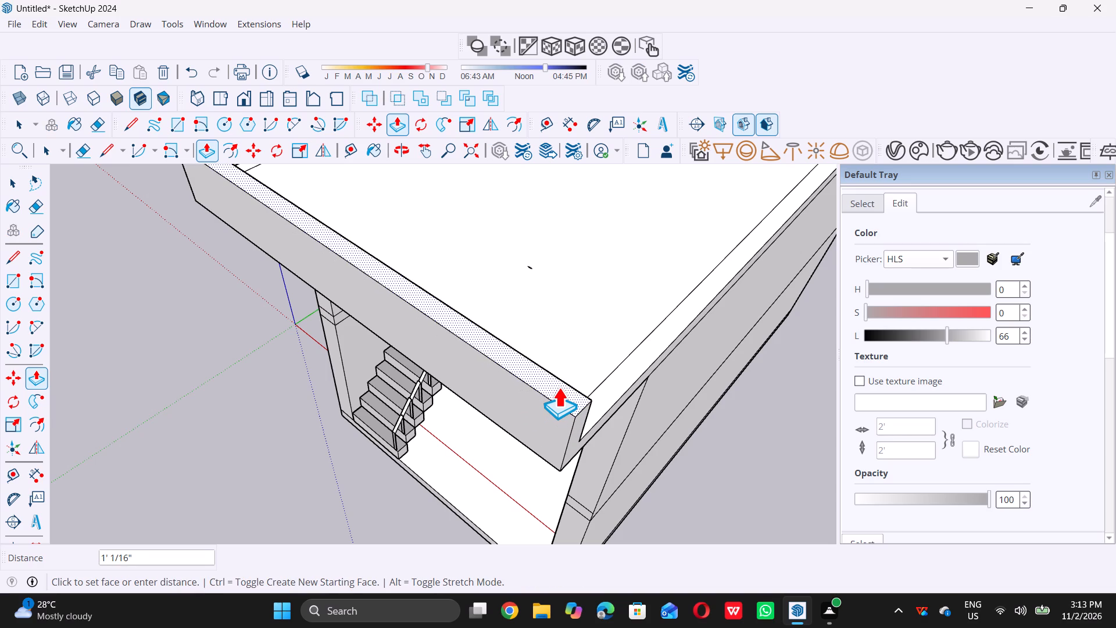
key("2")
key("apostrophe")
key("Return")
key("space")
Examine the raised front parapet and the stairs beneath it from the building's open front.
scroll(554, 387, "down", 8)
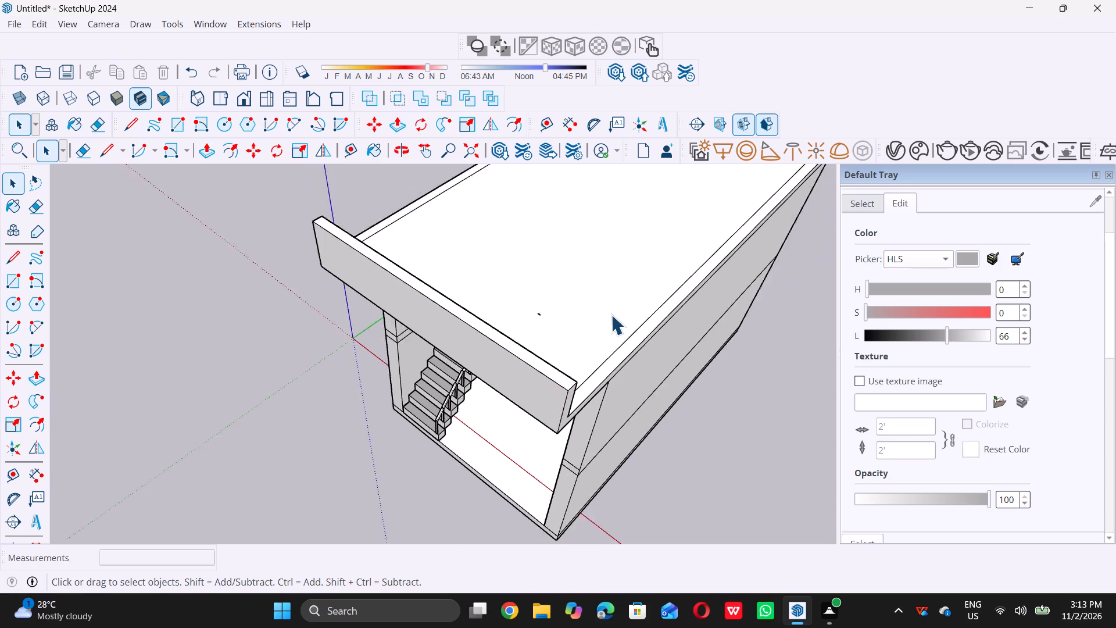
scroll(611, 315, "down", 11)
middle_click_drag(571, 404, 704, 267)
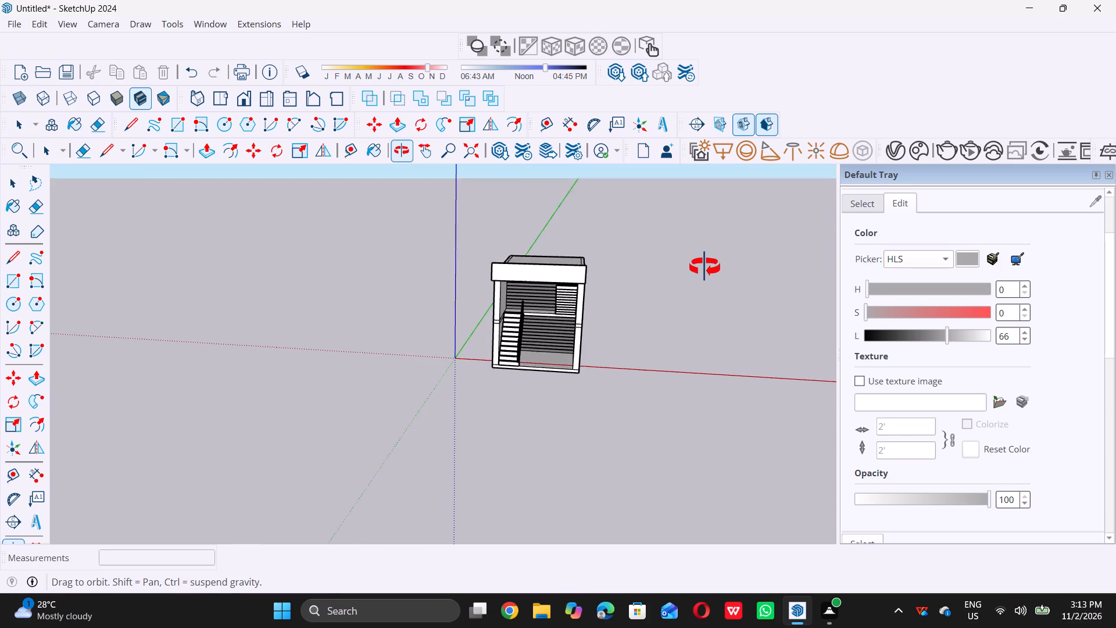
middle_click_drag(704, 267, 705, 257)
middle_click_drag(588, 302, 609, 281)
scroll(607, 286, "up", 2)
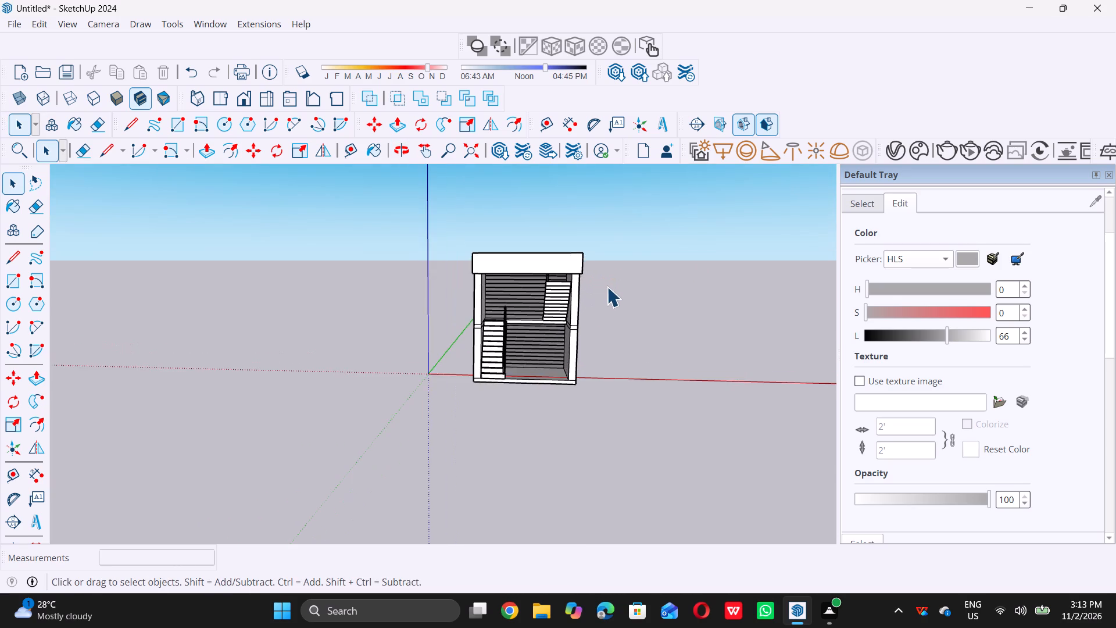
scroll(607, 287, "up", 2)
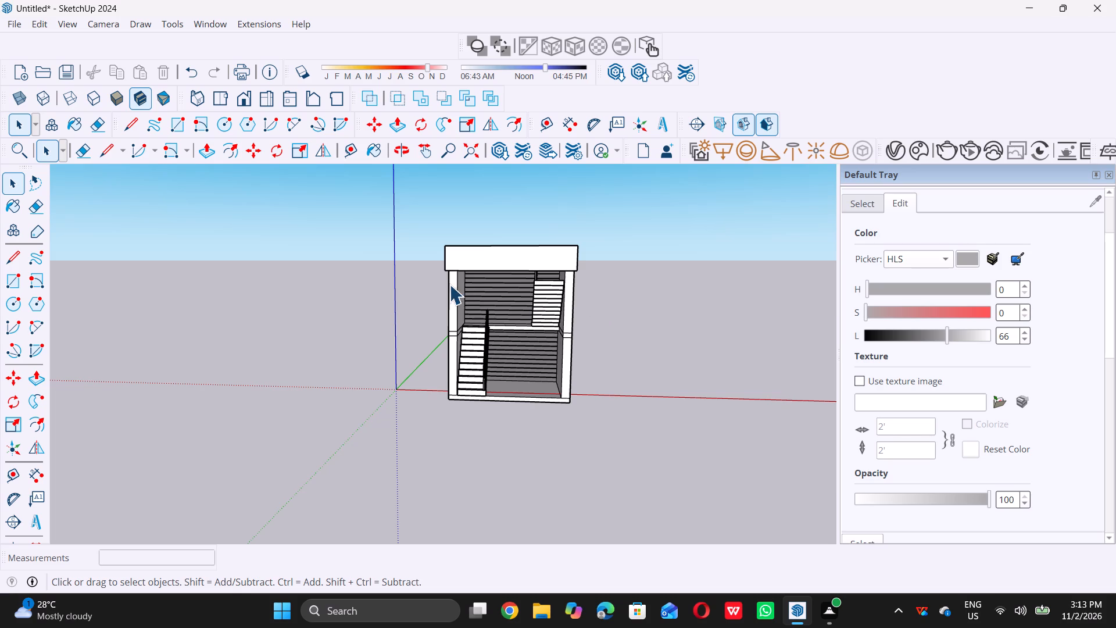
middle_click_drag(449, 284, 460, 266)
scroll(462, 240, "up", 7)
scroll(453, 247, "down", 3)
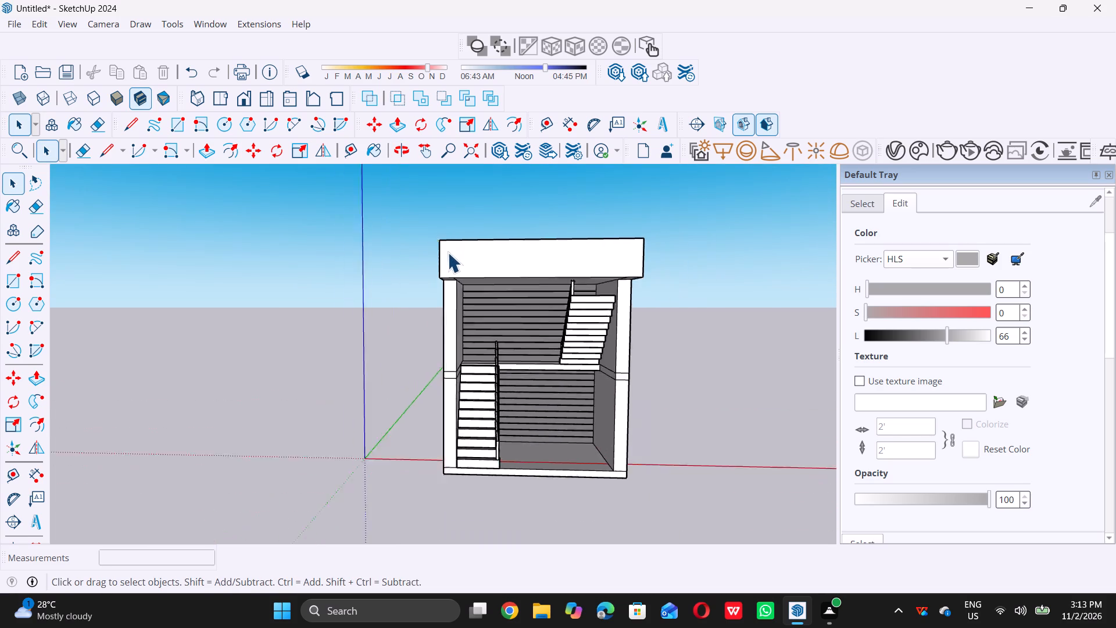
scroll(448, 252, "down", 2)
middle_click_drag(447, 256, 450, 288)
scroll(446, 288, "up", 4)
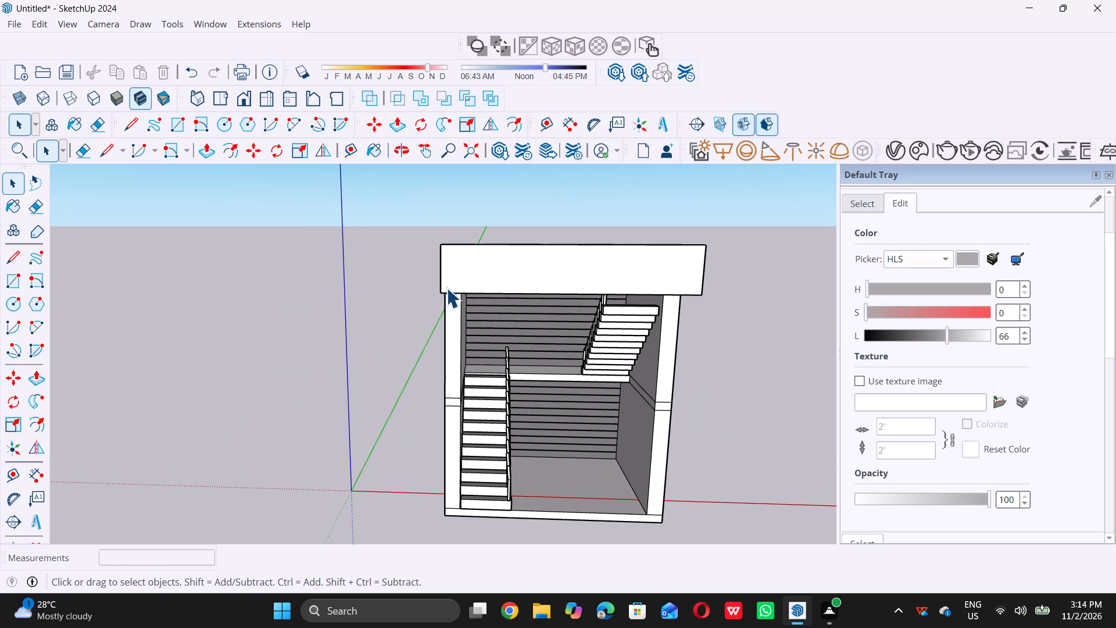
Place a vertical guide on the parapet's front face, 1'5" in from its end edge nearer the model origin.
scroll(467, 264, "up", 2)
key("t")
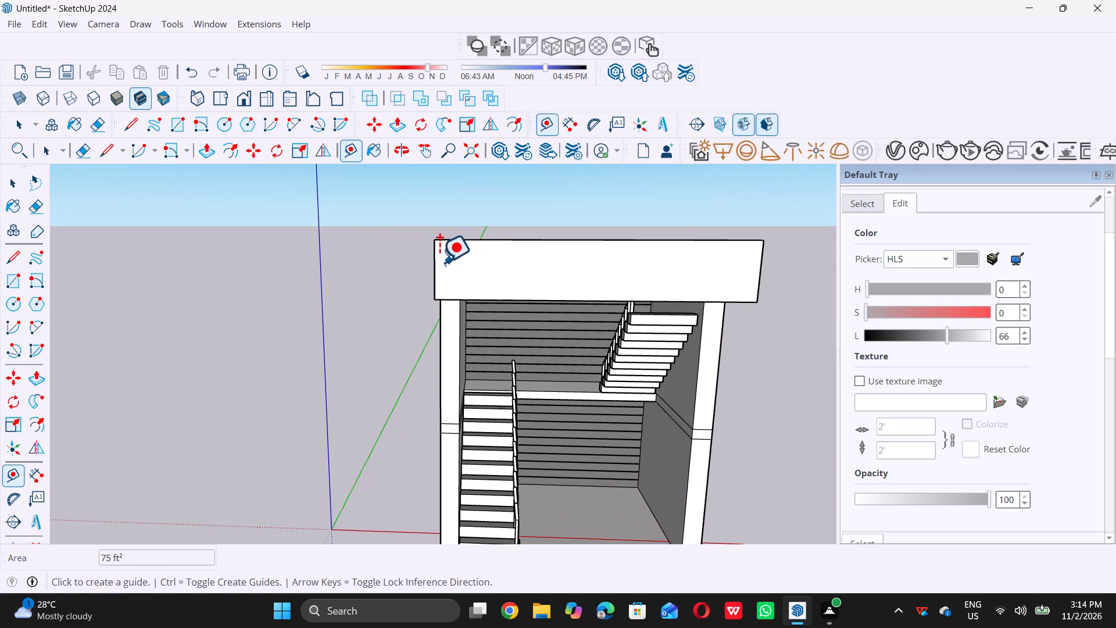
left_click(437, 262)
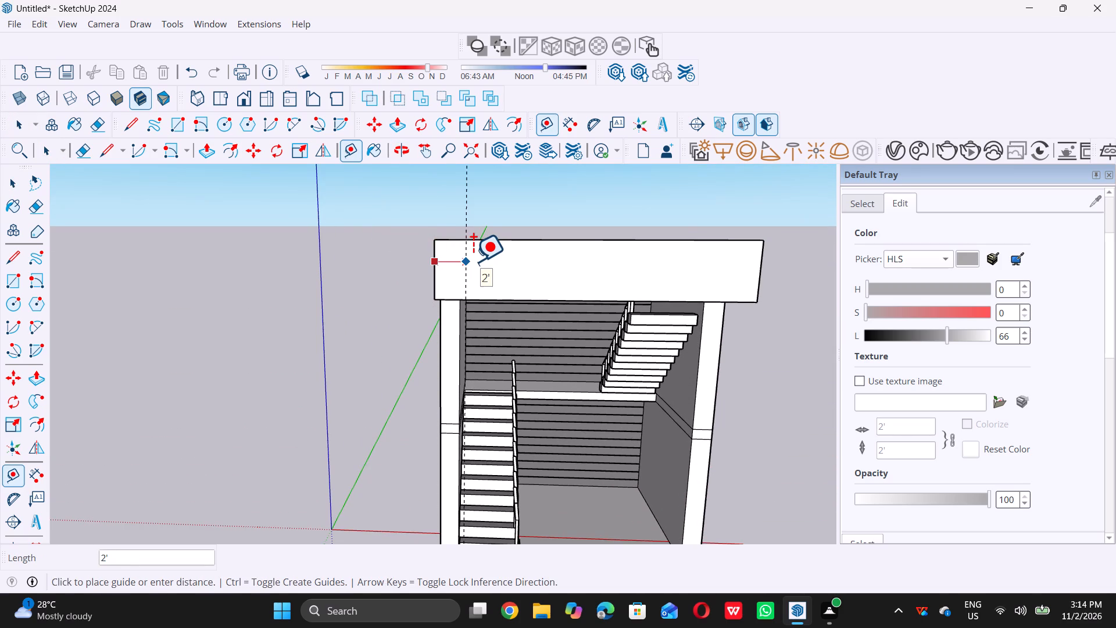
key("1")
type("'5")
key("shift+quotedbl")
key("Return")
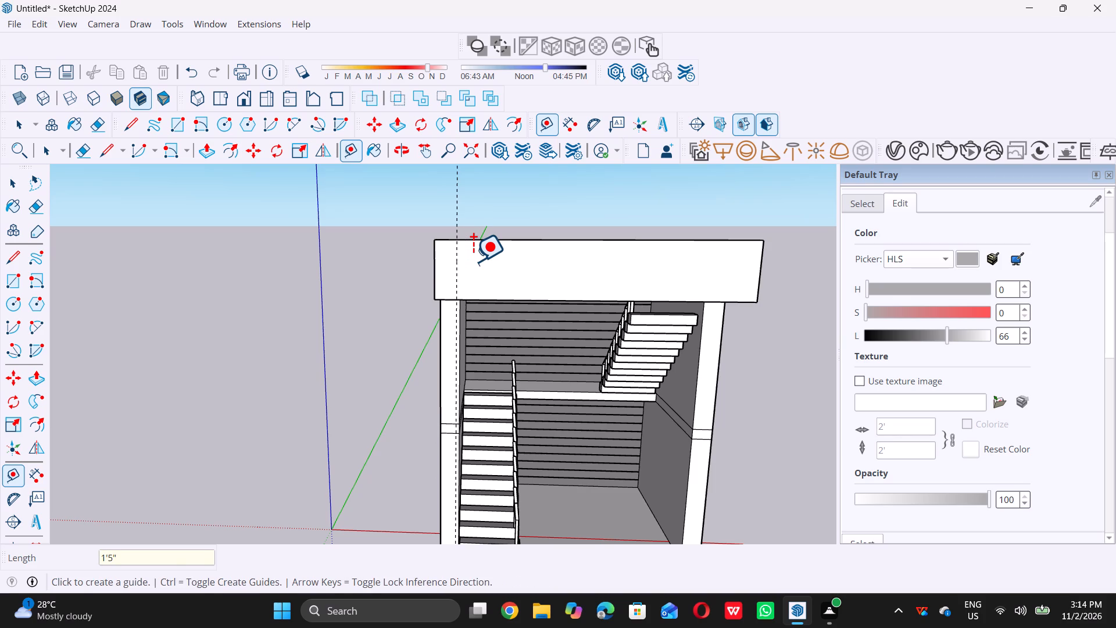
Place a matching vertical guide 1'5" in from the parapet front face's opposite end edge.
middle_click_drag(493, 322, 492, 317)
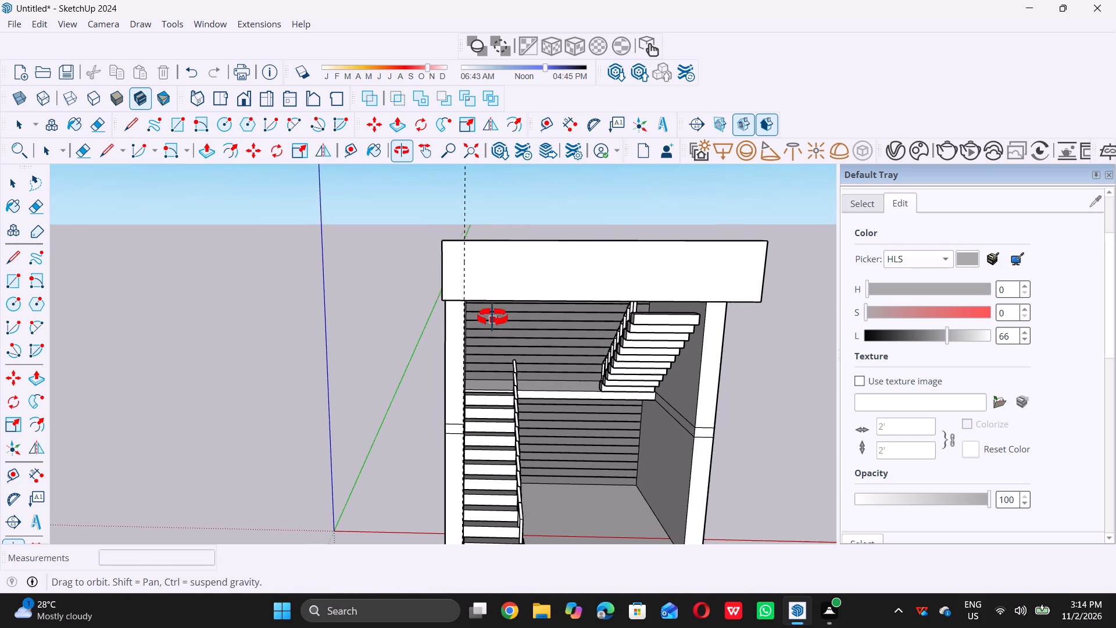
middle_click_drag(492, 317, 489, 316)
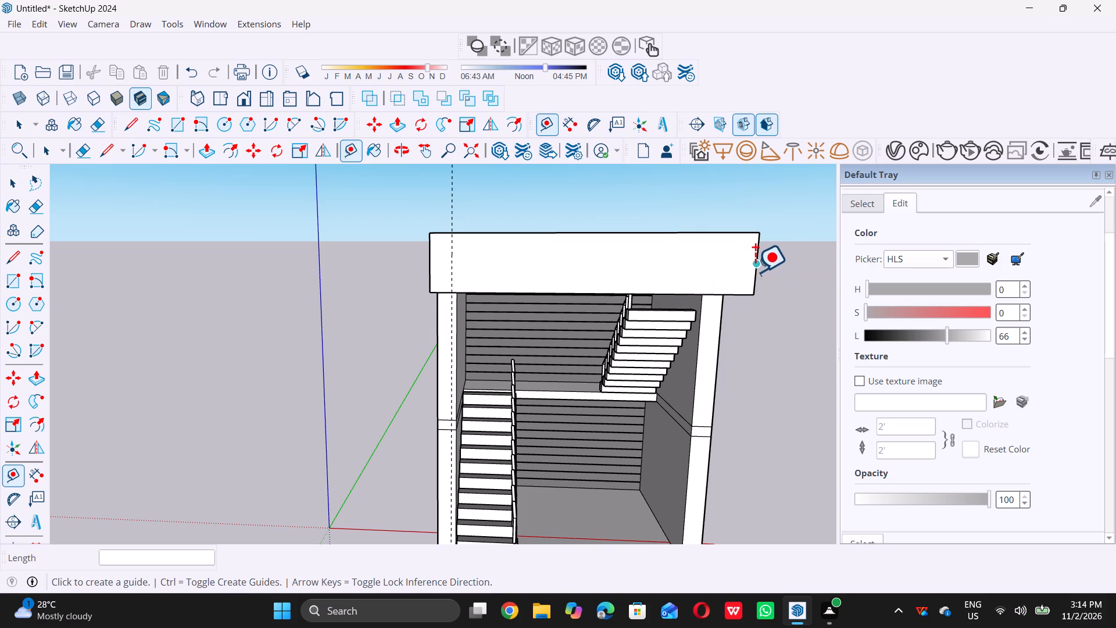
double_click(755, 272)
key("ctrl+z")
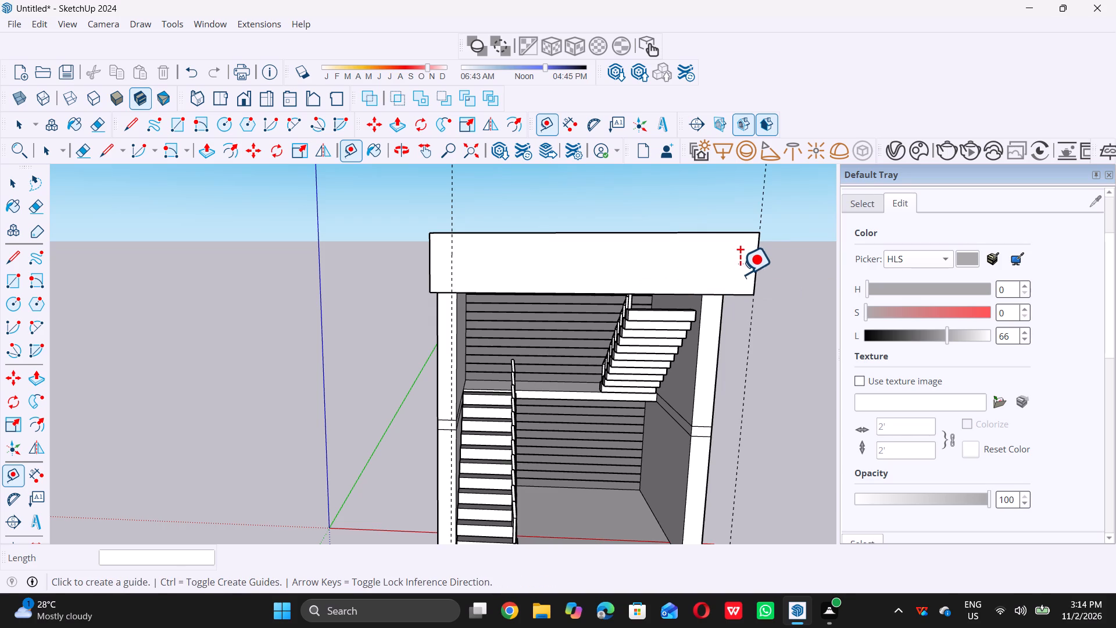
triple_click(753, 267)
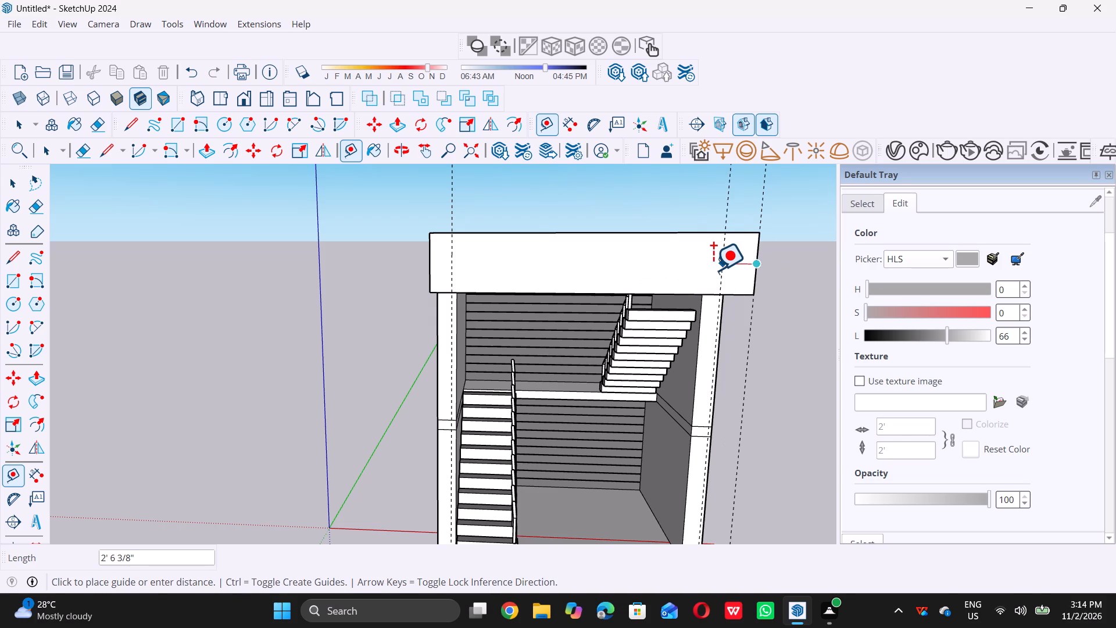
type("1'5")
key("shift+quotedbl")
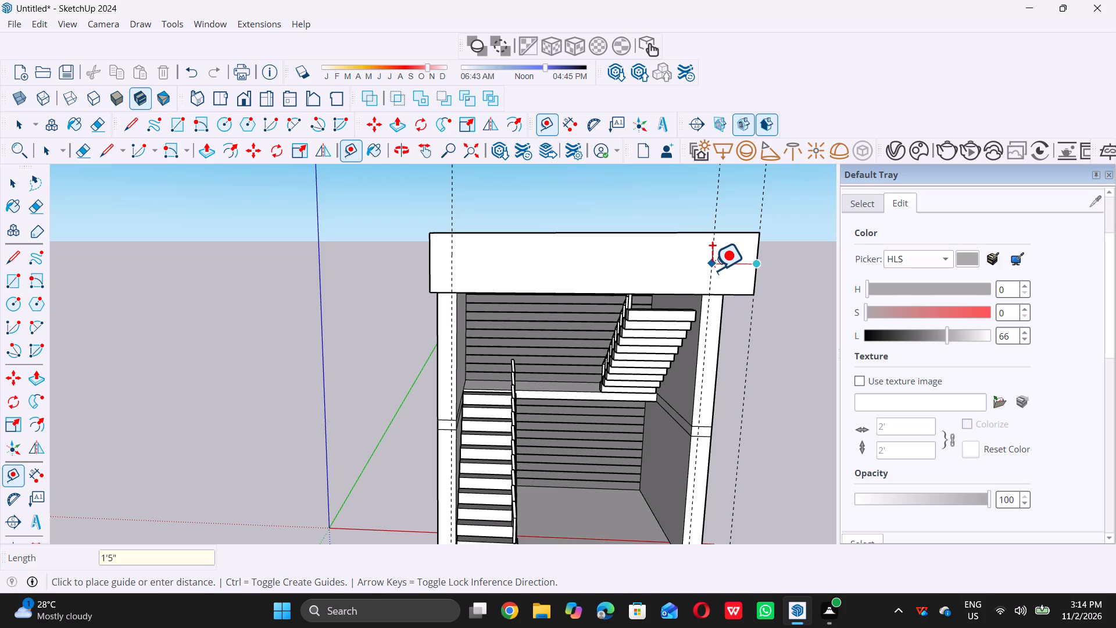
key("Return")
key("space")
Draw a 3'9" by 1'5" rectangle on the parapet's front face, between the origin-side end edge and its guide.
scroll(707, 256, "down", 2)
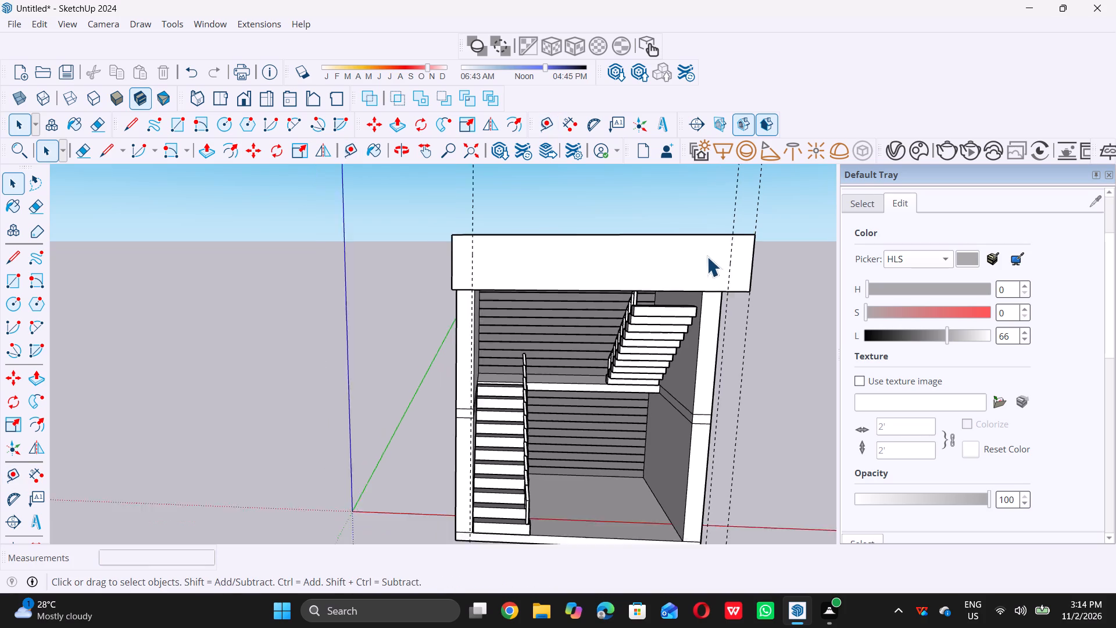
scroll(707, 256, "down", 1)
middle_click_drag(707, 256, 635, 248)
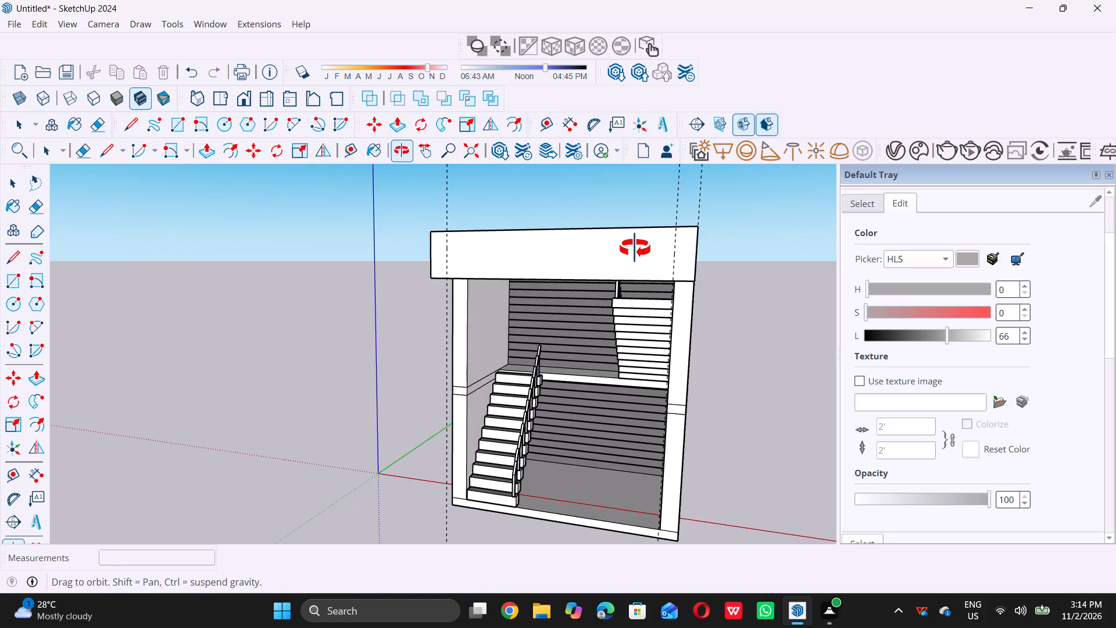
middle_click_drag(635, 248, 634, 249)
middle_click(634, 249)
middle_click_drag(466, 264, 515, 261)
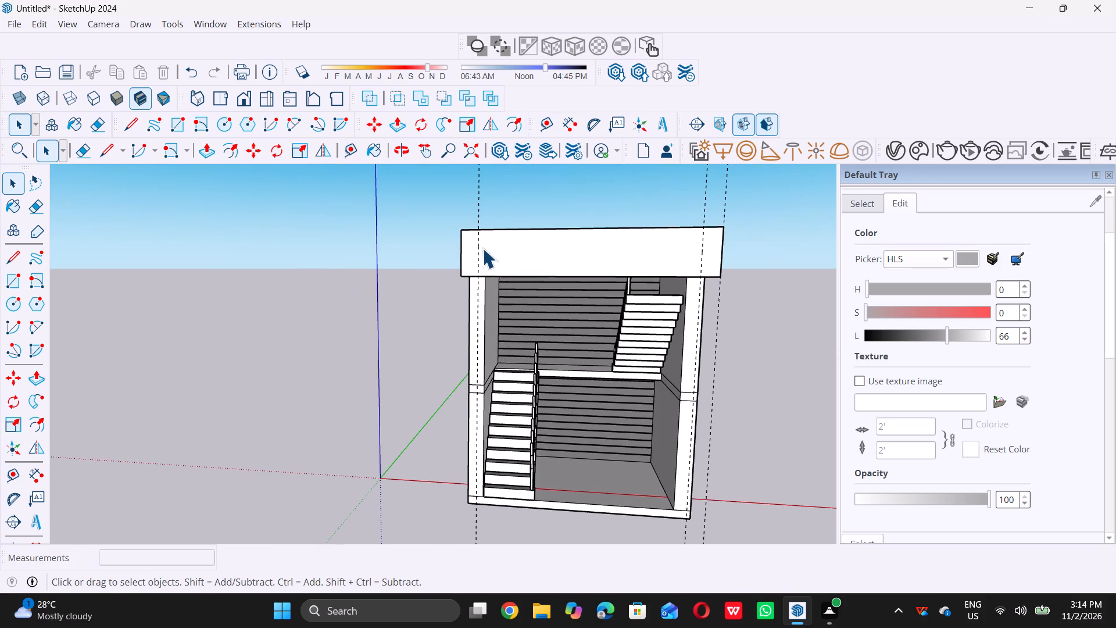
scroll(482, 248, "up", 6)
key("r")
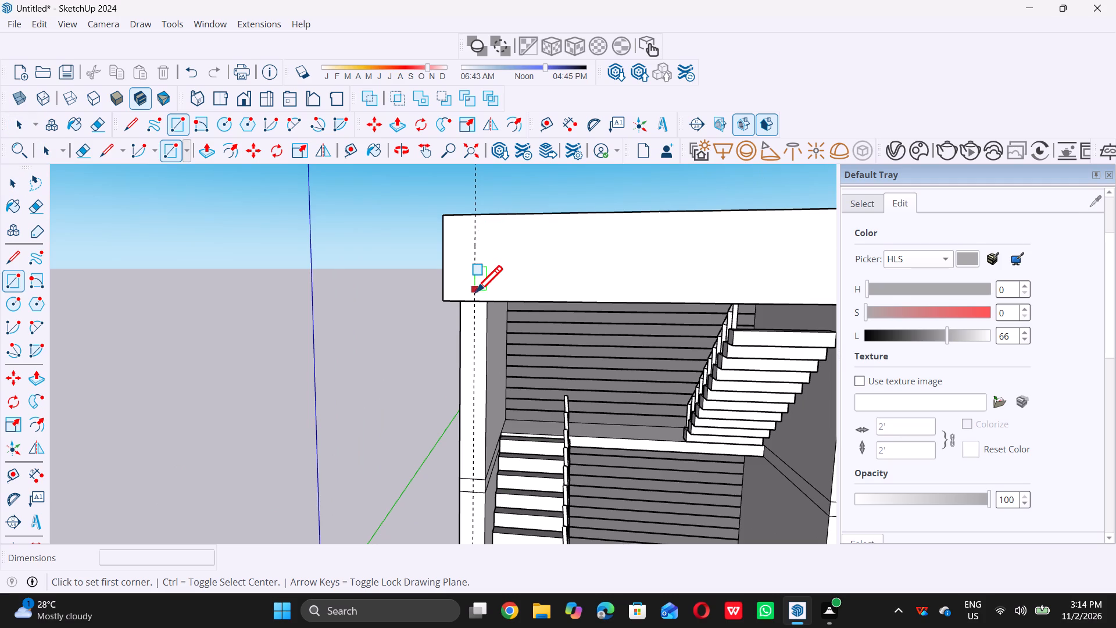
double_click(476, 299)
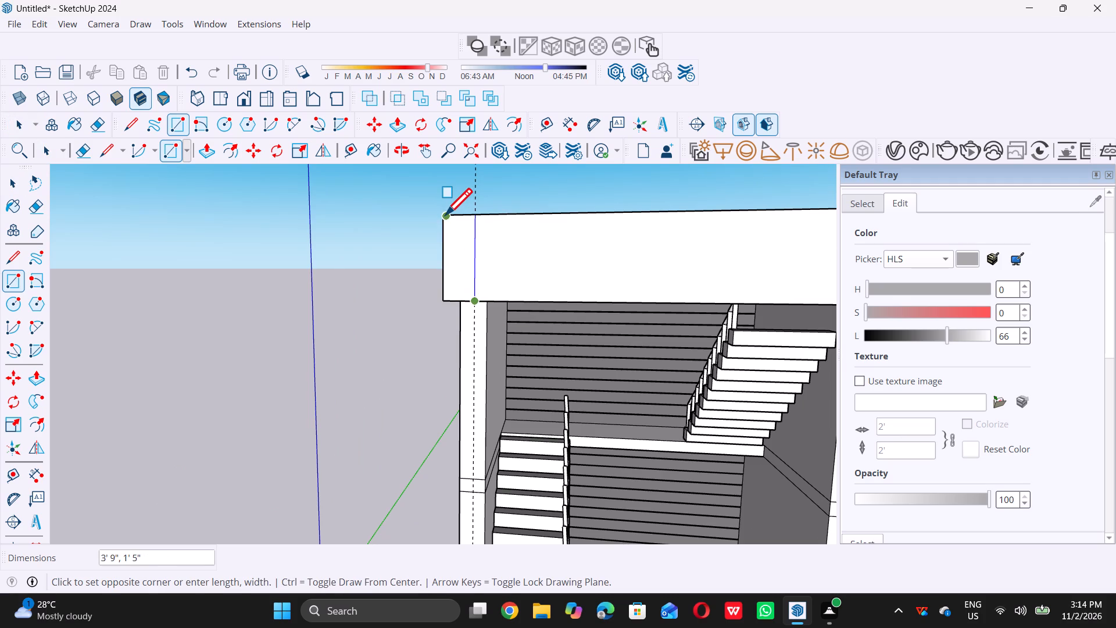
scroll(448, 219, "up", 4)
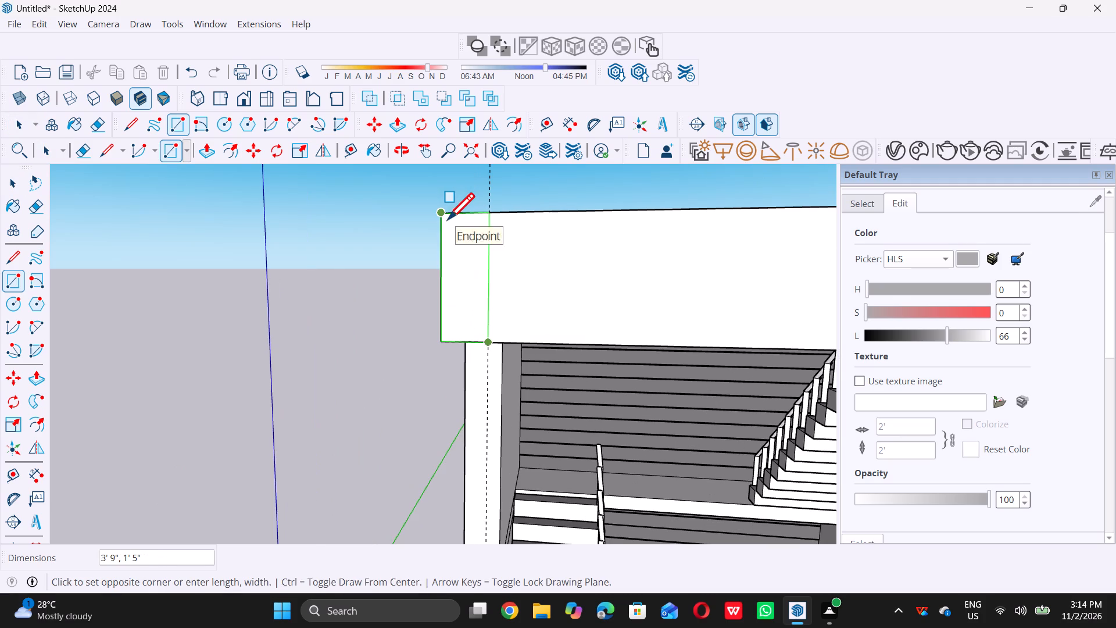
double_click(446, 215)
Draw a 3'9" by 1'5" rectangle at the opposite end of the parapet's front face, between the inner guide and end edge.
scroll(407, 248, "down", 10)
scroll(632, 254, "up", 6)
scroll(561, 286, "up", 6)
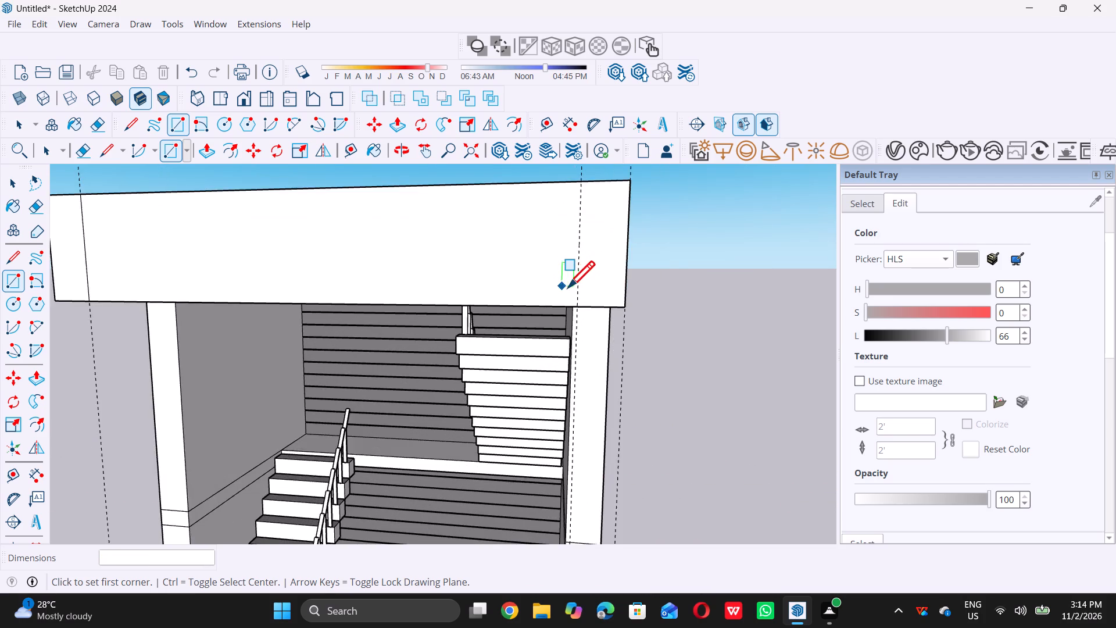
scroll(568, 287, "up", 4)
left_click(584, 316)
scroll(584, 316, "down", 5)
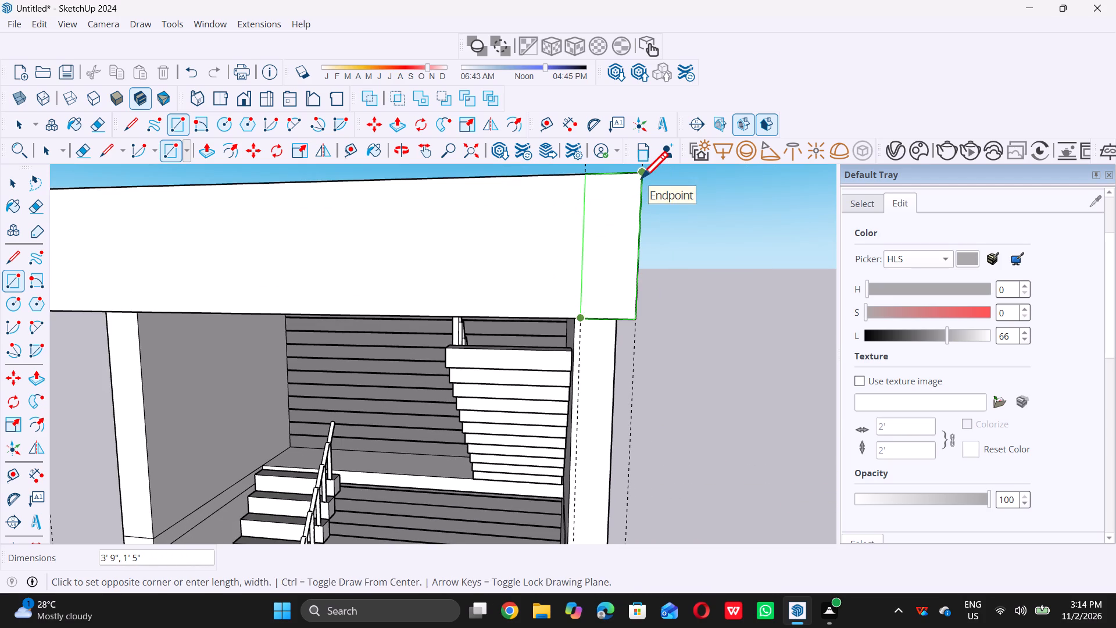
double_click(641, 177)
key("space")
Delete all the guides from the model.
scroll(647, 215, "down", 9)
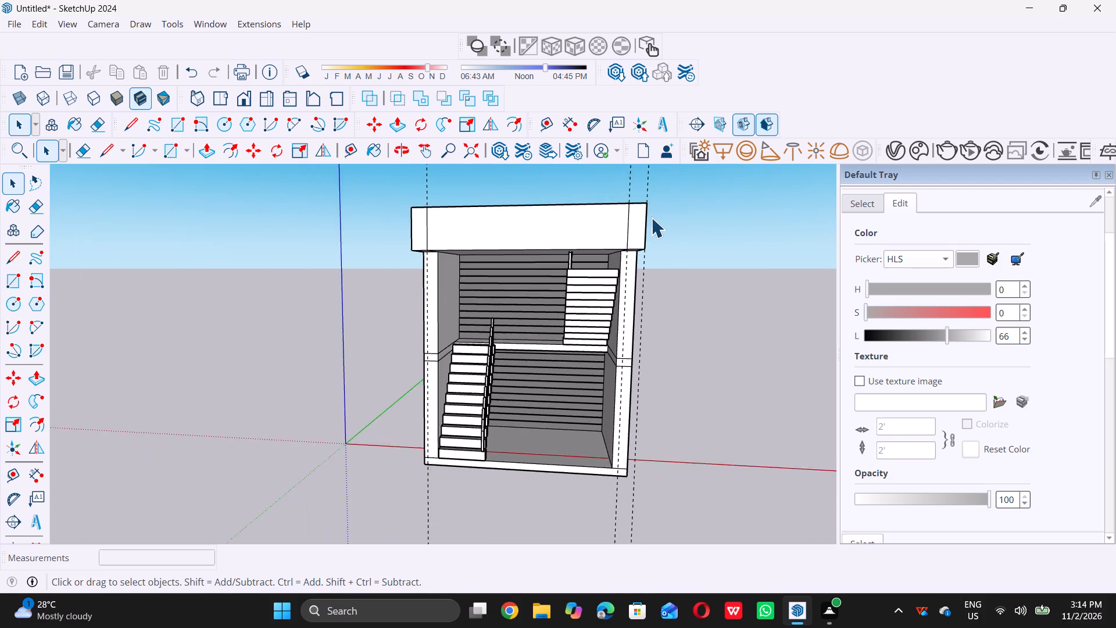
scroll(651, 217, "down", 13)
middle_click_drag(654, 220, 643, 262)
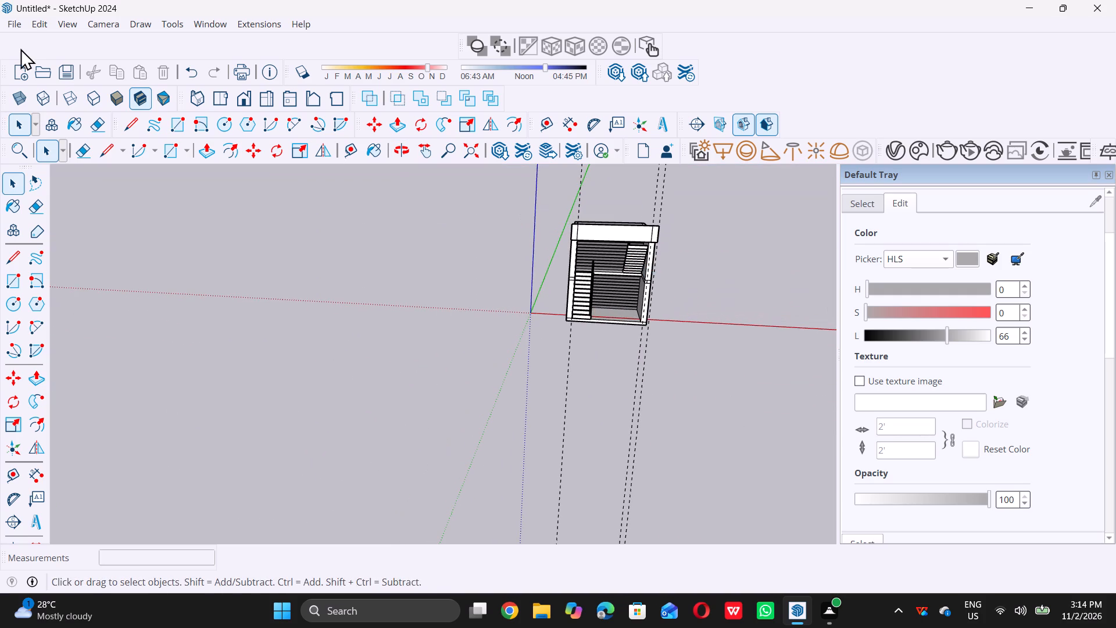
left_click(42, 25)
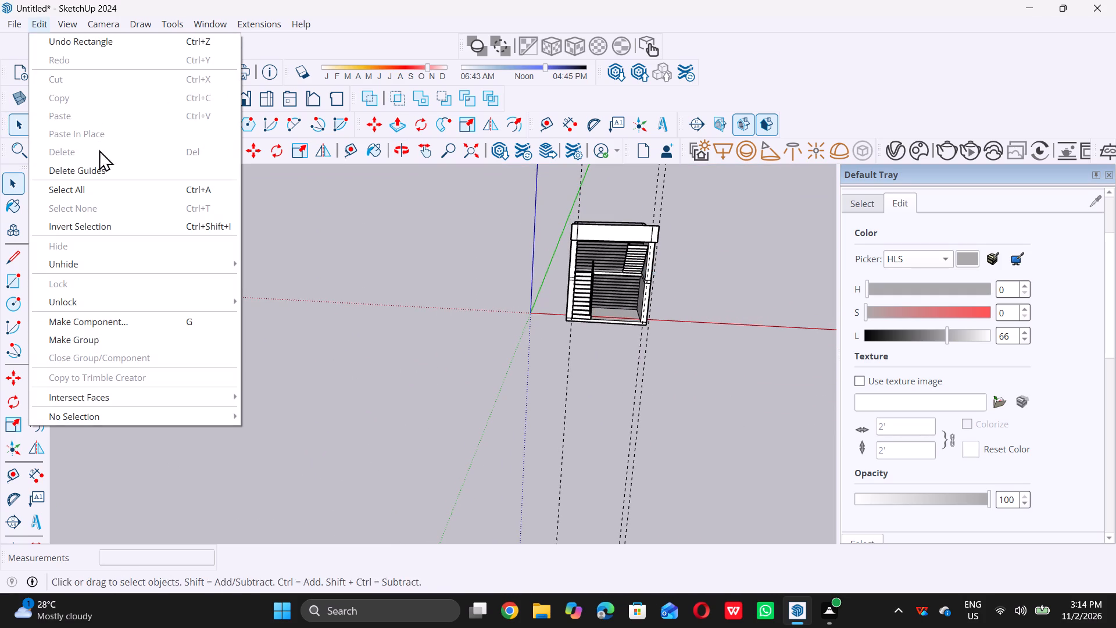
left_click(98, 168)
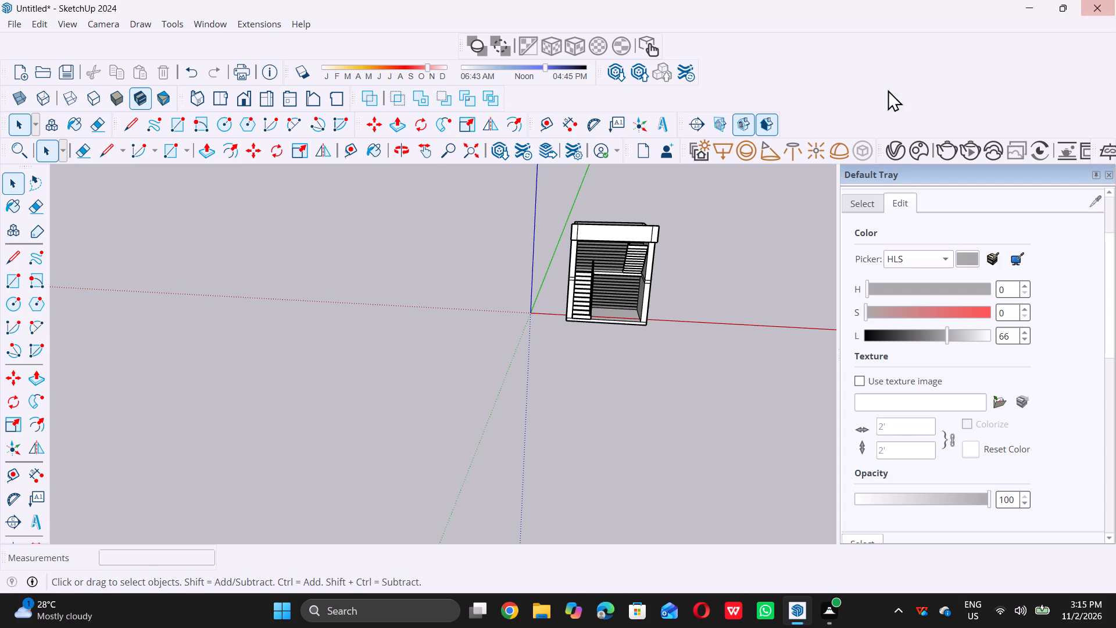
Examine the whole stair building from the open front, the sides, below and above the roof slab.
scroll(255, 333, "down", 5)
scroll(321, 313, "down", 4)
middle_click_drag(310, 326, 319, 313)
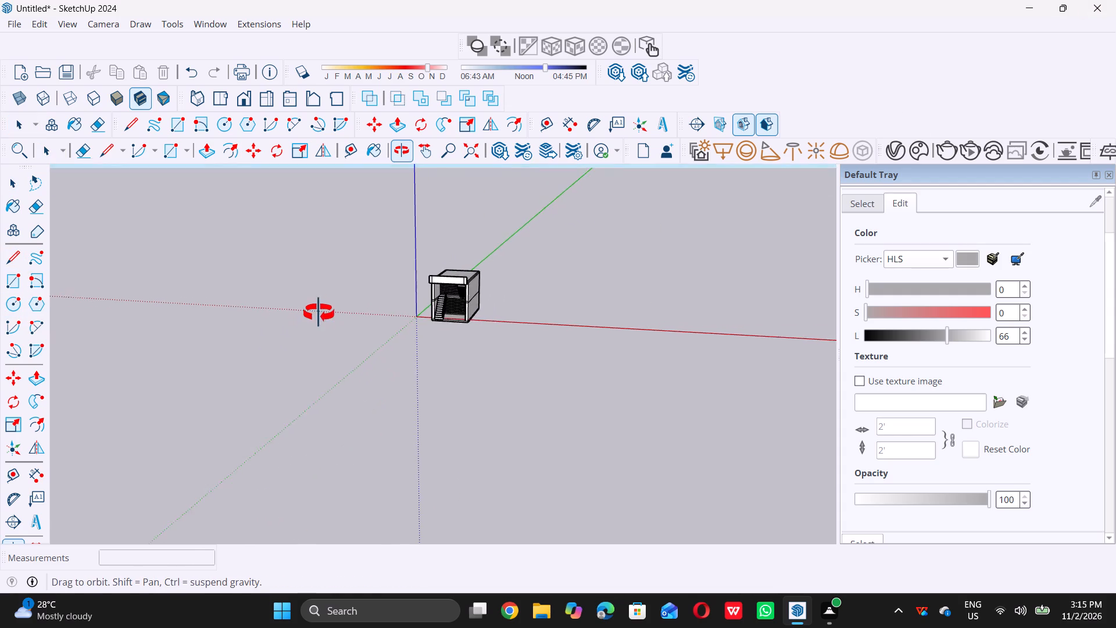
middle_click_drag(319, 313, 415, 274)
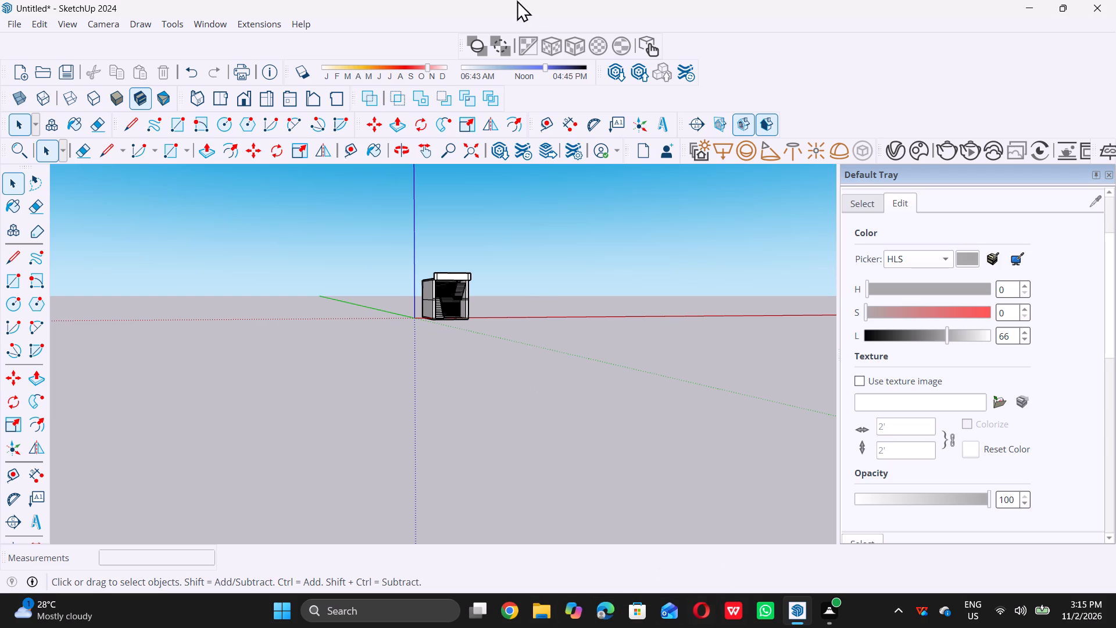
scroll(478, 275, "up", 11)
middle_click_drag(471, 359, 470, 358)
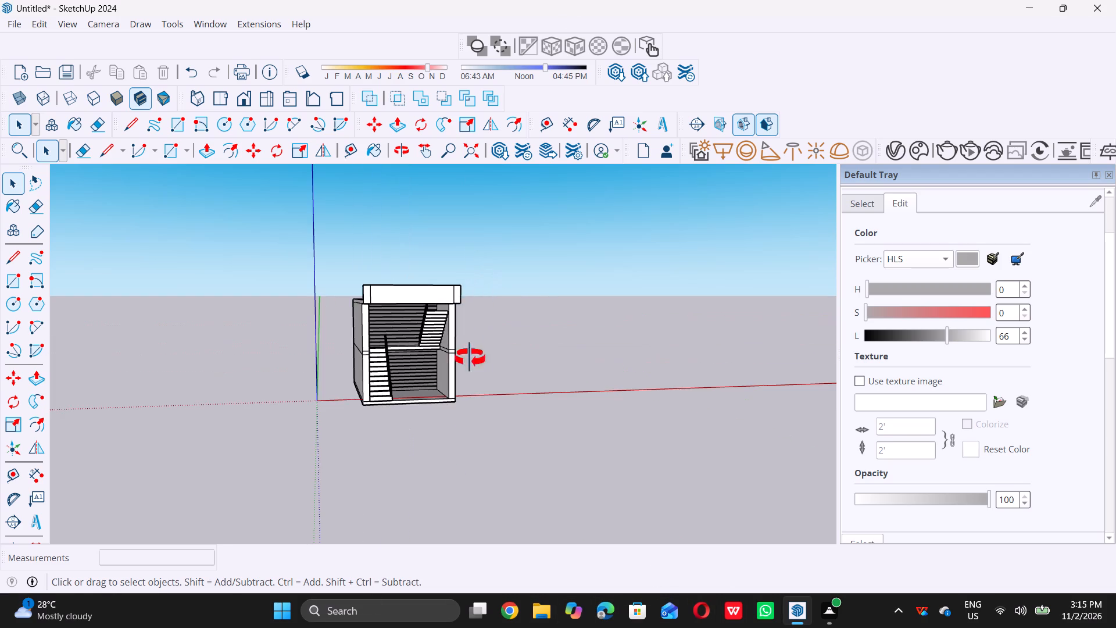
middle_click_drag(470, 358, 430, 352)
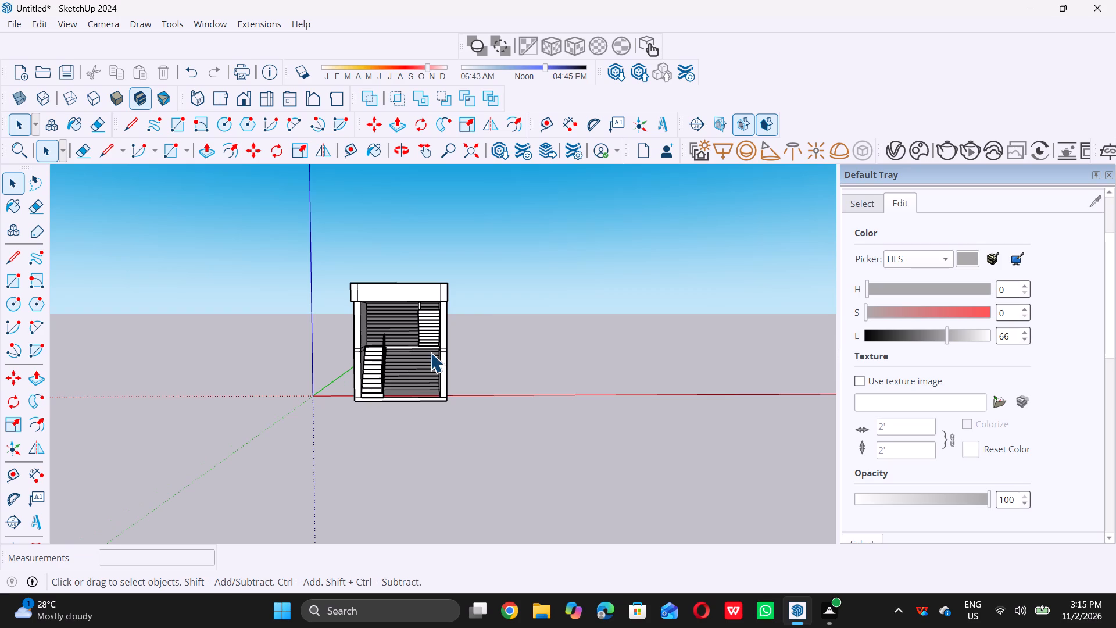
scroll(511, 299, "down", 4)
middle_click_drag(404, 393, 470, 362)
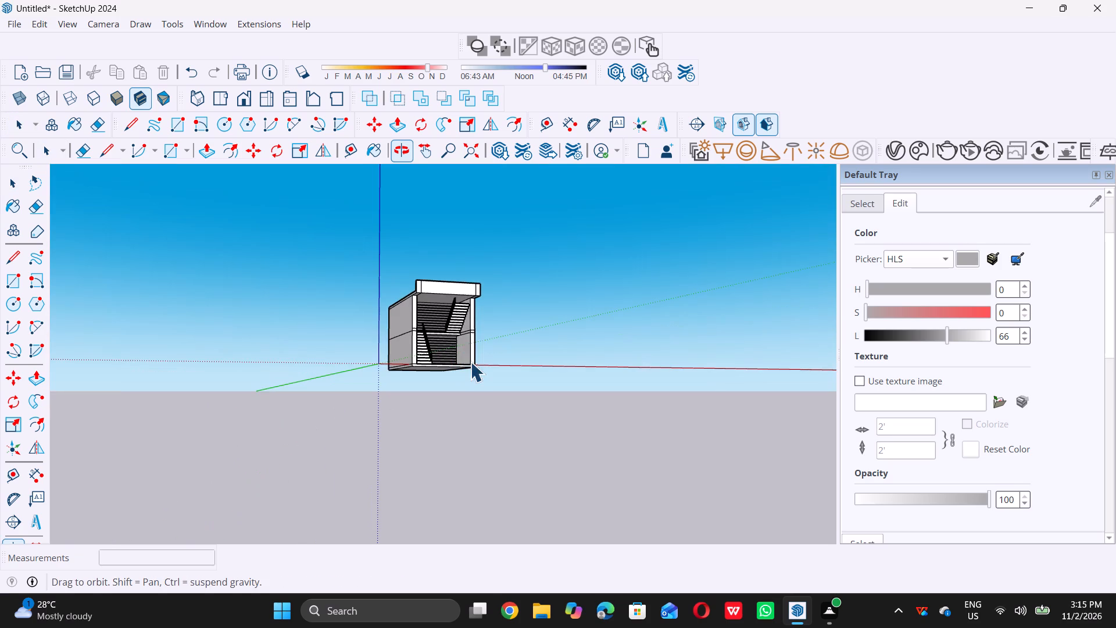
middle_click_drag(473, 318, 436, 372)
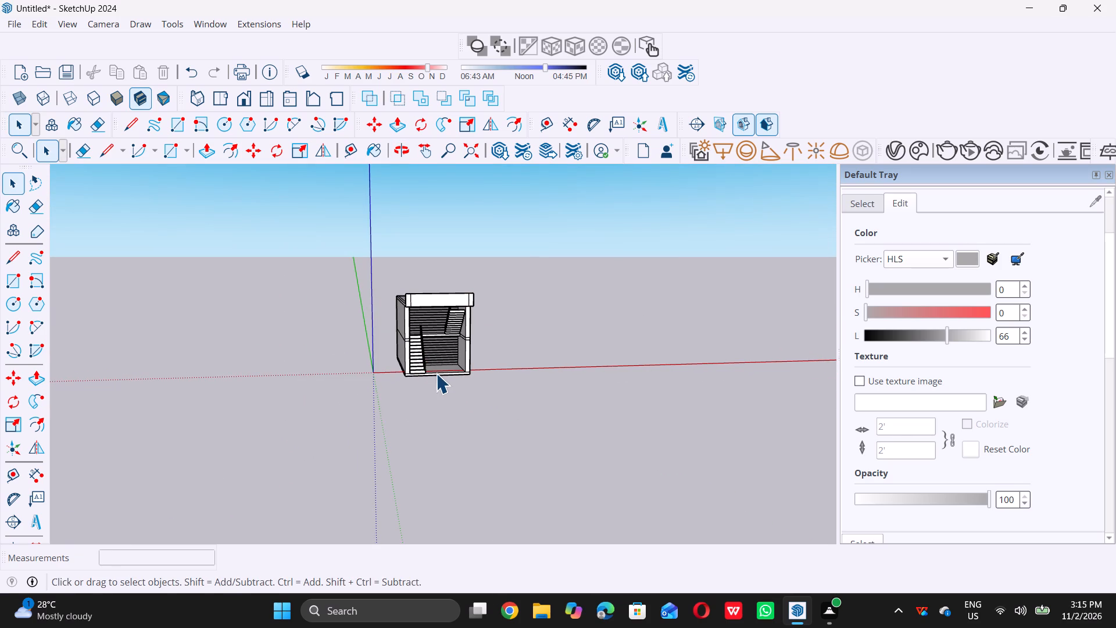
scroll(436, 373, "up", 7)
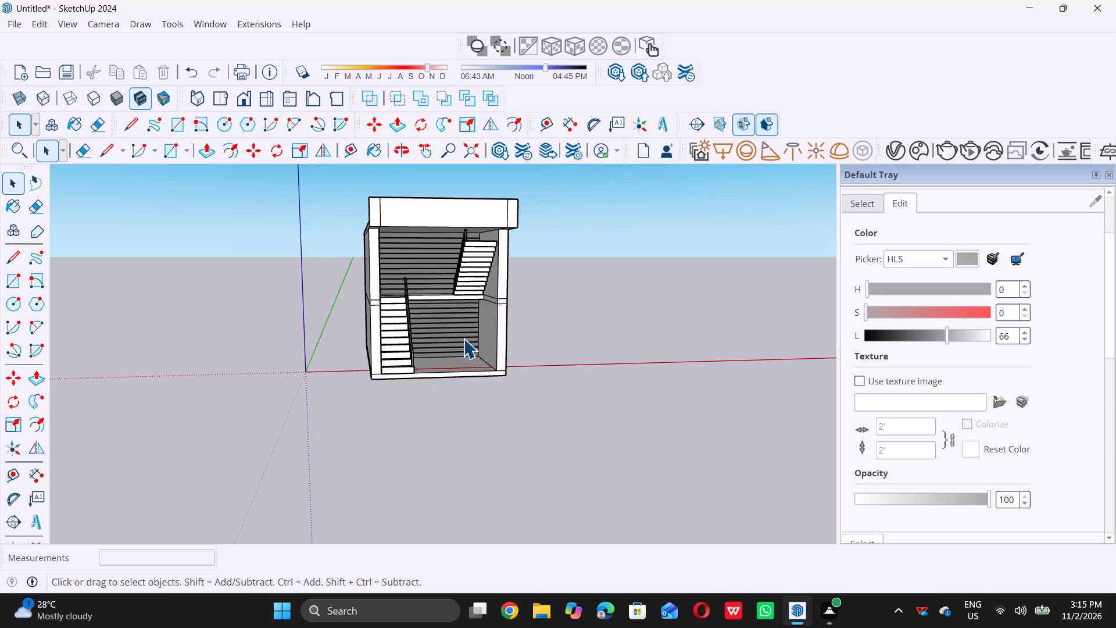
middle_click_drag(463, 338, 443, 367)
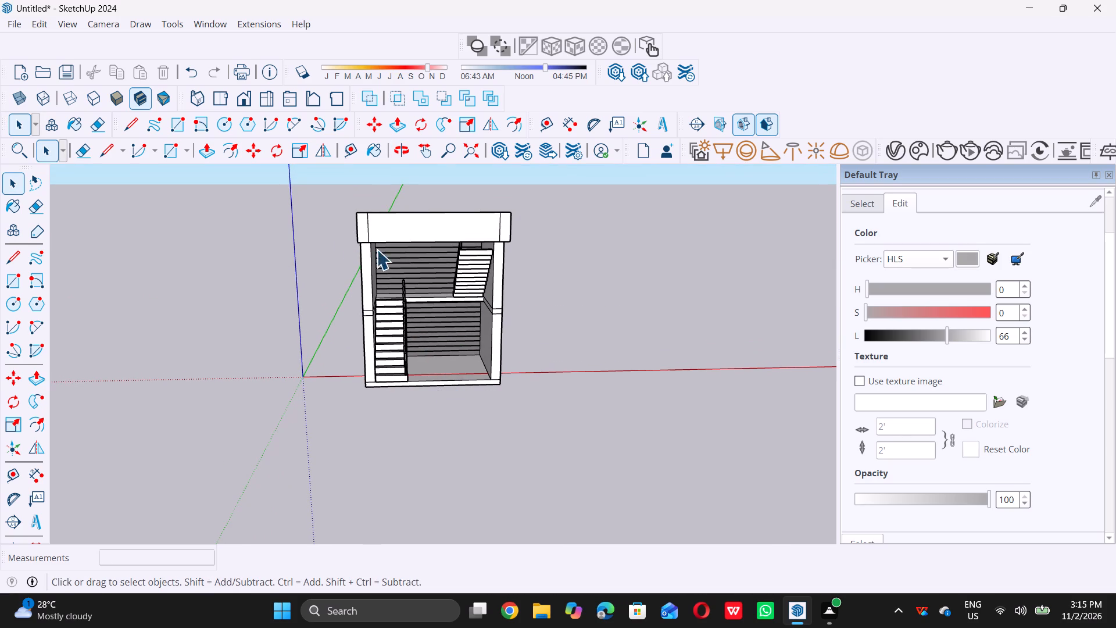
middle_click_drag(361, 191, 361, 275)
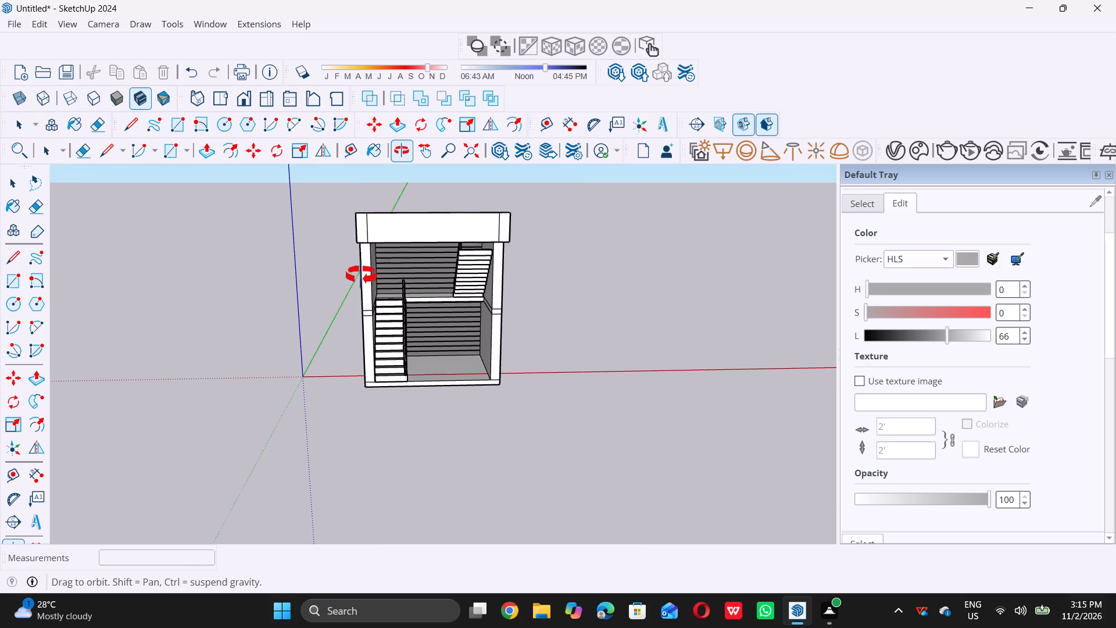
middle_click_drag(361, 275, 362, 315)
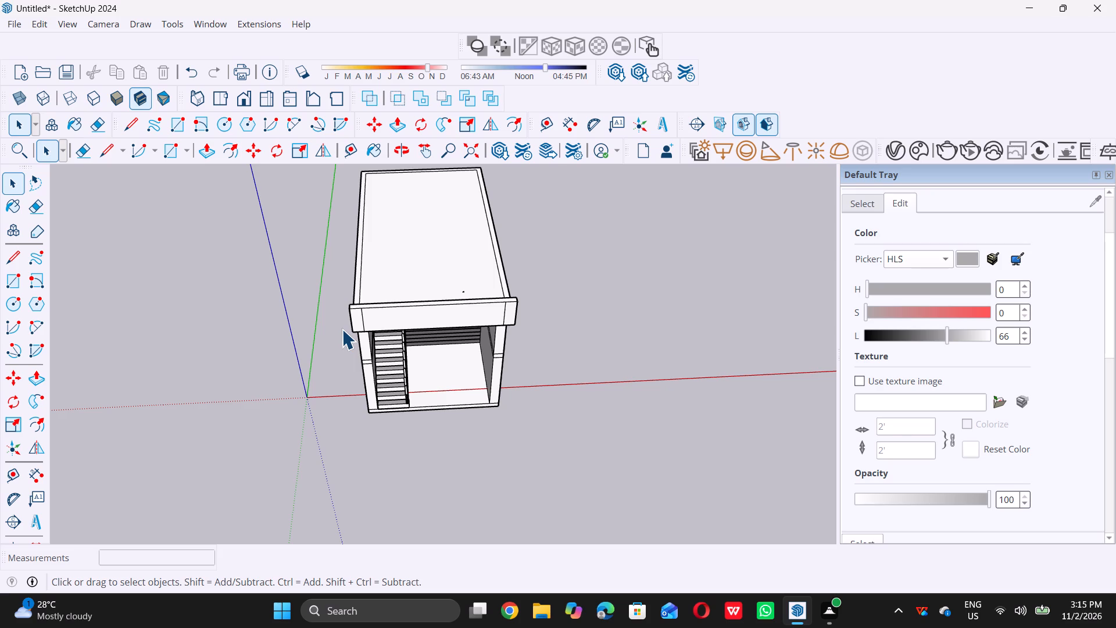
scroll(342, 329, "down", 2)
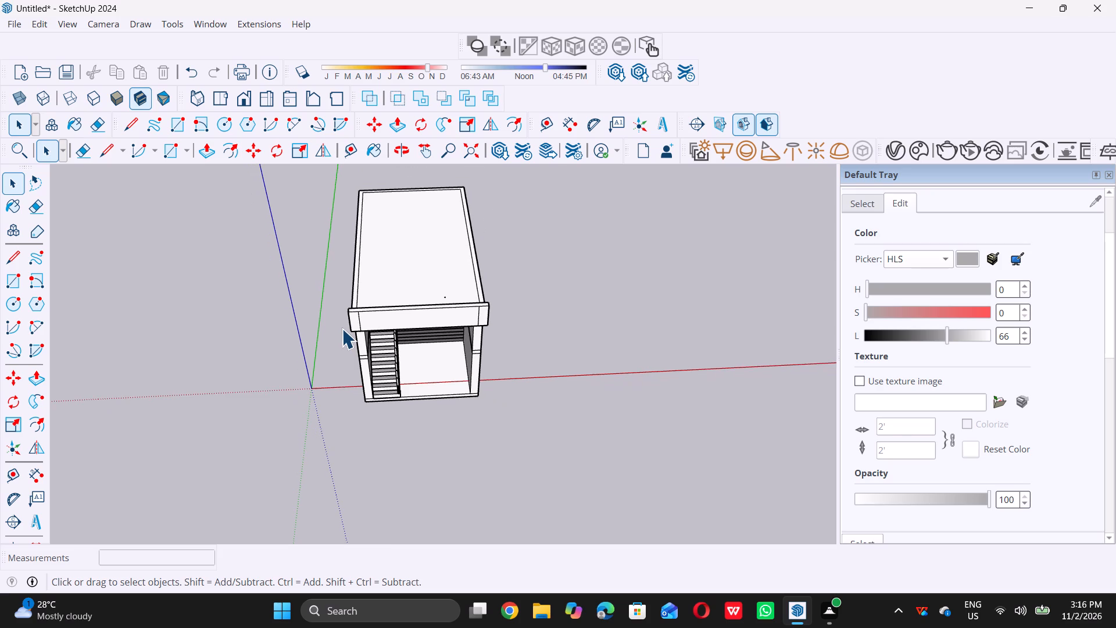
scroll(342, 329, "up", 2)
scroll(342, 329, "down", 2)
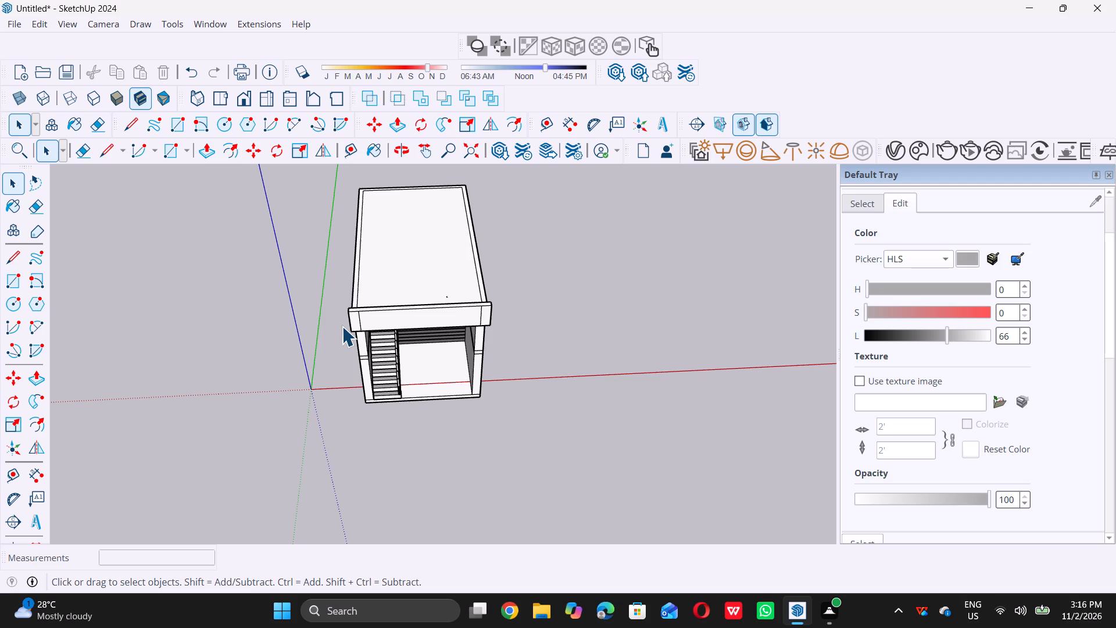
scroll(402, 298, "down", 4)
scroll(394, 301, "up", 2)
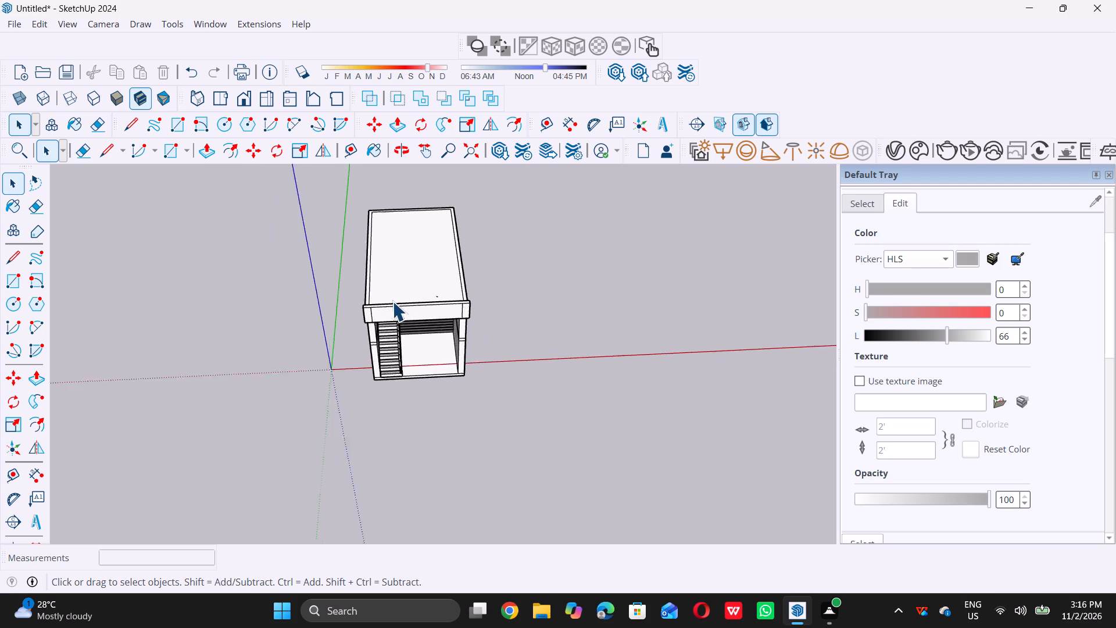
Examine the stair building's roof, front parapet and both stair flights from above and from the open front.
scroll(392, 301, "up", 4)
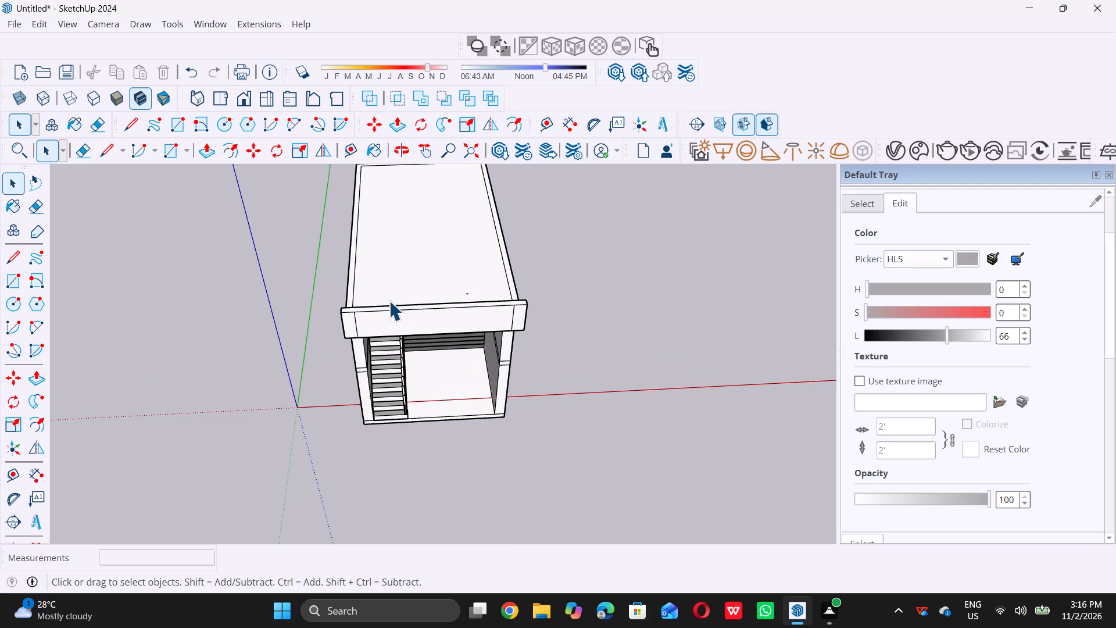
scroll(389, 301, "up", 2)
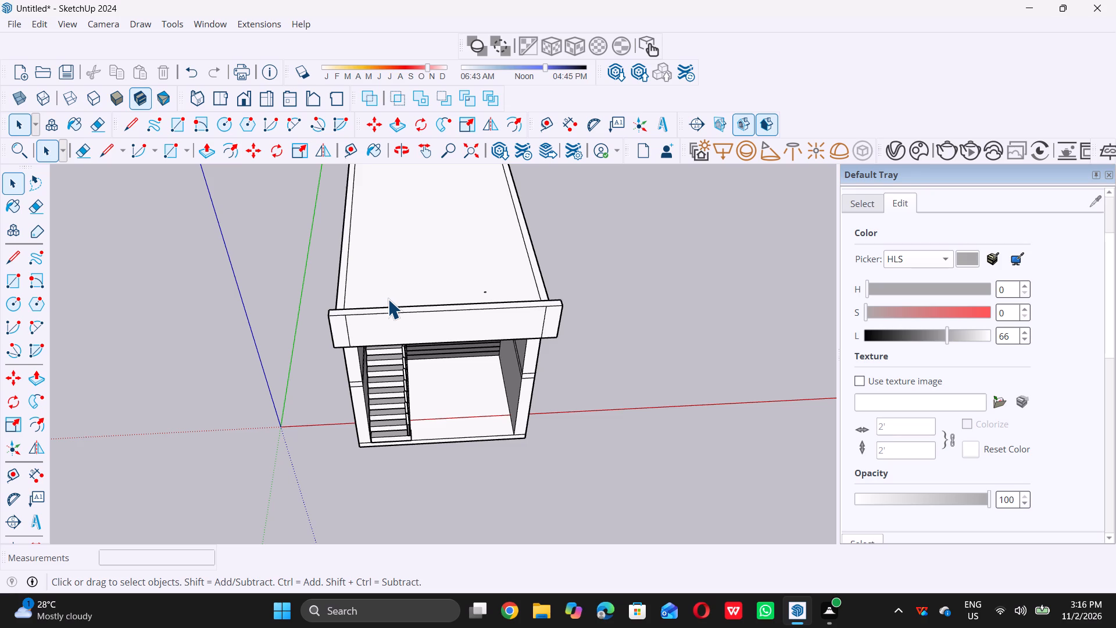
scroll(388, 298, "up", 3)
scroll(388, 298, "down", 1)
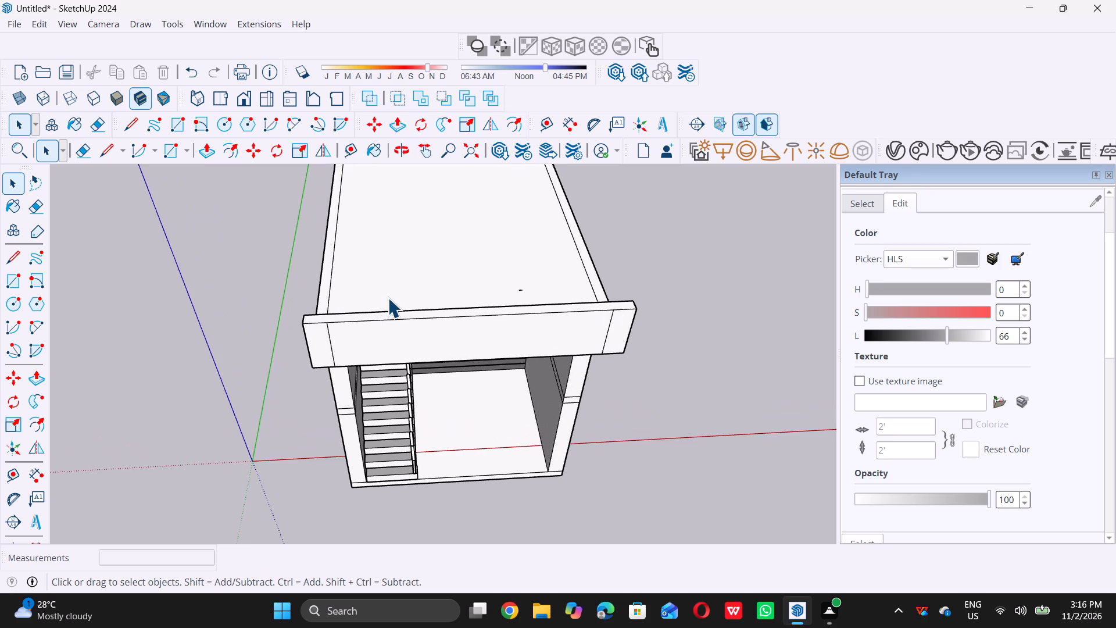
scroll(388, 298, "down", 6)
middle_click_drag(424, 389, 428, 329)
scroll(431, 329, "up", 2)
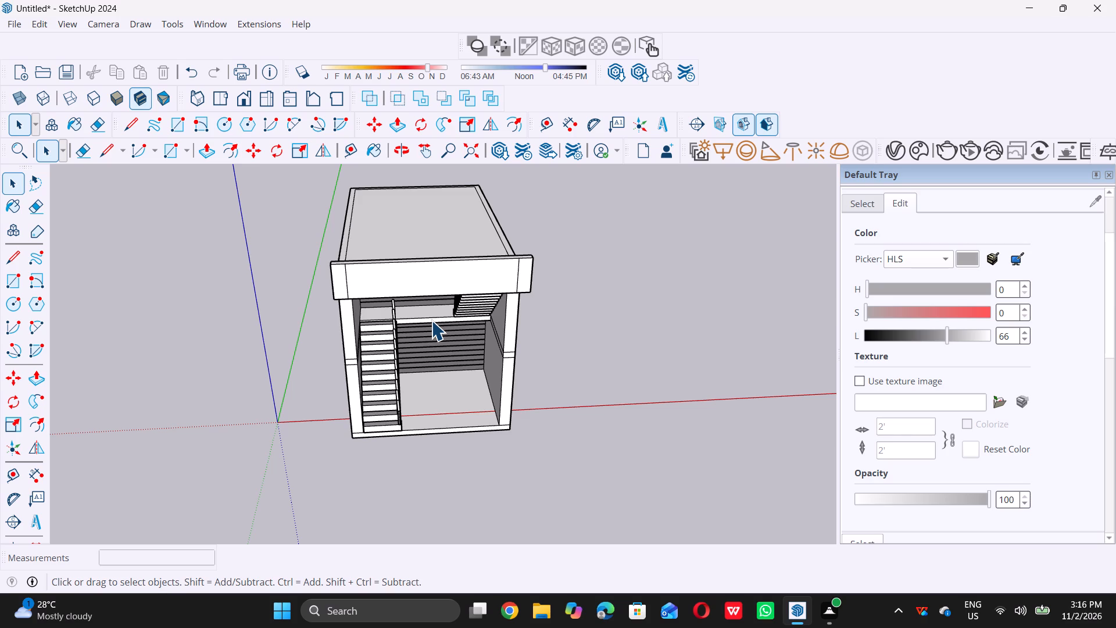
scroll(431, 320, "up", 2)
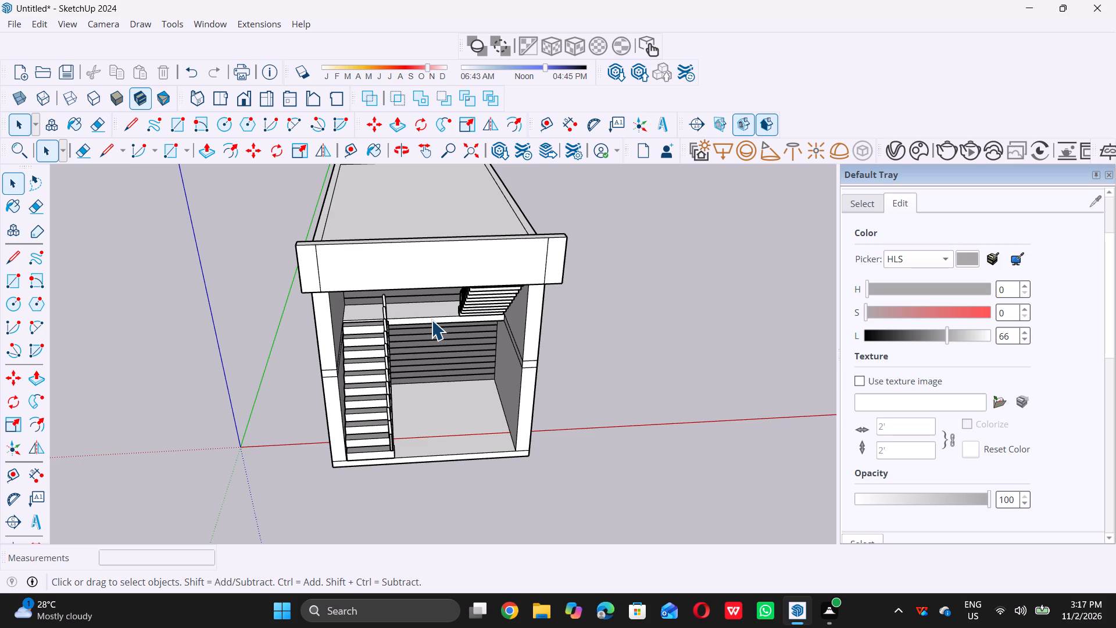
scroll(431, 320, "up", 4)
scroll(432, 341, "down", 5)
middle_click_drag(445, 395, 425, 312)
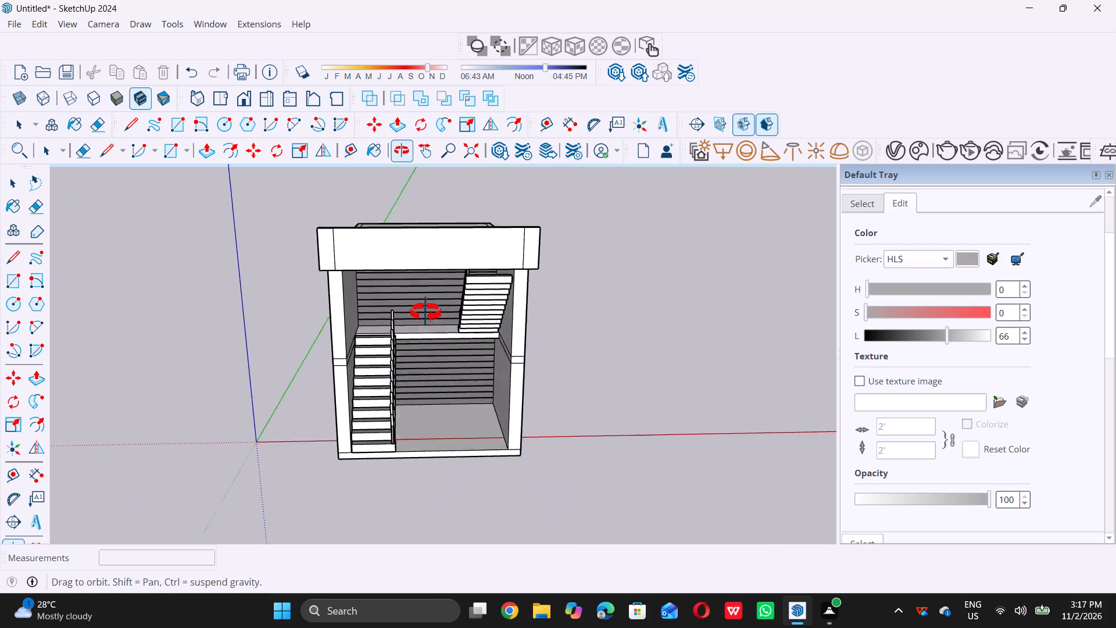
middle_click_drag(425, 312, 424, 309)
scroll(431, 325, "down", 9)
middle_click_drag(432, 330, 434, 314)
scroll(442, 305, "up", 3)
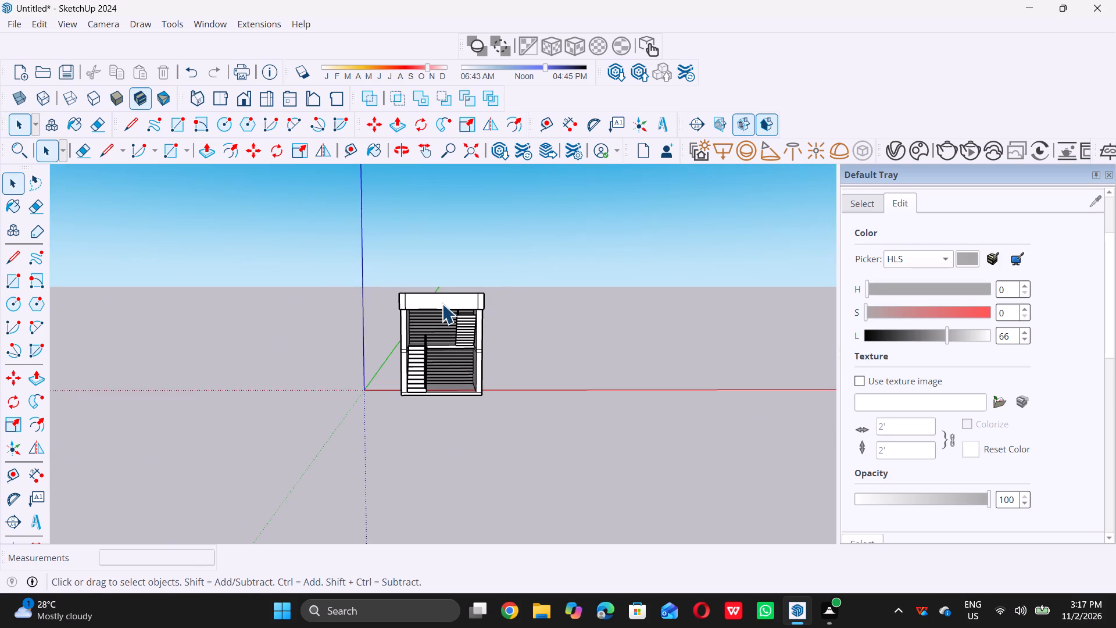
scroll(442, 304, "up", 9)
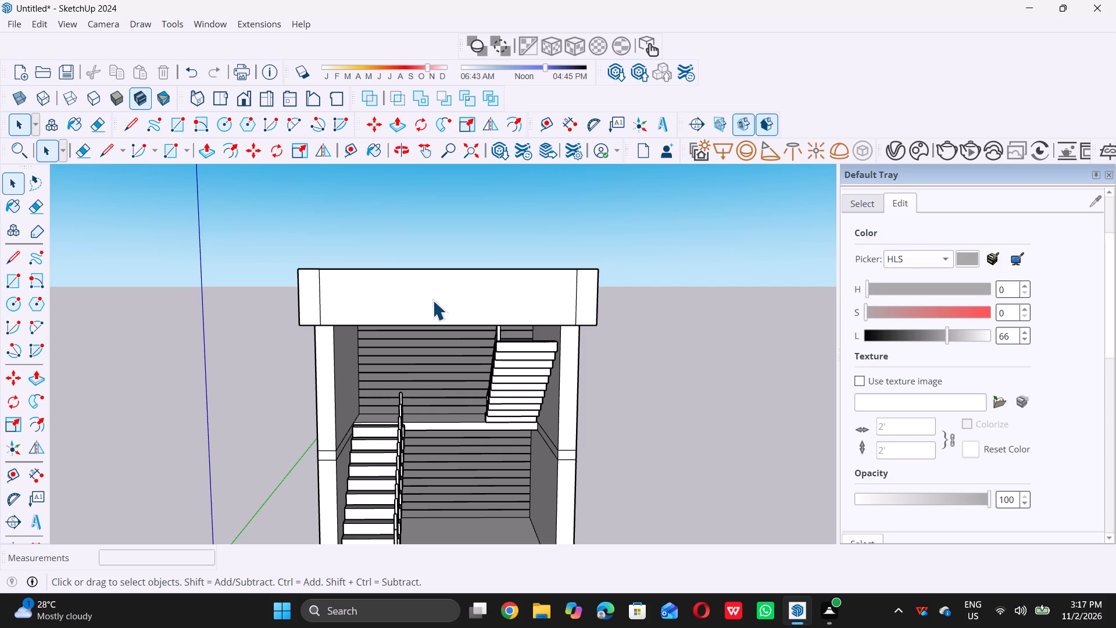
middle_click_drag(432, 289, 447, 272)
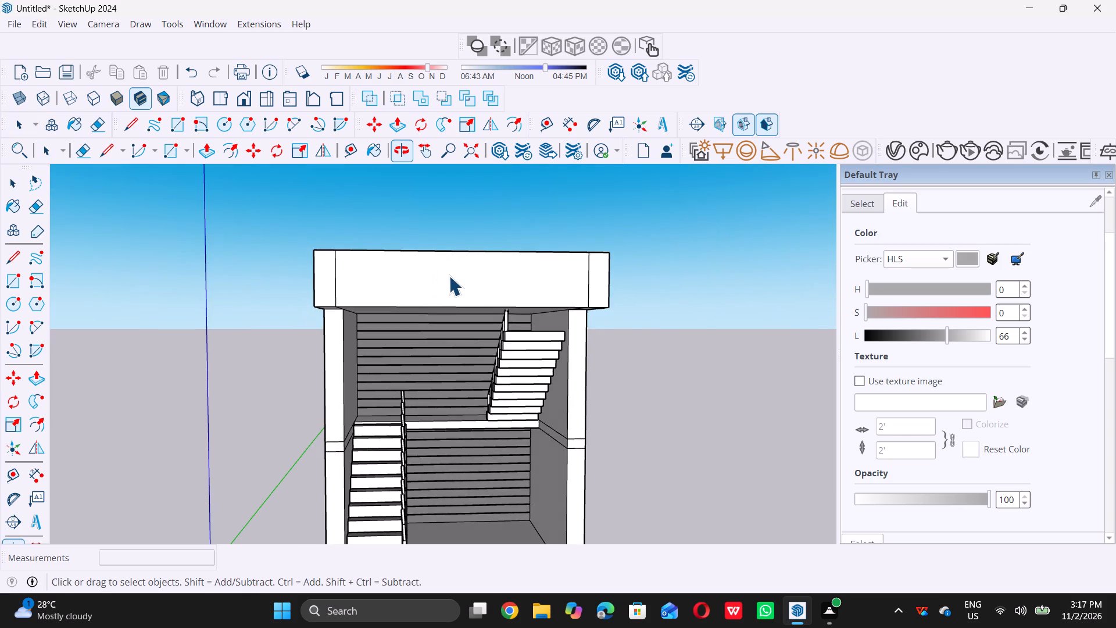
scroll(449, 276, "up", 6)
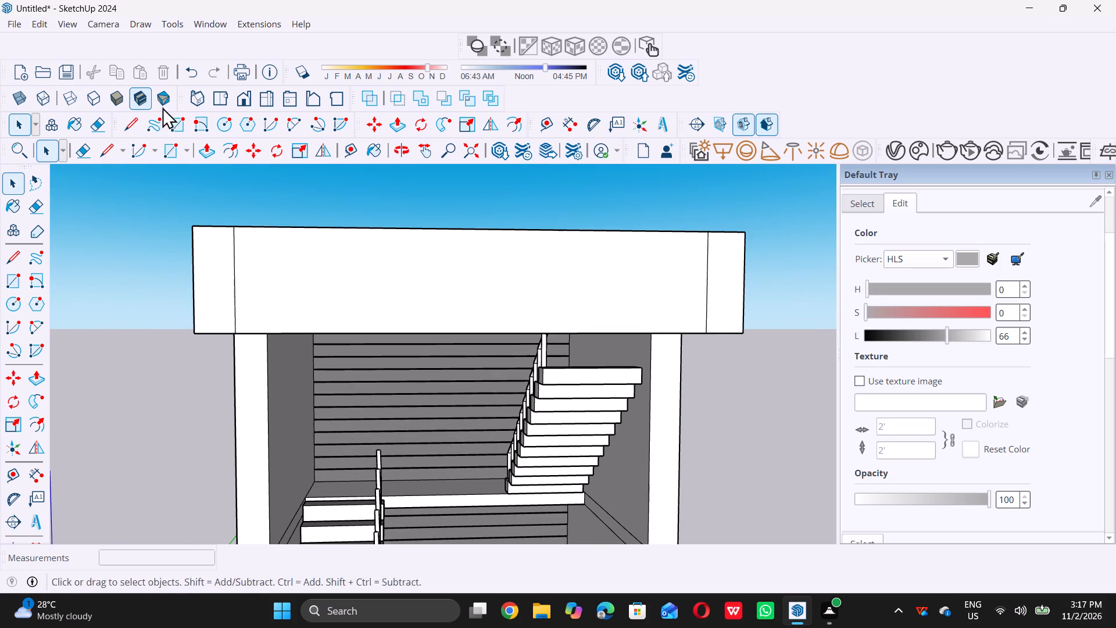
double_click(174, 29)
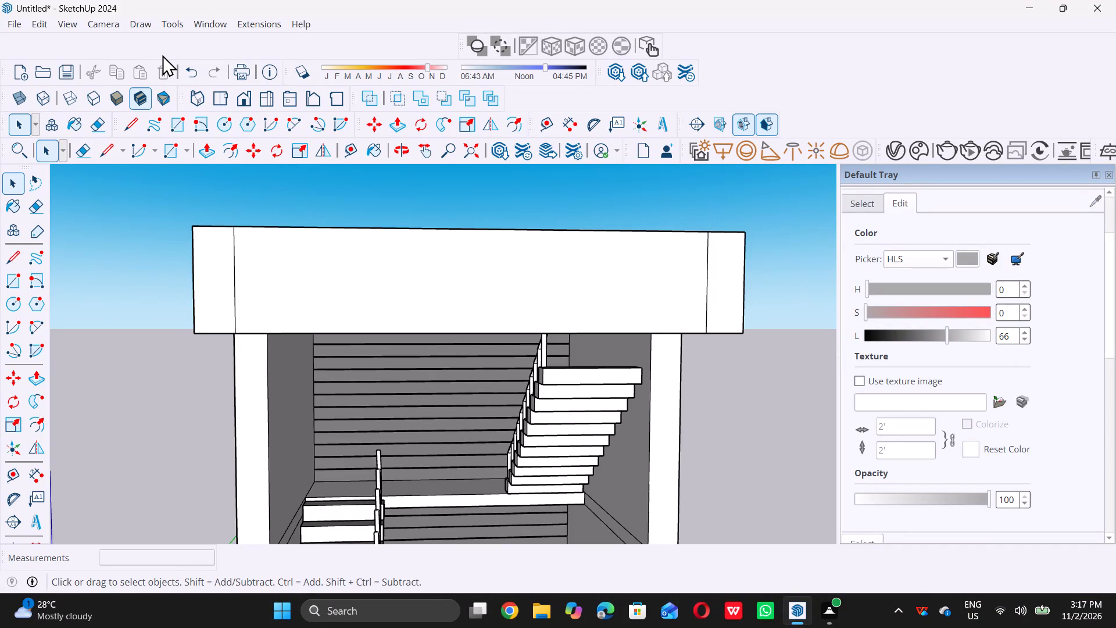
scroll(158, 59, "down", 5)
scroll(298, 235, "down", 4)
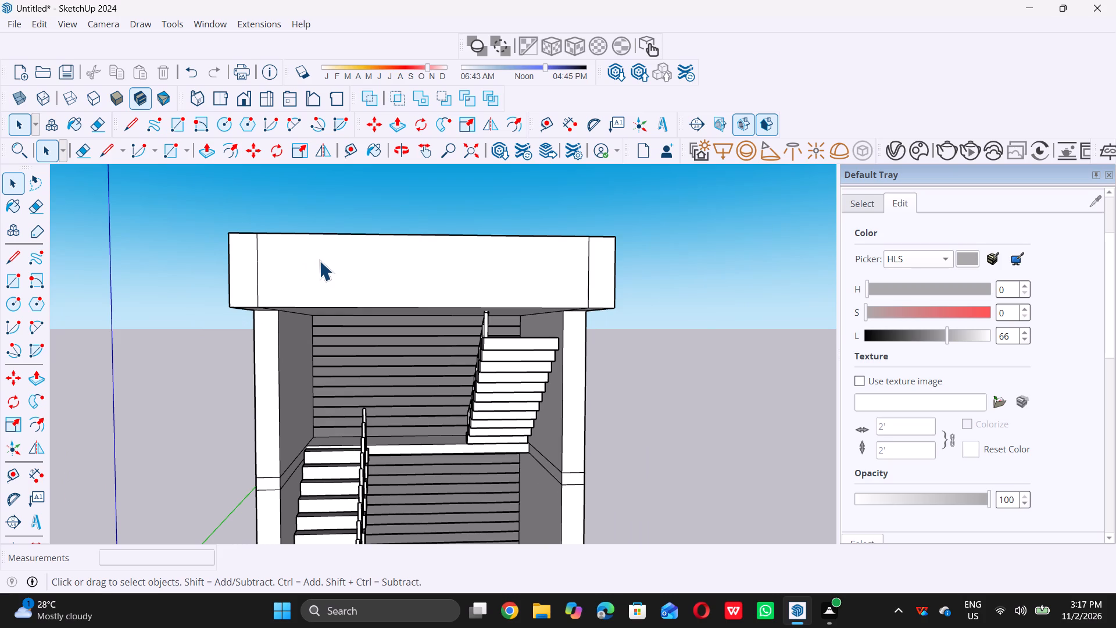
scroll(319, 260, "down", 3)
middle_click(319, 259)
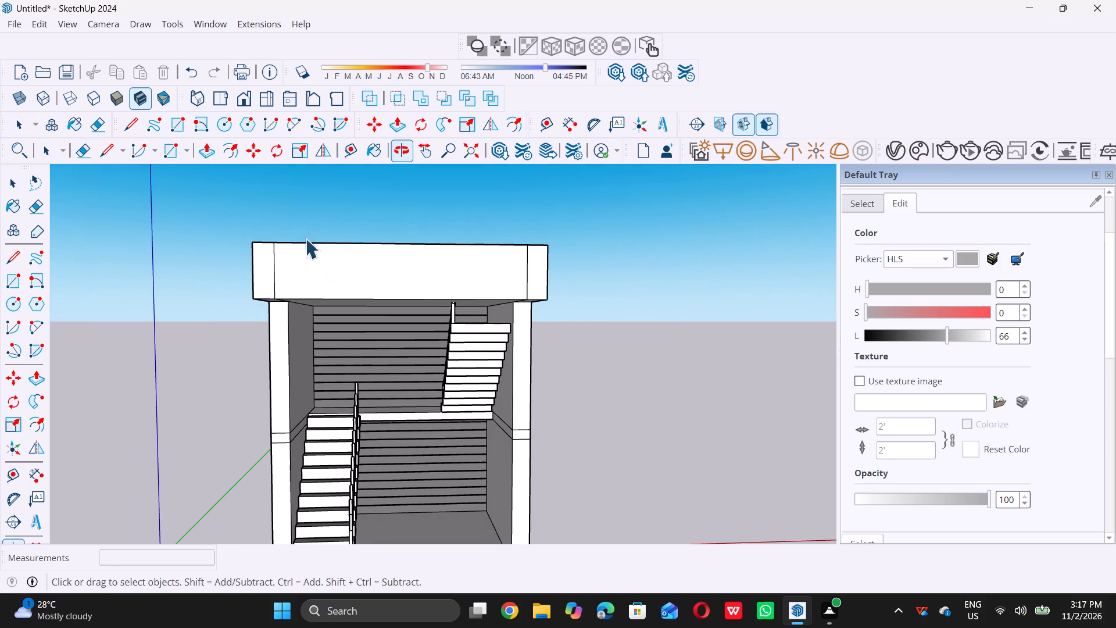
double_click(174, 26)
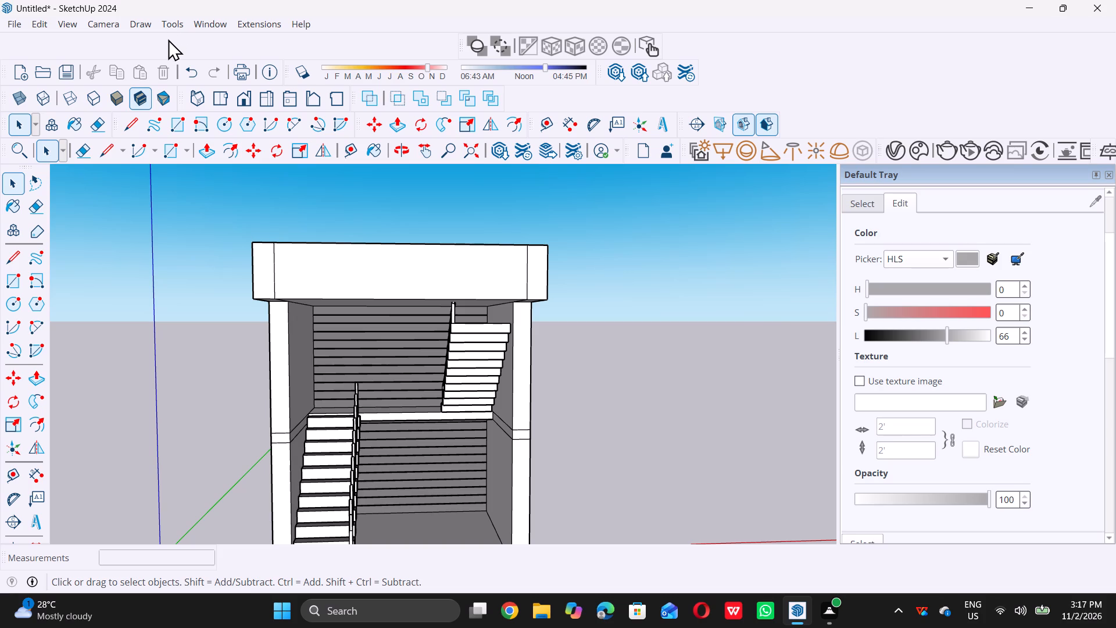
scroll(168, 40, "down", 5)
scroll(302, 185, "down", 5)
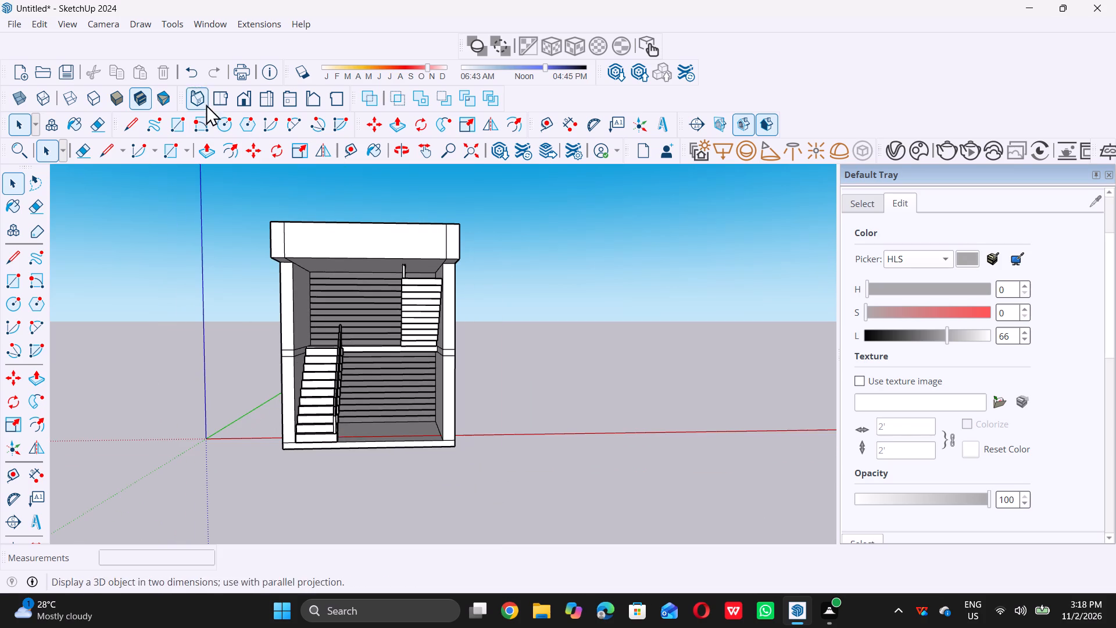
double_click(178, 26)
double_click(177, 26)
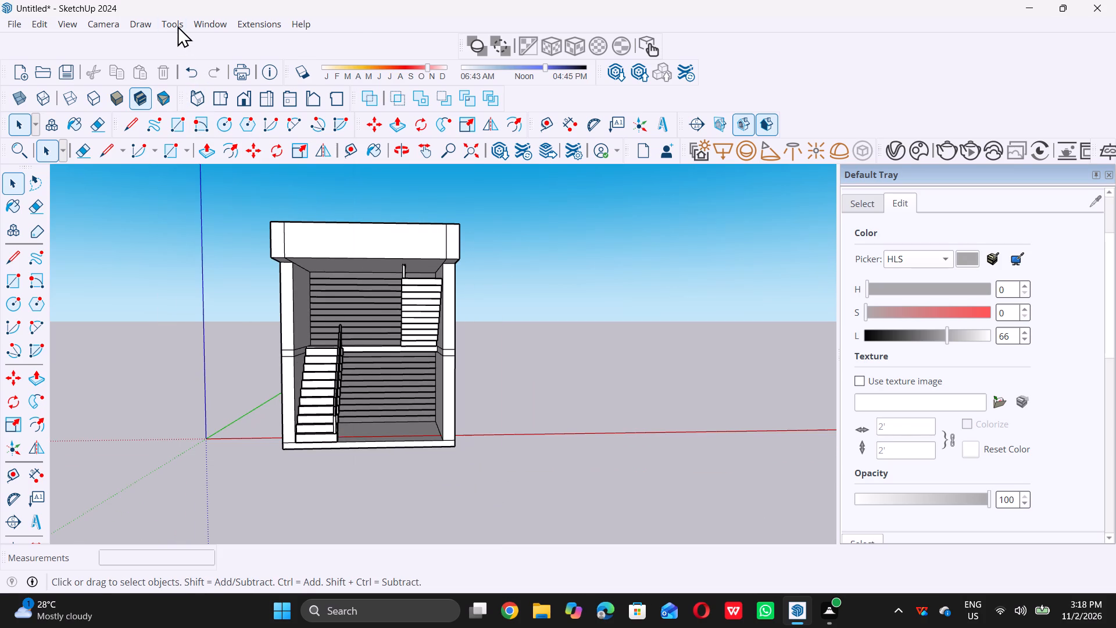
Create 3D text reading SHOP NAME in Tahoma Regular, left-aligned, 10" high, filled and extruded 1".
left_click(177, 26)
double_click(224, 388)
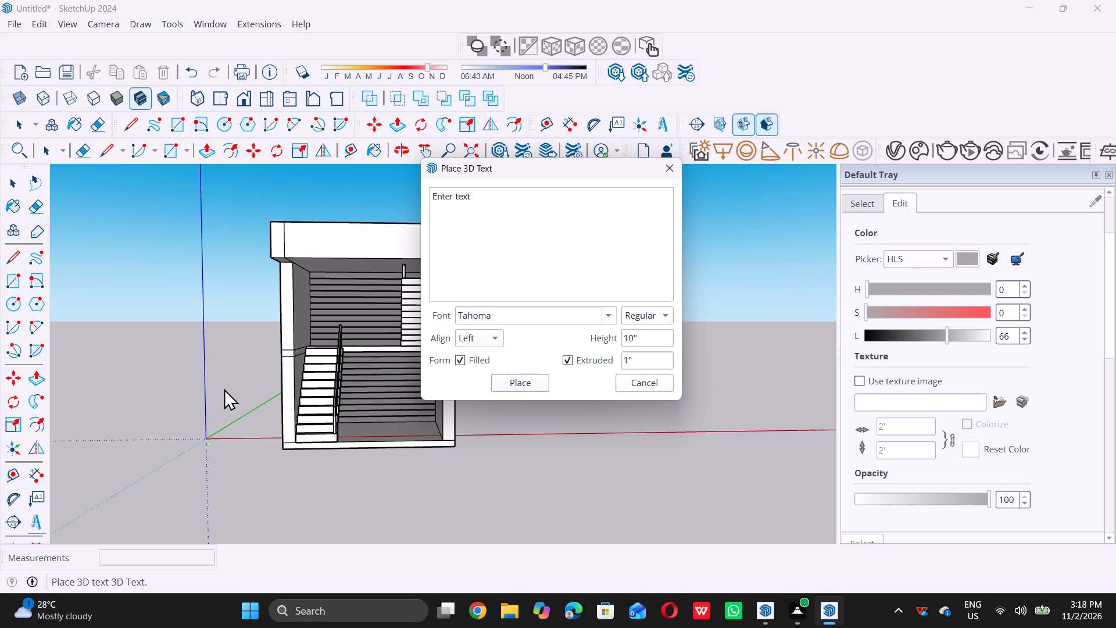
scroll(224, 388, "down", 1)
type("SHOP NAME")
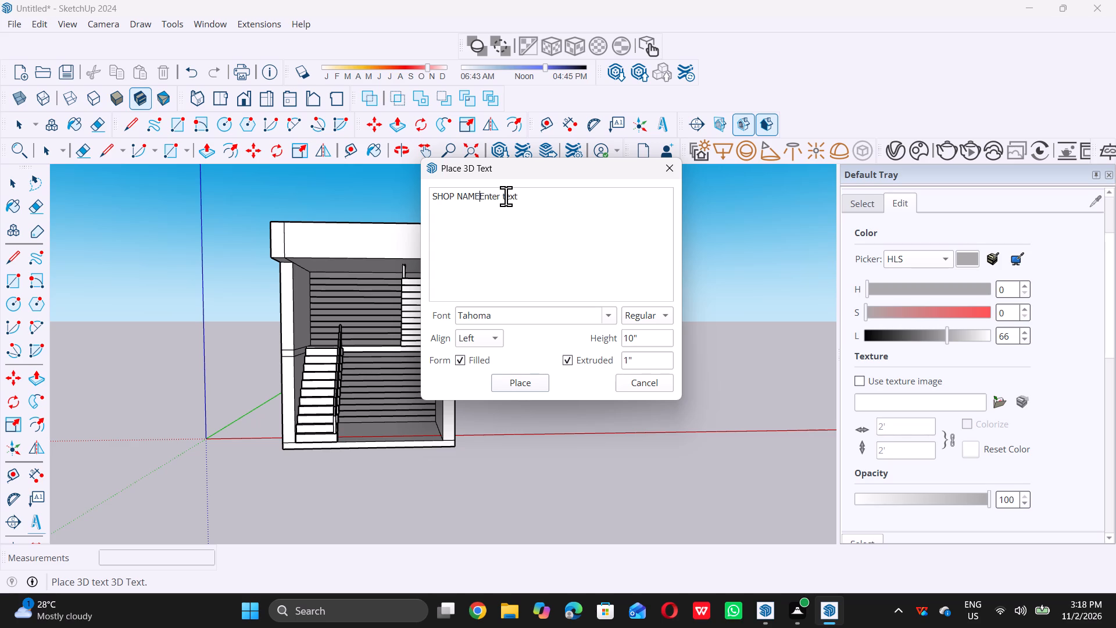
left_click(528, 192)
key("BackSpace")
key("BackSpace")
key("BackSpace")
key("BackSpace")
key("BackSpace")
key("BackSpace")
key("BackSpace")
key("BackSpace")
key("BackSpace")
key("BackSpace")
left_click(528, 386)
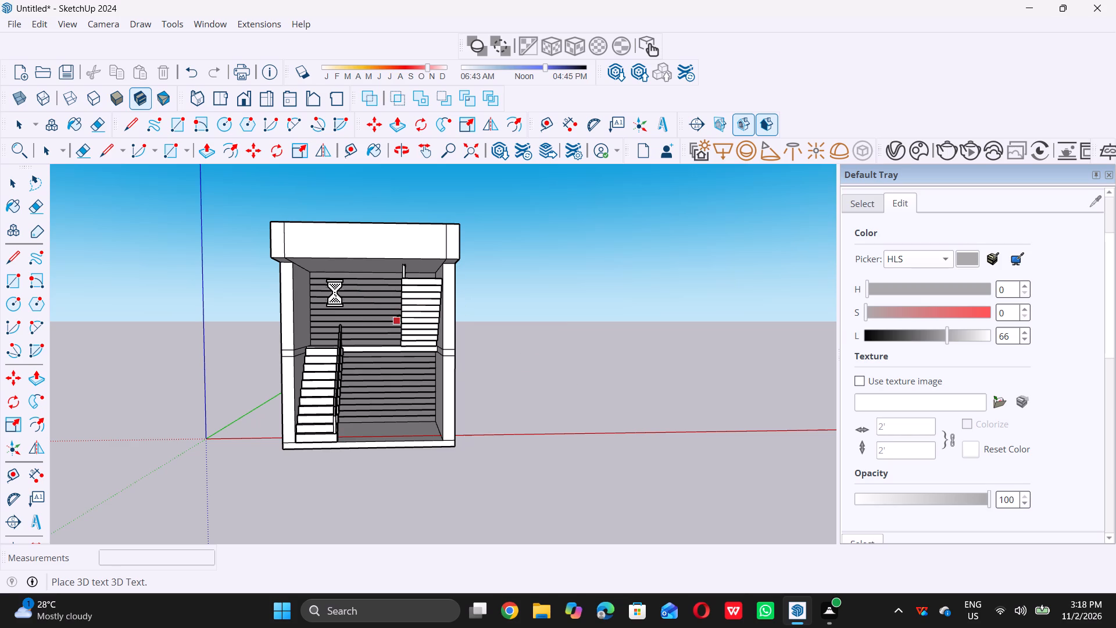
Place the SHOP NAME 3D text near the middle of the parapet's front face, between the two end panels.
scroll(335, 231, "up", 10)
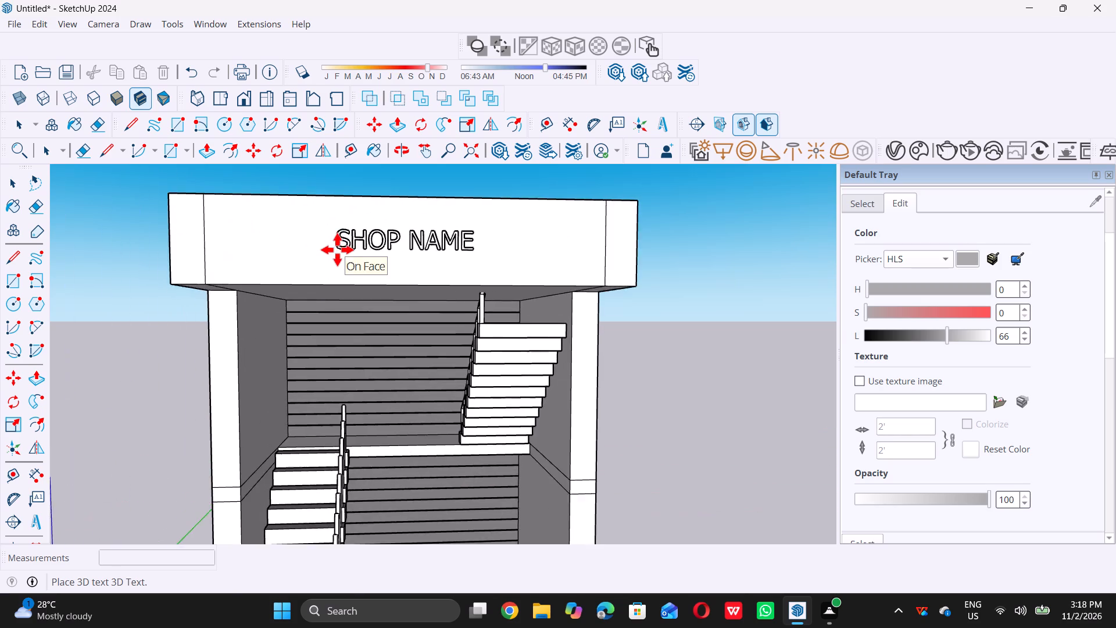
scroll(337, 249, "up", 4)
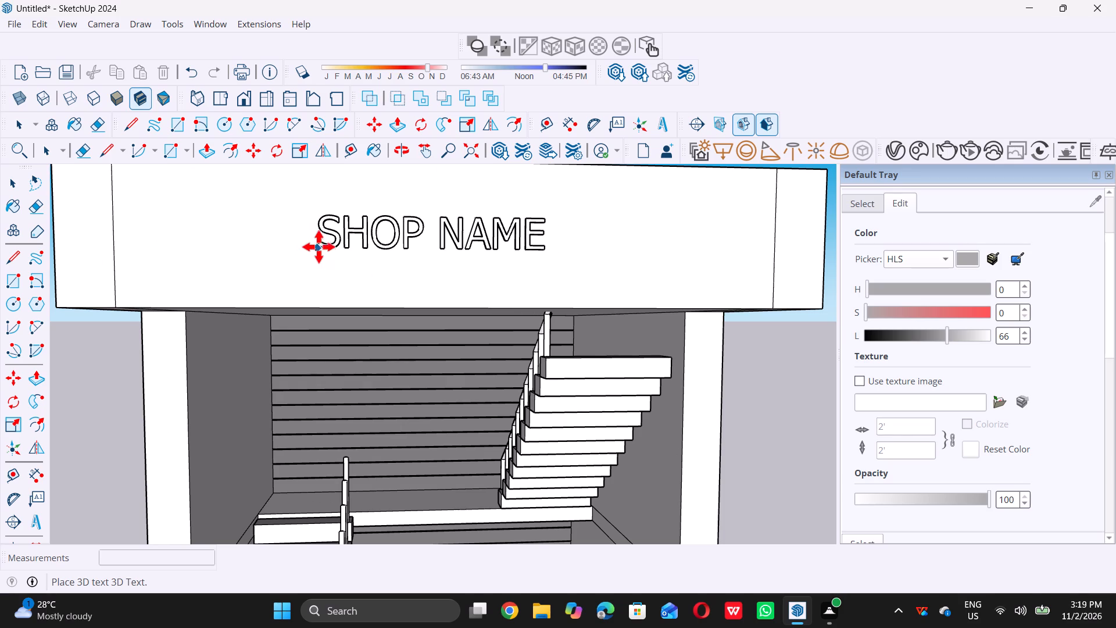
triple_click(318, 247)
scroll(321, 254, "down", 6)
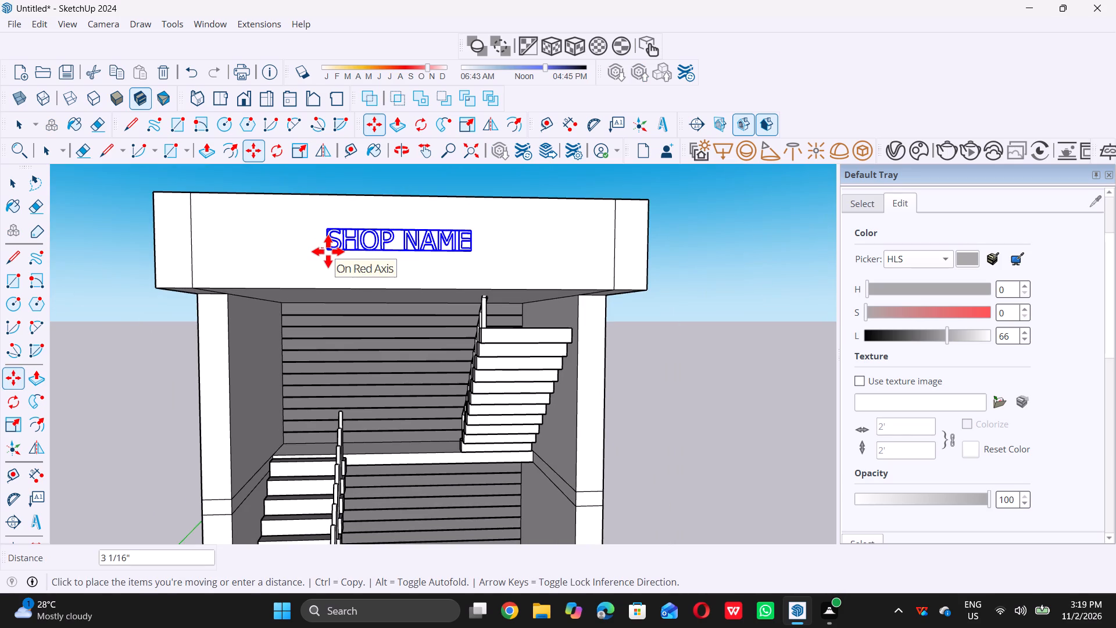
triple_click(328, 250)
double_click(328, 250)
scroll(325, 260, "down", 5)
middle_click_drag(269, 245, 279, 249)
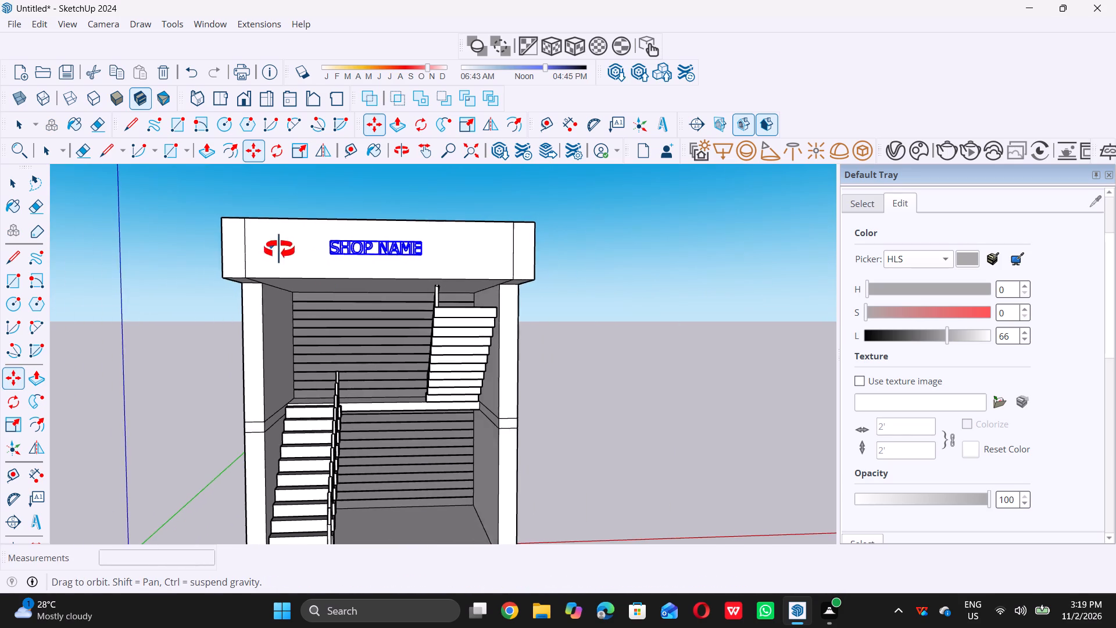
middle_click_drag(279, 249, 376, 331)
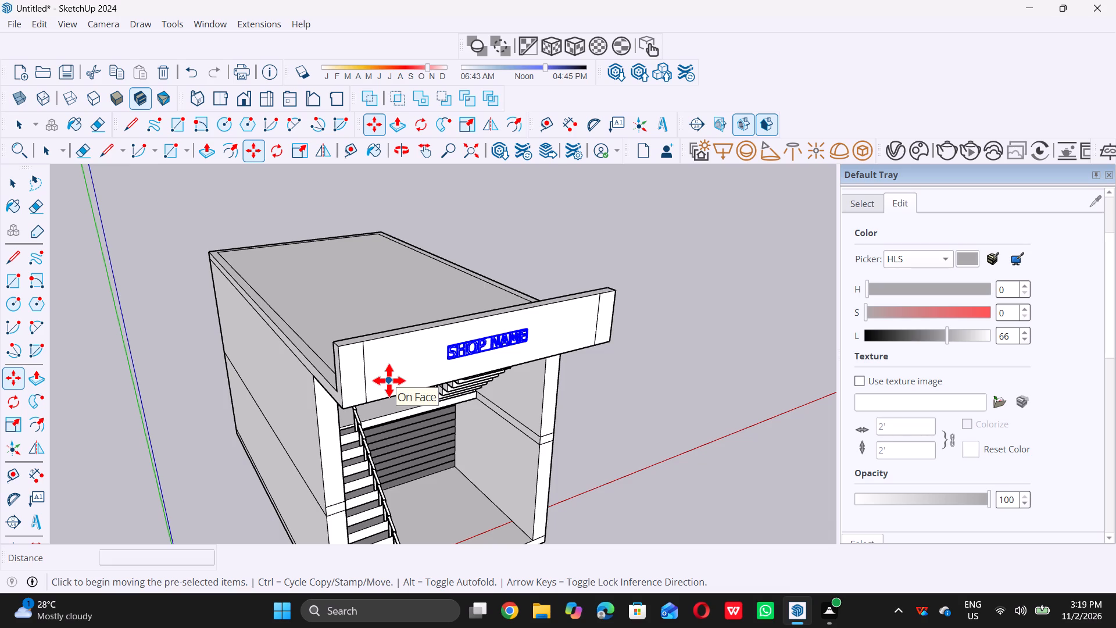
key("space")
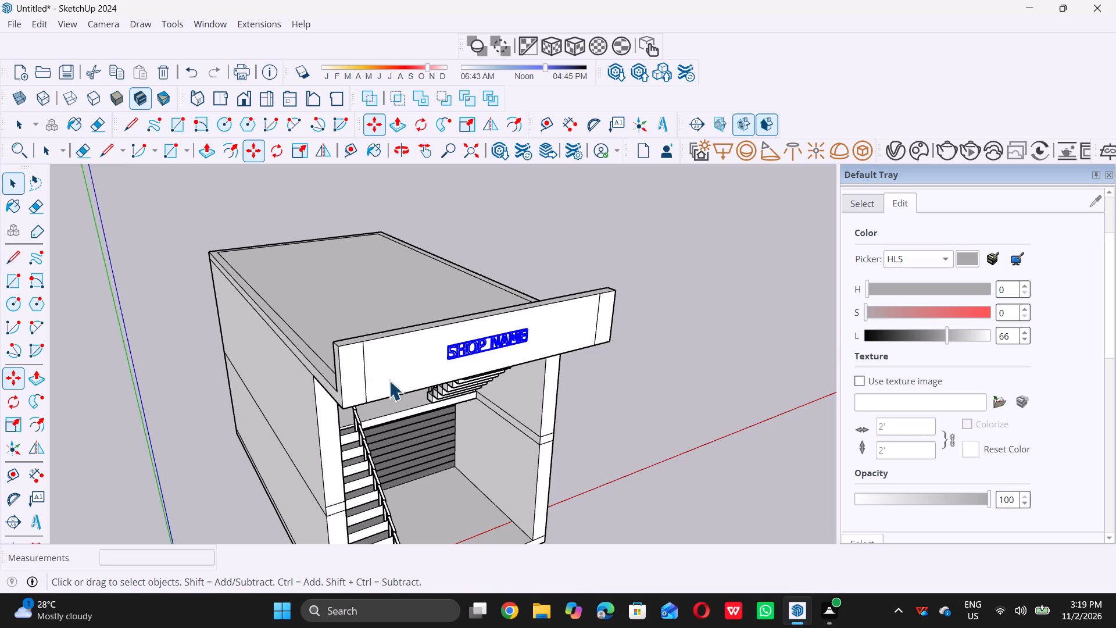
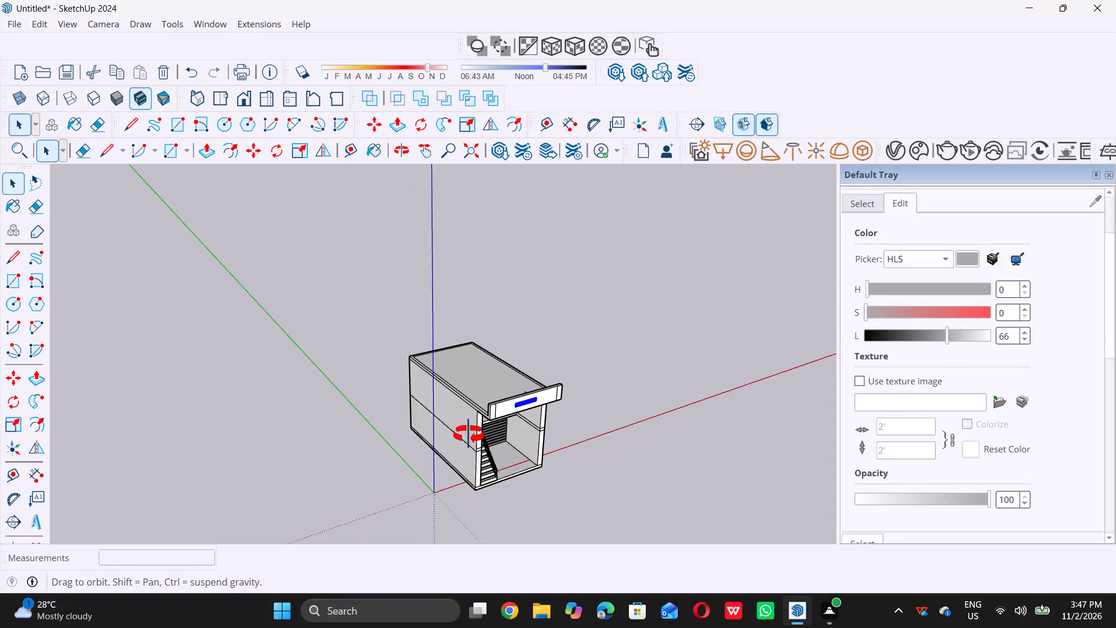
Scale the selected SHOP NAME text outward from the fascia to give the letters more depth.
middle_click(516, 455)
scroll(573, 413, "up", 6)
scroll(503, 382, "up", 6)
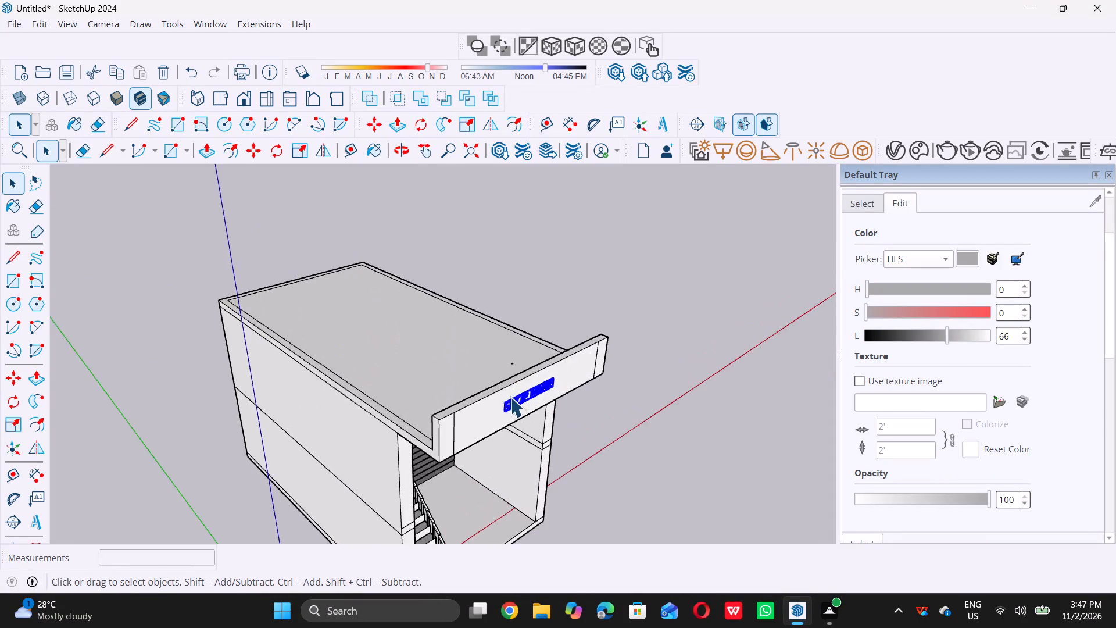
scroll(510, 397, "up", 17)
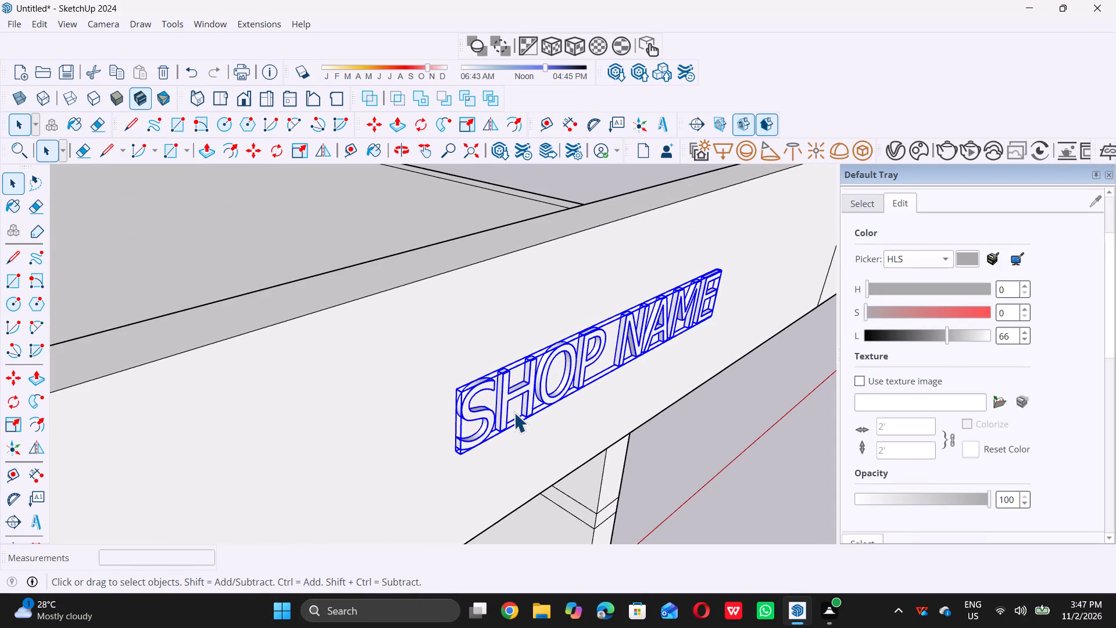
key("s")
scroll(617, 346, "up", 7)
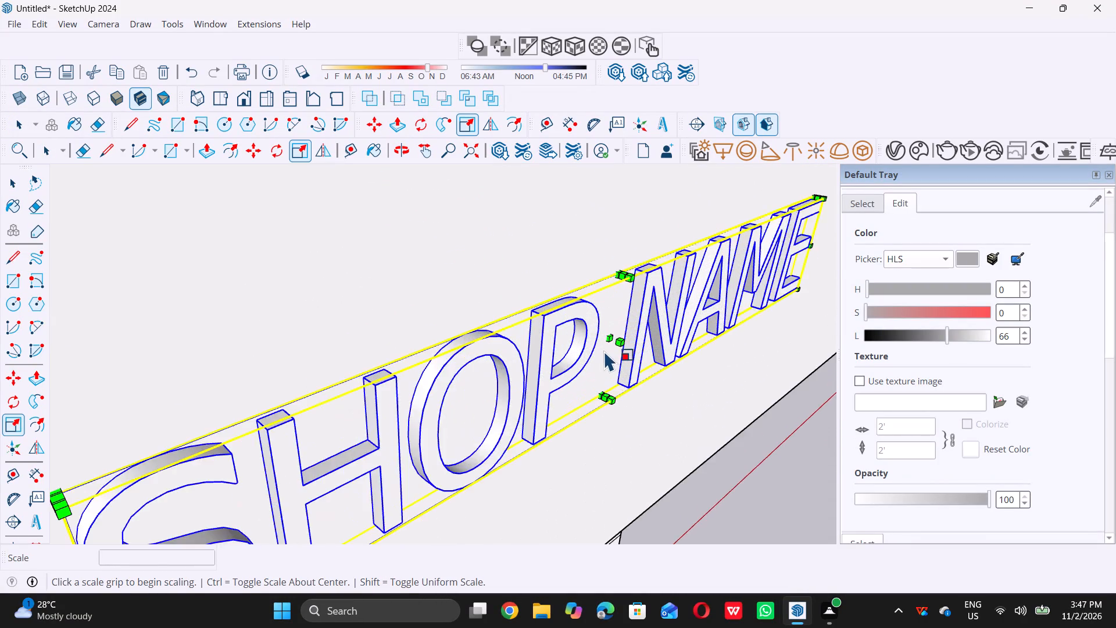
scroll(604, 351, "up", 4)
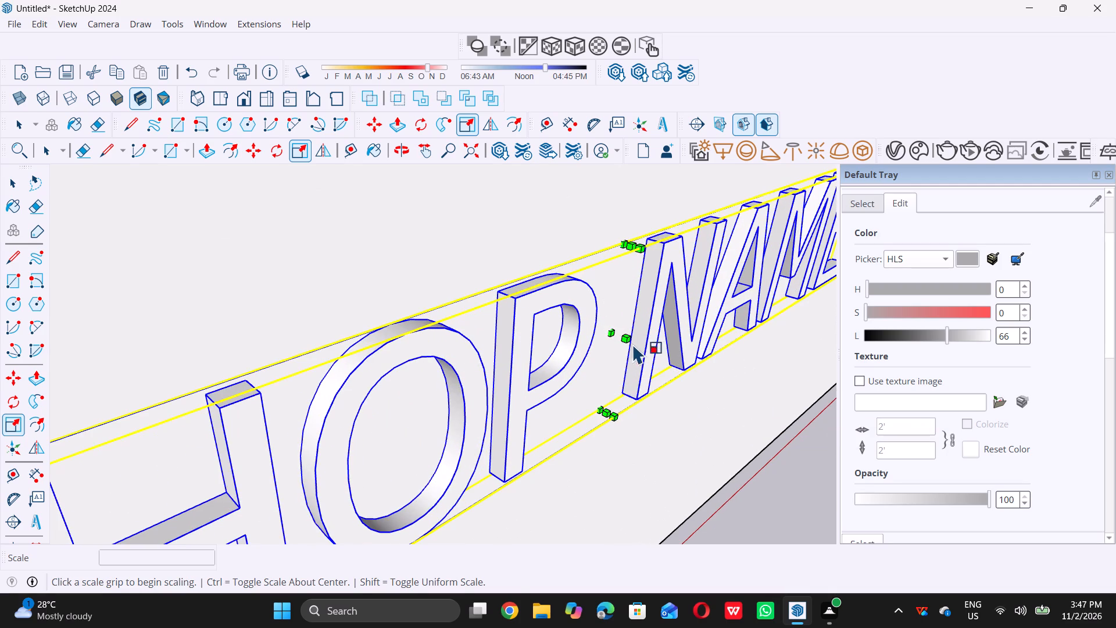
left_click(631, 341)
scroll(631, 341, "down", 9)
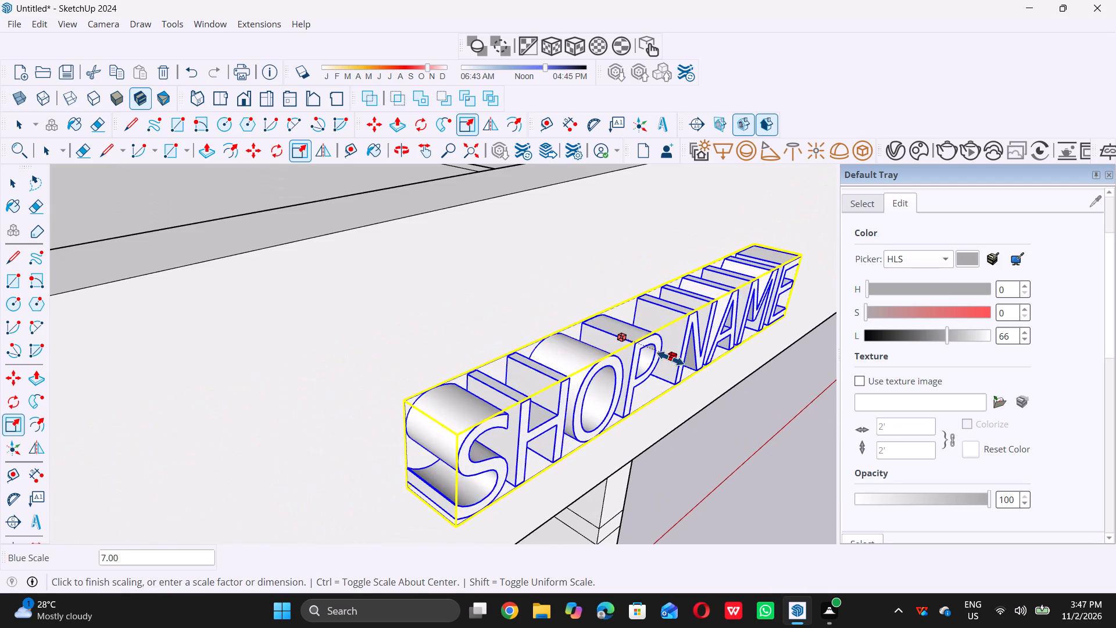
triple_click(654, 344)
left_click(654, 344)
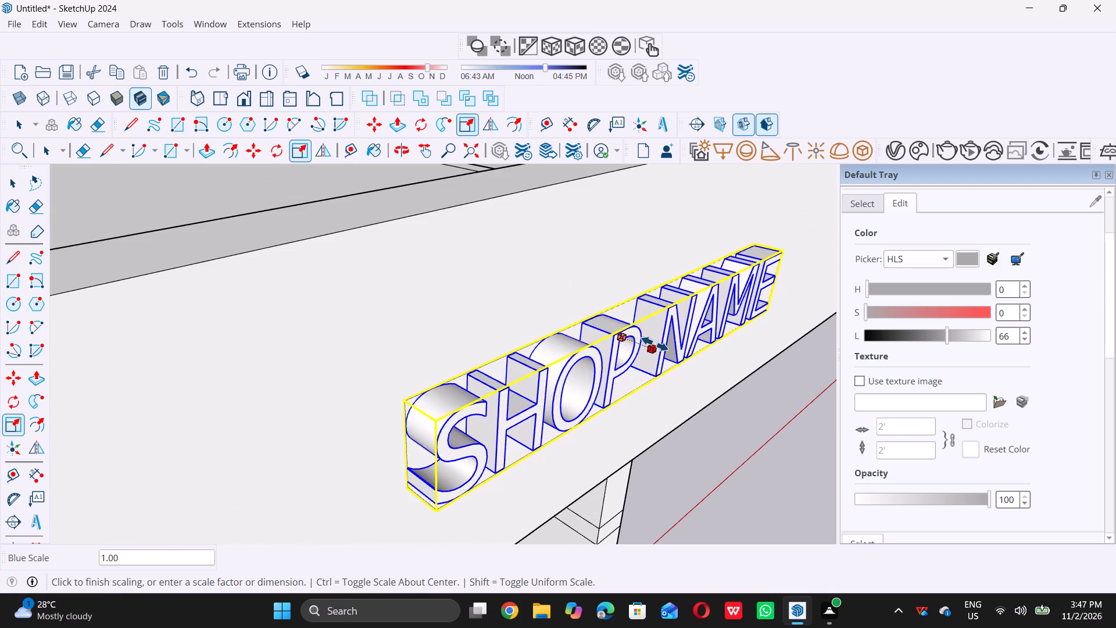
scroll(589, 395, "down", 1)
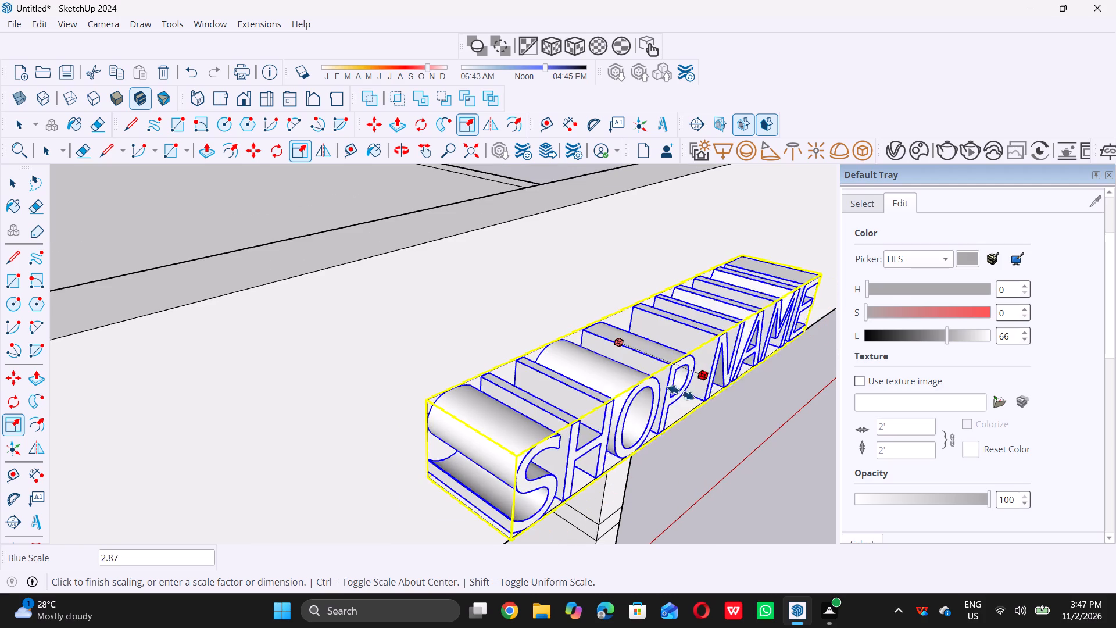
key("space")
scroll(621, 369, "down", 5)
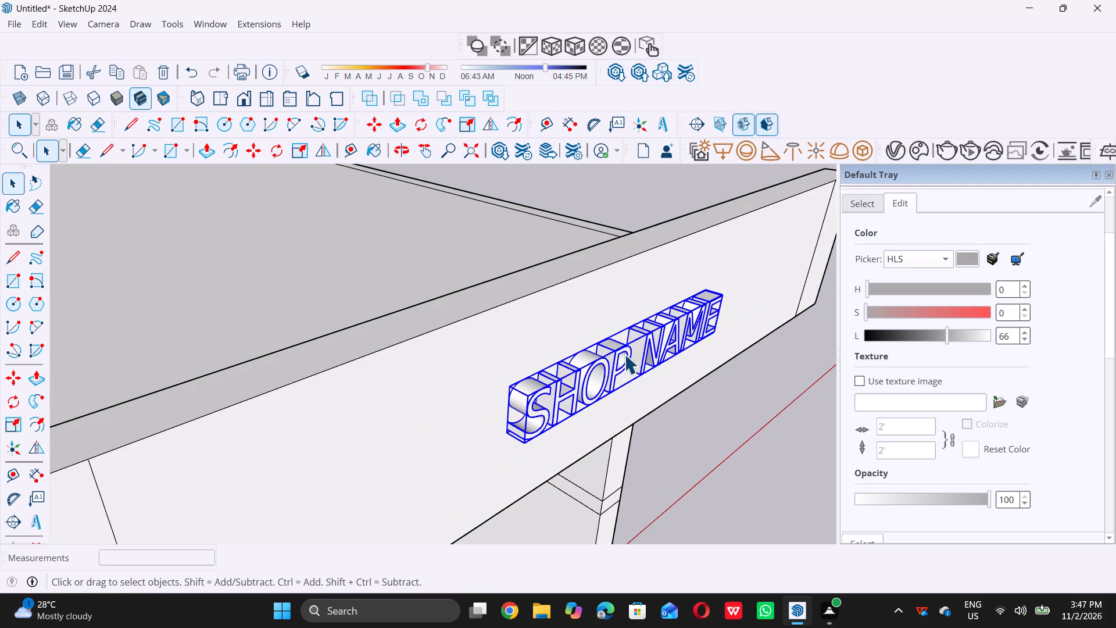
Stretch the SHOP NAME text lengthwise along the red axis from its S end, keeping the opposite end fixed.
key("s")
scroll(518, 419, "up", 4)
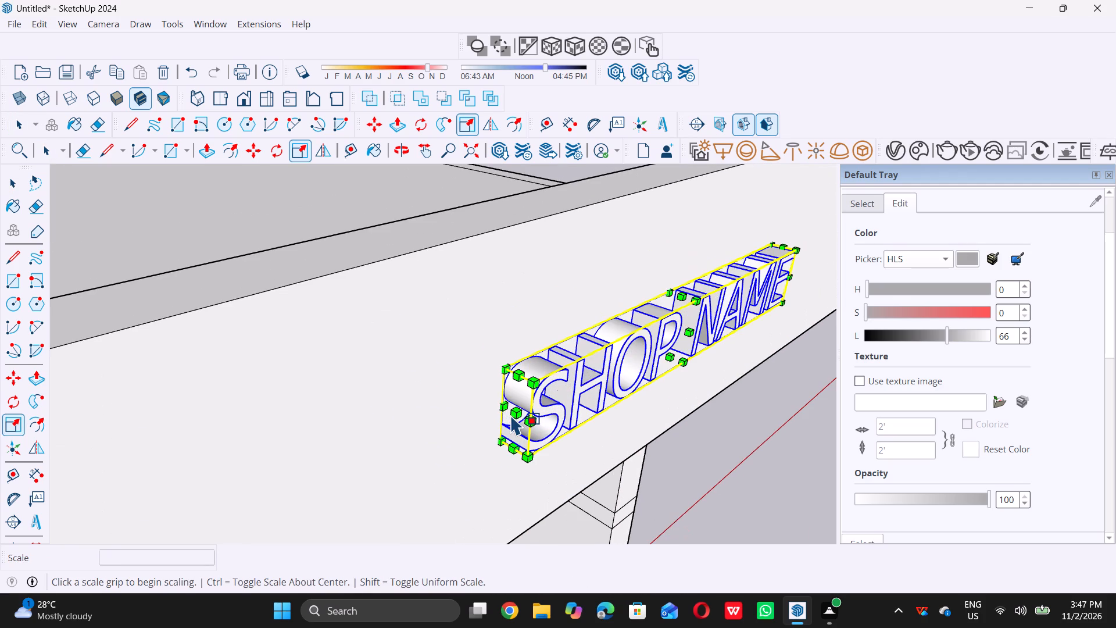
double_click(511, 413)
left_click(516, 411)
scroll(517, 411, "down", 5)
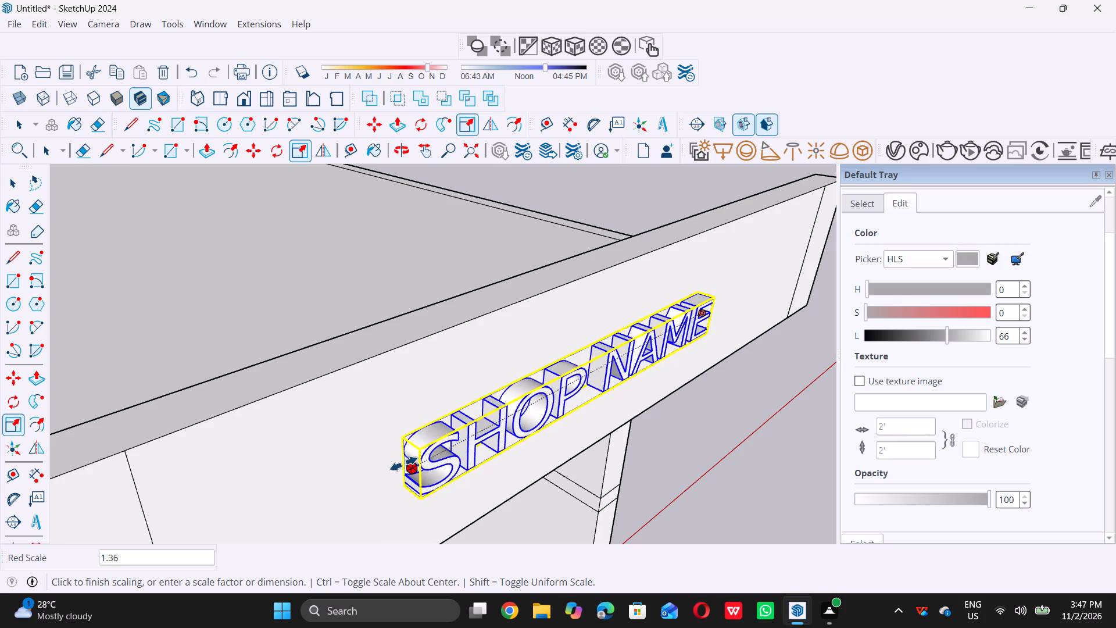
triple_click(388, 470)
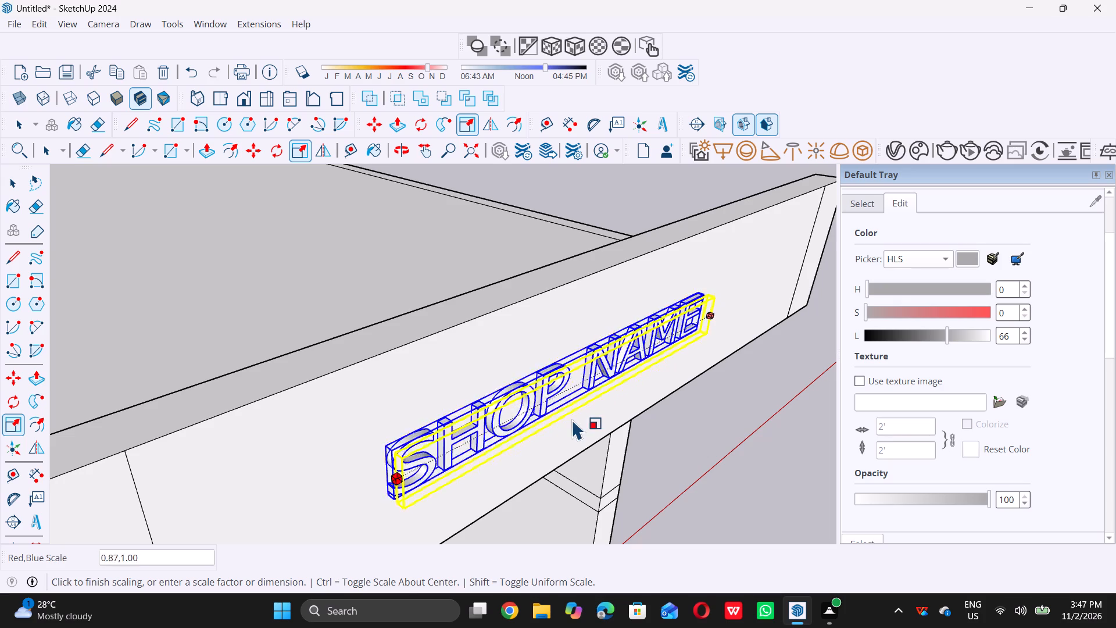
scroll(573, 419, "down", 5)
triple_click(470, 470)
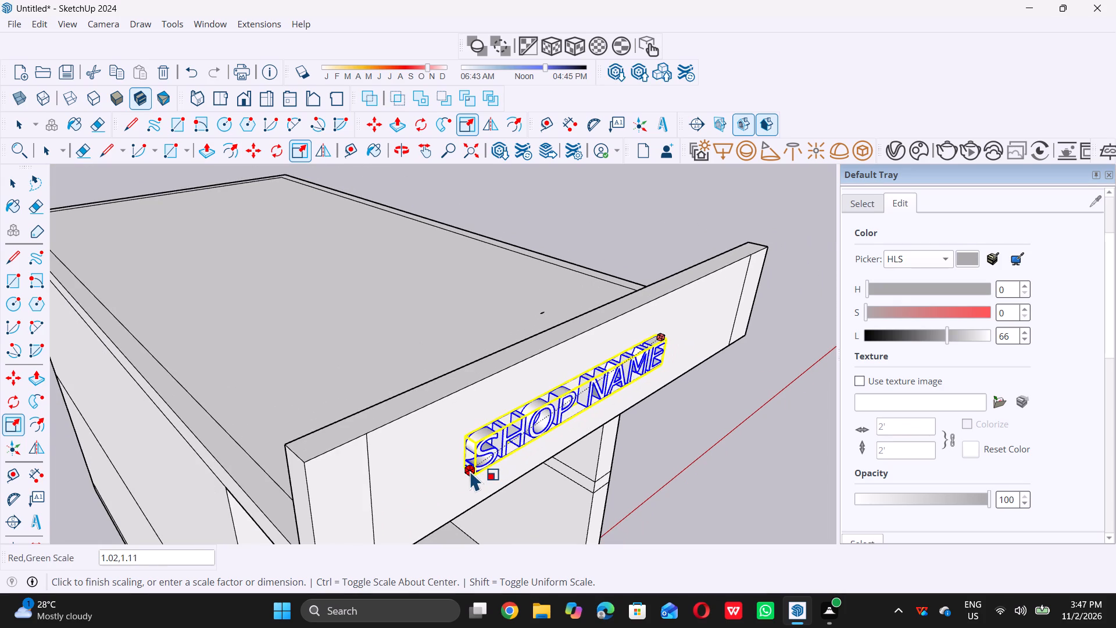
key("space")
Stretch the SHOP NAME text along the red axis from its final E end by a factor of about 1.21.
scroll(436, 469, "down", 11)
middle_click_drag(559, 454, 552, 415)
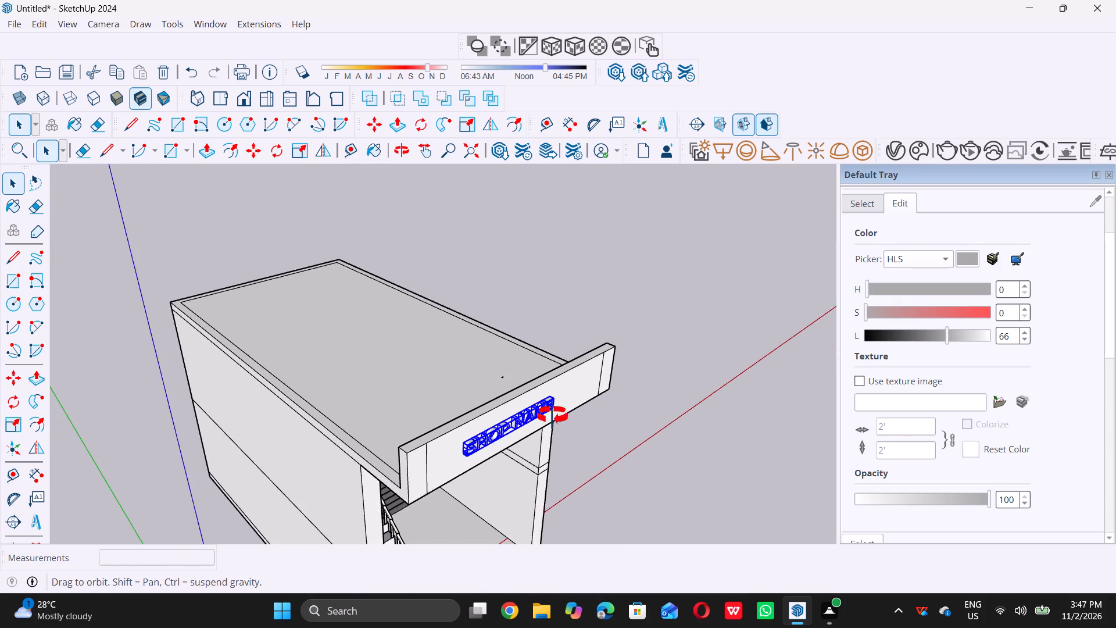
middle_click_drag(552, 415, 378, 359)
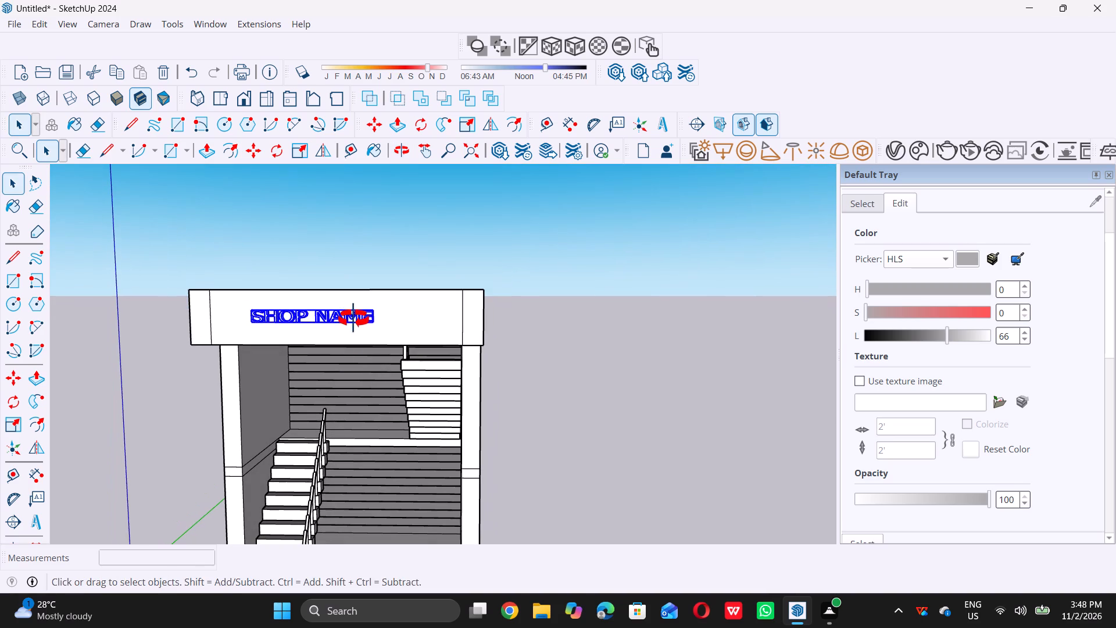
middle_click_drag(353, 319, 263, 369)
middle_click(262, 369)
scroll(268, 364, "up", 12)
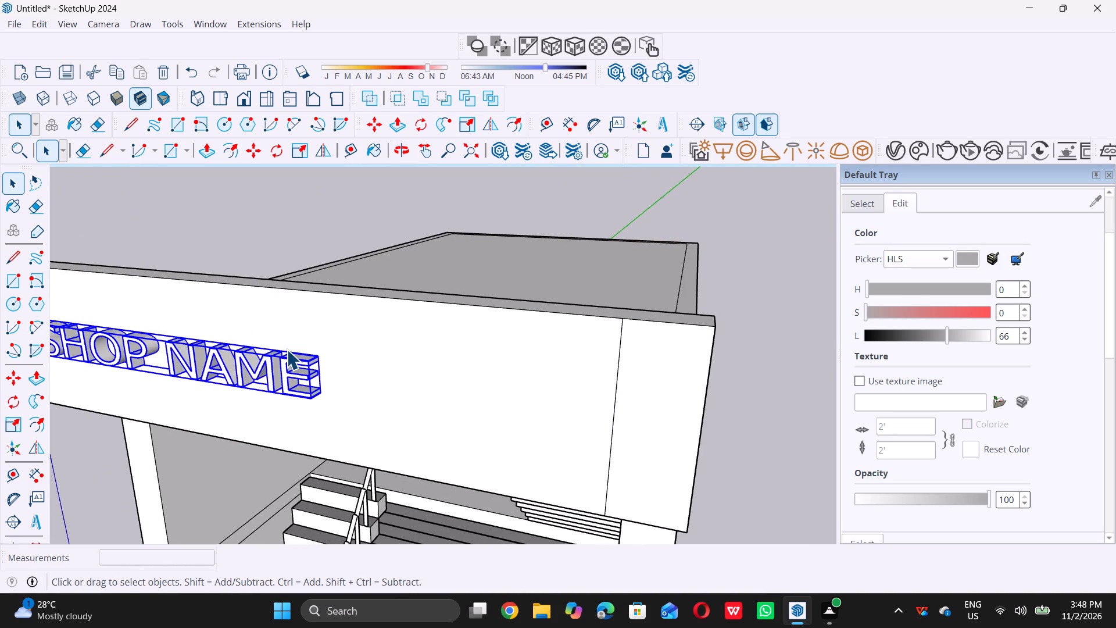
key("s")
scroll(330, 374, "up", 10)
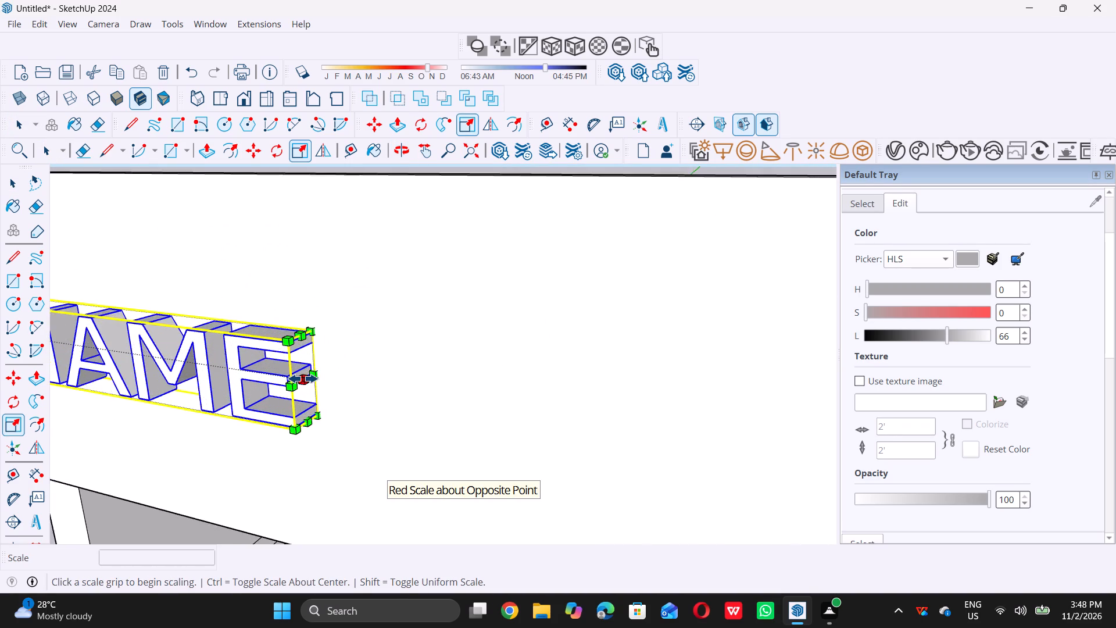
scroll(303, 379, "up", 3)
left_click(301, 379)
scroll(387, 388, "down", 9)
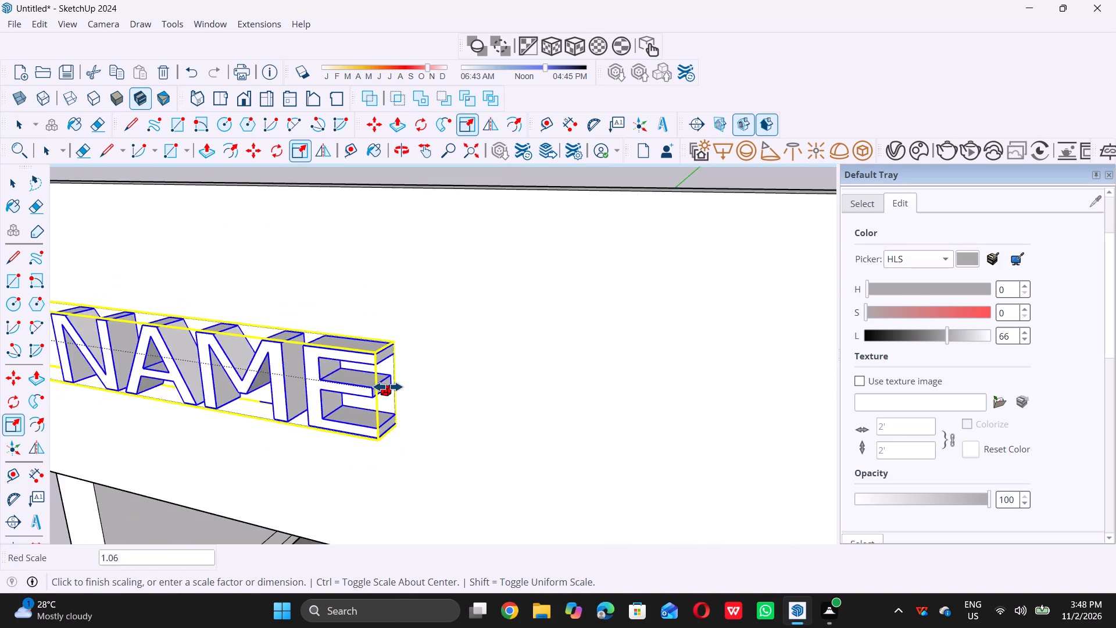
scroll(388, 387, "down", 12)
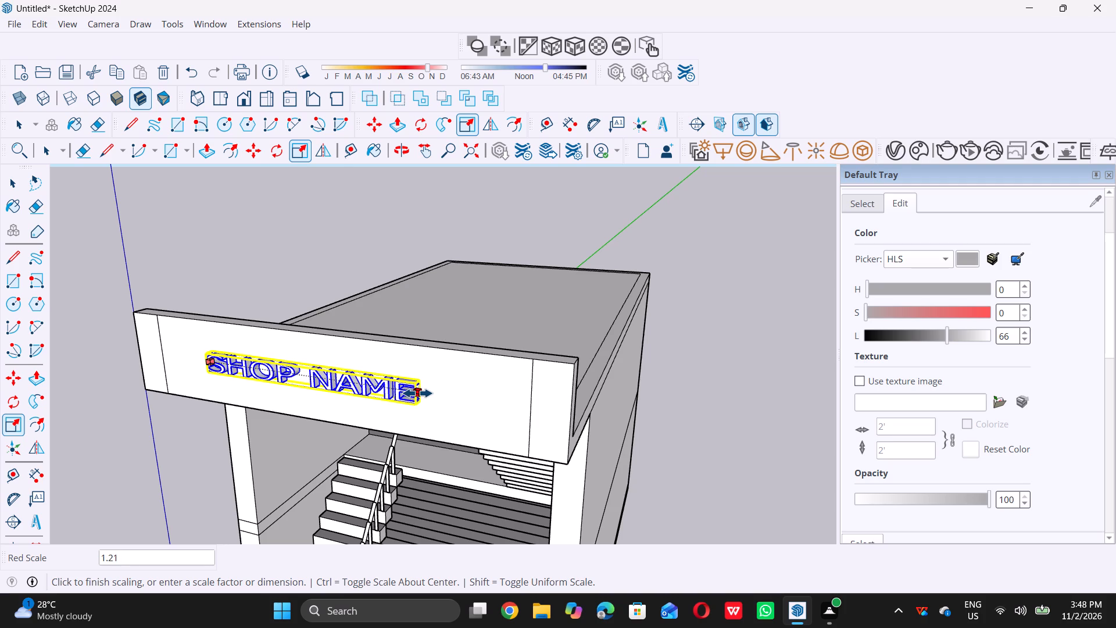
triple_click(417, 393)
key("space")
double_click(675, 387)
left_click(678, 387)
Move the SHOP NAME text about 1' 1 1/8" along the red axis, towards the middle of the fascia.
scroll(679, 385, "down", 10)
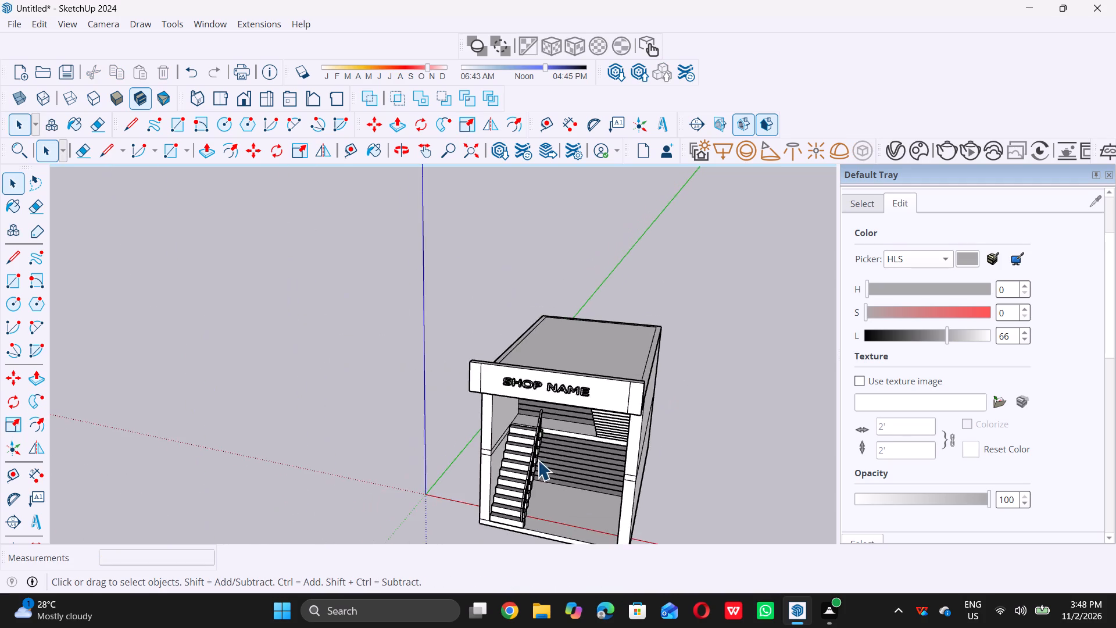
middle_click_drag(536, 460, 575, 398)
middle_click_drag(571, 333, 568, 365)
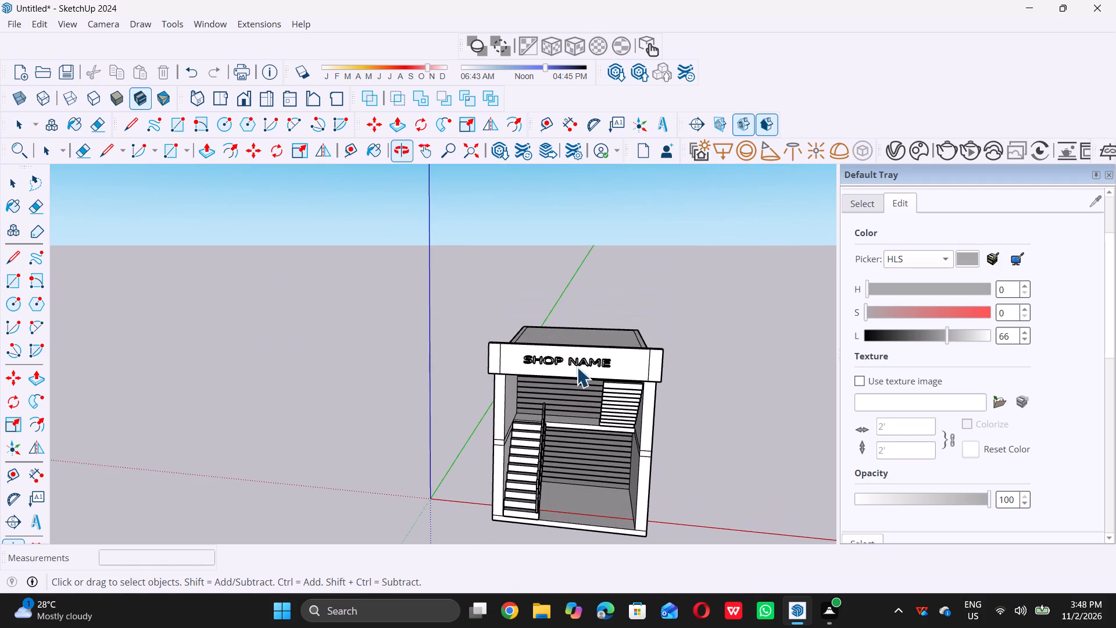
scroll(583, 364, "down", 9)
middle_click_drag(585, 363, 586, 331)
scroll(578, 350, "up", 5)
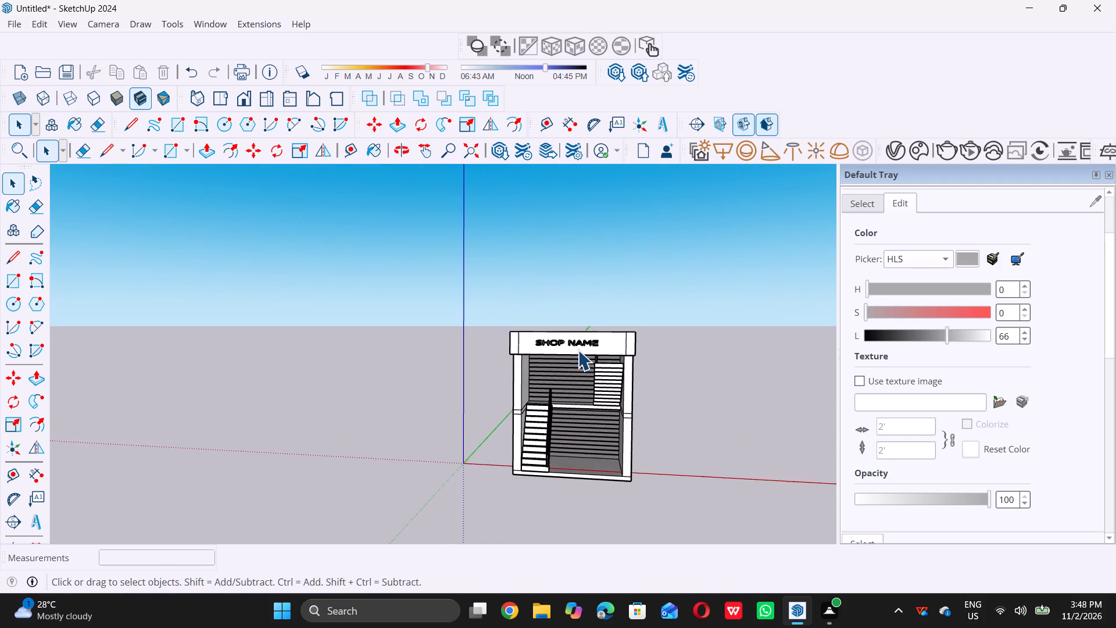
scroll(578, 350, "up", 4)
scroll(539, 332, "down", 2)
scroll(509, 338, "up", 4)
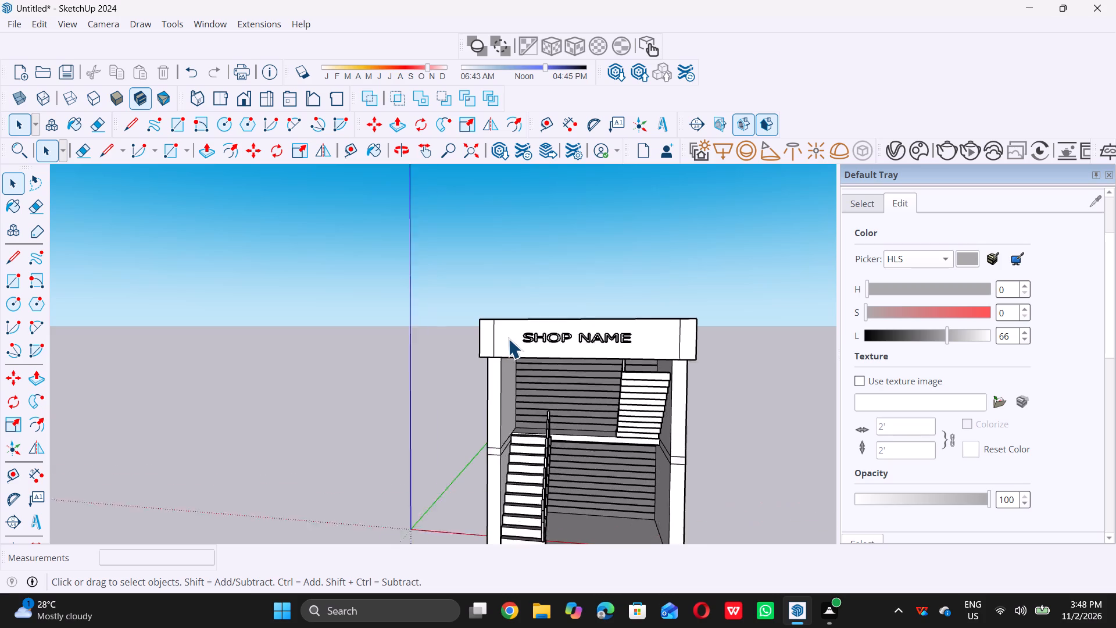
scroll(515, 335, "up", 9)
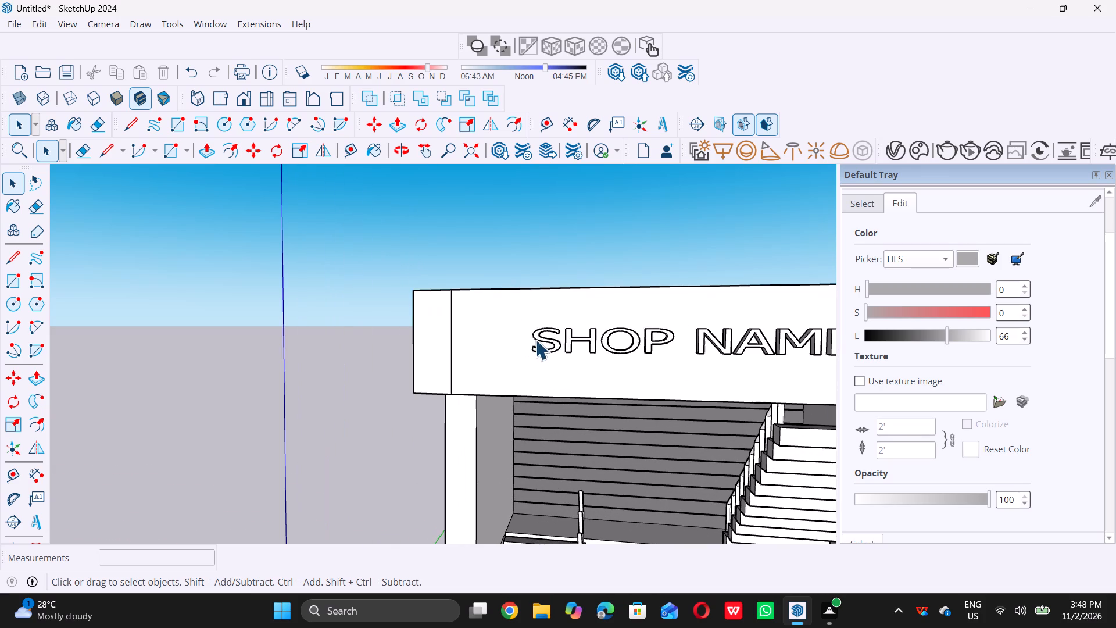
left_click(542, 341)
scroll(524, 342, "down", 6)
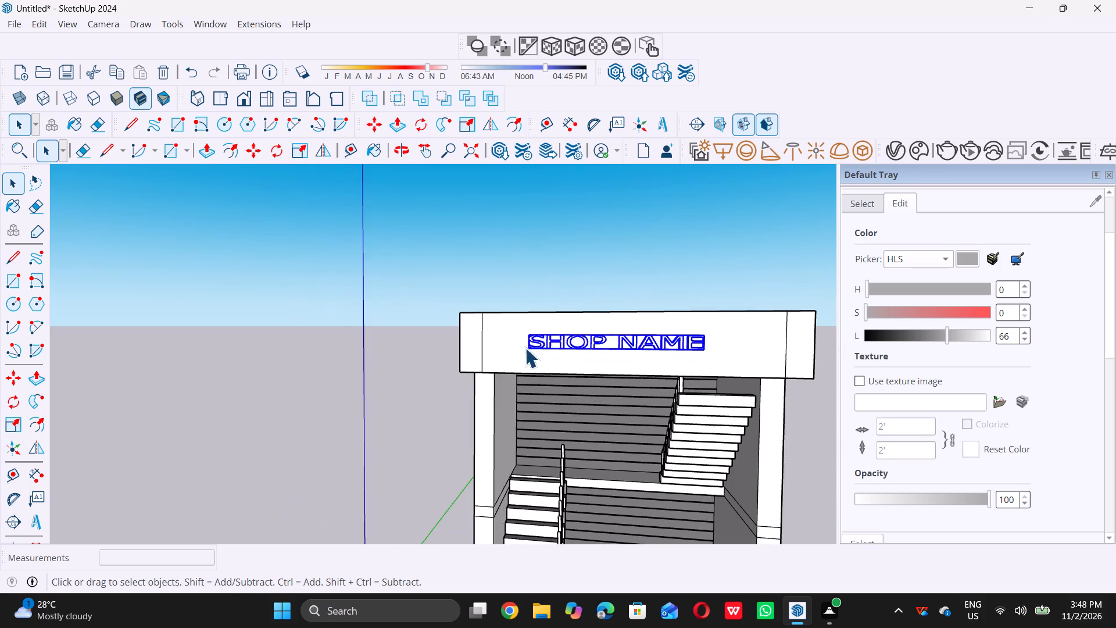
middle_click_drag(525, 347, 647, 383)
scroll(588, 364, "up", 11)
scroll(645, 373, "up", 2)
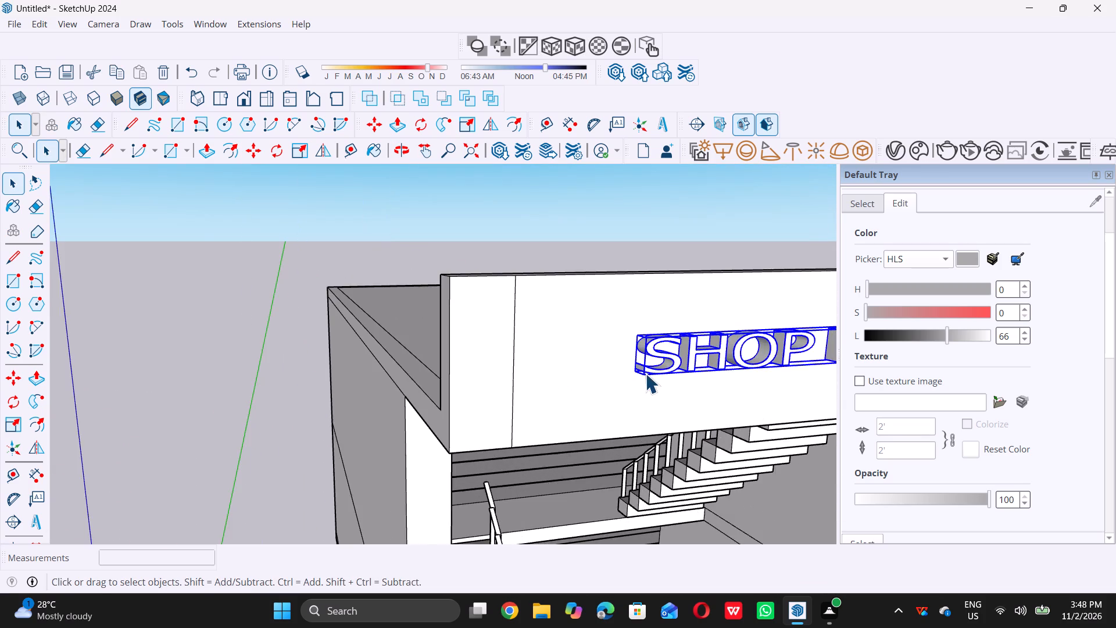
scroll(645, 373, "up", 8)
key("m")
scroll(620, 376, "up", 4)
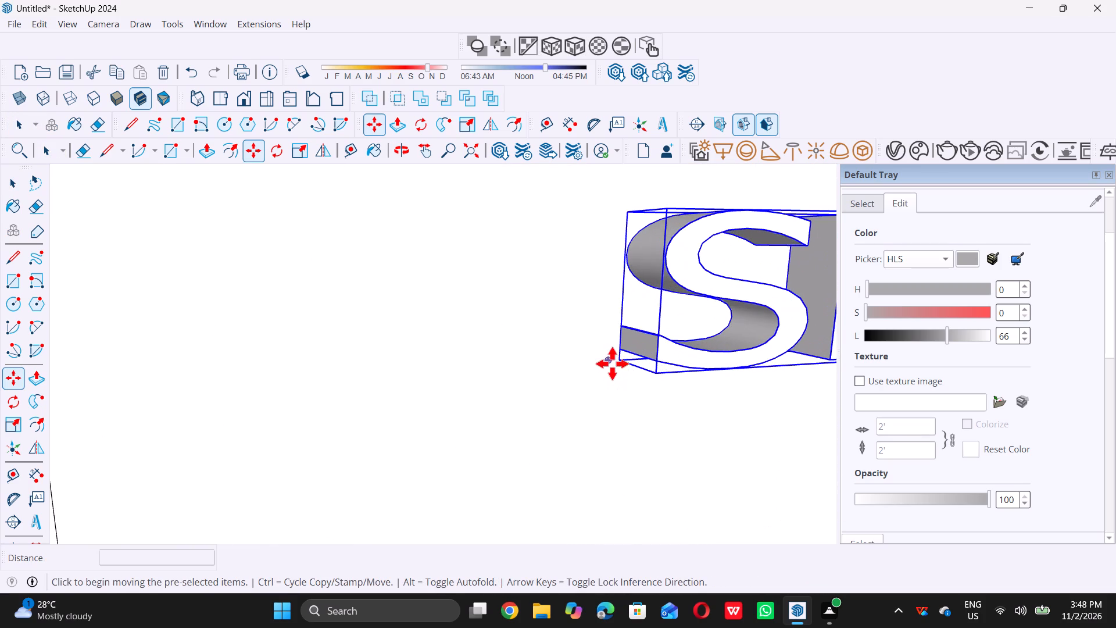
left_click(621, 361)
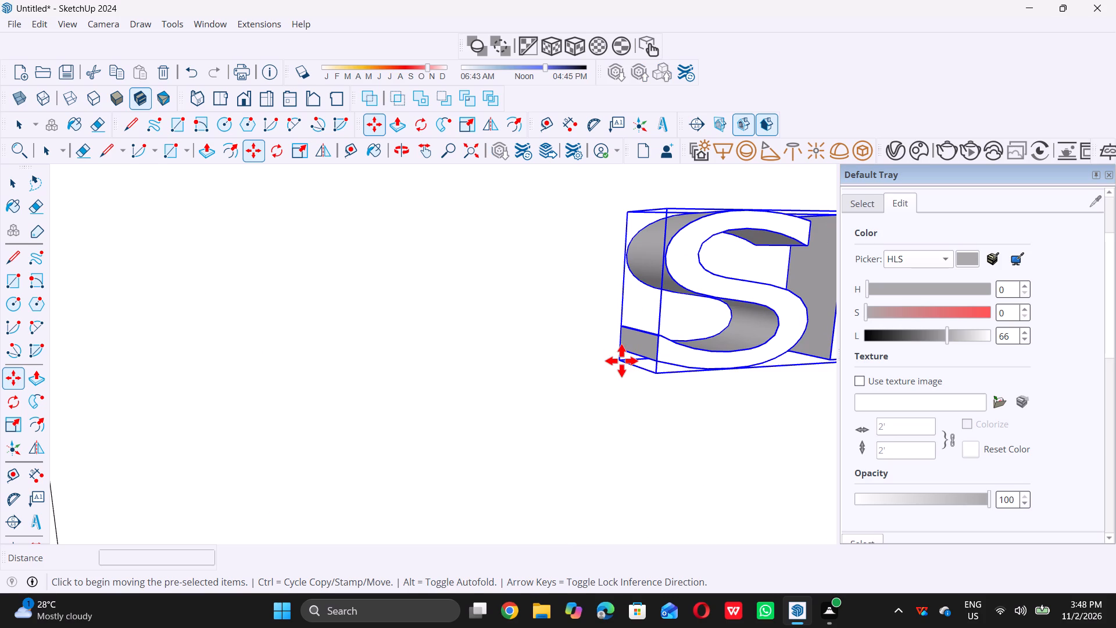
scroll(621, 361, "down", 20)
scroll(621, 361, "down", 1)
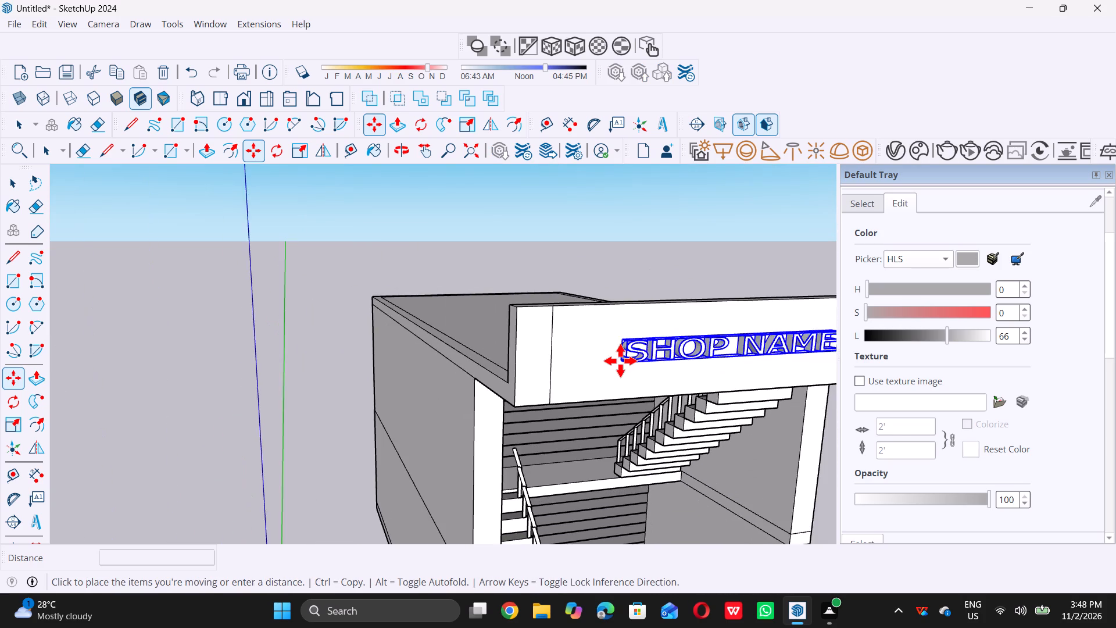
scroll(620, 361, "down", 7)
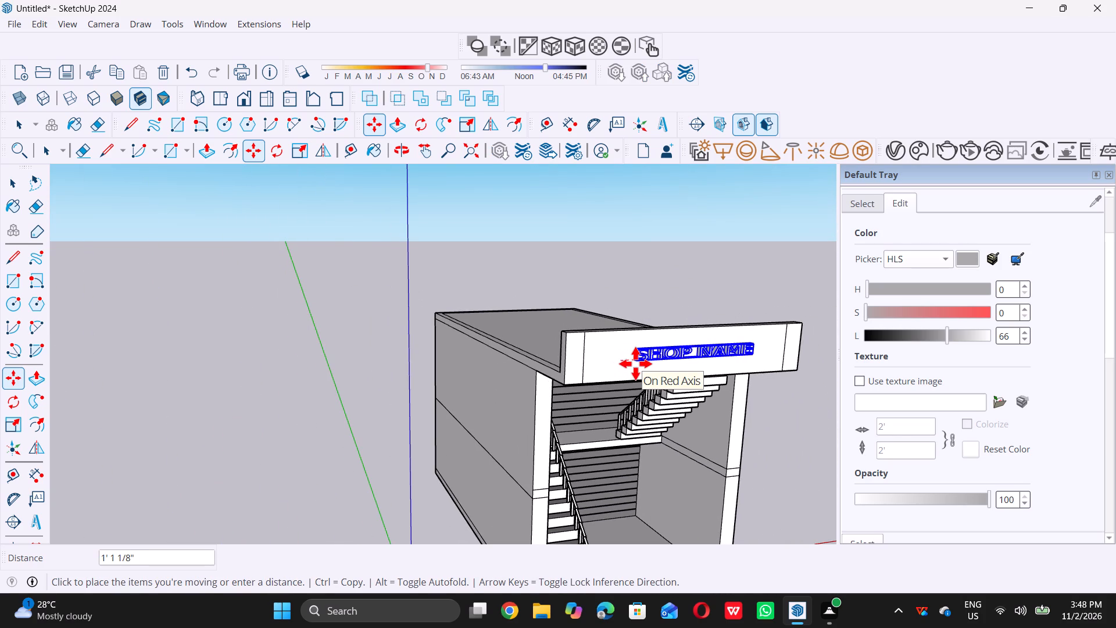
left_click(635, 363)
key("space")
double_click(678, 243)
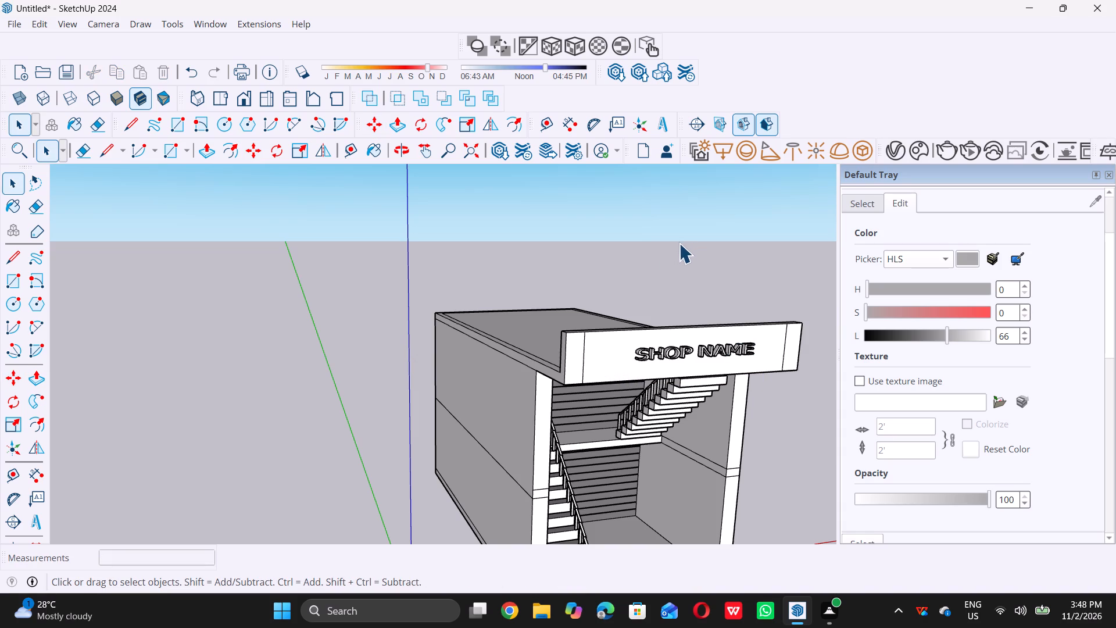
Draw a 9" line across the fascia's top face, continuing the vertical division line at the stair-side end.
scroll(677, 252, "down", 5)
middle_click_drag(673, 359, 587, 370)
middle_click(587, 370)
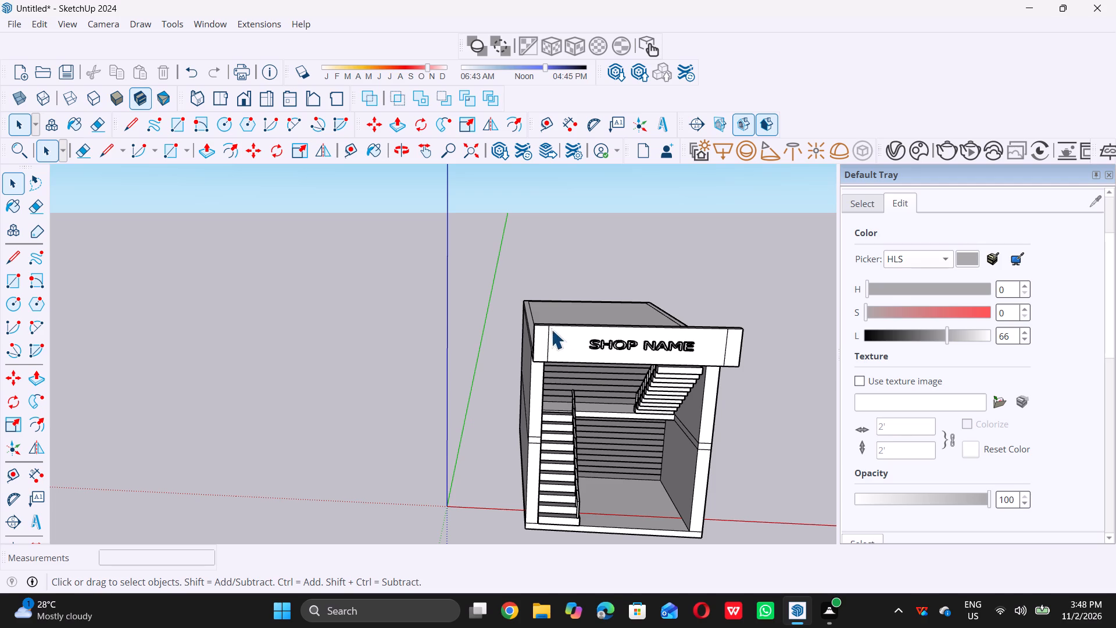
scroll(530, 312, "down", 3)
middle_click_drag(542, 340, 560, 366)
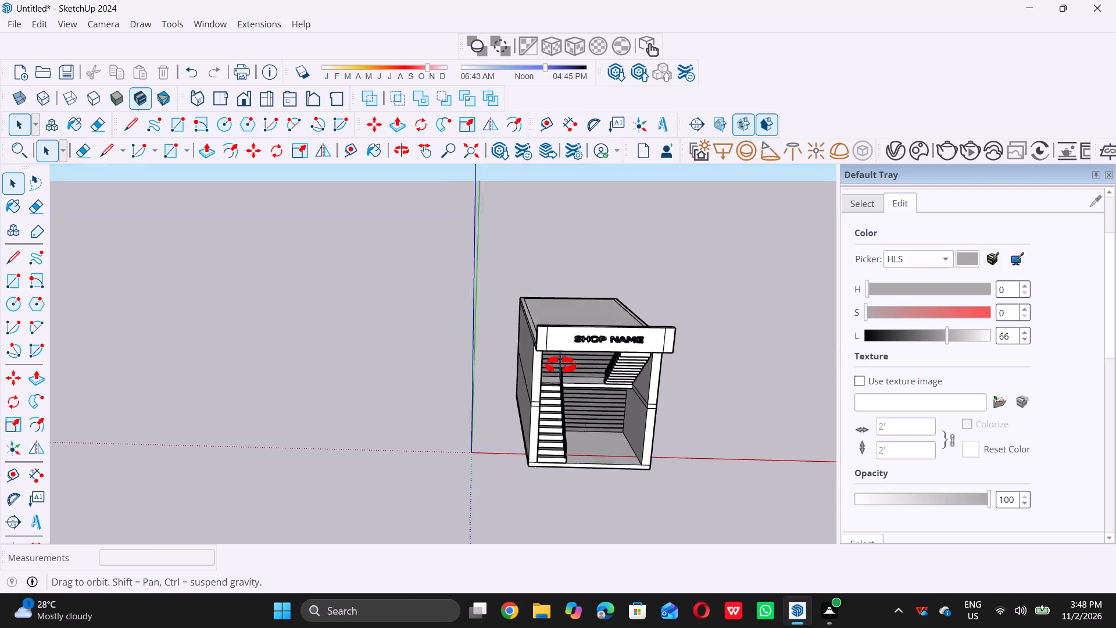
middle_click_drag(560, 366, 574, 445)
middle_click(574, 445)
scroll(560, 370, "up", 9)
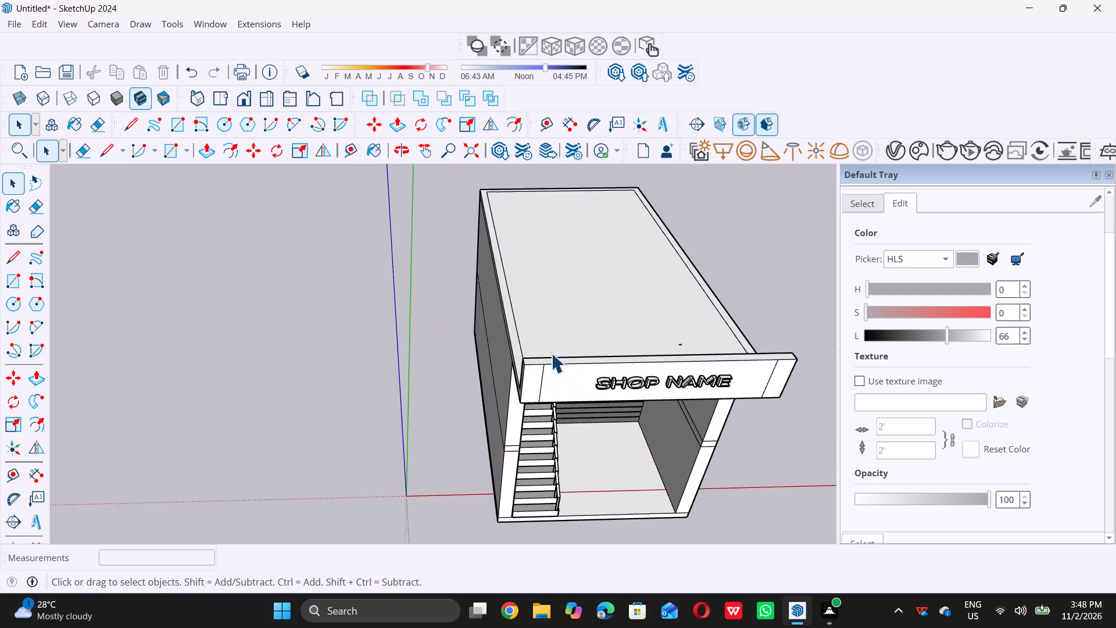
scroll(551, 353, "up", 12)
key("l")
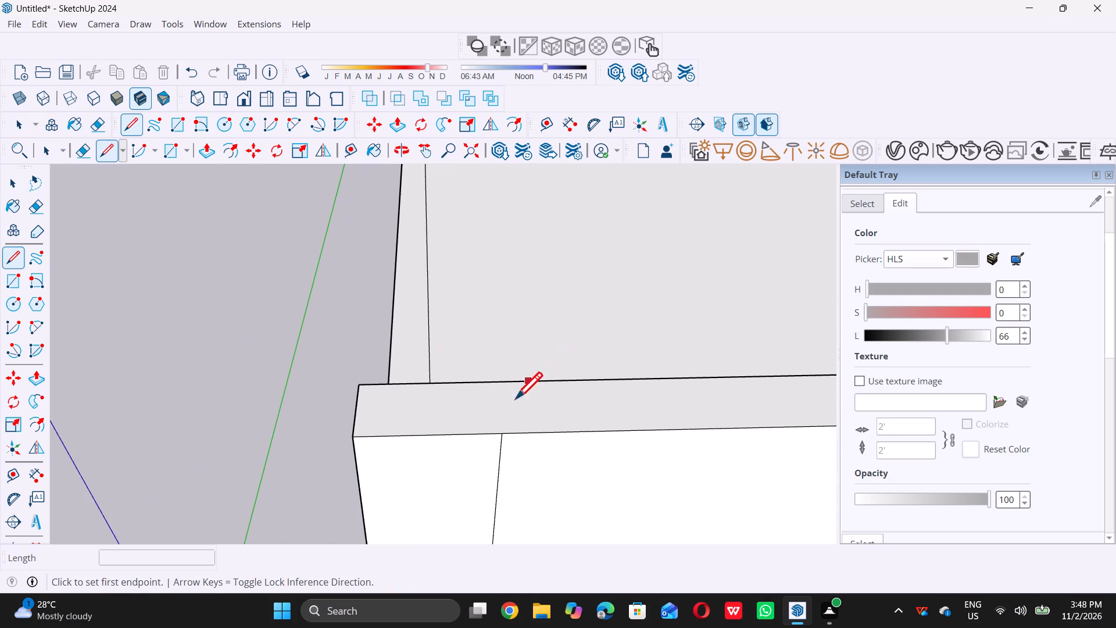
left_click(503, 433)
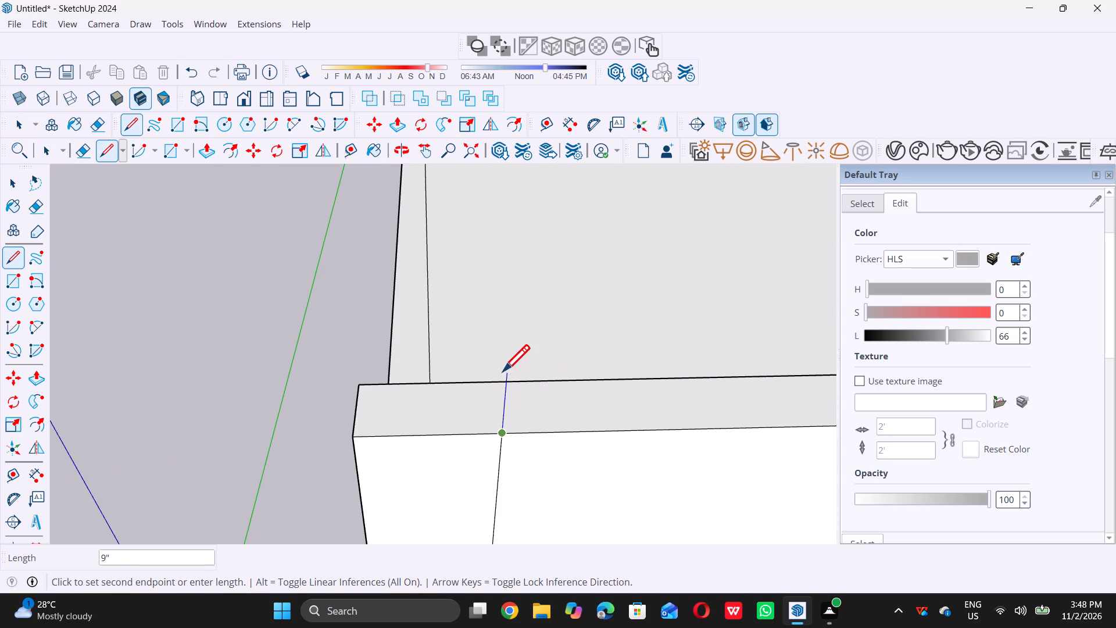
left_click(499, 384)
Draw a matching 9" line across the fascia's top face from the vertical division line beyond the final E.
scroll(416, 363, "down", 6)
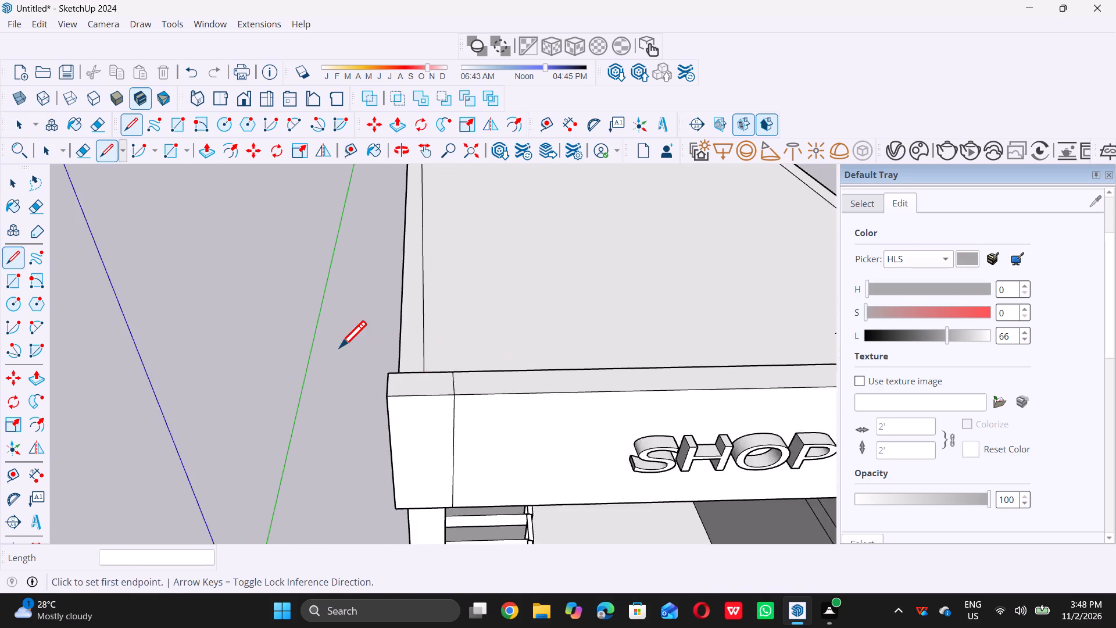
scroll(339, 347, "down", 7)
scroll(583, 350, "up", 16)
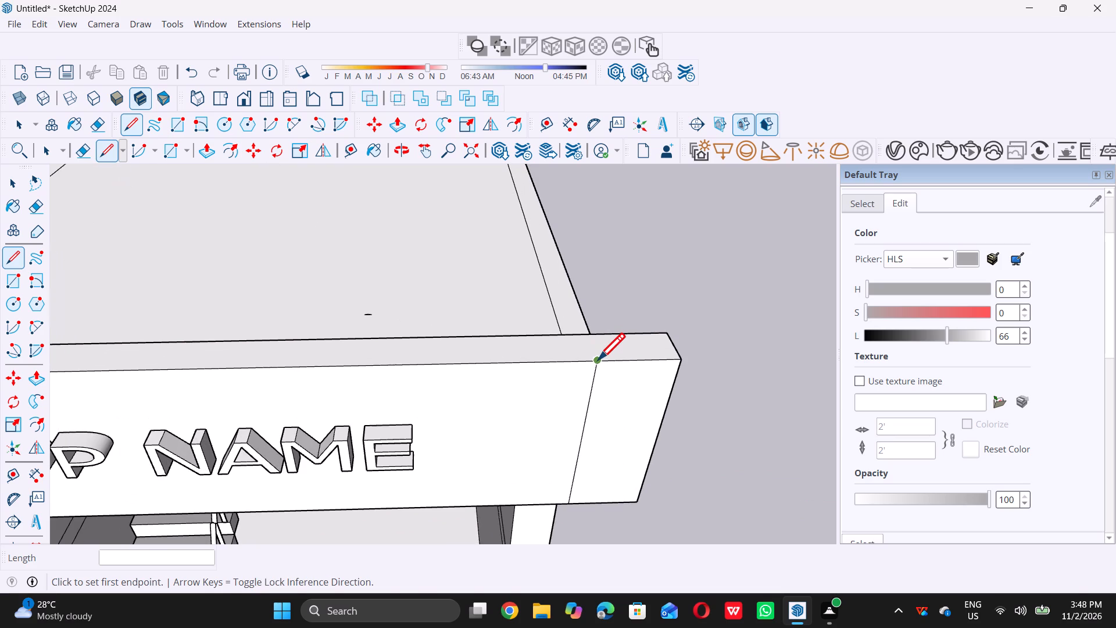
double_click(598, 359)
double_click(595, 330)
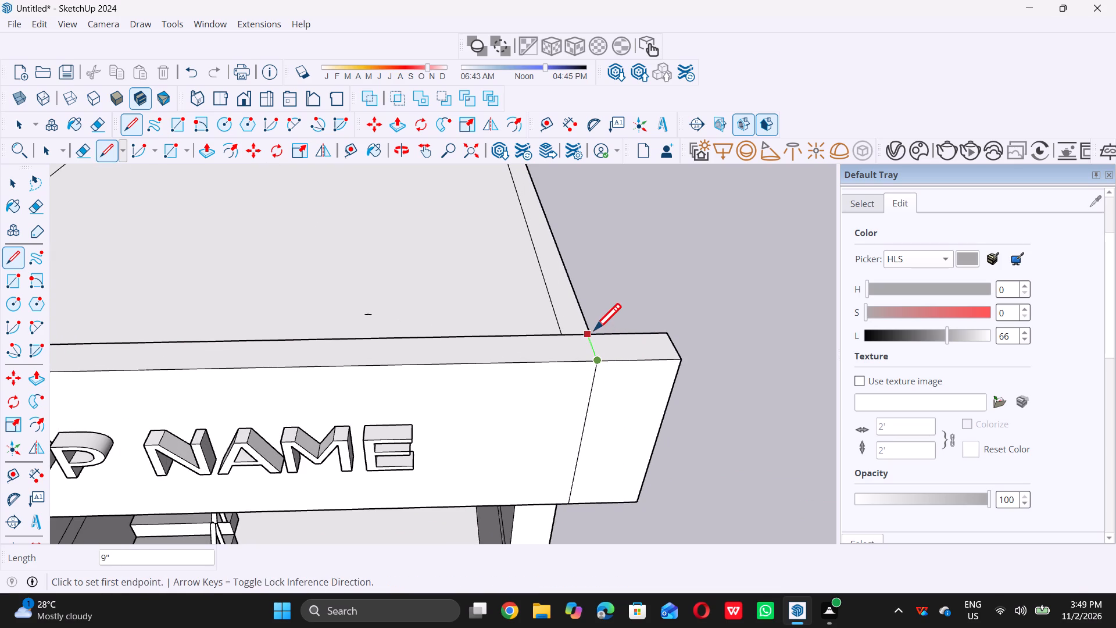
key("space")
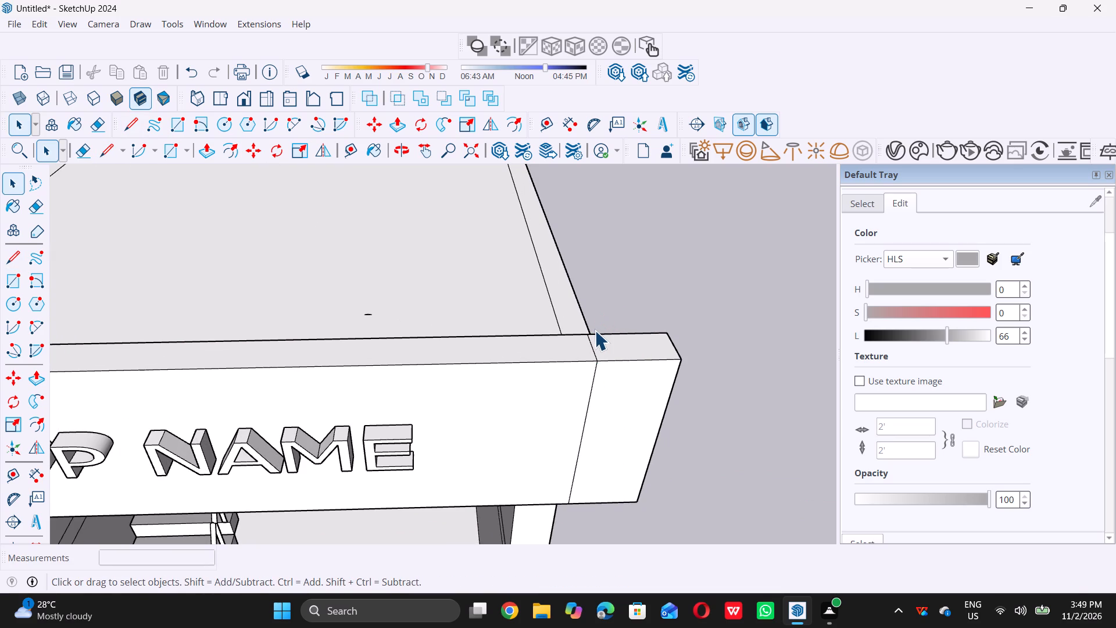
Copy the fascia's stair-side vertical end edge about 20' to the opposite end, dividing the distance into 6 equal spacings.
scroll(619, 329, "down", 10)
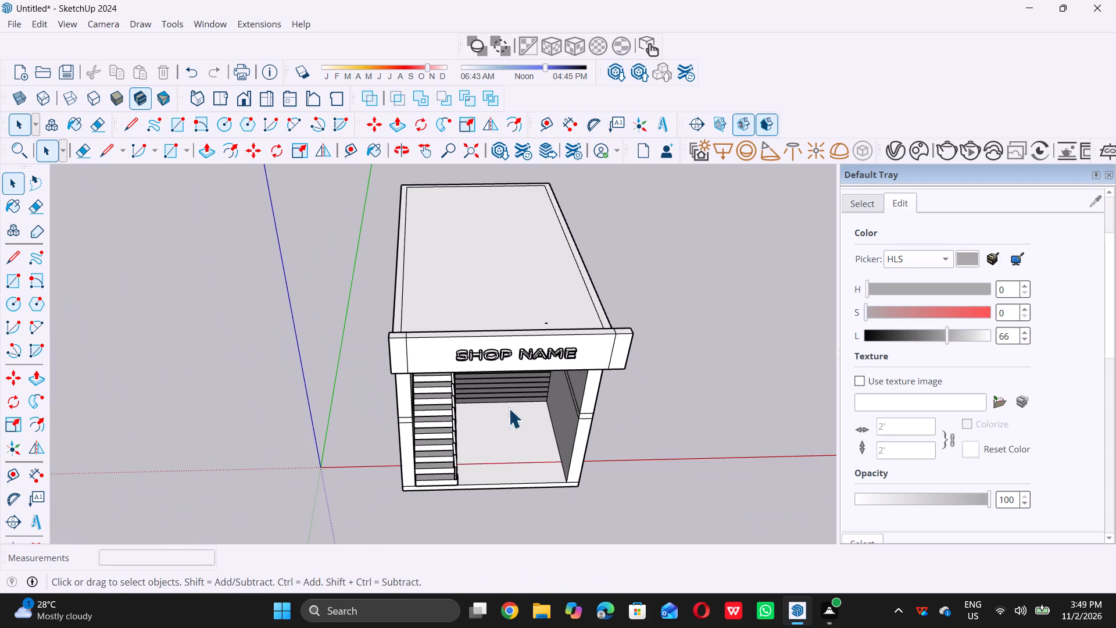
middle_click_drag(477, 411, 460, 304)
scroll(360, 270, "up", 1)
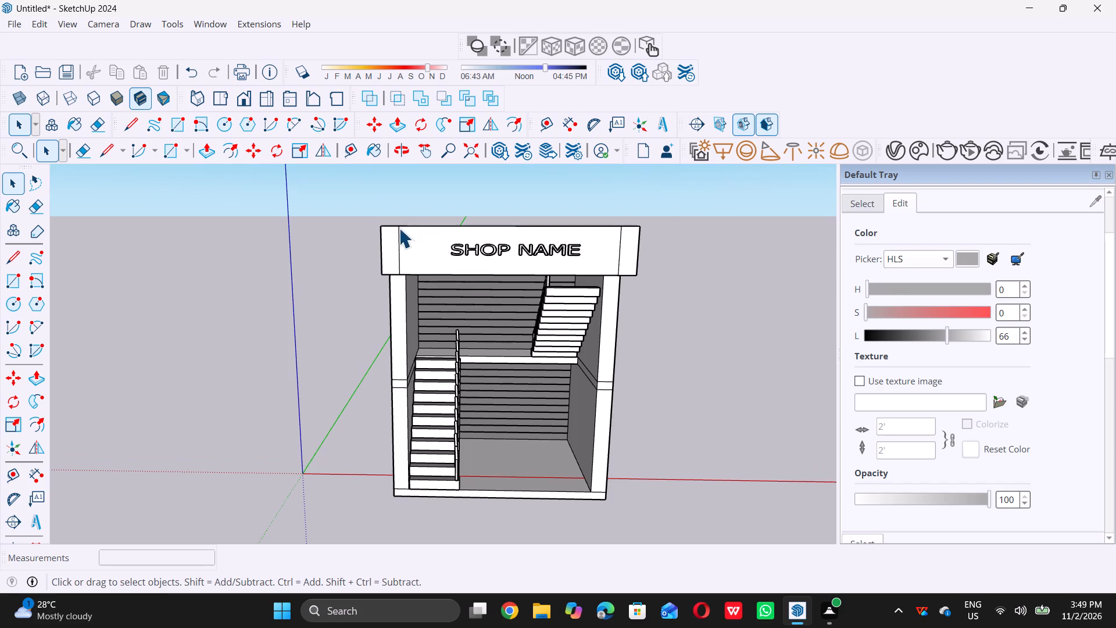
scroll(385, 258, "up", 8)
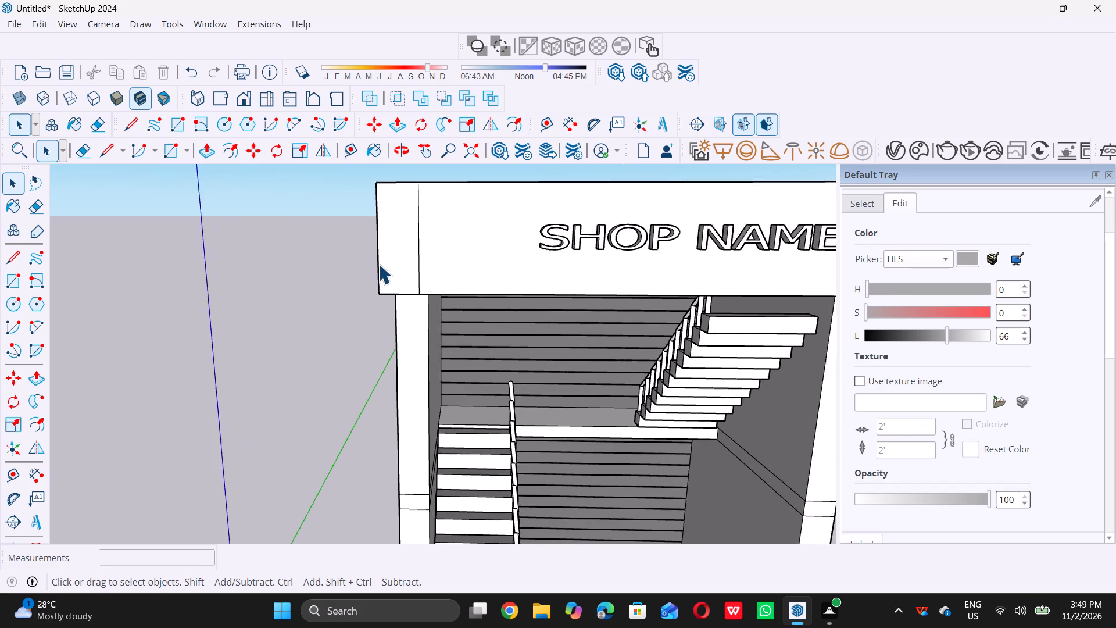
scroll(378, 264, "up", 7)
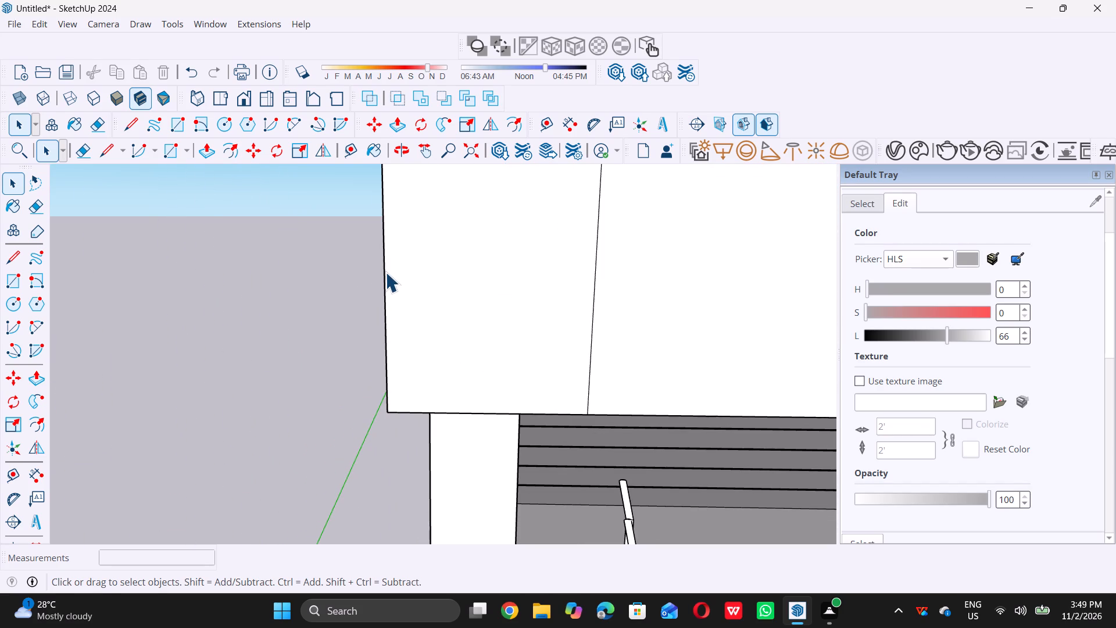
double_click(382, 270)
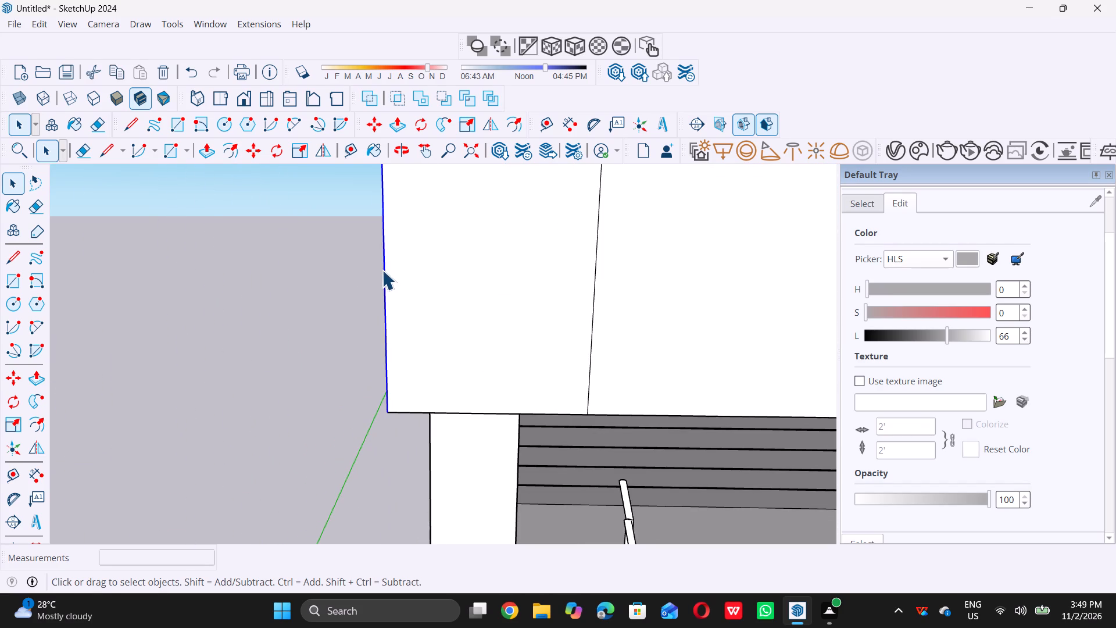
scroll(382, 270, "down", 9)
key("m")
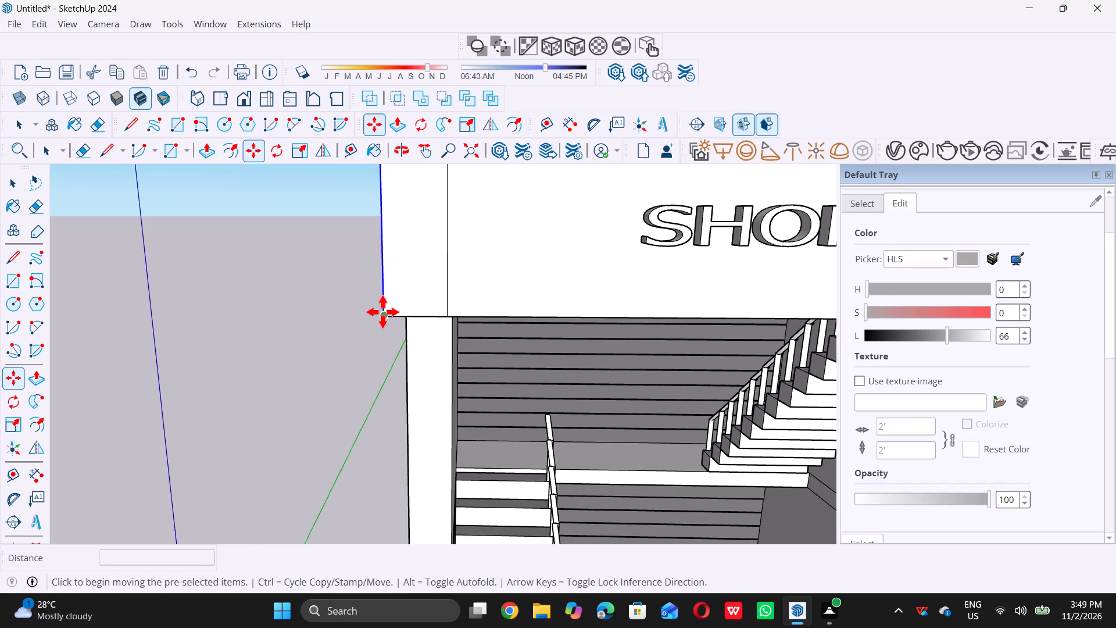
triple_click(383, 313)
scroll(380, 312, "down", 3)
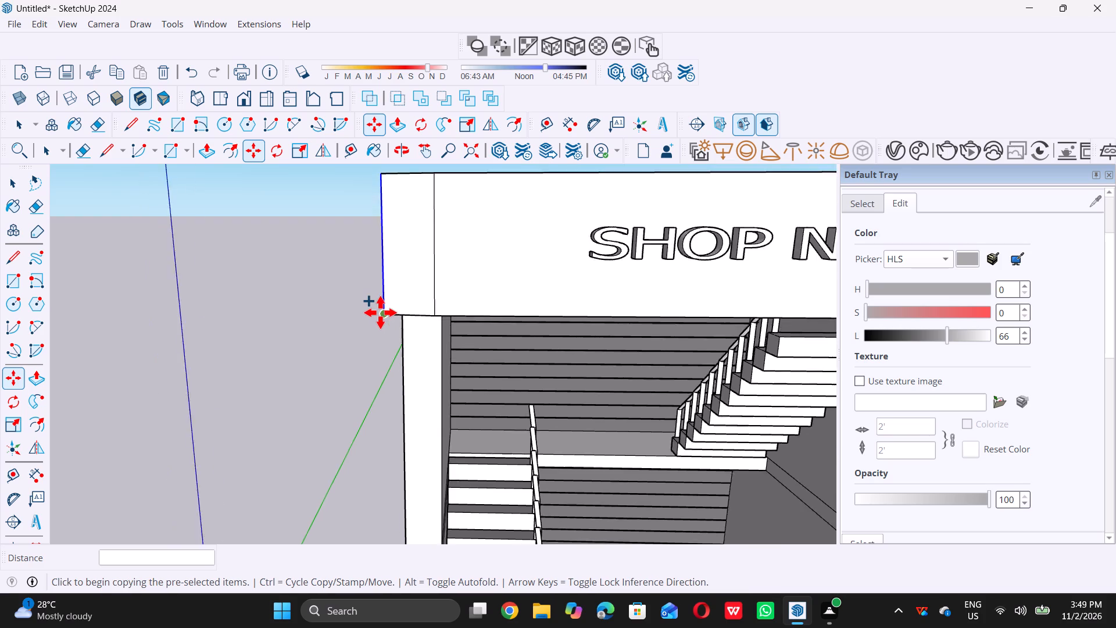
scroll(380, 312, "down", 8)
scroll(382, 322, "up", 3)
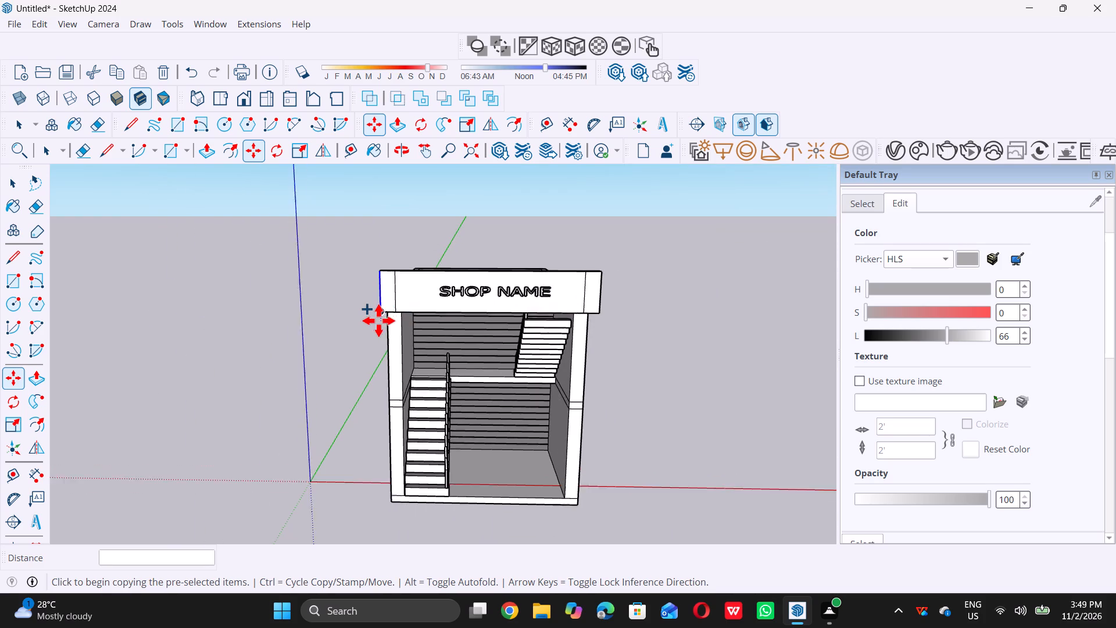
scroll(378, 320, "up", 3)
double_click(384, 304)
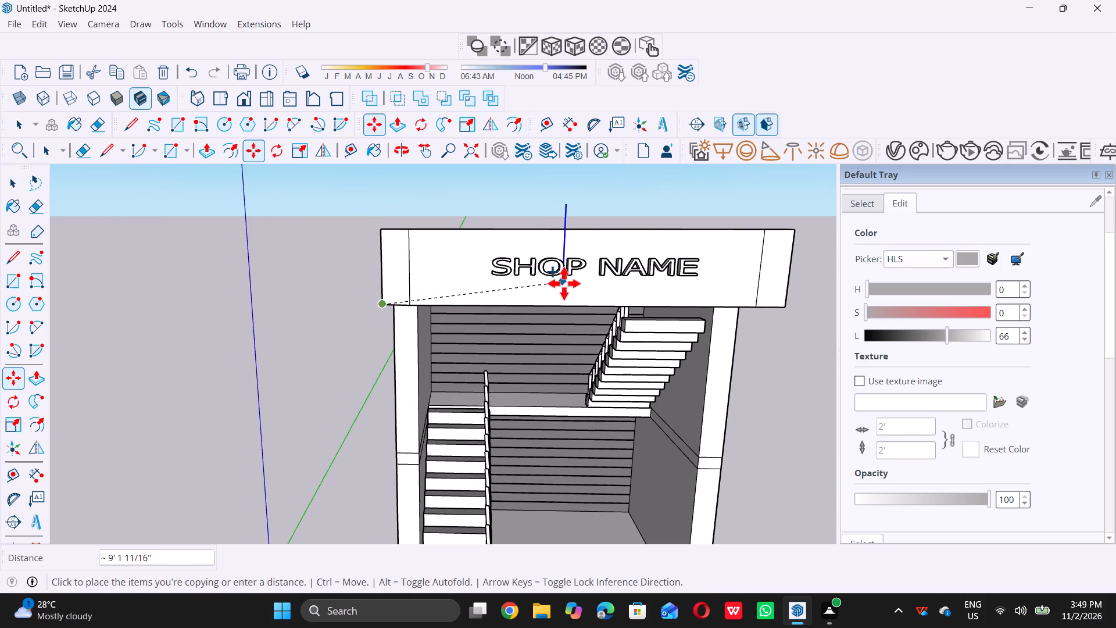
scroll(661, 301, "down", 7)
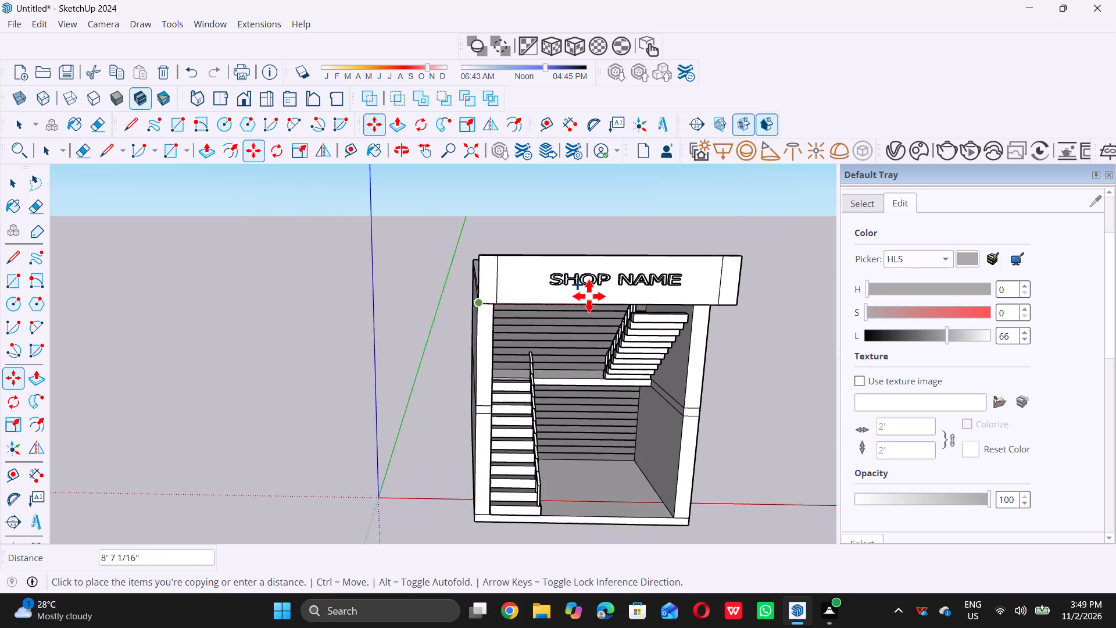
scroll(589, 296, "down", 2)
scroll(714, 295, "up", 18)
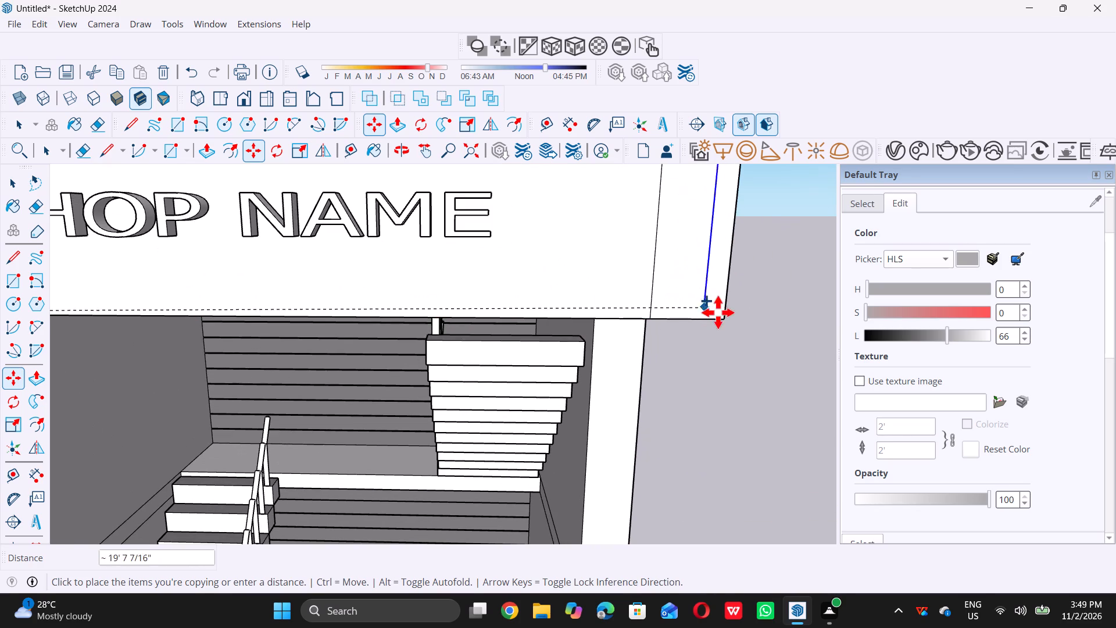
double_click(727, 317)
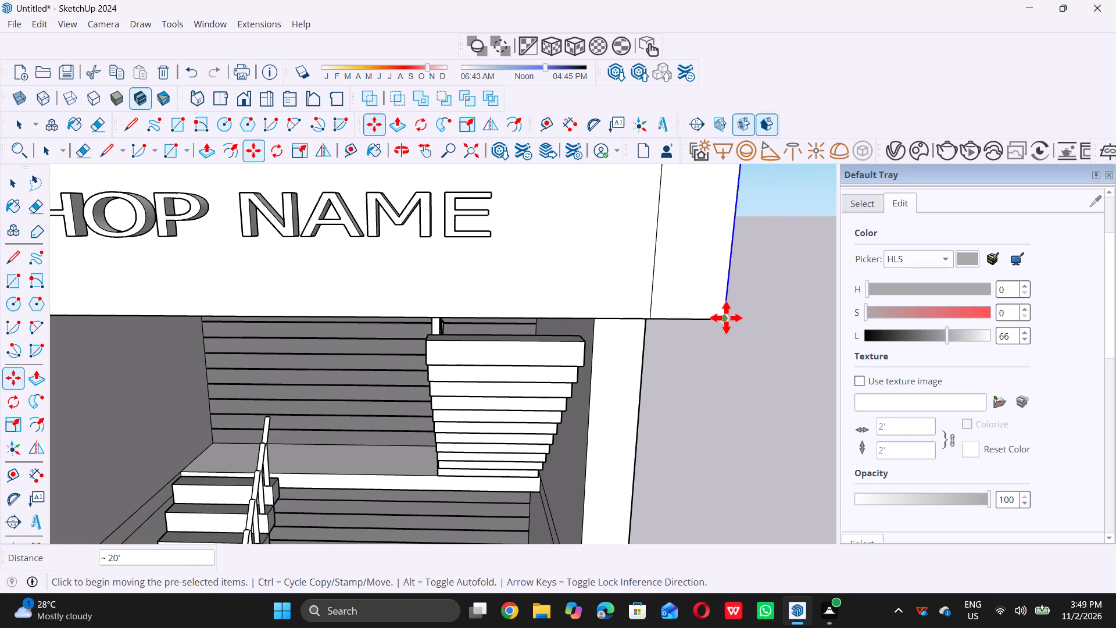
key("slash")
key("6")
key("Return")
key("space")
Examine the front fascia and roof from the front and from above for the divided edge copies.
scroll(726, 317, "down", 5)
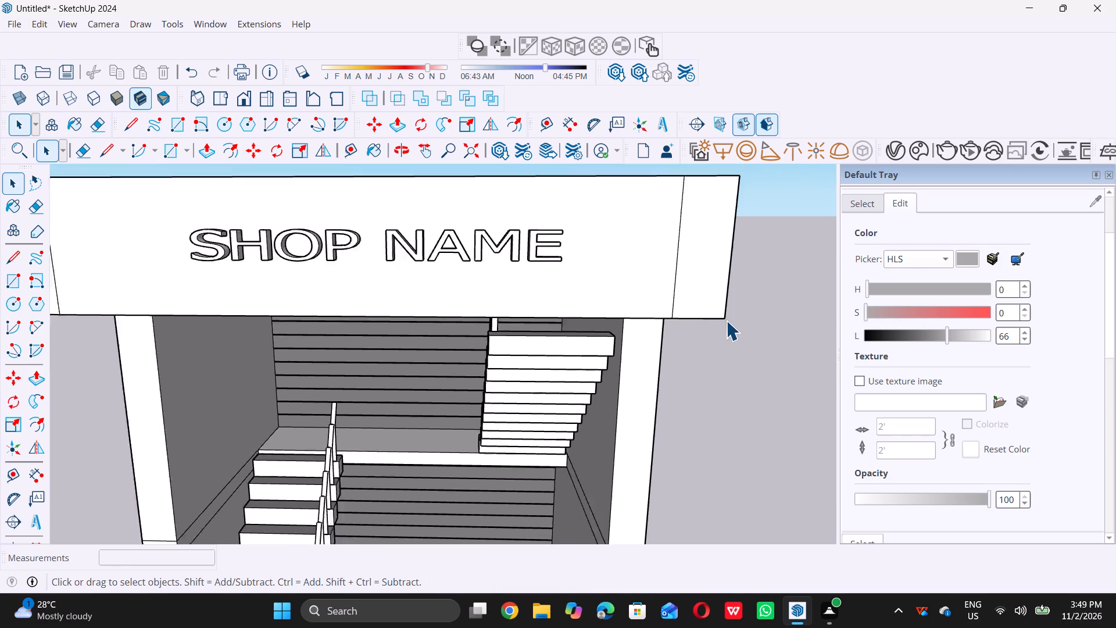
scroll(726, 320, "down", 7)
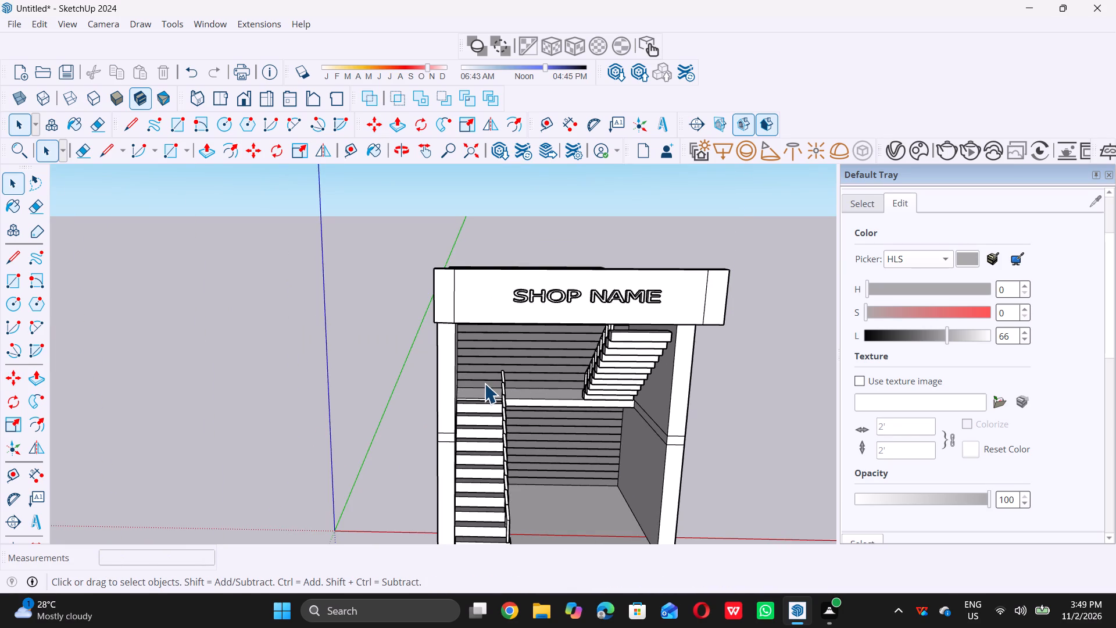
middle_click_drag(484, 382, 470, 363)
middle_click(470, 363)
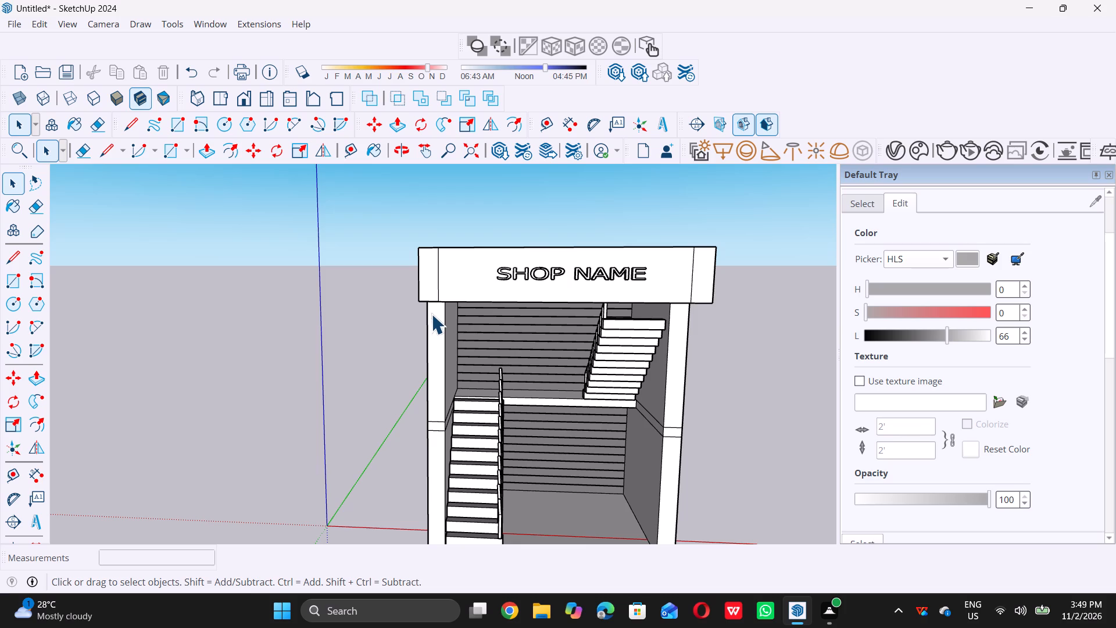
scroll(432, 312, "down", 12)
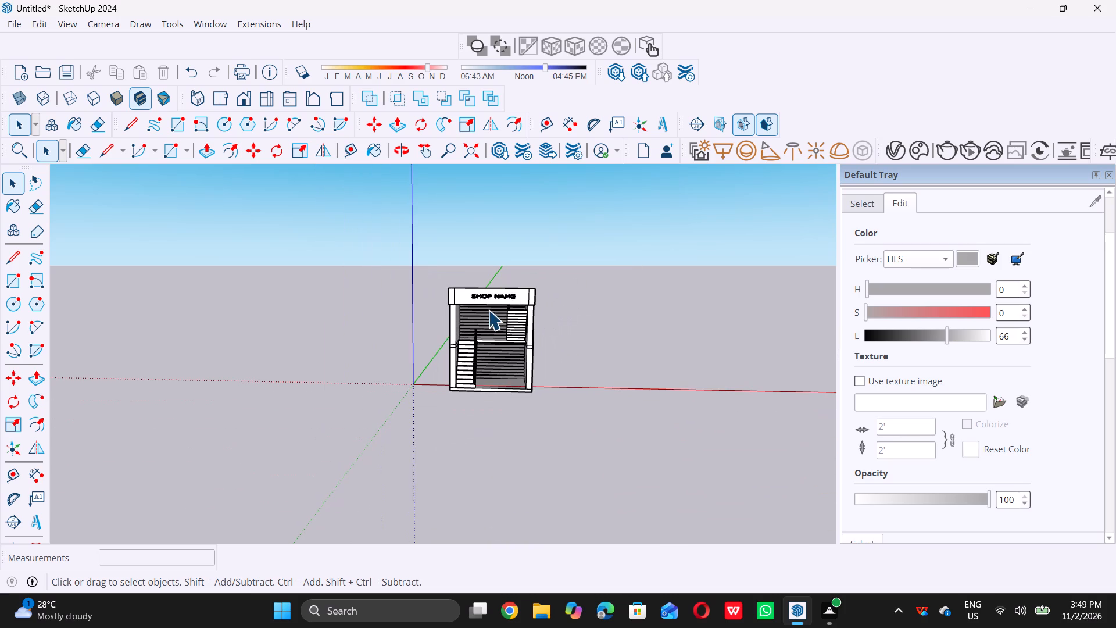
scroll(488, 310, "down", 6)
middle_click_drag(427, 302, 473, 394)
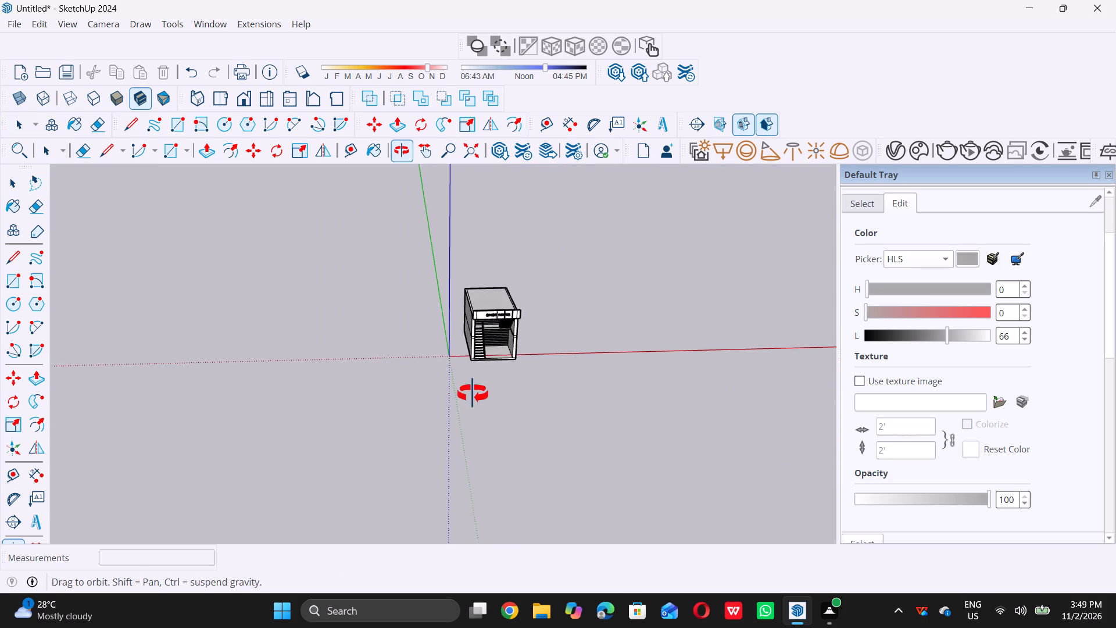
middle_click_drag(473, 394, 473, 455)
scroll(473, 440, "down", 1)
scroll(506, 331, "up", 7)
scroll(435, 358, "up", 5)
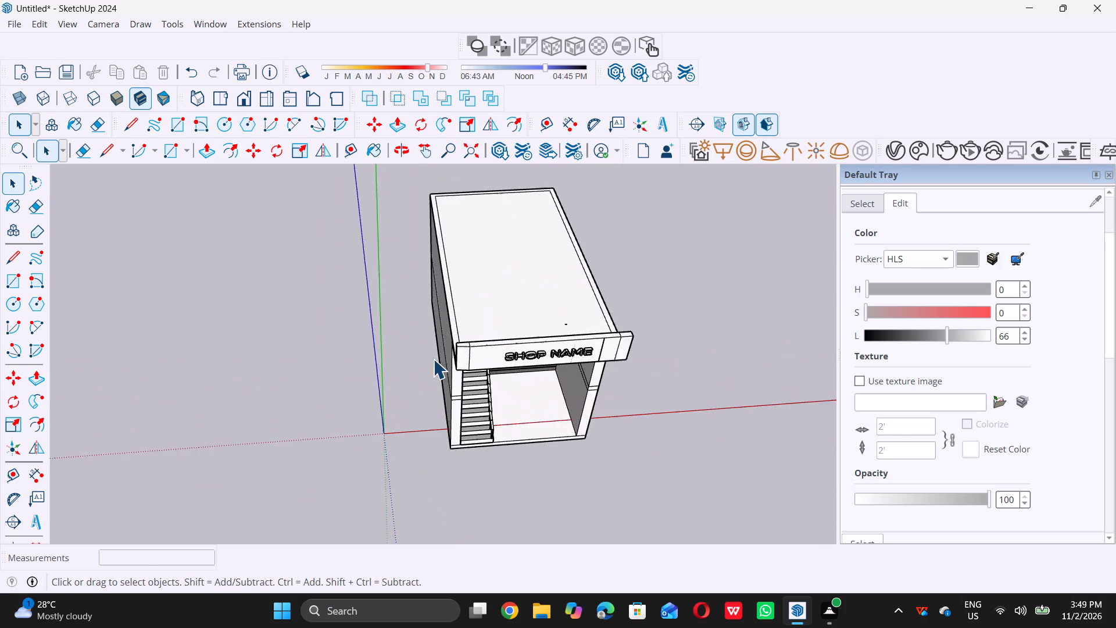
scroll(433, 359, "up", 2)
middle_click_drag(561, 375, 537, 306)
middle_click(536, 306)
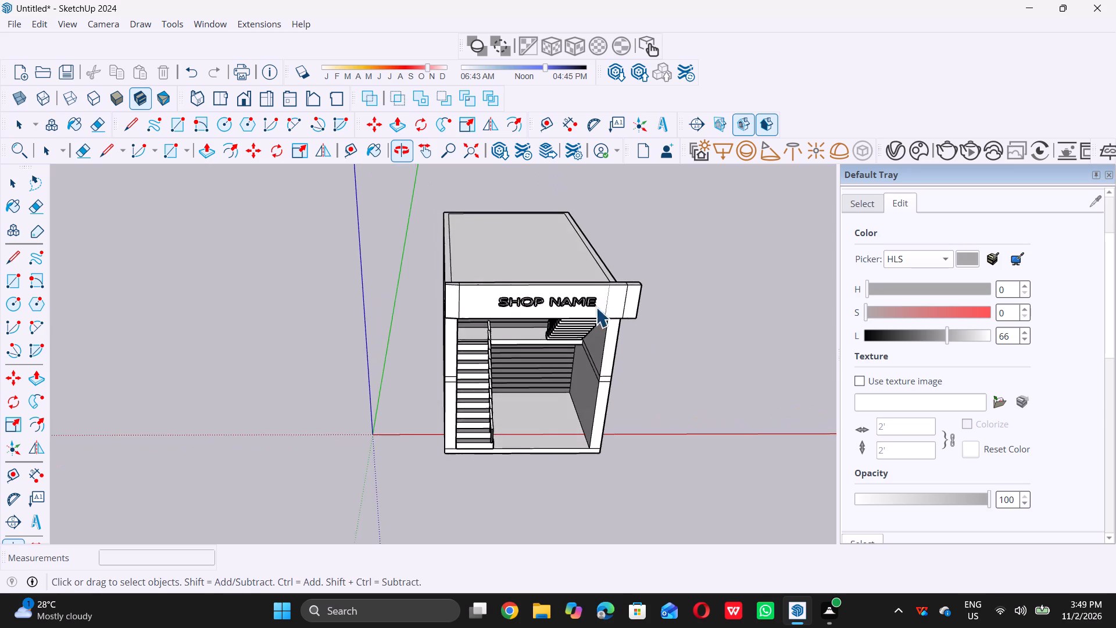
scroll(618, 301, "up", 11)
scroll(595, 313, "down", 12)
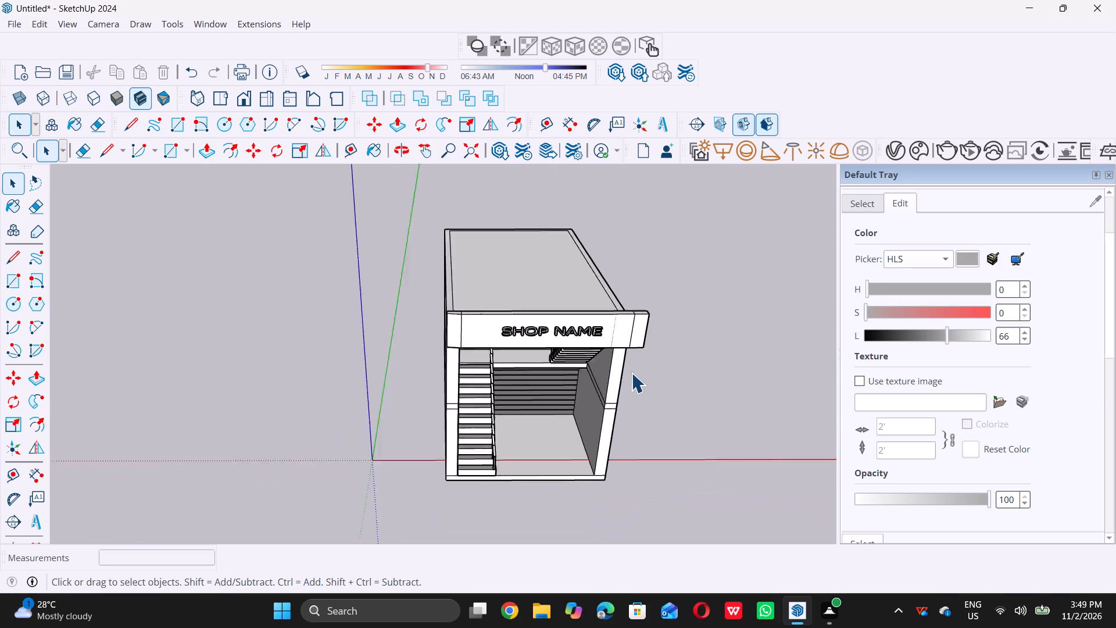
scroll(631, 373, "down", 6)
middle_click_drag(546, 392, 591, 397)
scroll(627, 330, "up", 6)
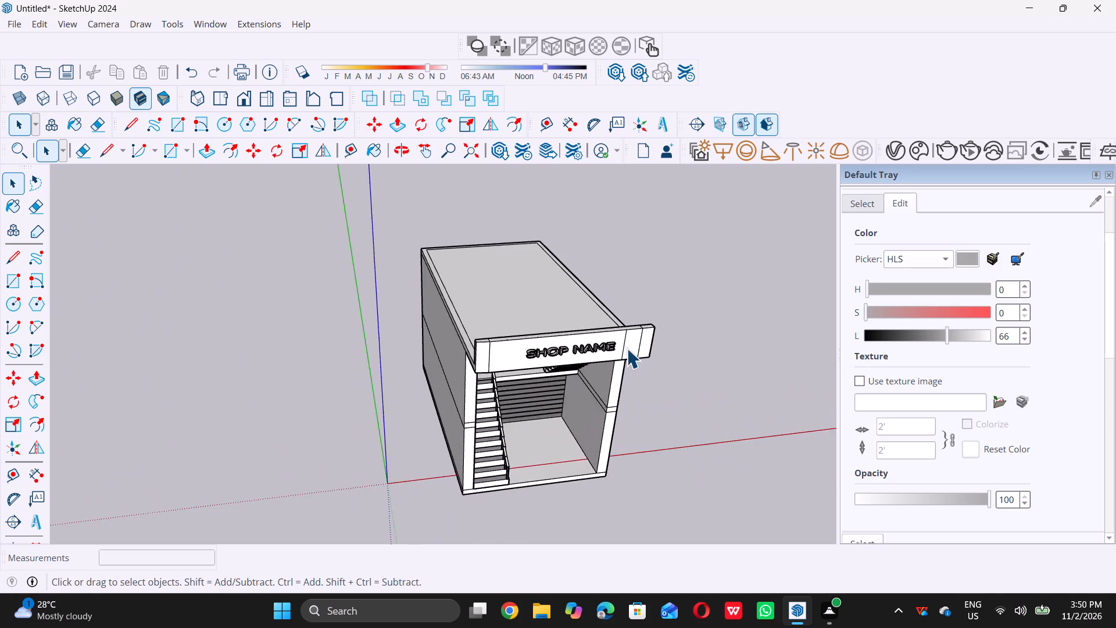
scroll(627, 348, "up", 6)
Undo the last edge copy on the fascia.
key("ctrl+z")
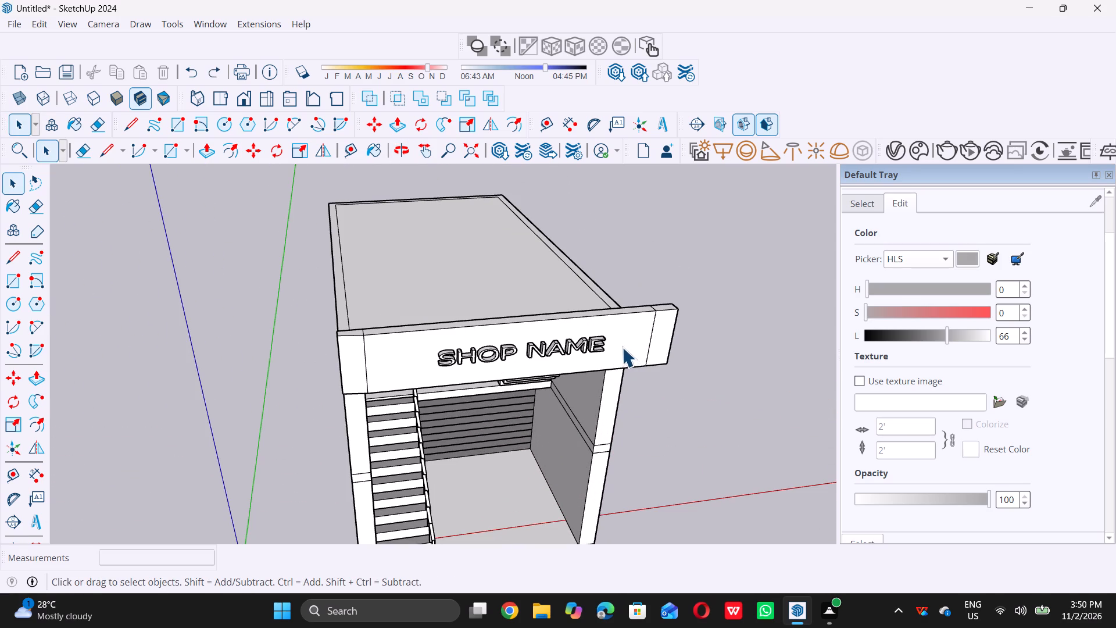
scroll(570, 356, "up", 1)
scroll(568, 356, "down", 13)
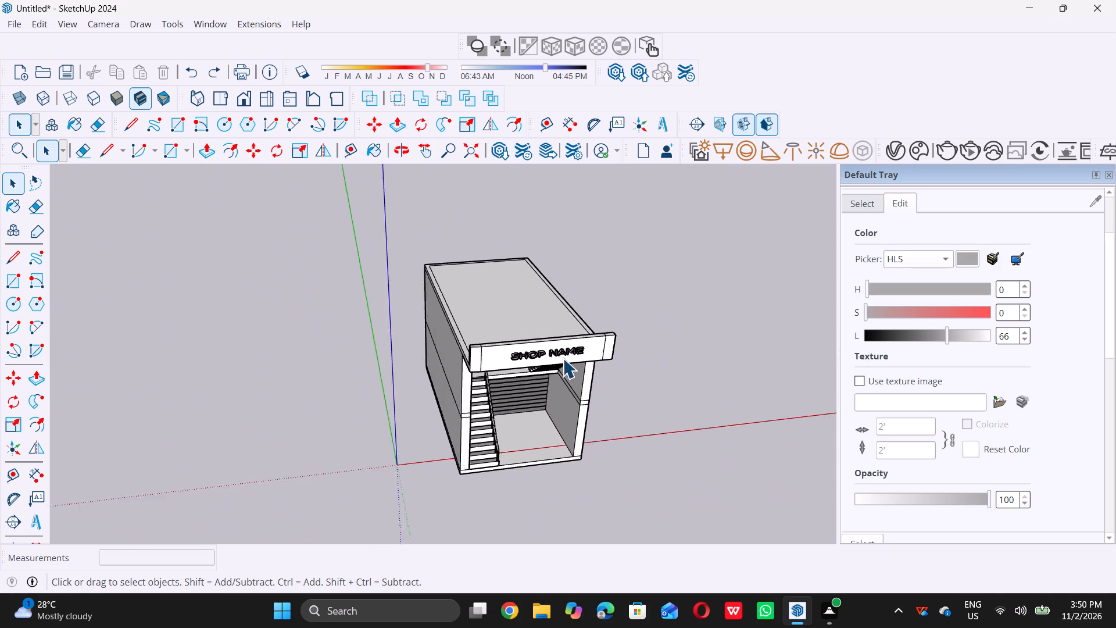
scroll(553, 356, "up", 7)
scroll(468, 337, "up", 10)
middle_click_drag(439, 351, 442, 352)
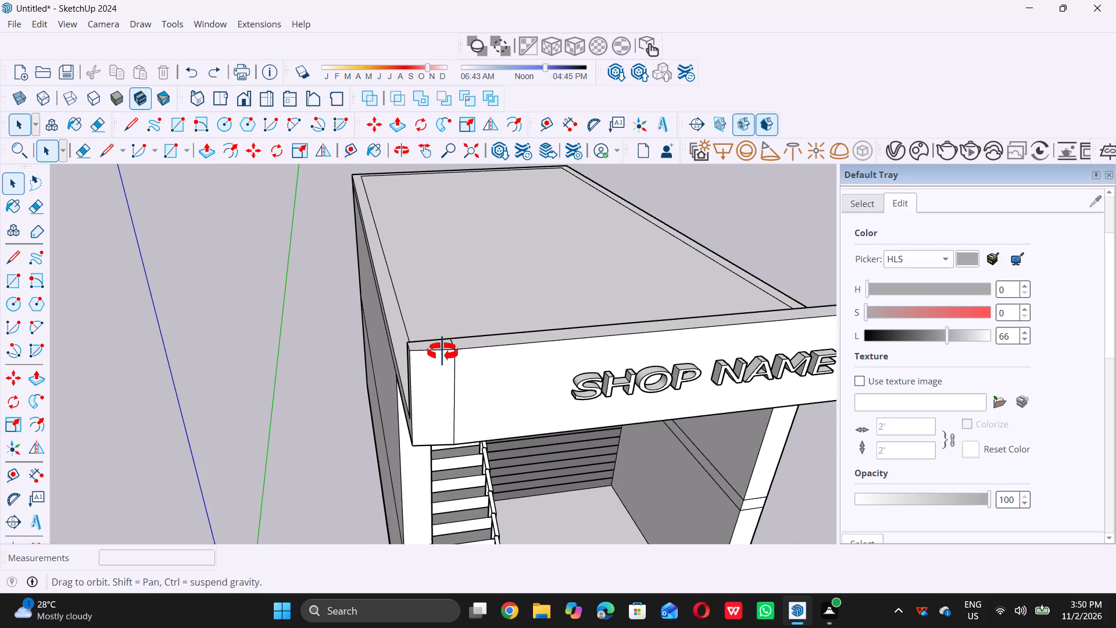
Undo one more of the recent changes on the fascia.
middle_click_drag(442, 352, 473, 415)
middle_click(473, 415)
scroll(471, 413, "up", 10)
scroll(460, 378, "down", 3)
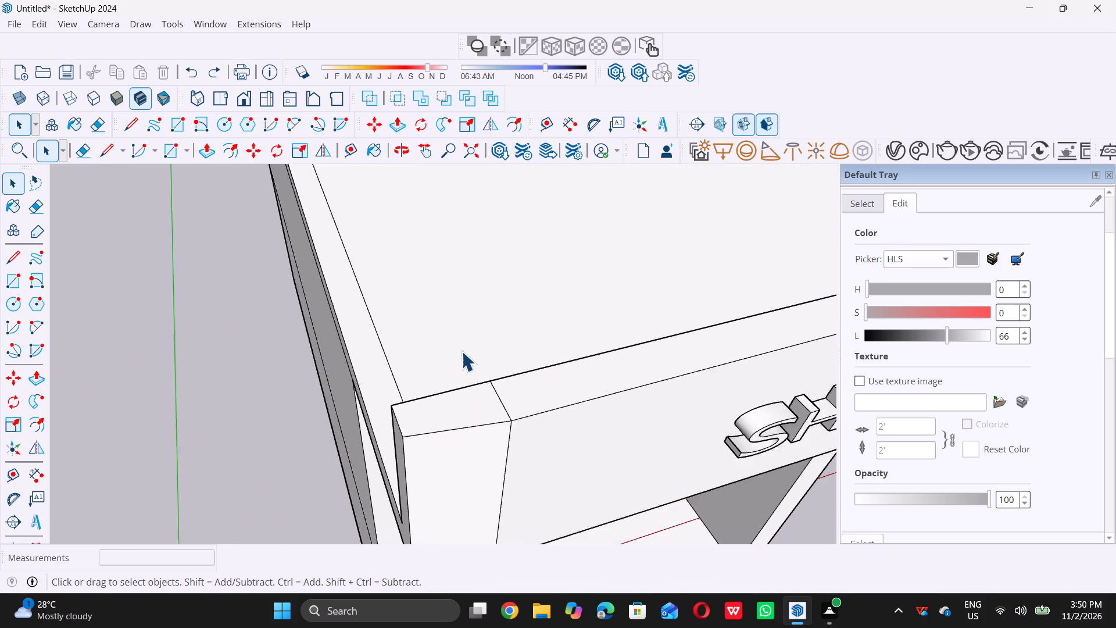
scroll(462, 351, "down", 5)
middle_click_drag(452, 398, 471, 408)
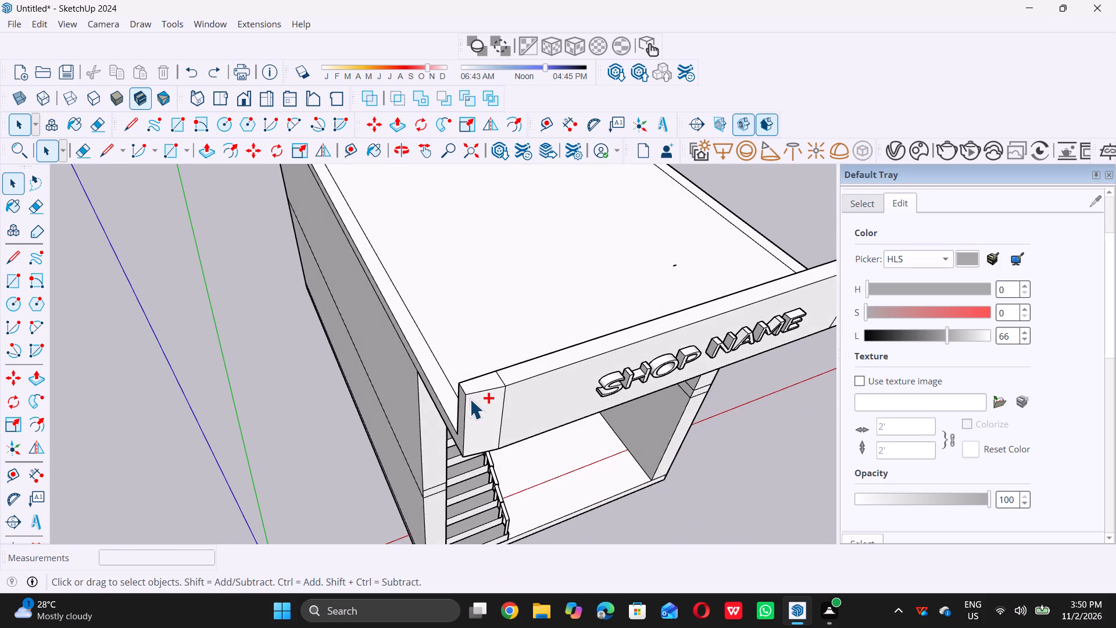
key("ctrl+z")
Push/Pull the small top face at the fascia's stair-side end up 10' to form a post.
scroll(475, 379, "down", 5)
scroll(476, 377, "up", 10)
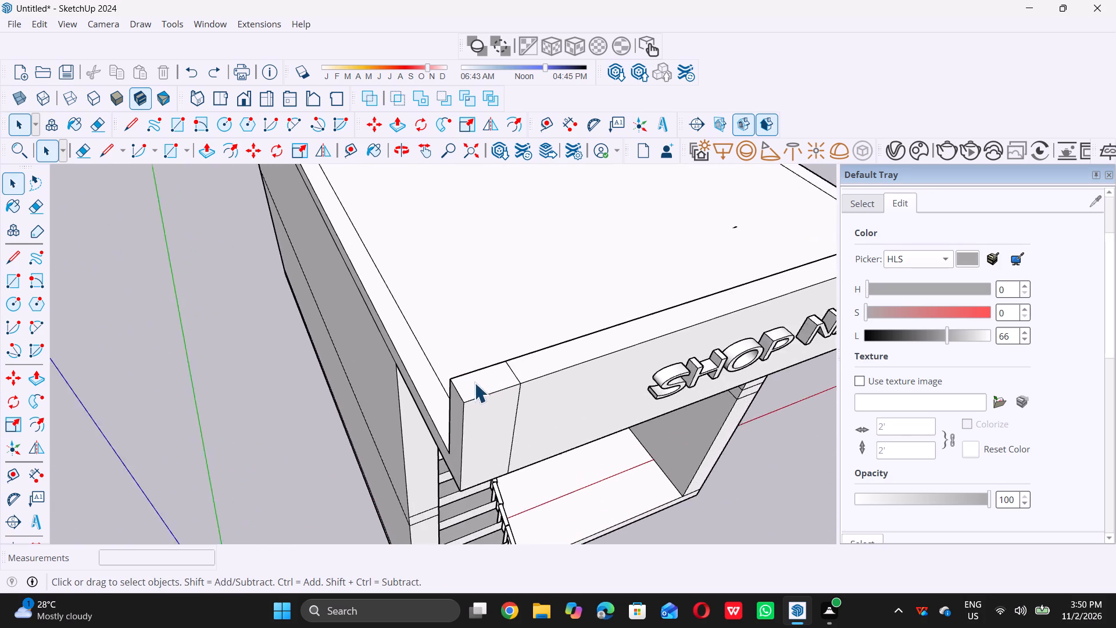
scroll(474, 383, "up", 5)
double_click(490, 386)
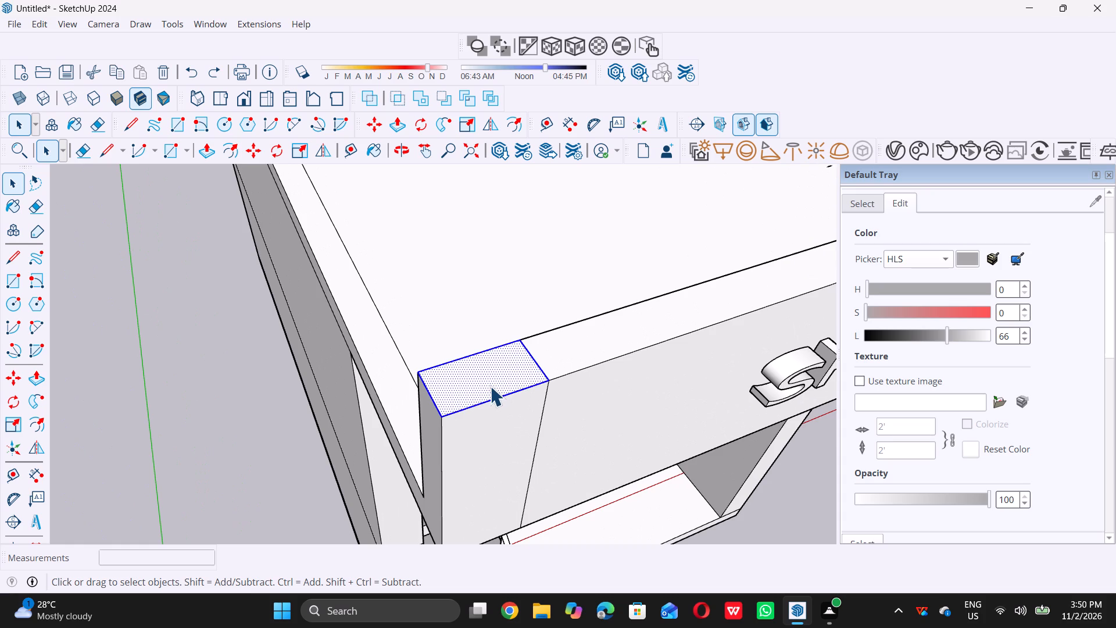
key("p")
left_click(490, 386)
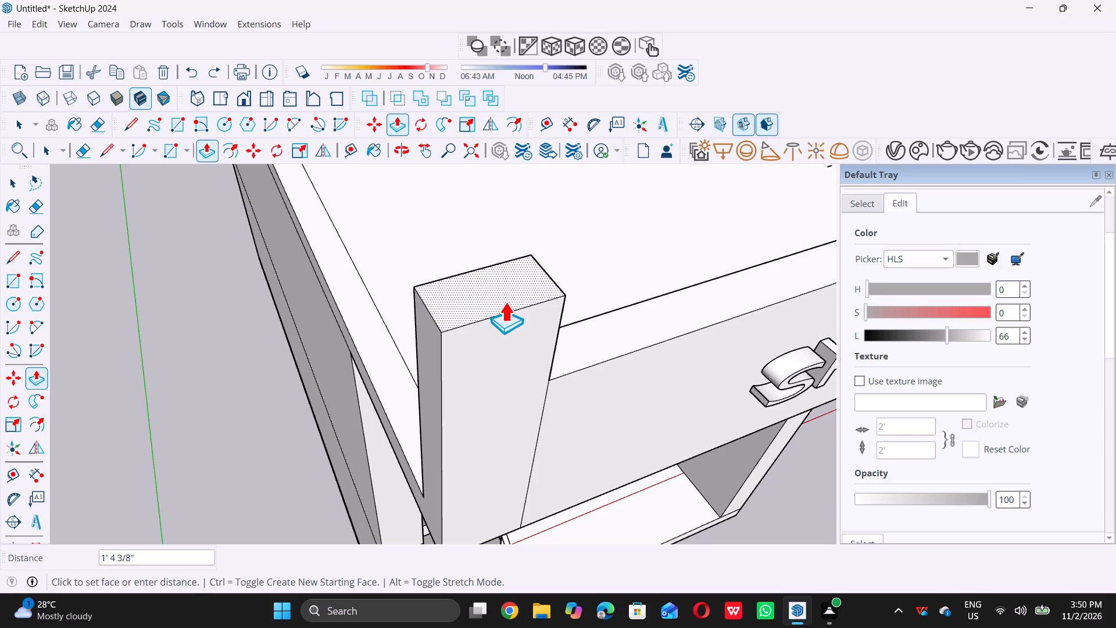
type("10")
key("apostrophe")
key("Return")
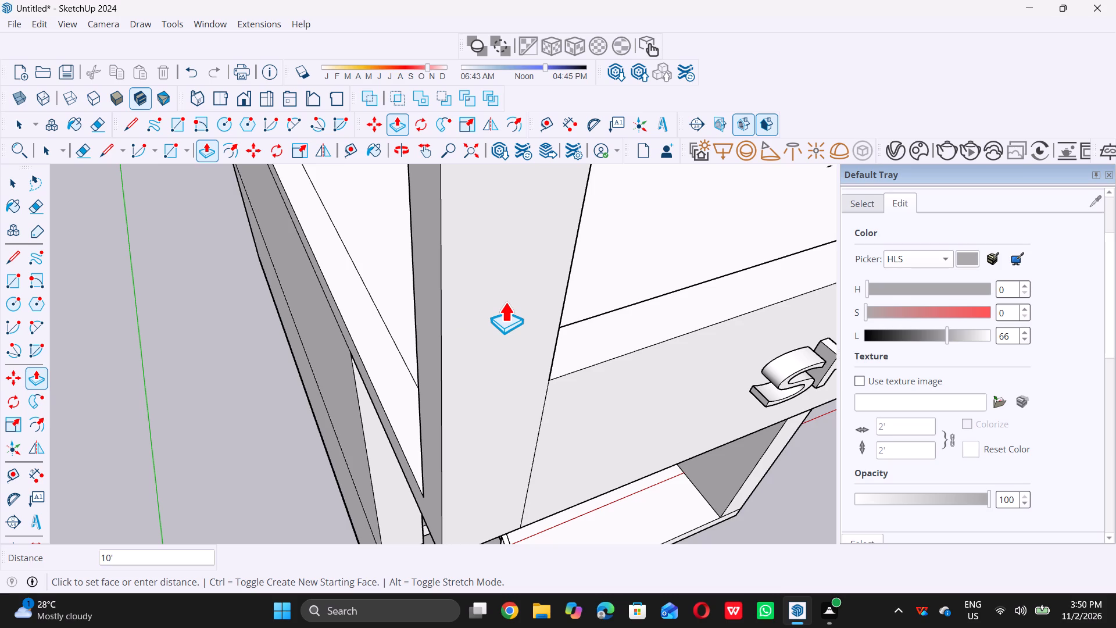
scroll(293, 281, "down", 13)
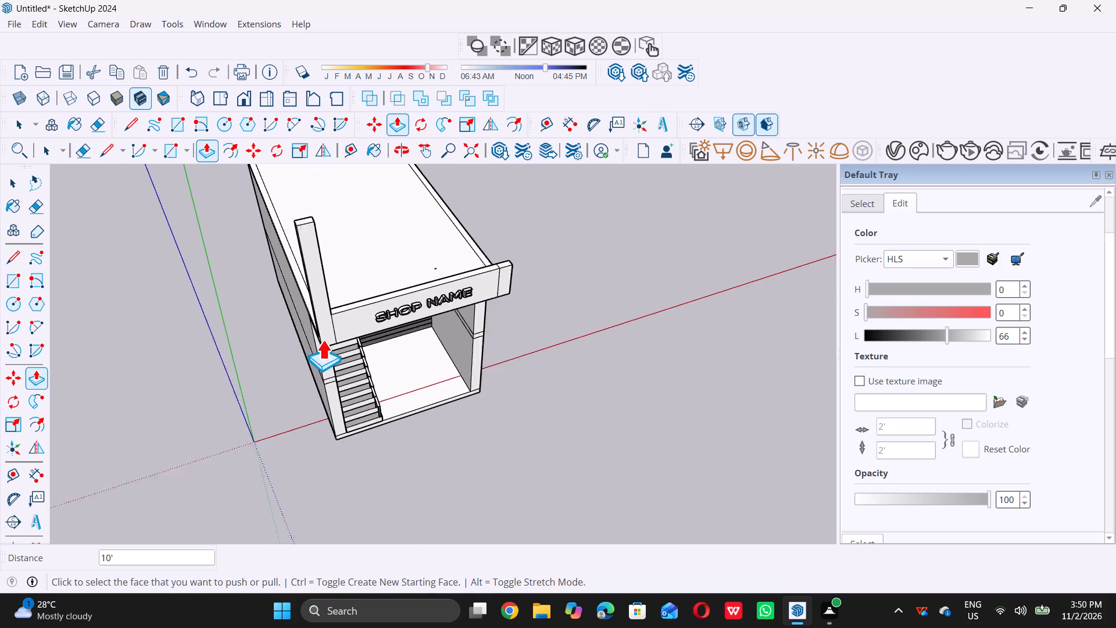
key("space")
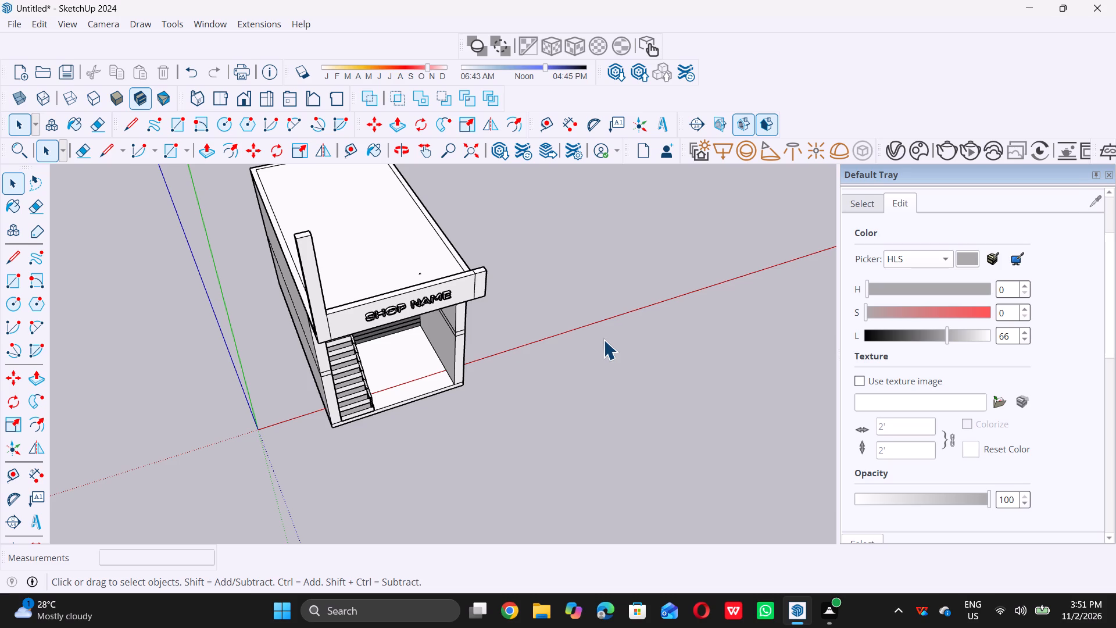
Push/Pull the small top face at the fascia's opposite end, beyond the final E, up 10' as a matching post.
scroll(400, 446, "down", 6)
middle_click_drag(412, 472, 500, 501)
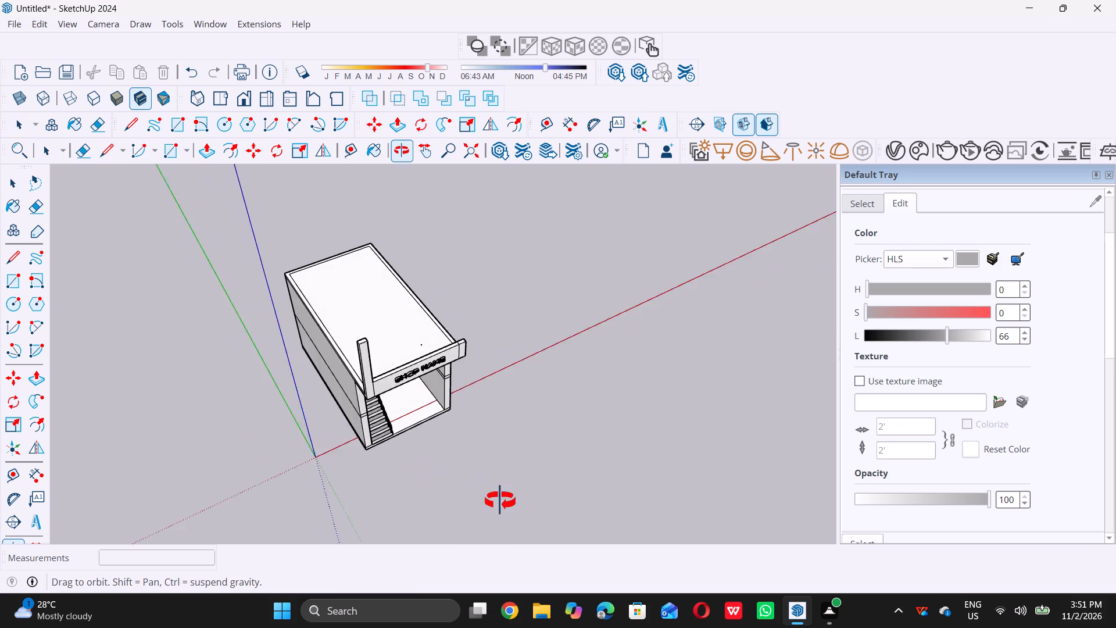
middle_click_drag(500, 501, 524, 509)
scroll(546, 403, "up", 6)
scroll(437, 295, "up", 6)
scroll(474, 323, "up", 8)
left_click(487, 327)
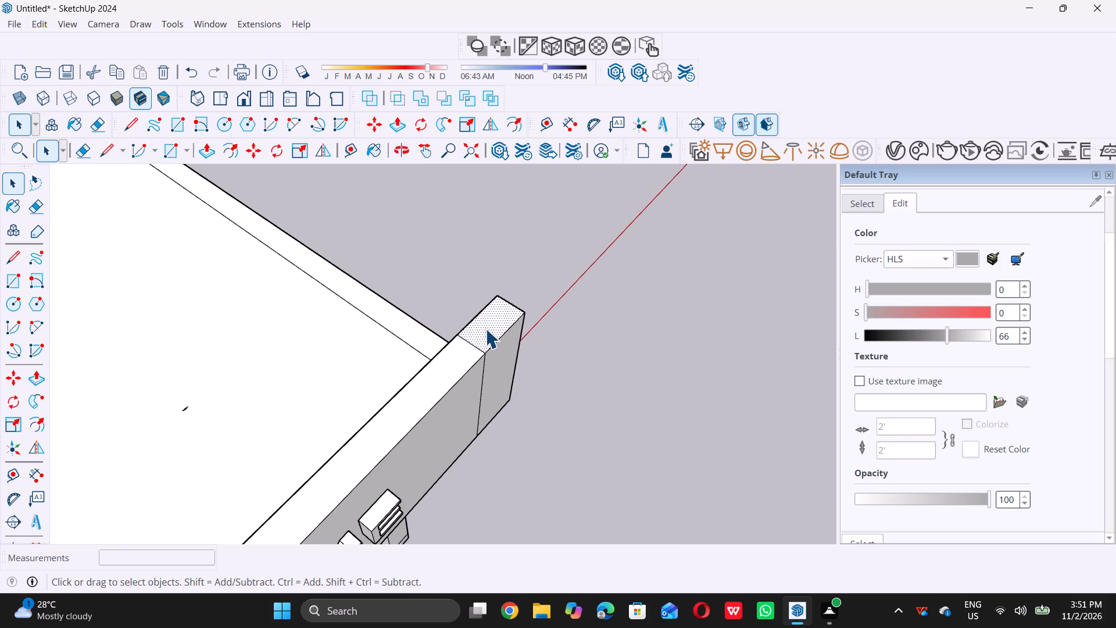
key("p")
left_click(485, 329)
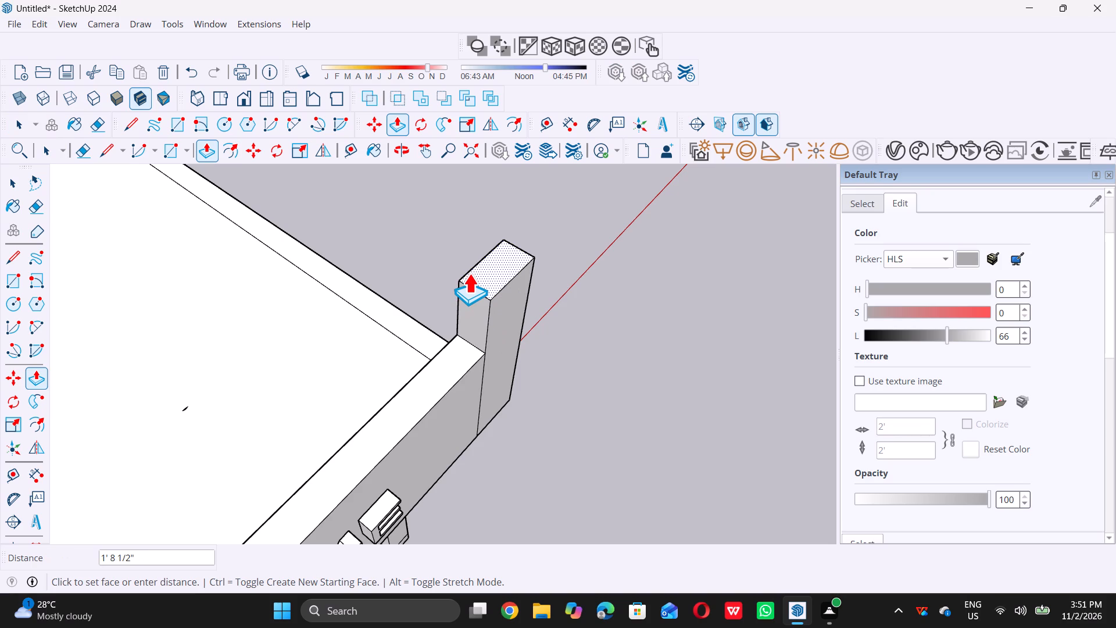
type("10'")
key("Return")
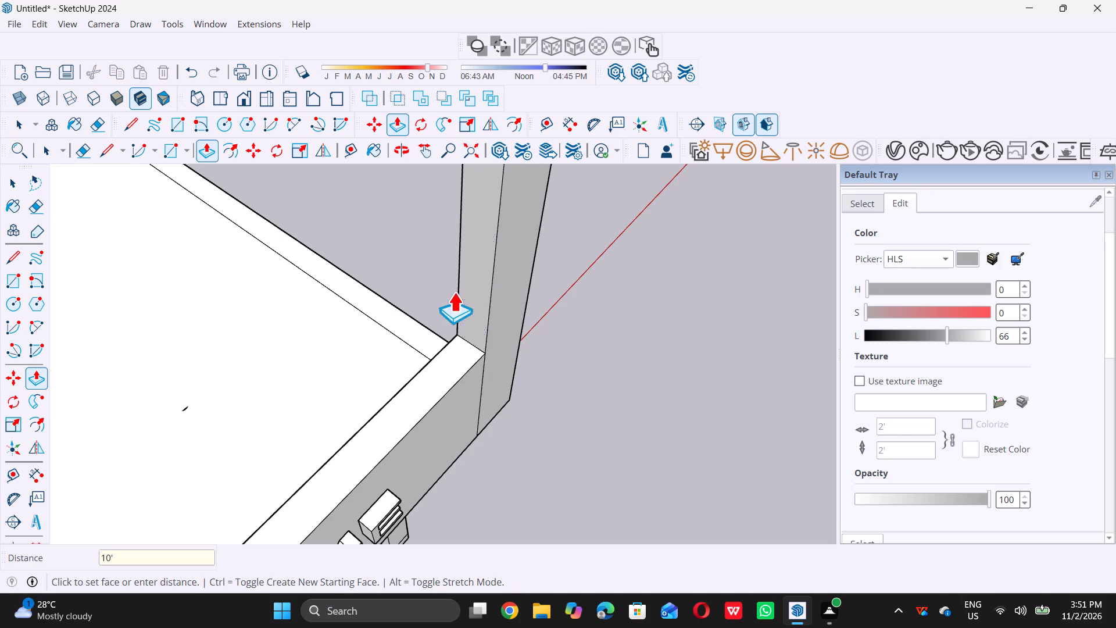
scroll(454, 292, "down", 15)
key("space")
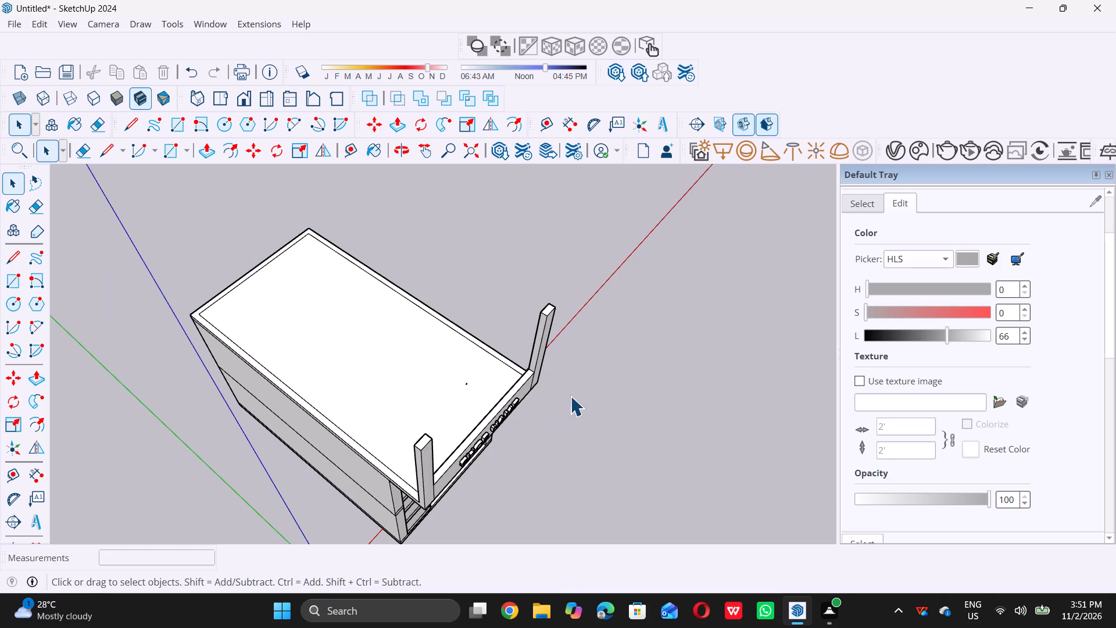
Examine the two front posts and the roof from several angles.
scroll(570, 396, "down", 5)
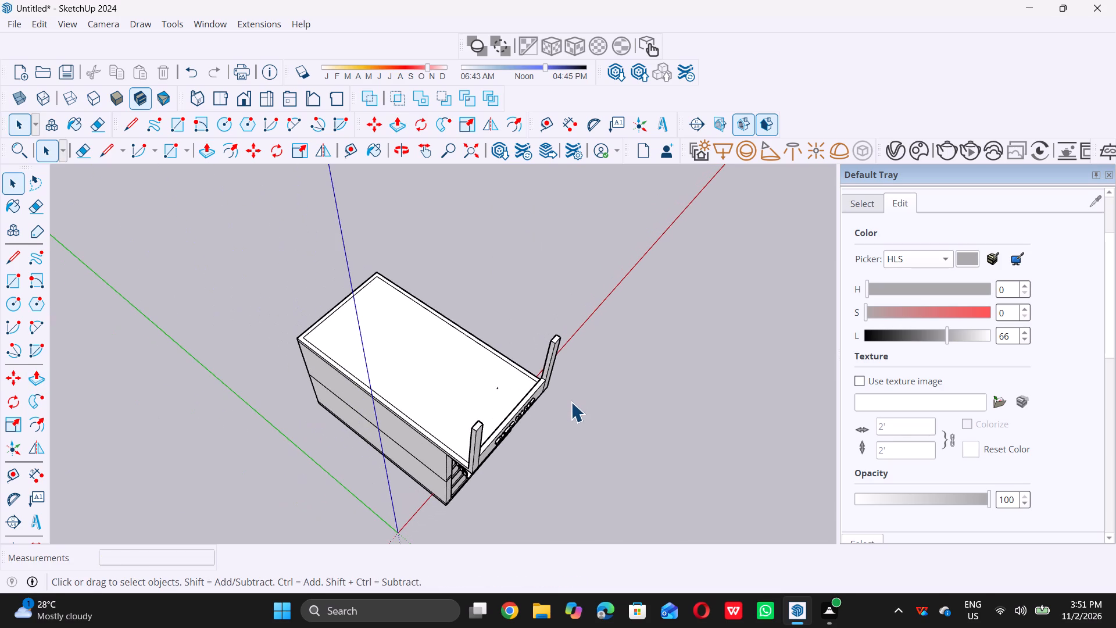
scroll(545, 426, "down", 6)
middle_click_drag(541, 432, 473, 337)
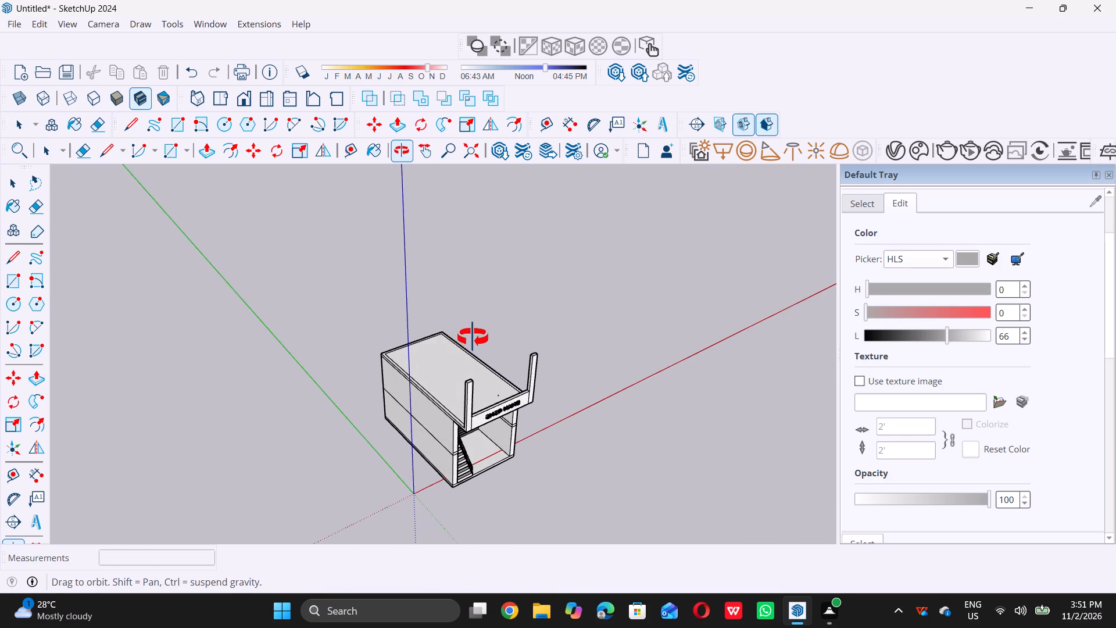
middle_click_drag(473, 337, 510, 345)
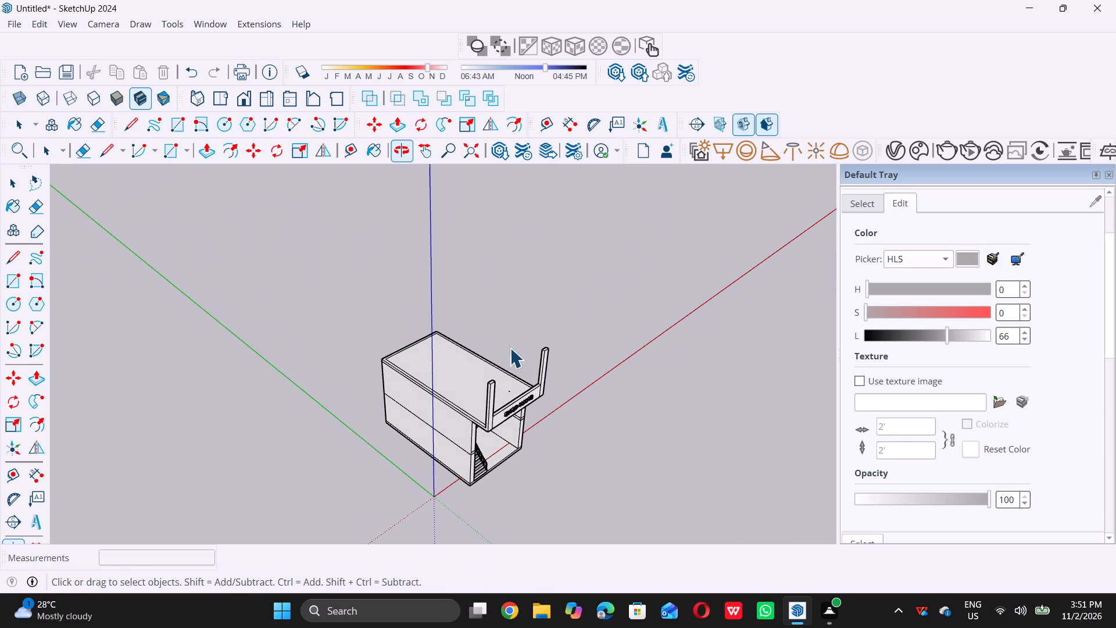
middle_click_drag(501, 393, 508, 365)
scroll(536, 351, "up", 6)
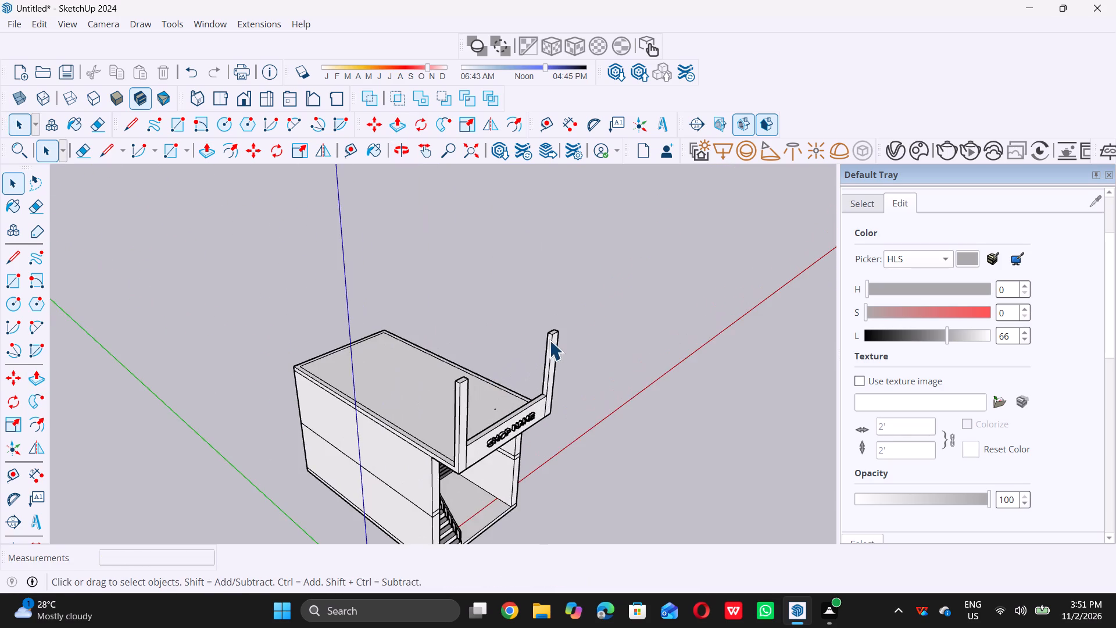
scroll(549, 340, "up", 4)
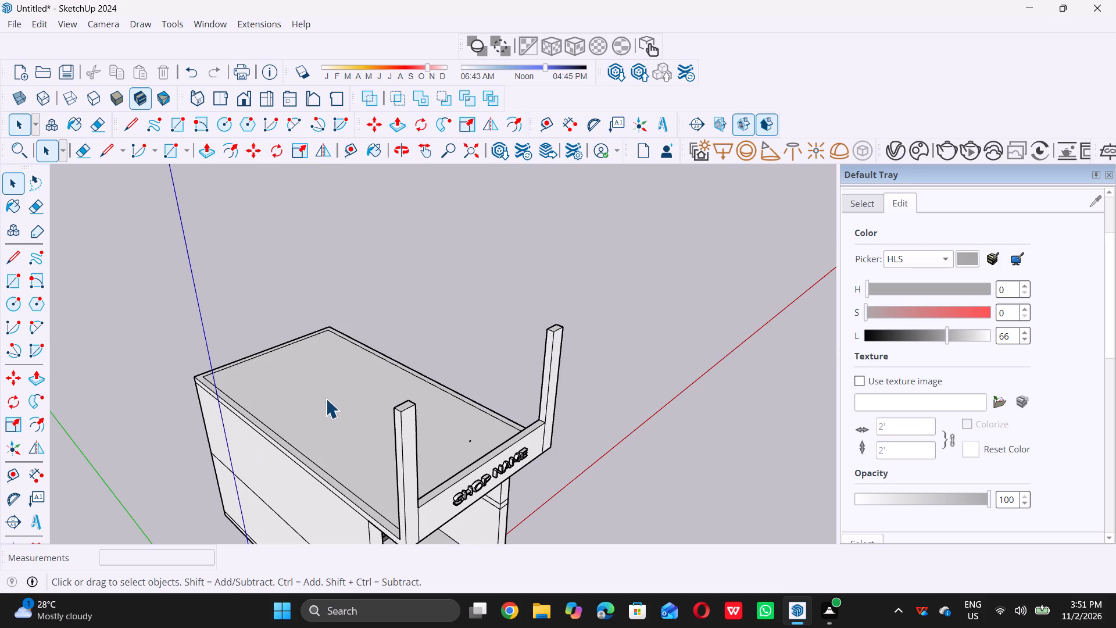
scroll(324, 399, "down", 5)
middle_click_drag(327, 445, 357, 448)
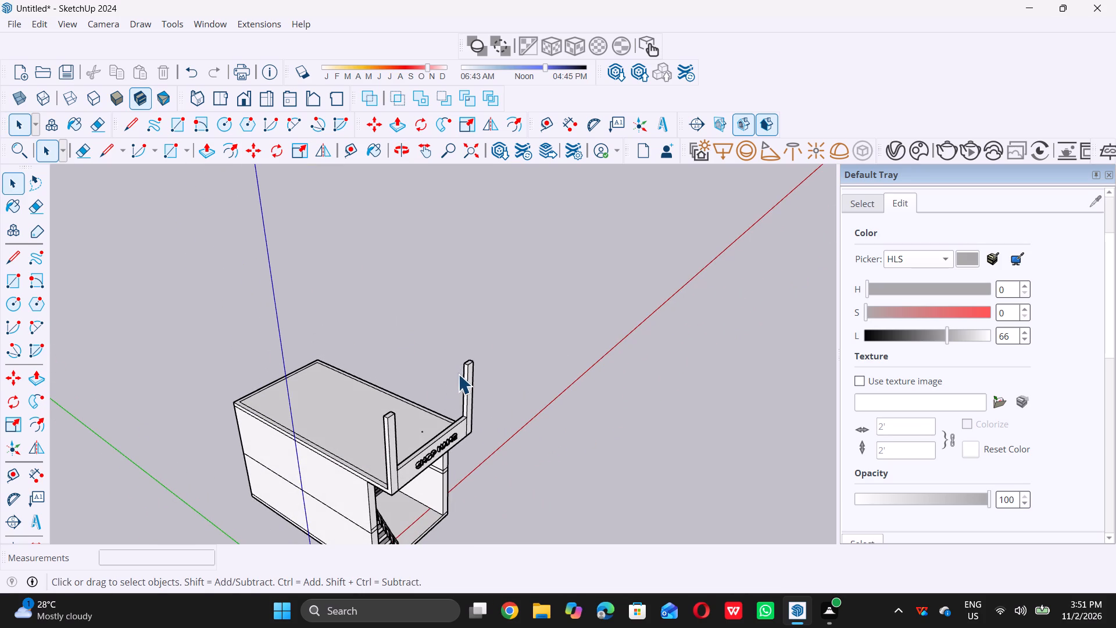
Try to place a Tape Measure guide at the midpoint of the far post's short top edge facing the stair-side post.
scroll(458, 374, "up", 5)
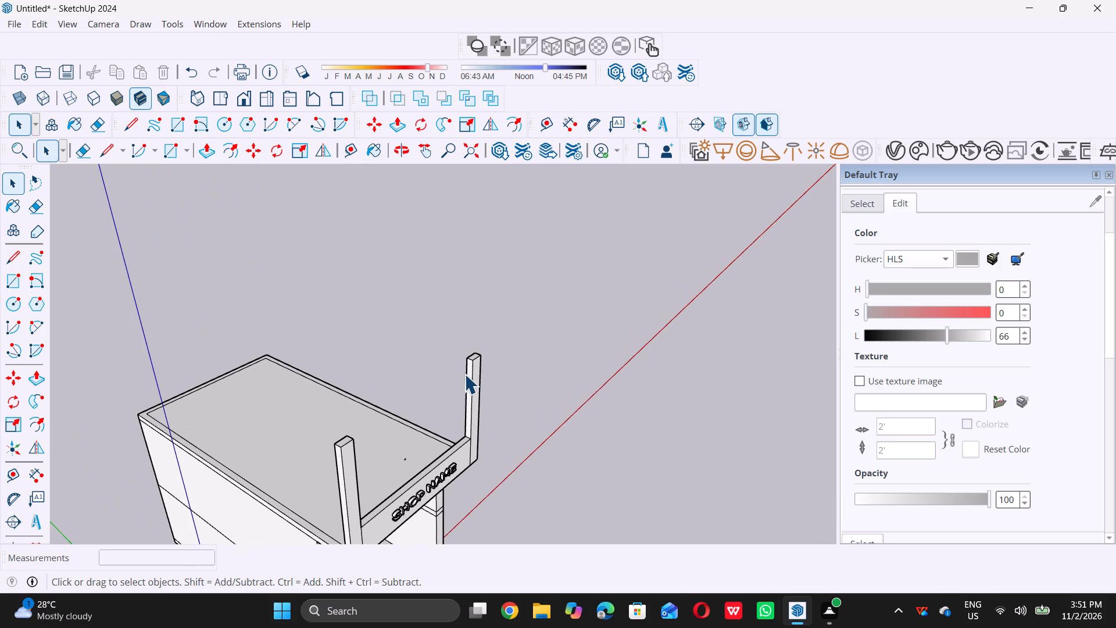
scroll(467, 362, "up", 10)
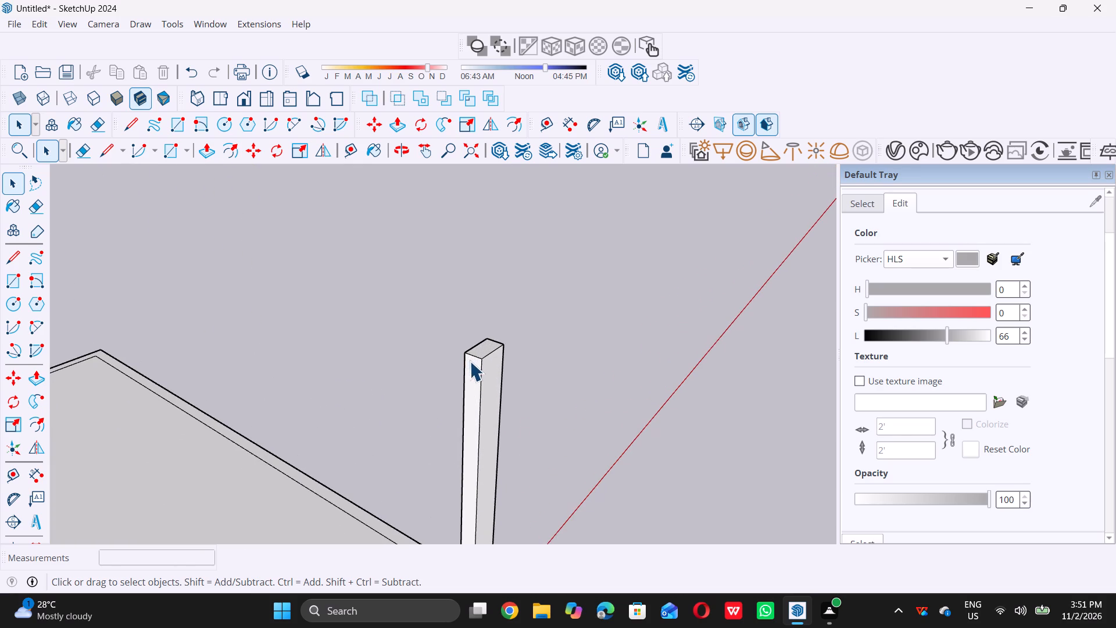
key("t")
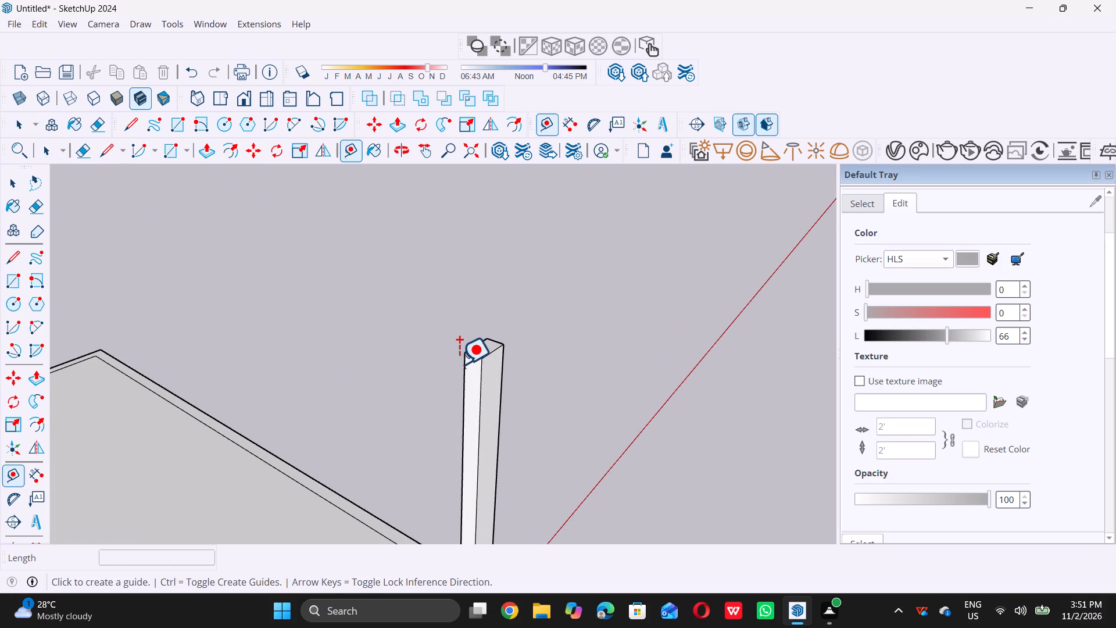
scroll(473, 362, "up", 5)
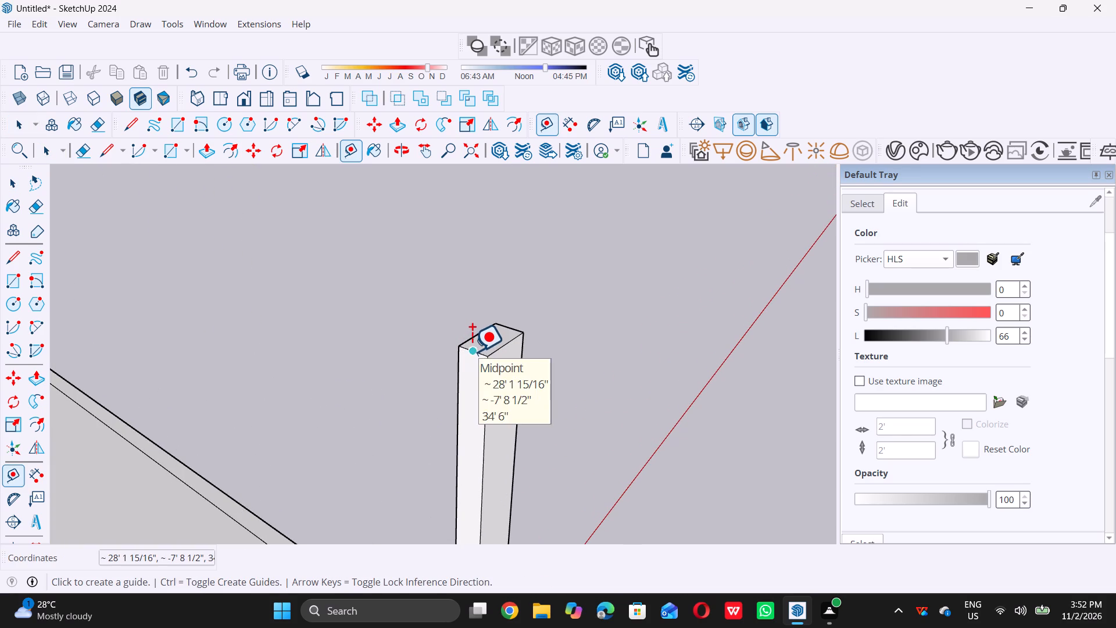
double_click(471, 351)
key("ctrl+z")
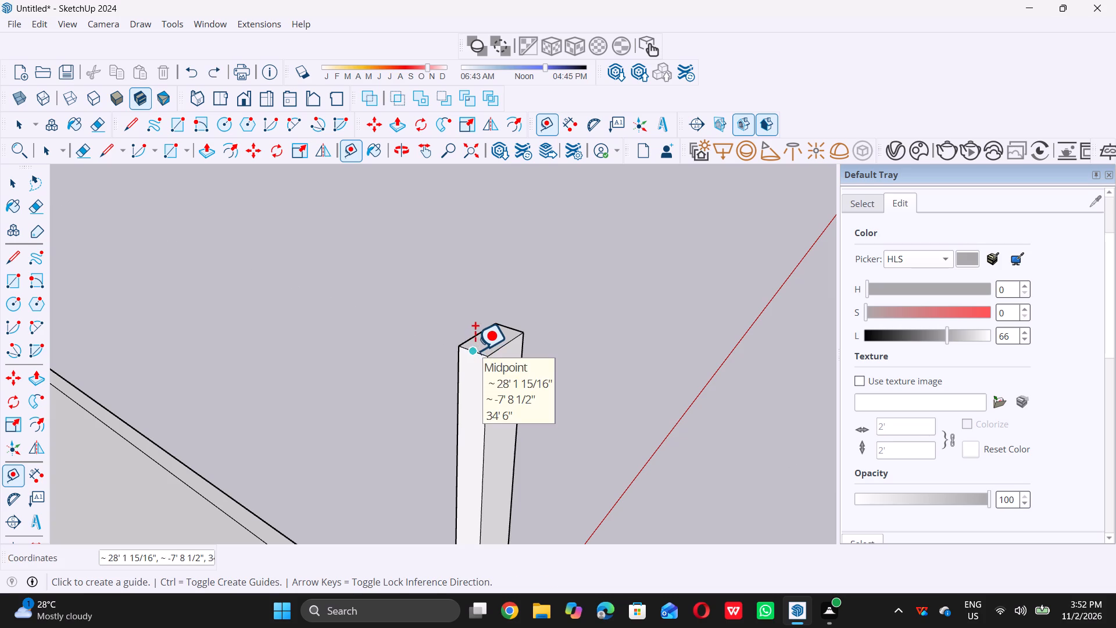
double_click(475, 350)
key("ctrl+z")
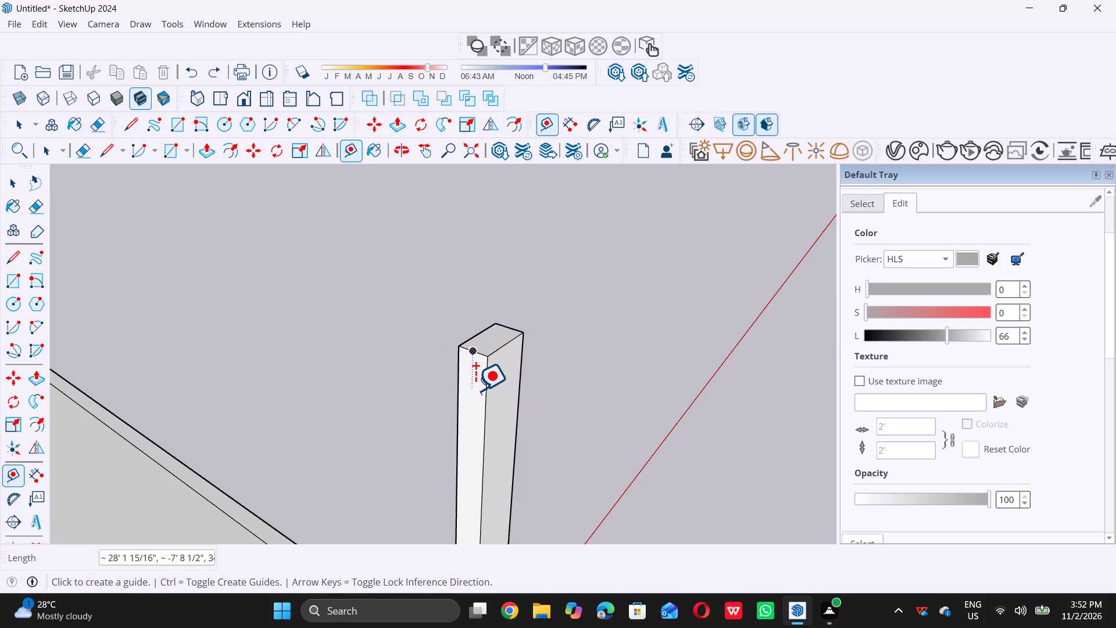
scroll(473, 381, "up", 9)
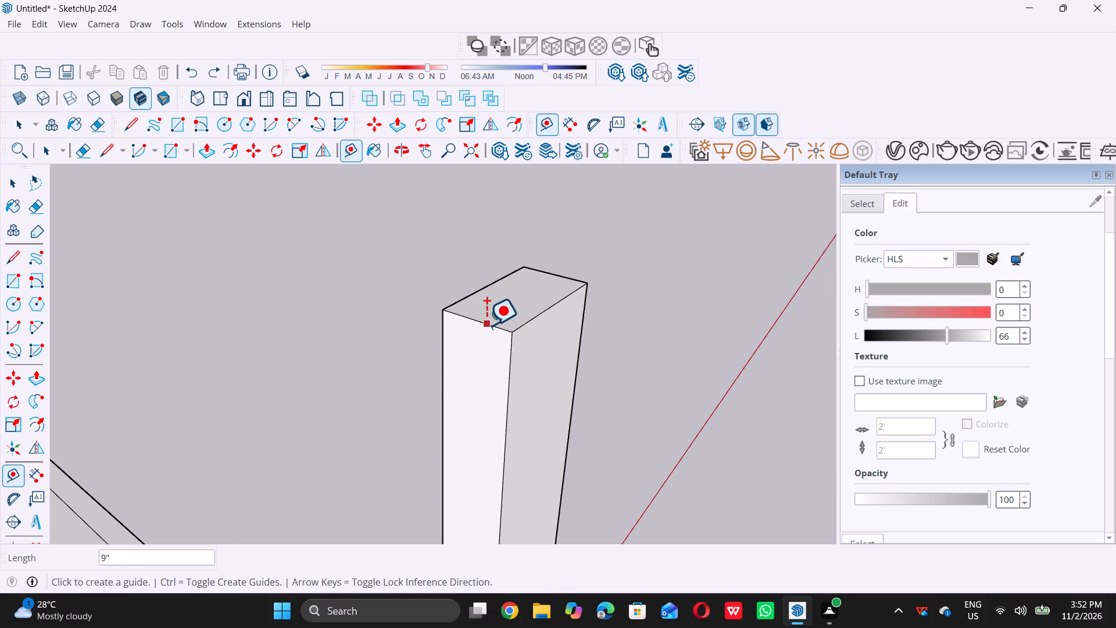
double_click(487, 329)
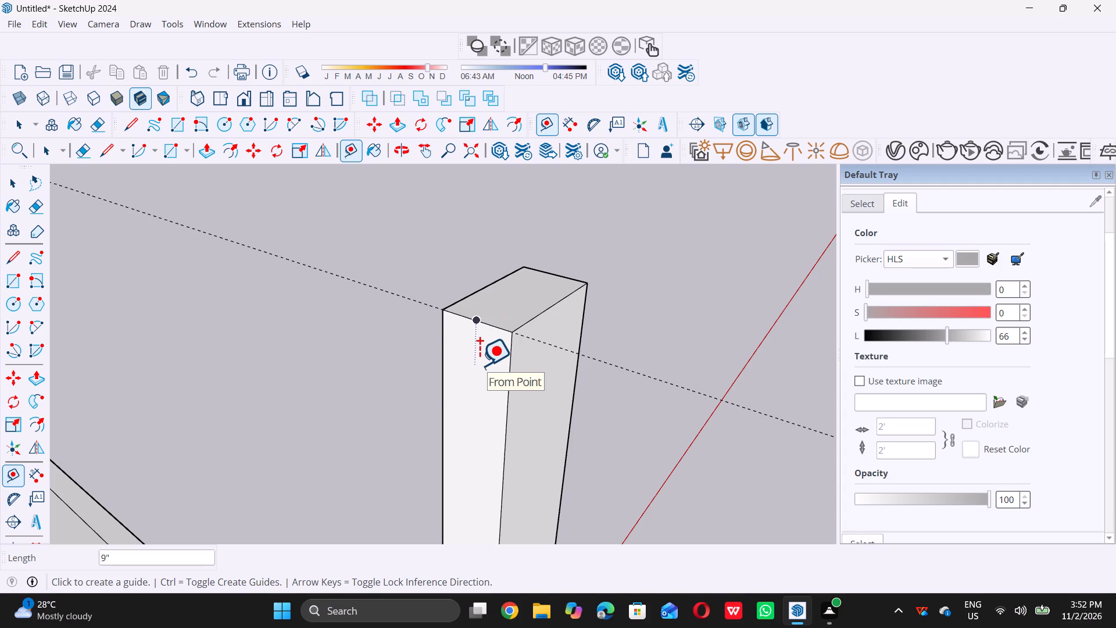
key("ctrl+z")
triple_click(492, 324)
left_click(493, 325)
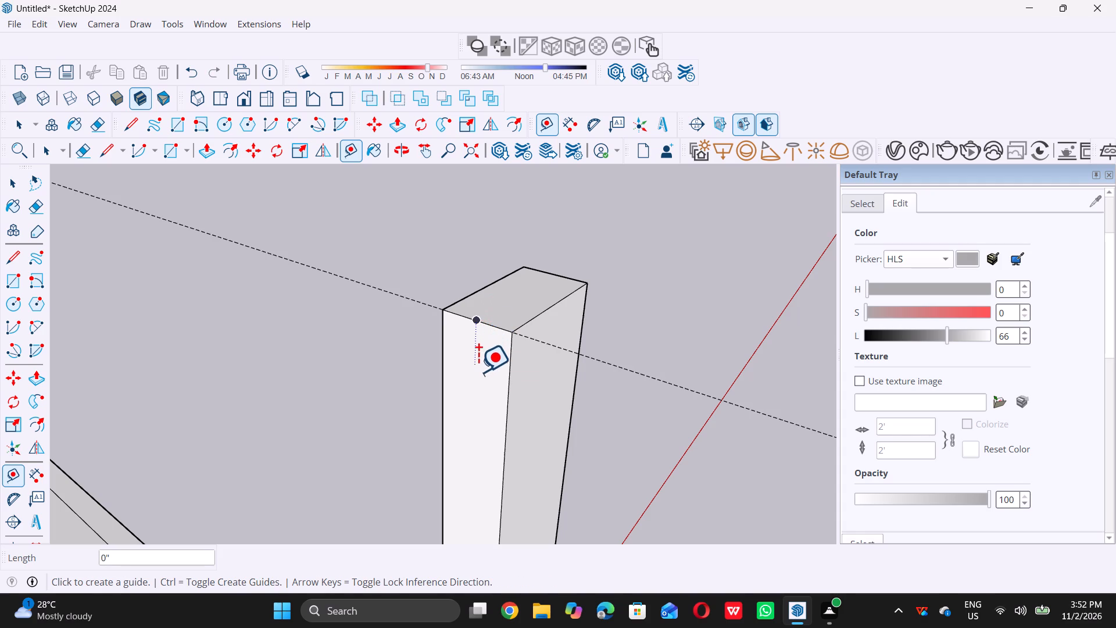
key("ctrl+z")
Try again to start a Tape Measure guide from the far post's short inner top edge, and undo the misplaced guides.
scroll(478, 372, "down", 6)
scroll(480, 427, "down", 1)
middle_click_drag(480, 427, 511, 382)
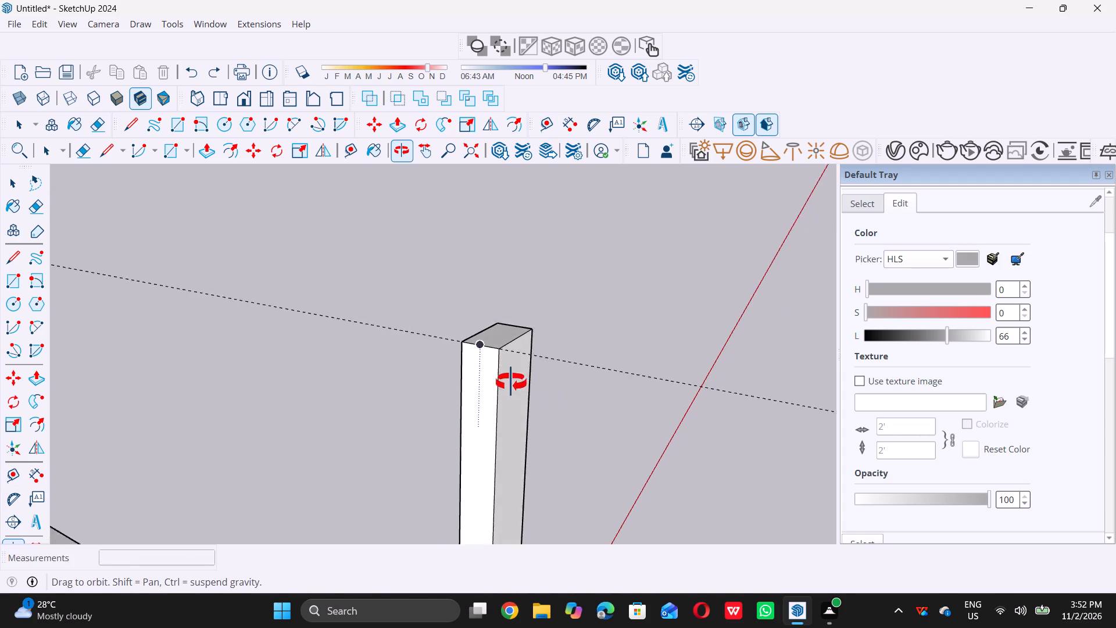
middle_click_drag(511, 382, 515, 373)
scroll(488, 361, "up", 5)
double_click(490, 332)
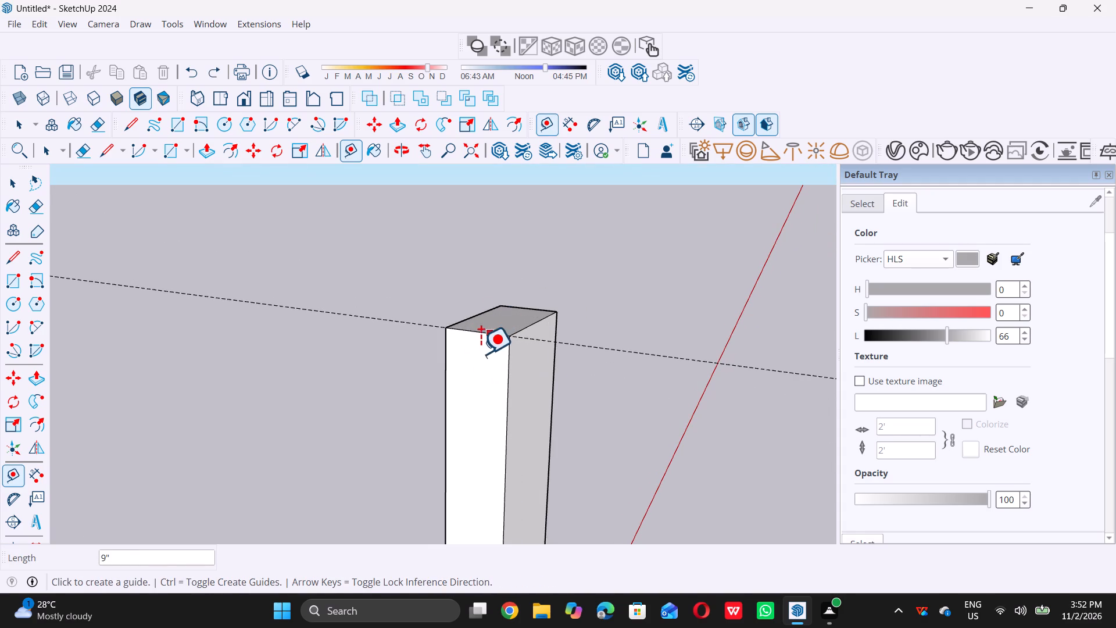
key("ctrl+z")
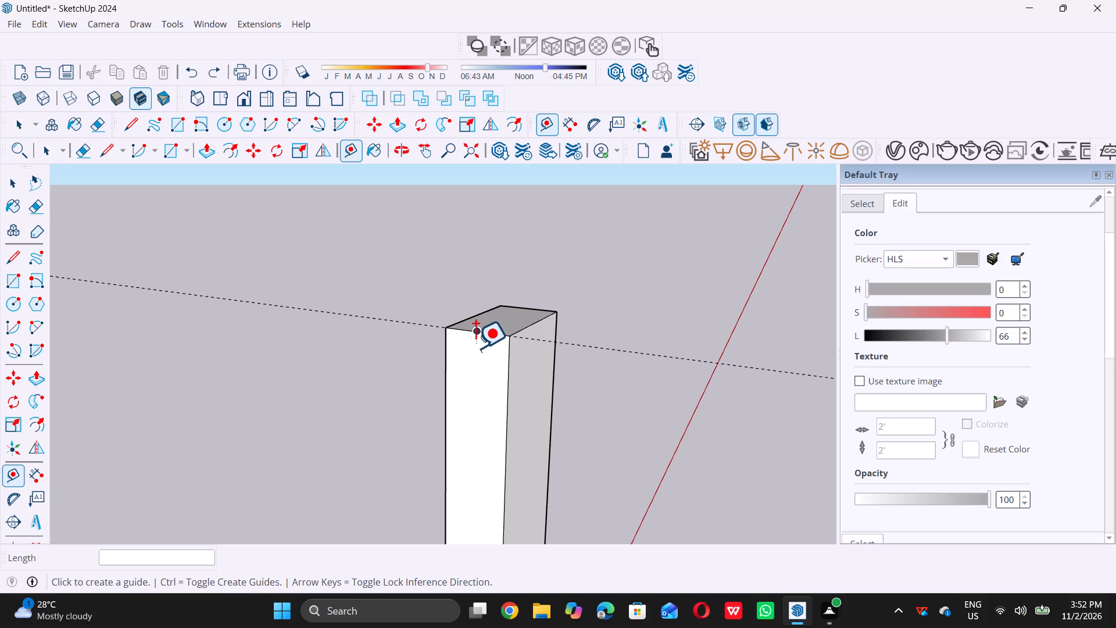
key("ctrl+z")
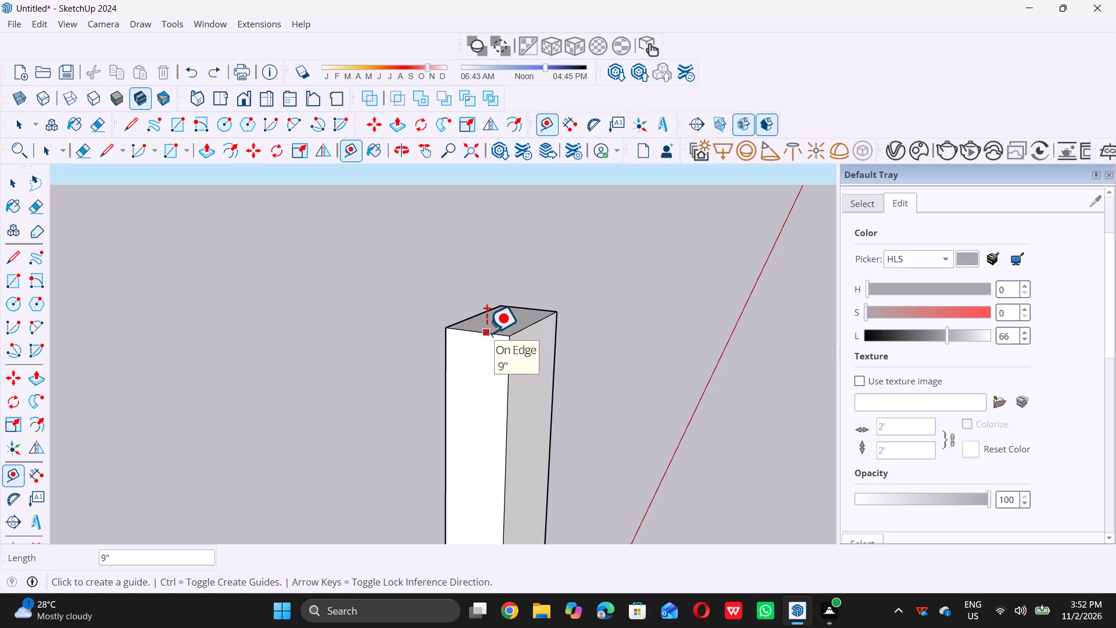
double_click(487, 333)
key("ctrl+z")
Place a Tape Measure guide 1'5" below the top edge on the far post's inner face, parallel to that edge.
scroll(484, 391, "down", 6)
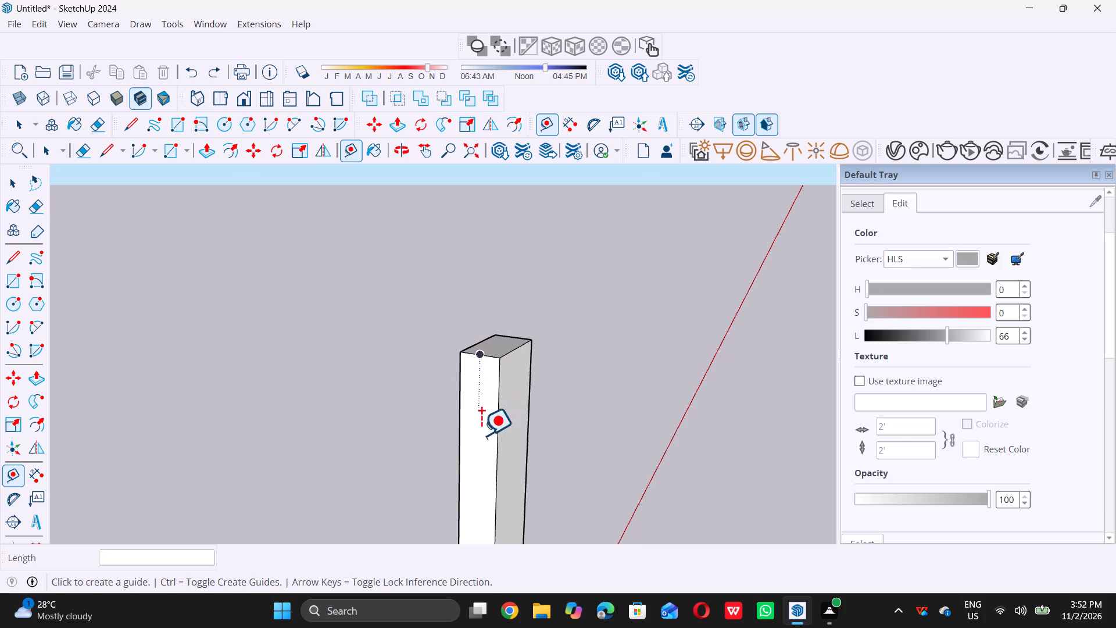
middle_click_drag(481, 435, 507, 411)
scroll(462, 355, "up", 5)
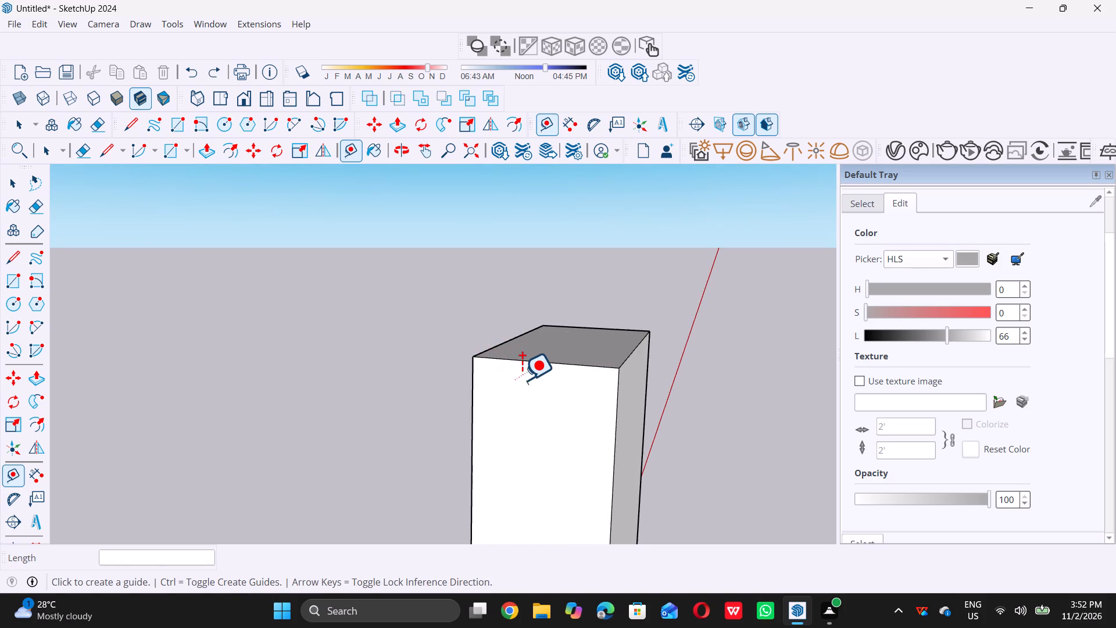
left_click(554, 367)
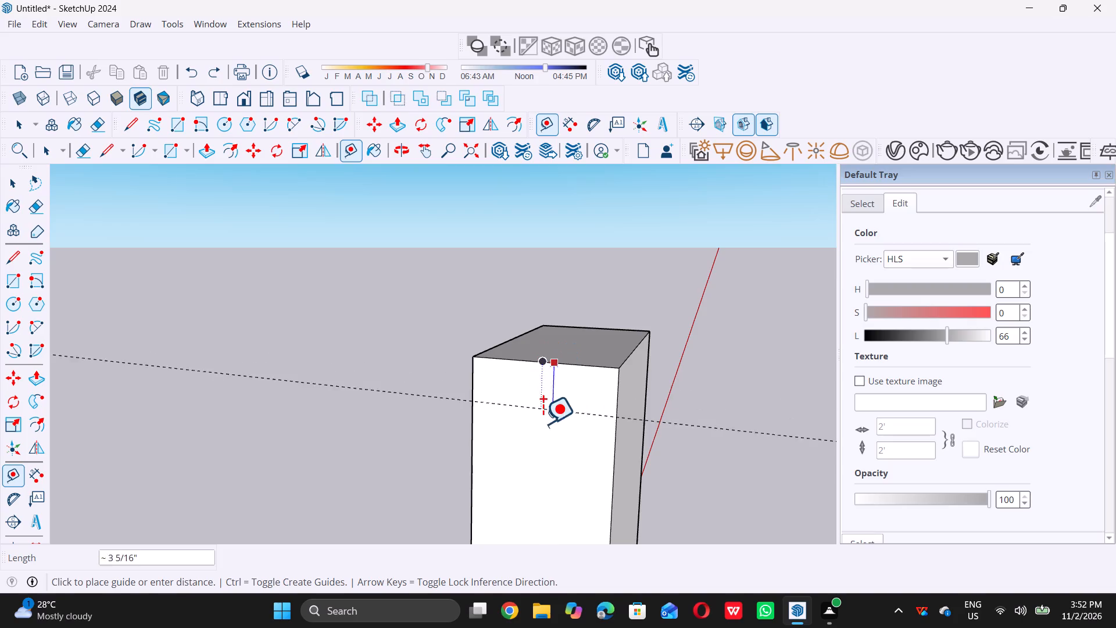
key("1")
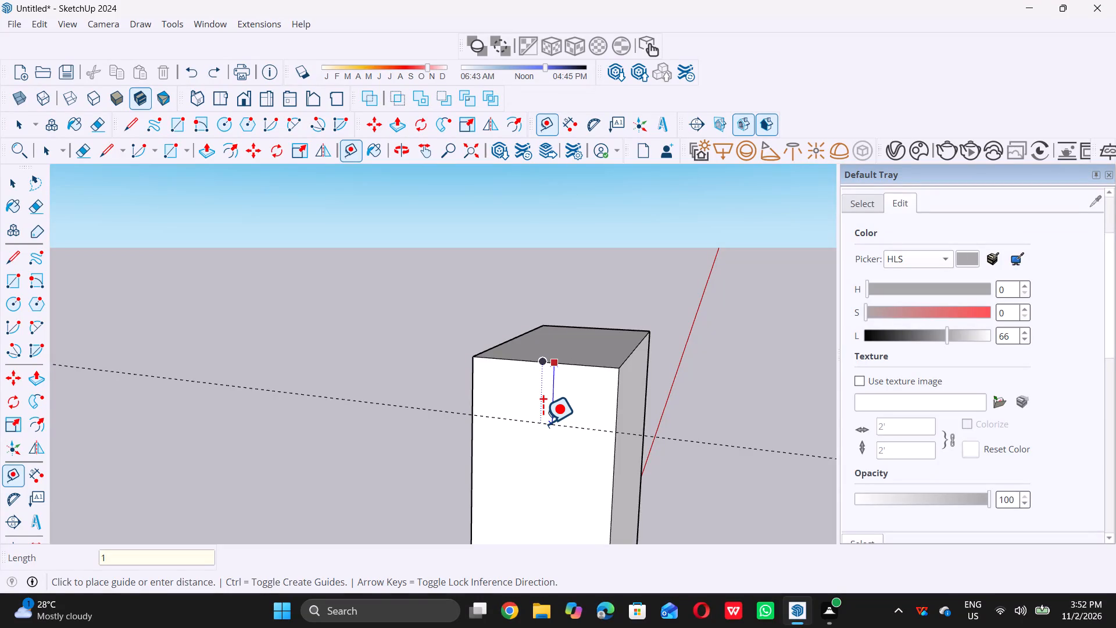
key("apostrophe")
key("5")
key("shift+quotedbl")
key("Return")
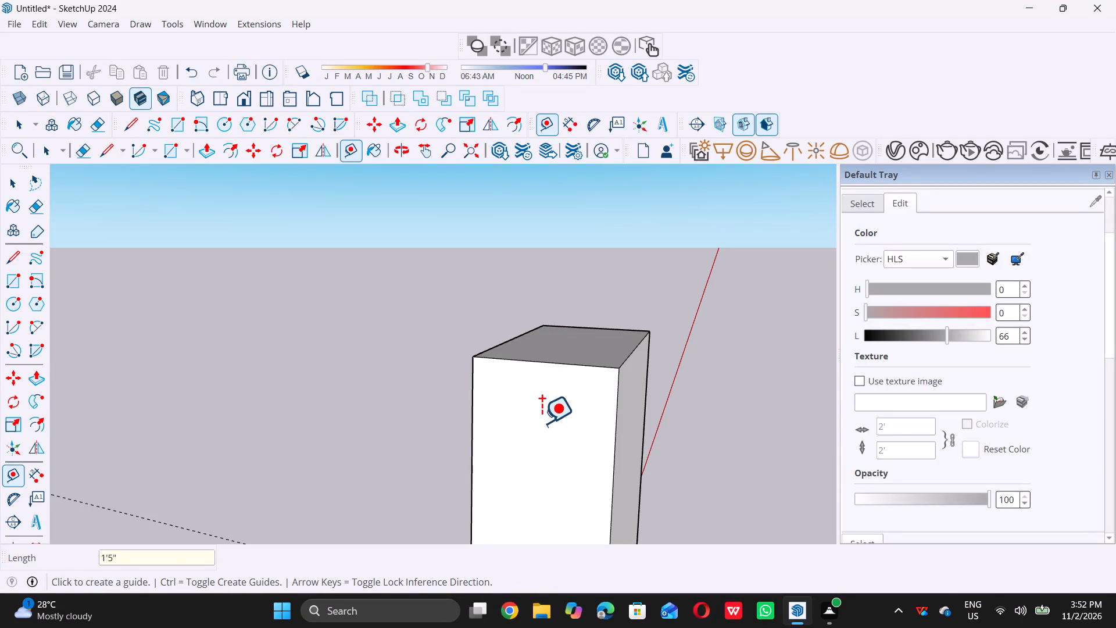
key("space")
Draw a rectangle on the far post's inner face from the guide up to the opposite top corner.
scroll(542, 422, "down", 13)
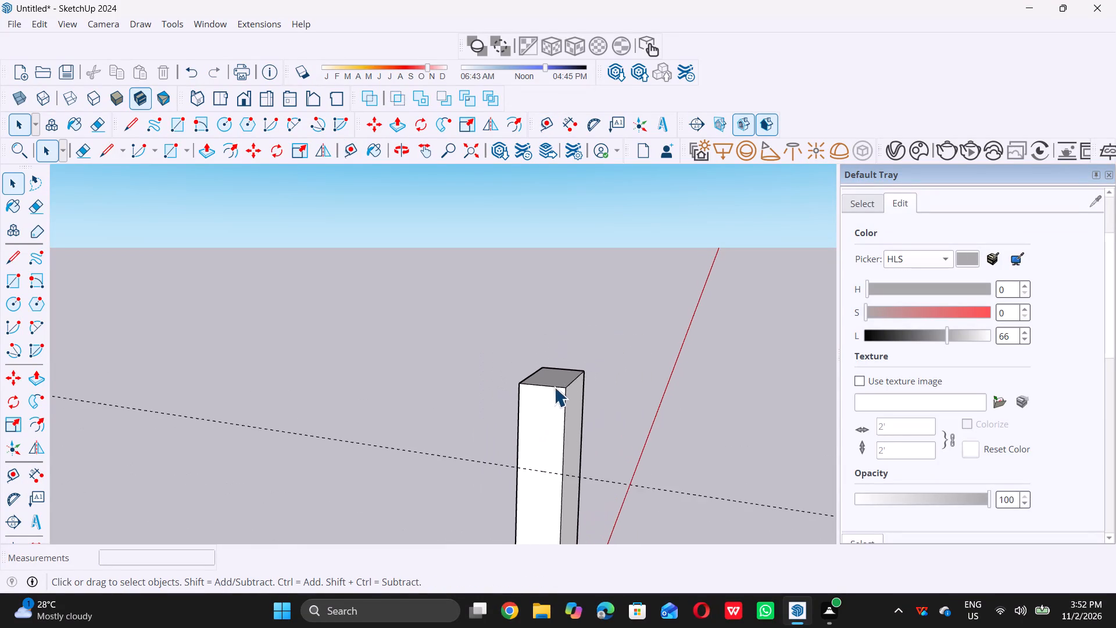
scroll(554, 387, "down", 1)
middle_click_drag(524, 455, 532, 445)
scroll(532, 445, "up", 1)
key("r")
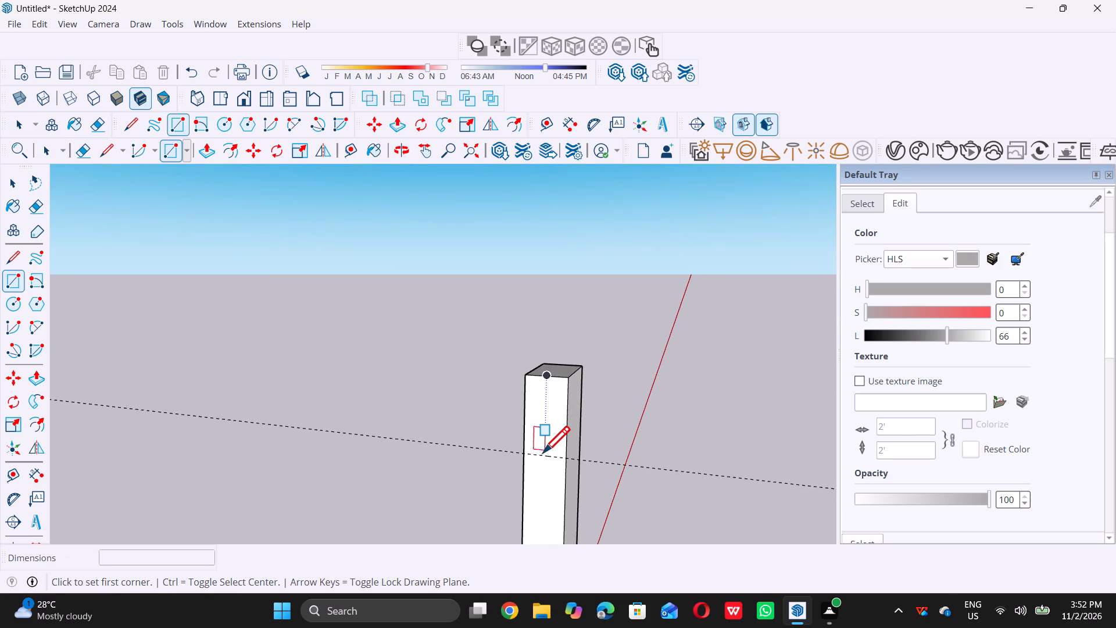
double_click(524, 455)
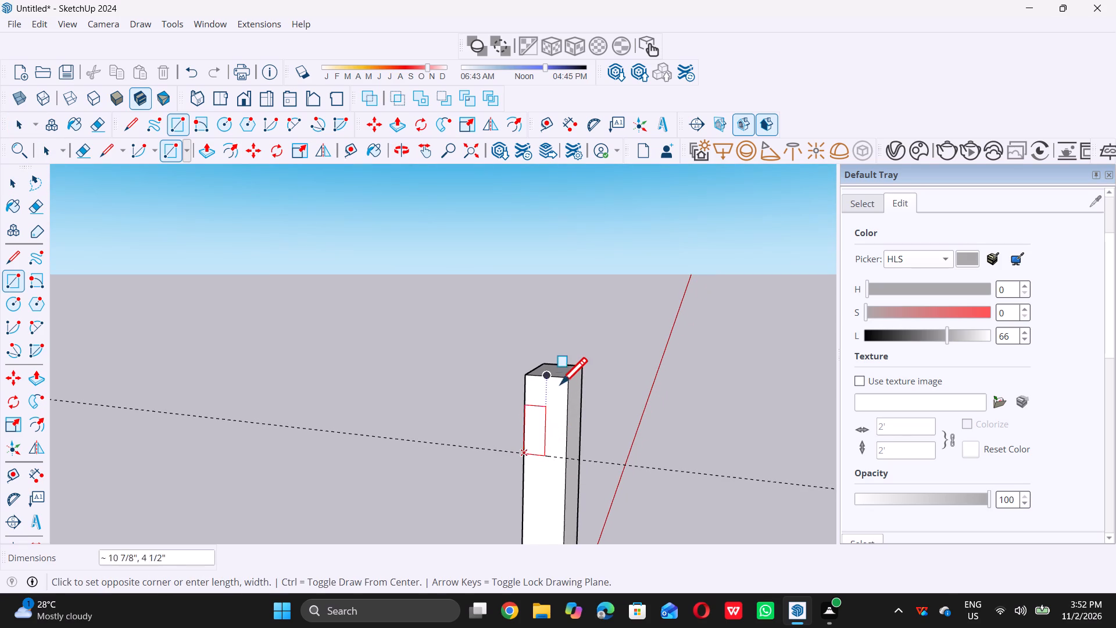
left_click(566, 377)
key("space")
Delete all guides from the model.
scroll(567, 386, "down", 7)
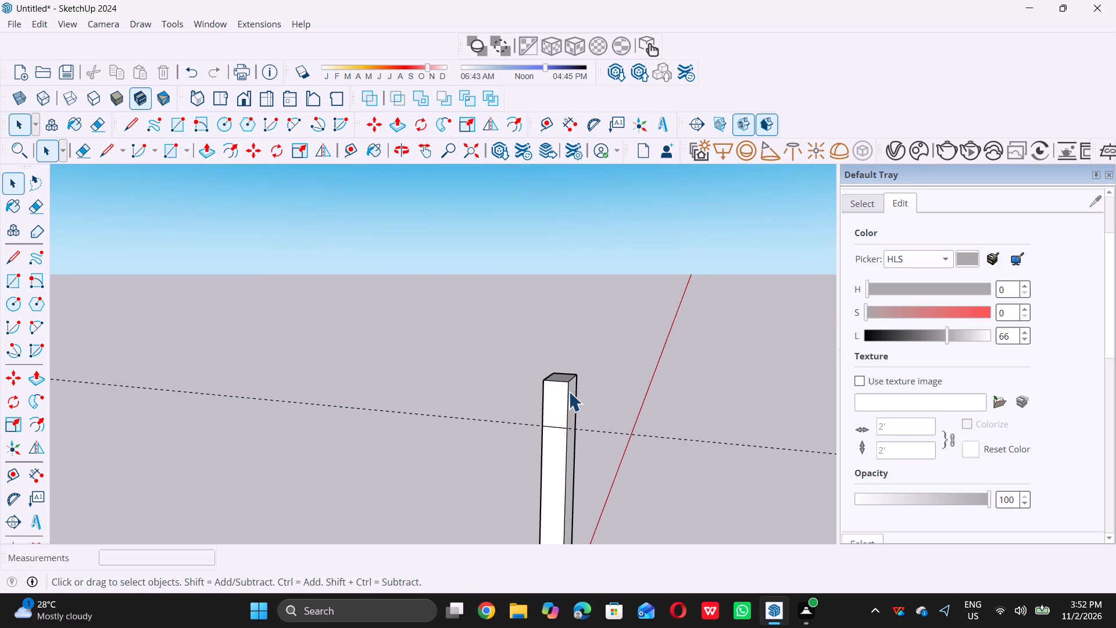
scroll(568, 391, "down", 4)
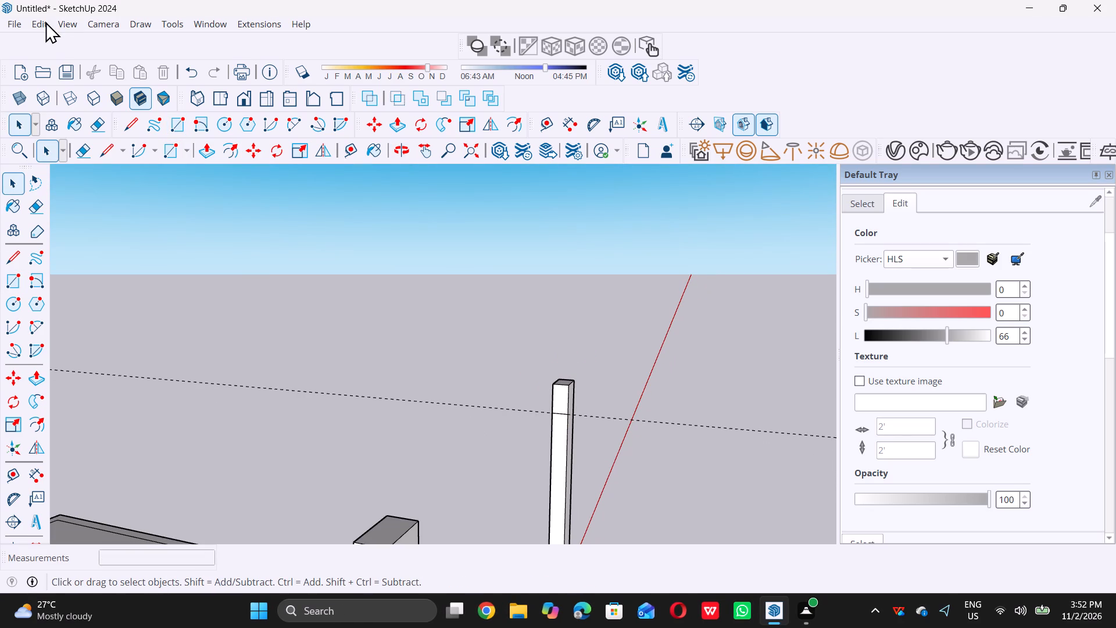
left_click(41, 23)
double_click(94, 170)
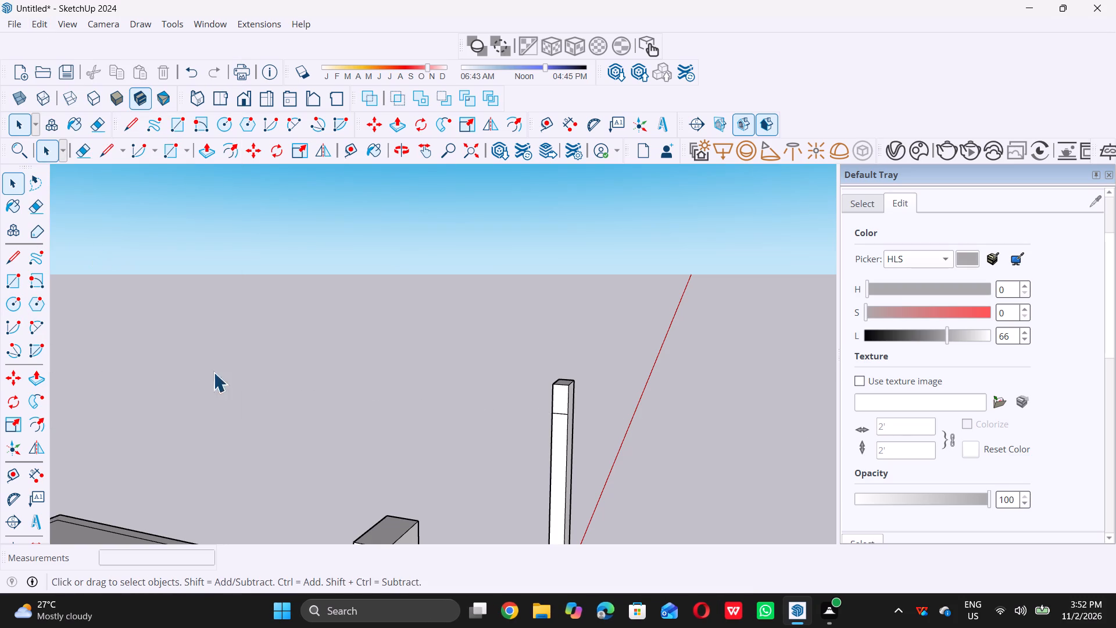
Push/Pull the rectangle atop the far post's inner face 17' 2" to the stair-side post, forming a top beam.
scroll(264, 347, "down", 10)
middle_click_drag(362, 329, 367, 370)
scroll(369, 391, "up", 5)
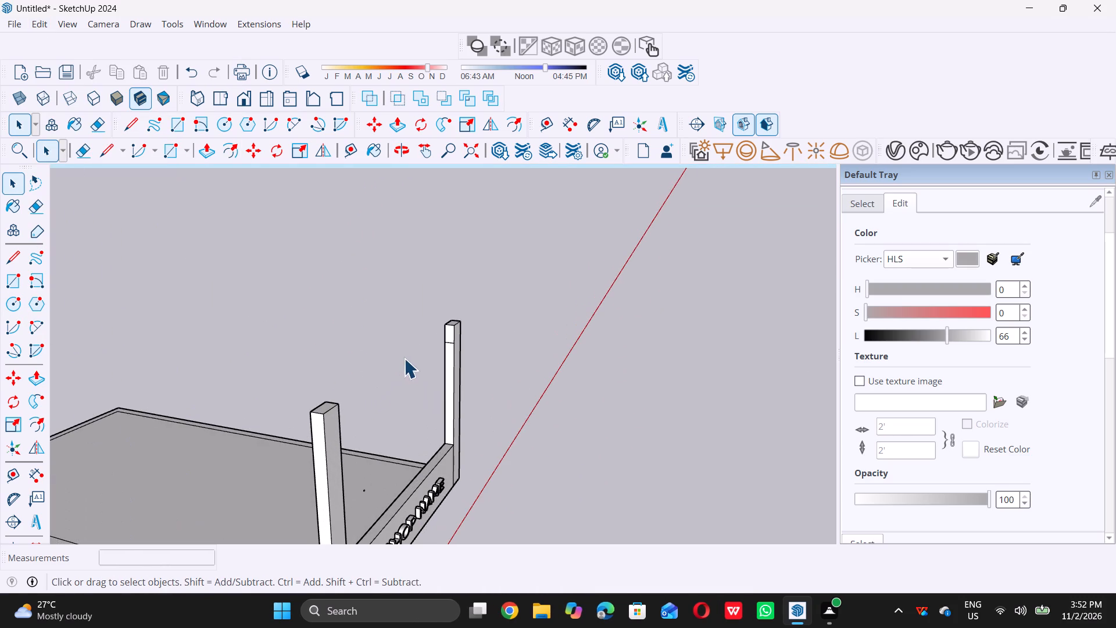
scroll(449, 349, "up", 13)
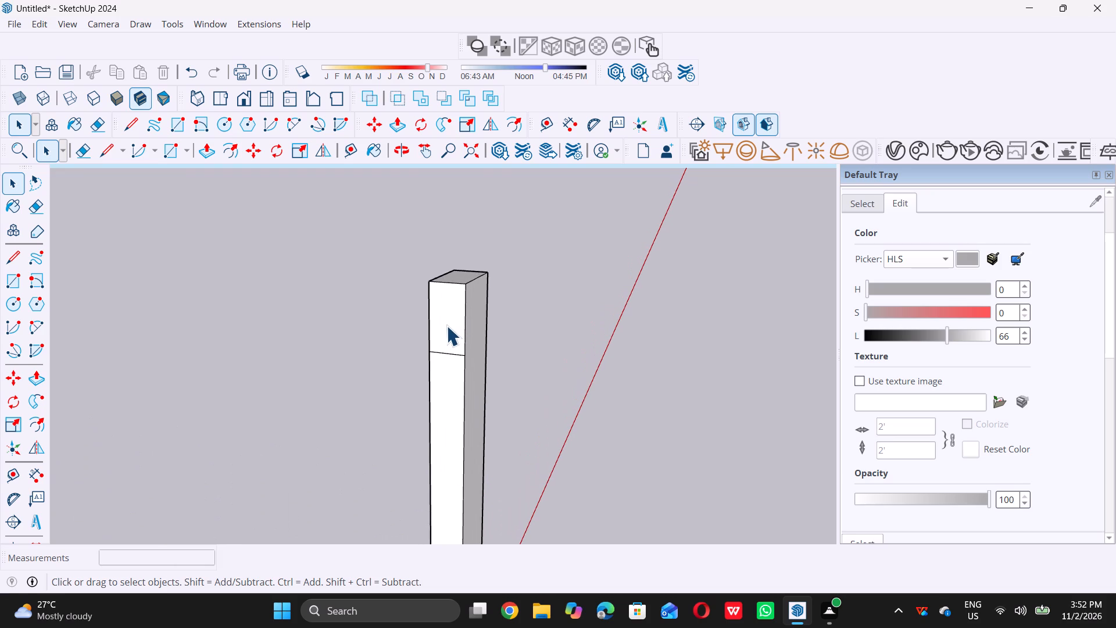
left_click(446, 326)
key("p")
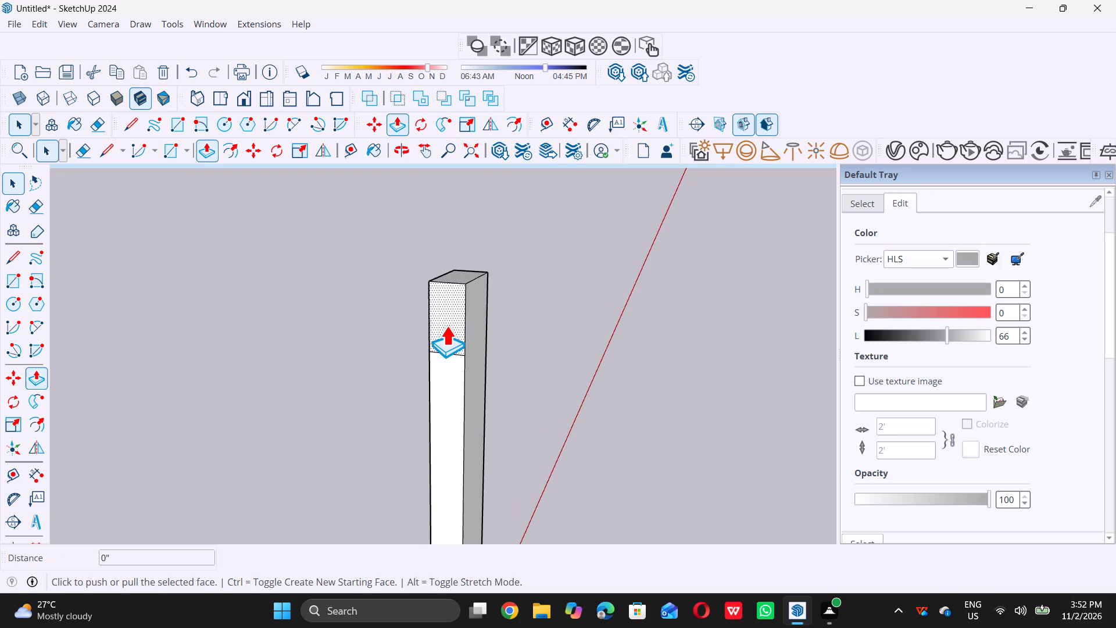
left_click(446, 326)
scroll(411, 349, "down", 15)
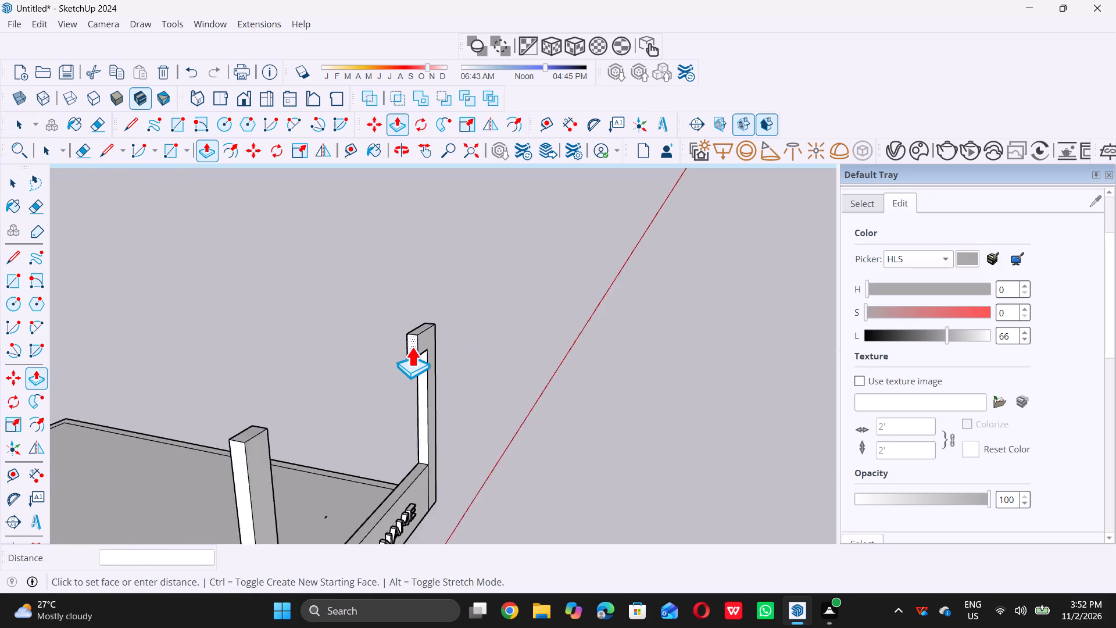
scroll(412, 347, "down", 4)
scroll(335, 397, "up", 8)
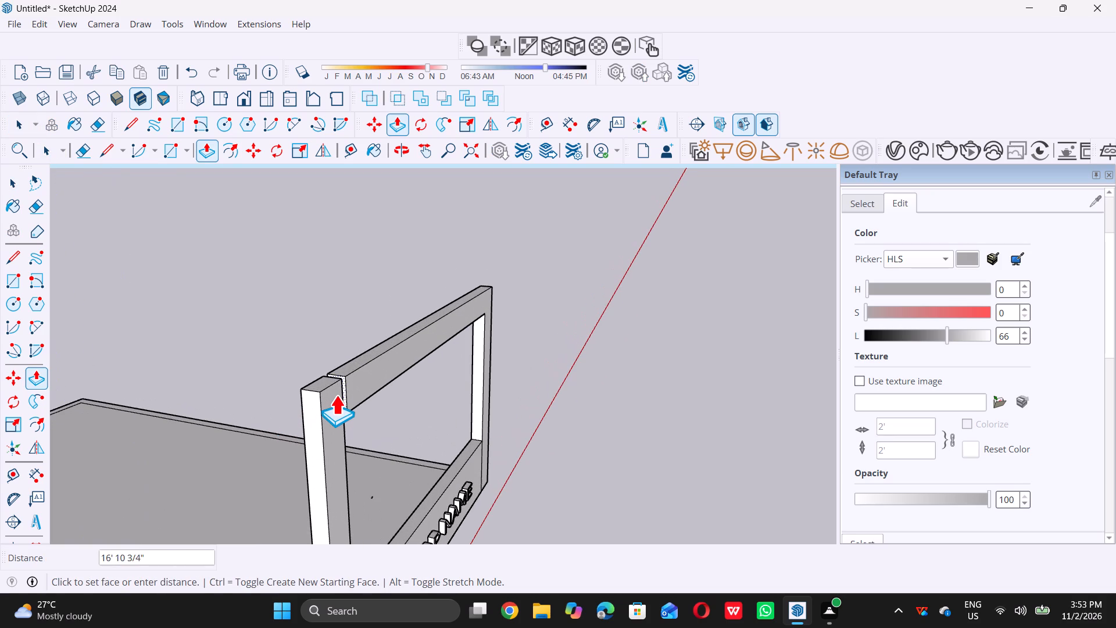
scroll(343, 397, "up", 5)
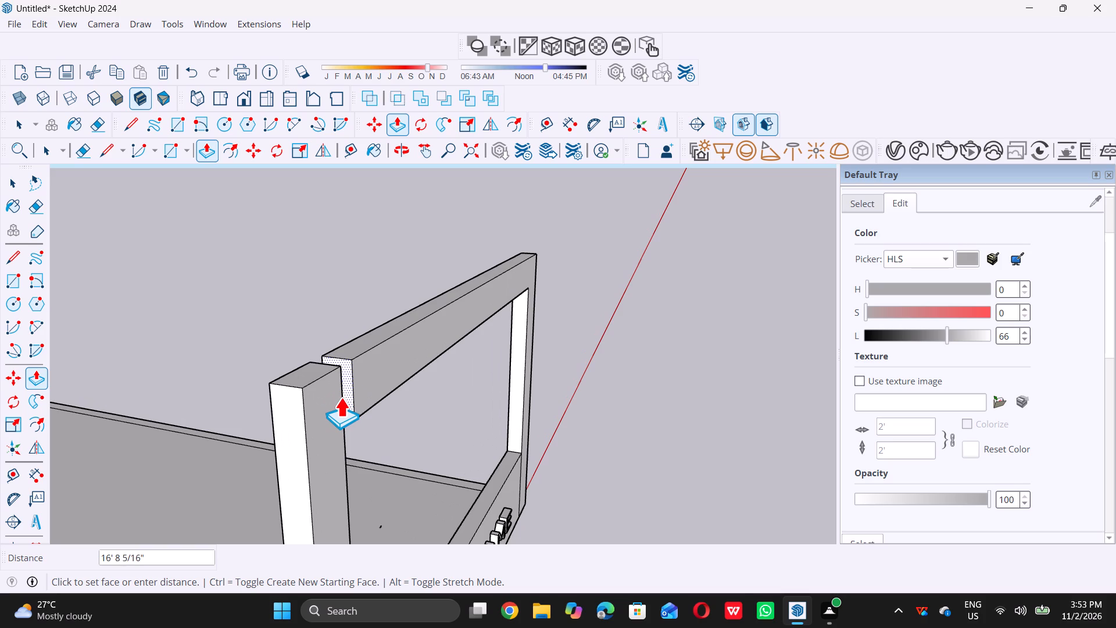
middle_click_drag(338, 399, 236, 409)
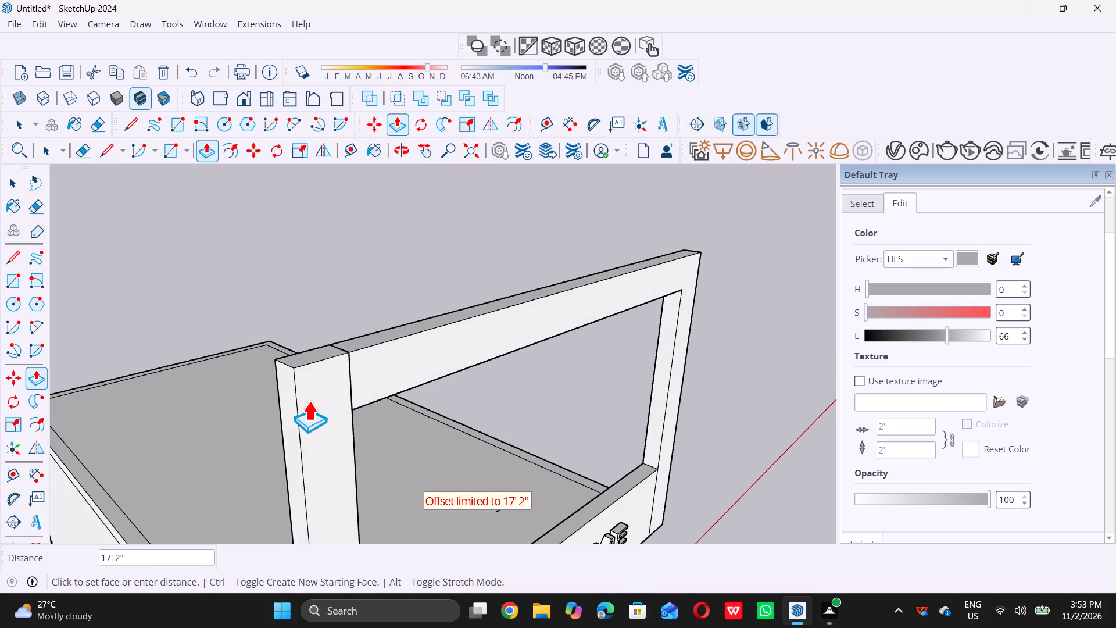
double_click(294, 402)
key("space")
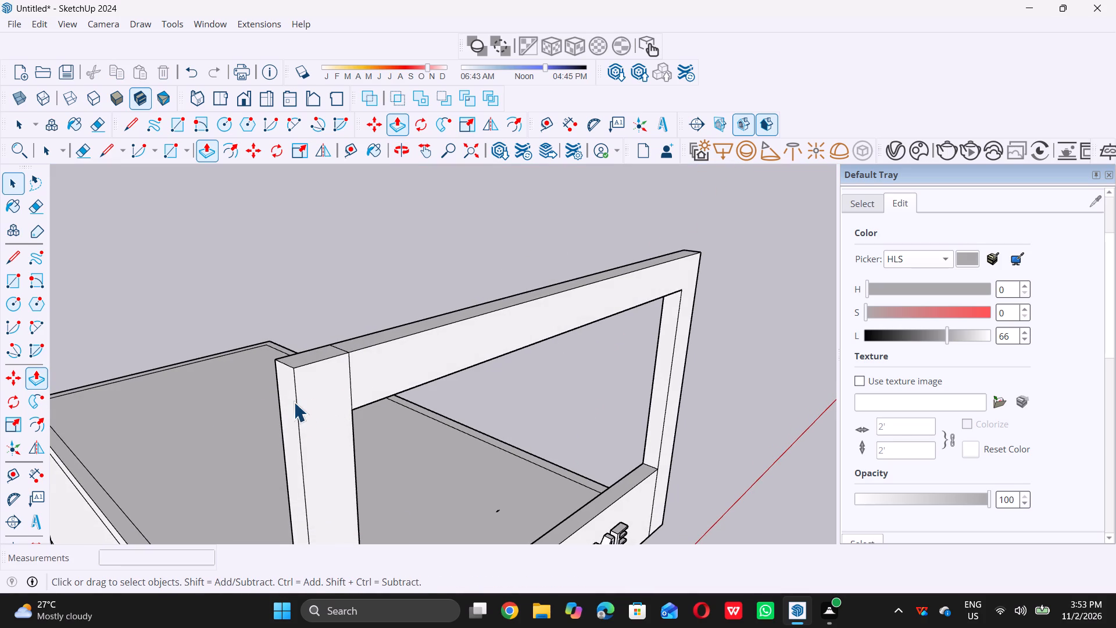
Examine the front frame above the SHOP NAME fascia and the whole building from the front.
scroll(294, 402, "down", 20)
scroll(294, 402, "down", 1)
middle_click_drag(384, 417, 252, 366)
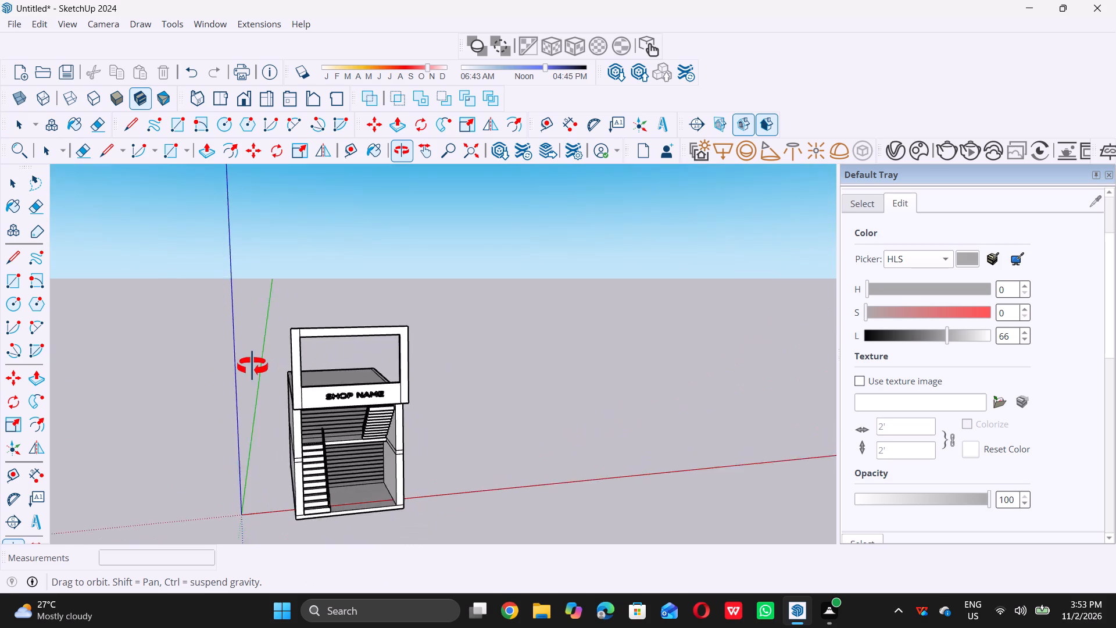
middle_click_drag(252, 366, 225, 371)
scroll(224, 376, "down", 5)
middle_click_drag(235, 394, 219, 388)
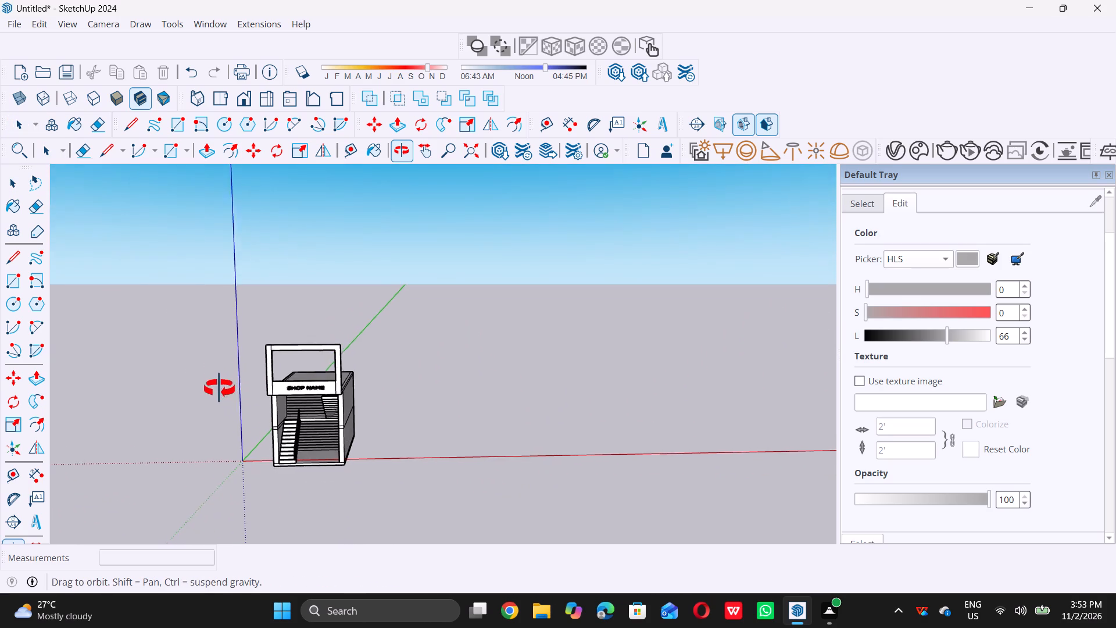
middle_click_drag(219, 388, 219, 390)
scroll(287, 360, "up", 6)
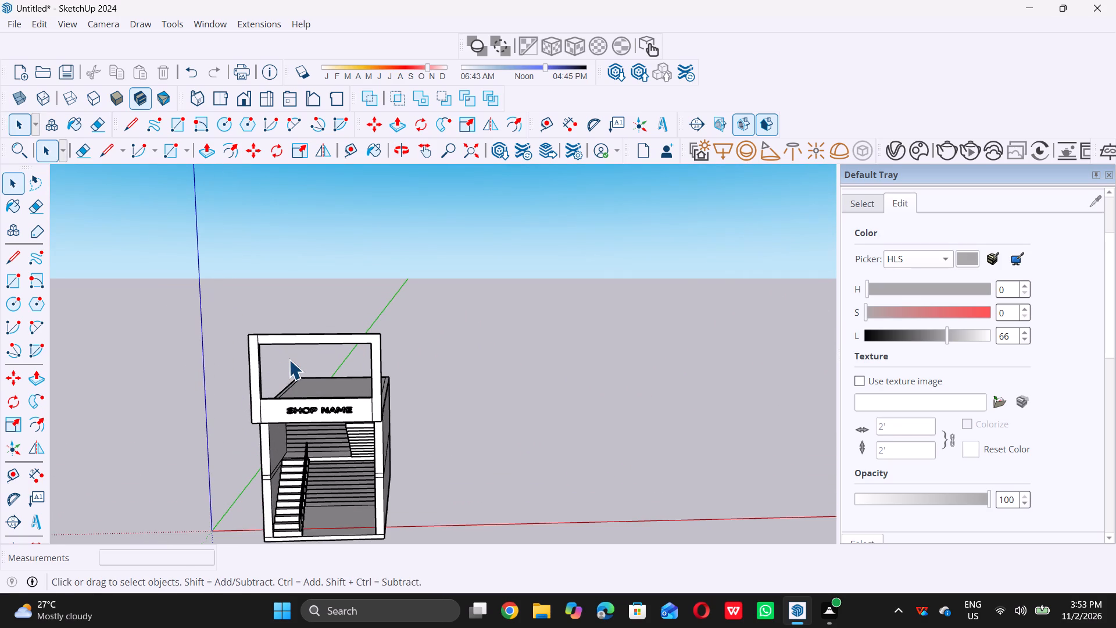
scroll(289, 359, "down", 2)
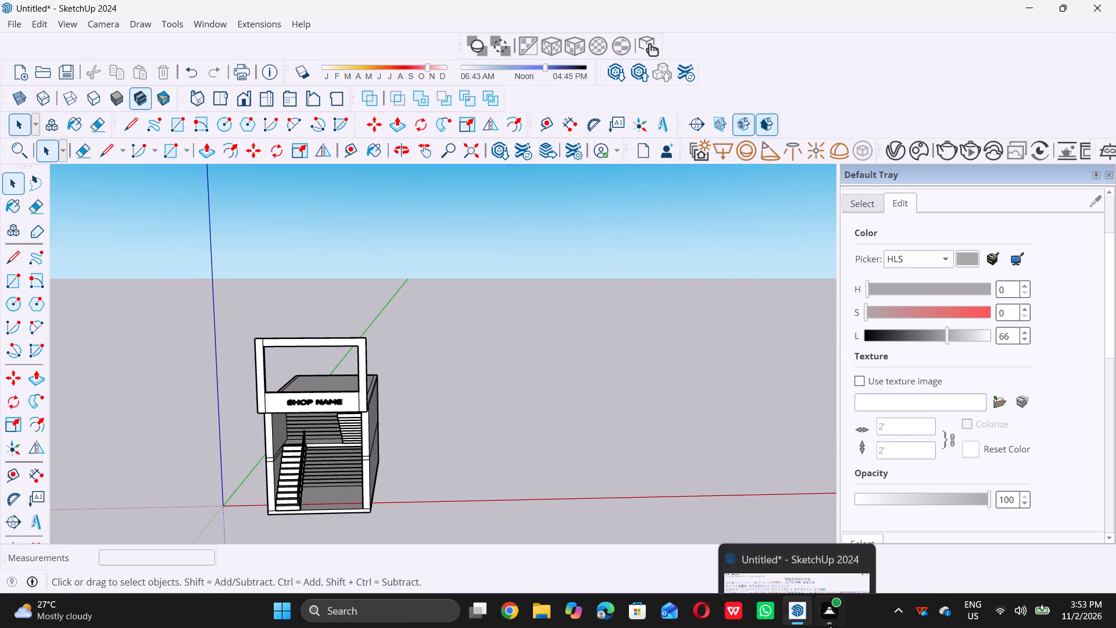
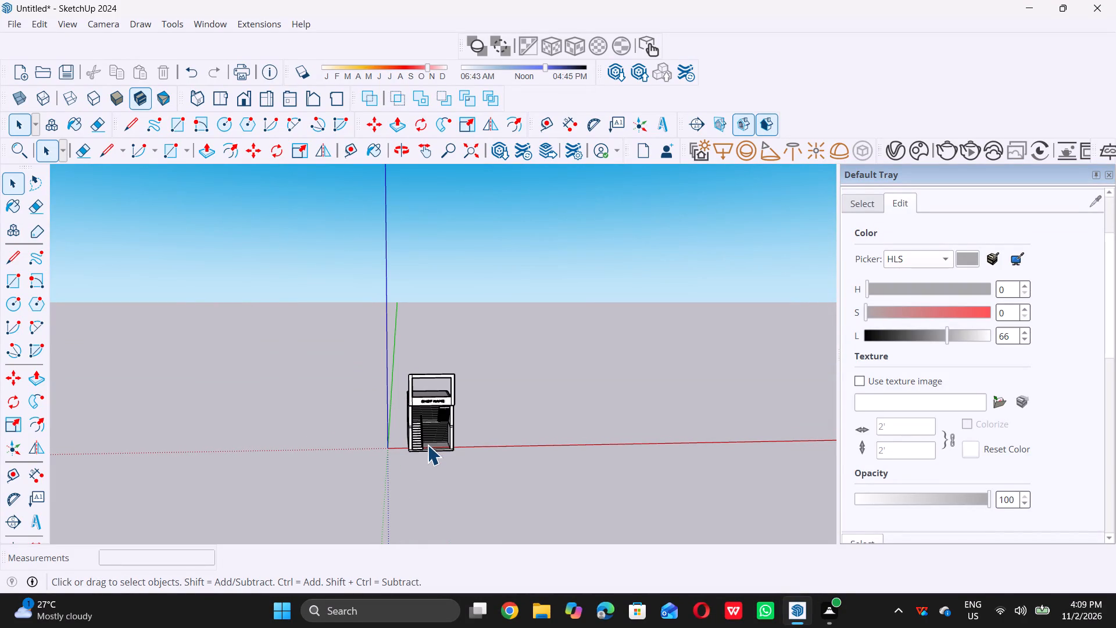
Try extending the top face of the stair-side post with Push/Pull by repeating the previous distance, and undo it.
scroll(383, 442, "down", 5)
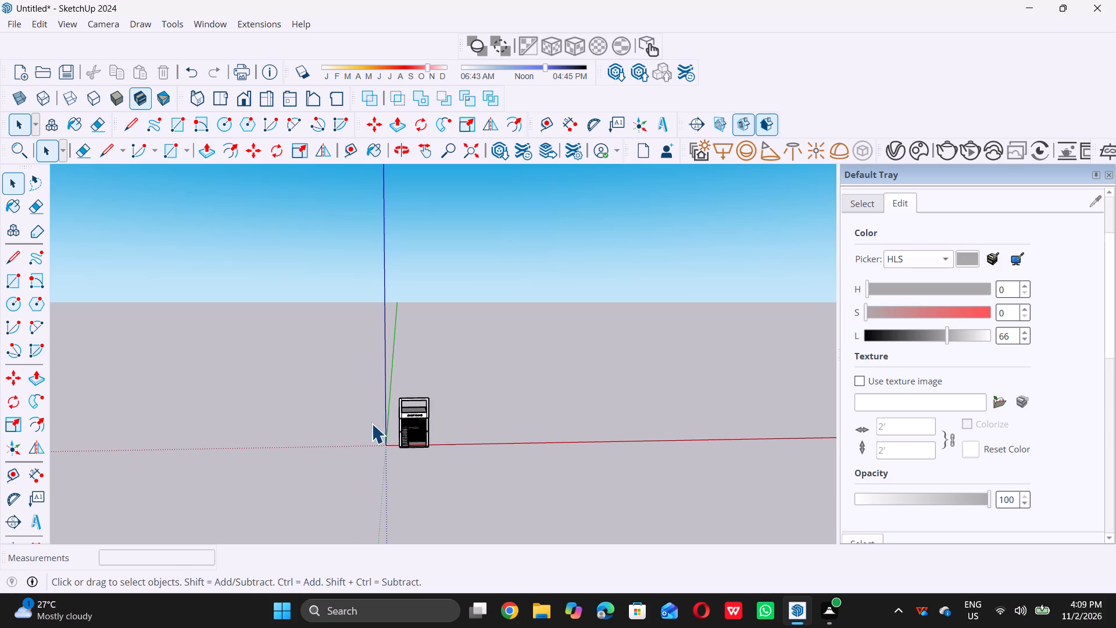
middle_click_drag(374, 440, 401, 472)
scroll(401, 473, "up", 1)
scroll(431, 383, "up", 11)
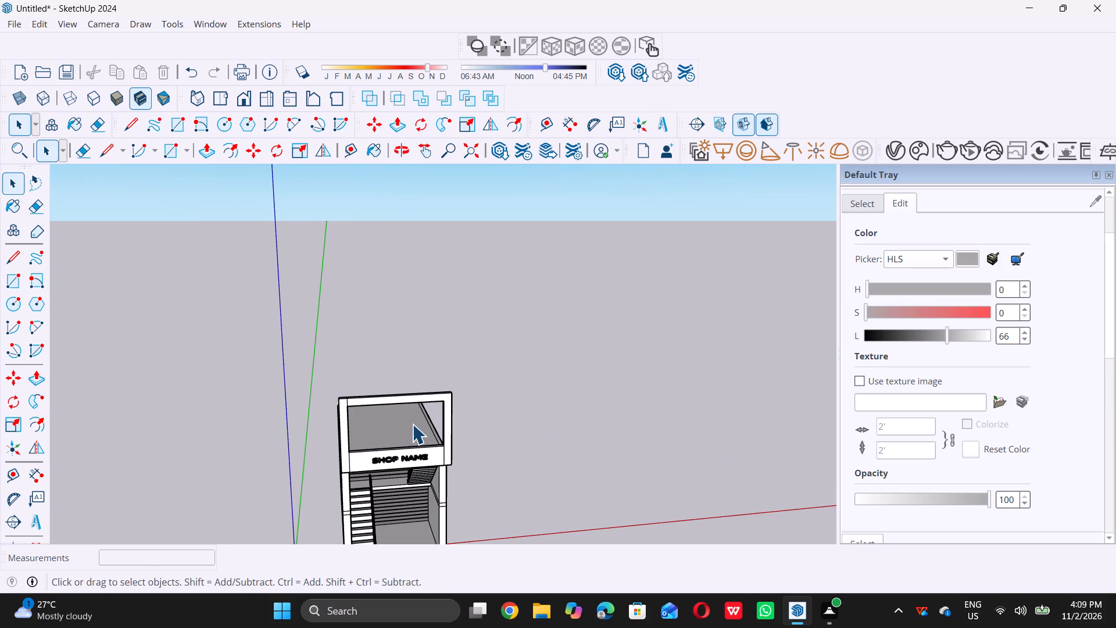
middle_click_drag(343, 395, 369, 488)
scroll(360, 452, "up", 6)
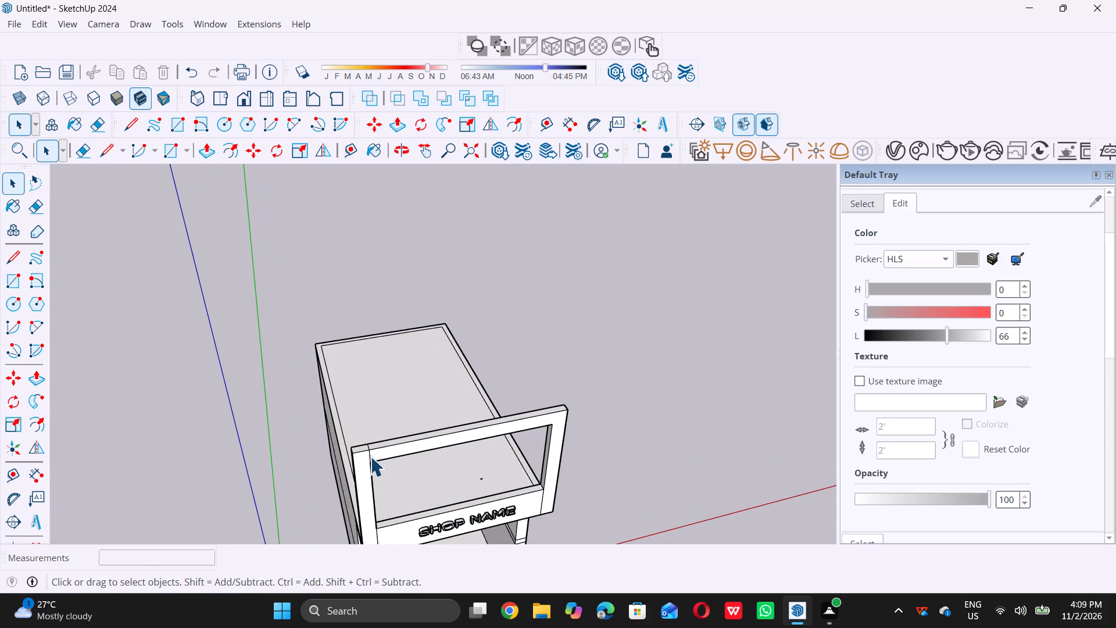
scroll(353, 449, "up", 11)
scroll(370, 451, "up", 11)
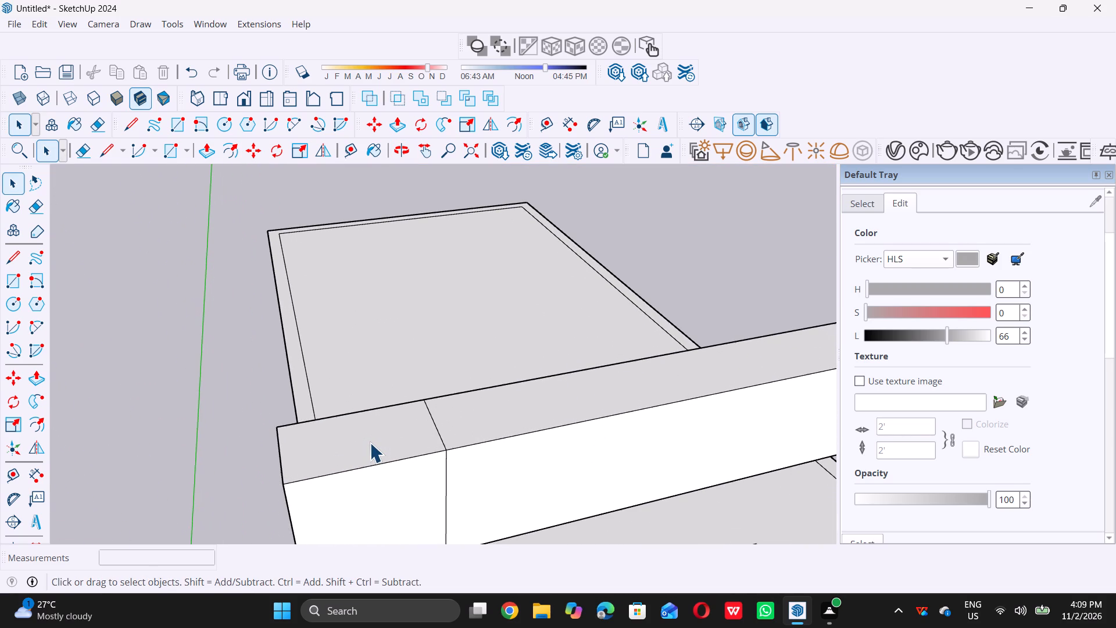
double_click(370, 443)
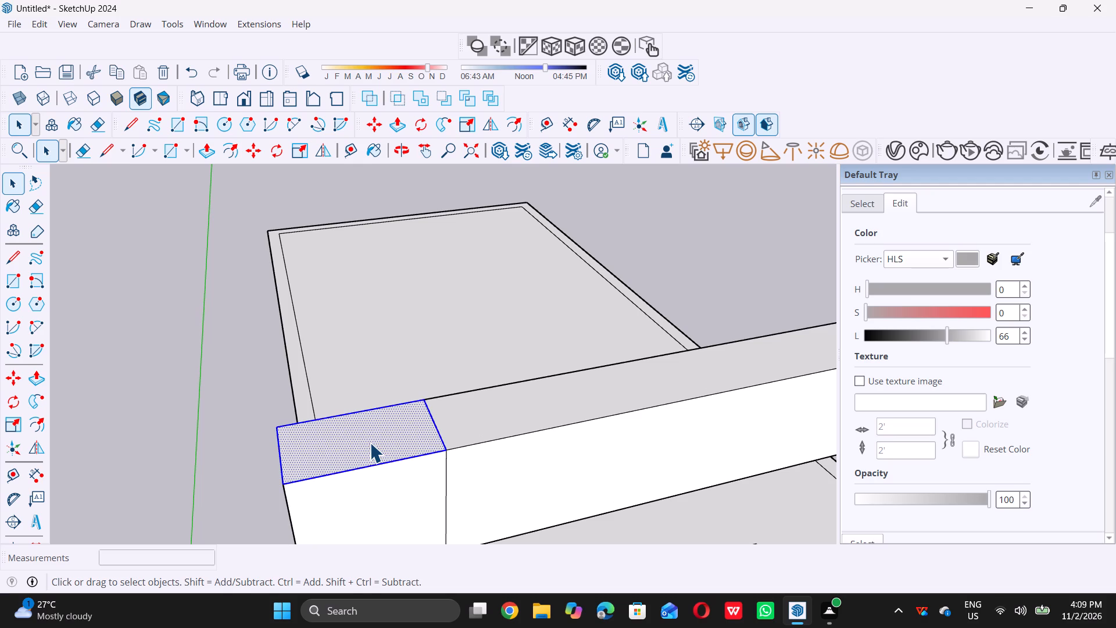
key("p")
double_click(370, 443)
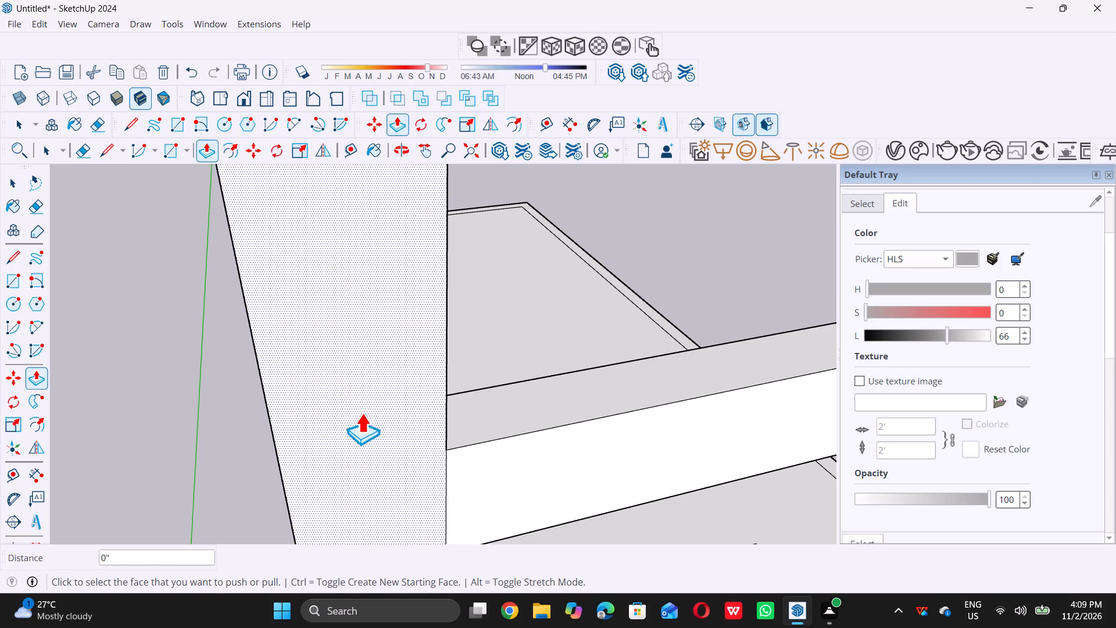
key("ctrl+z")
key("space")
Push/Pull the stair-side post's top face upward 3'.
left_click(378, 441)
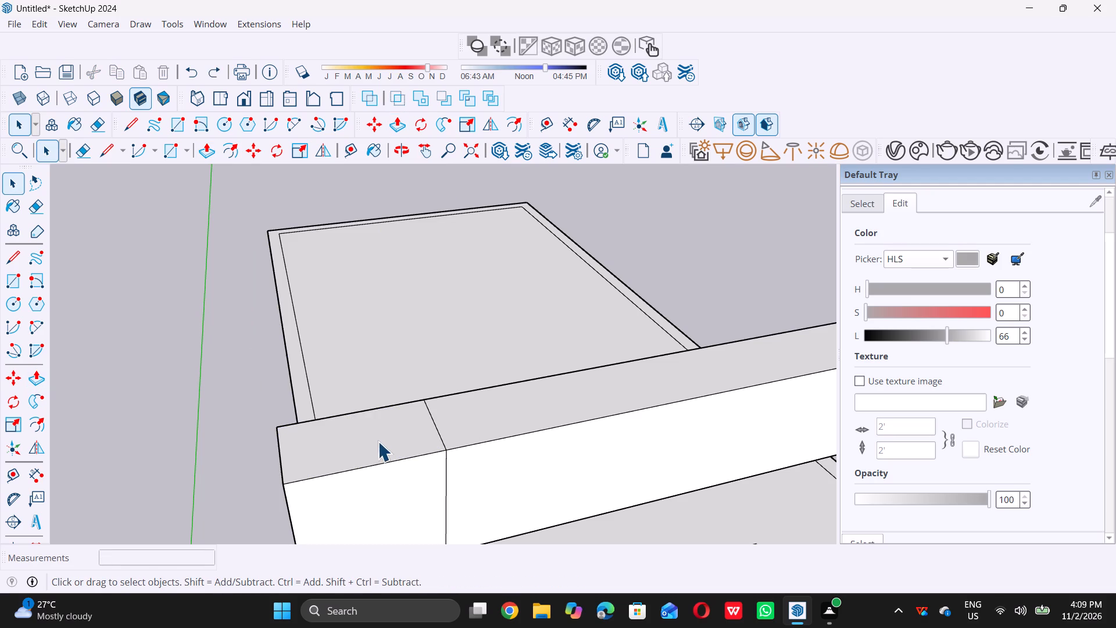
key("p")
left_click(375, 444)
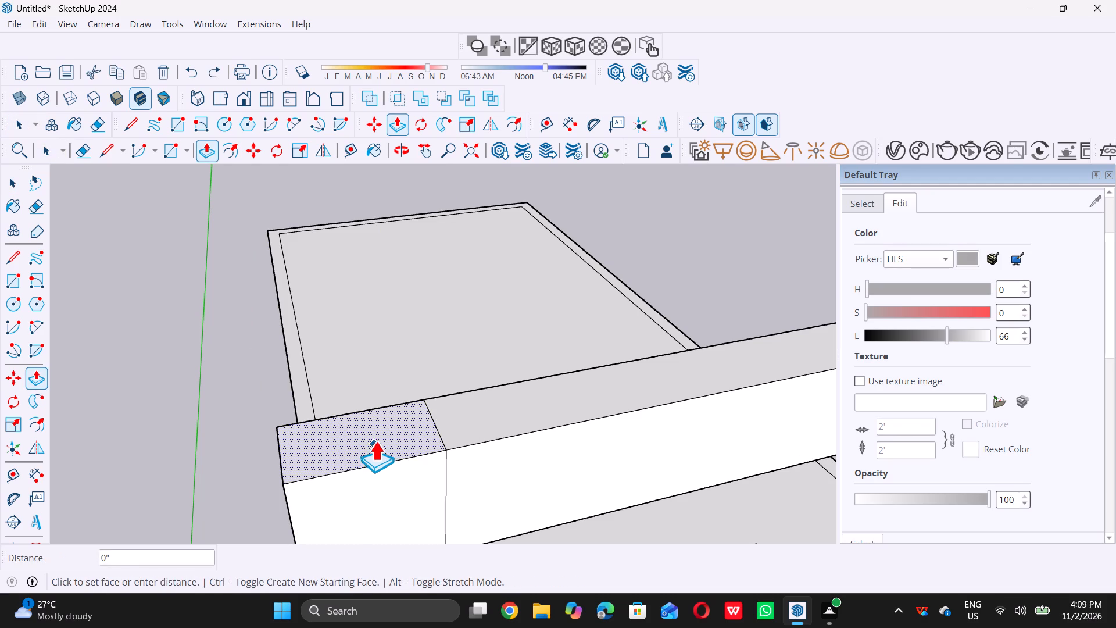
type("3'")
key("Return")
key("space")
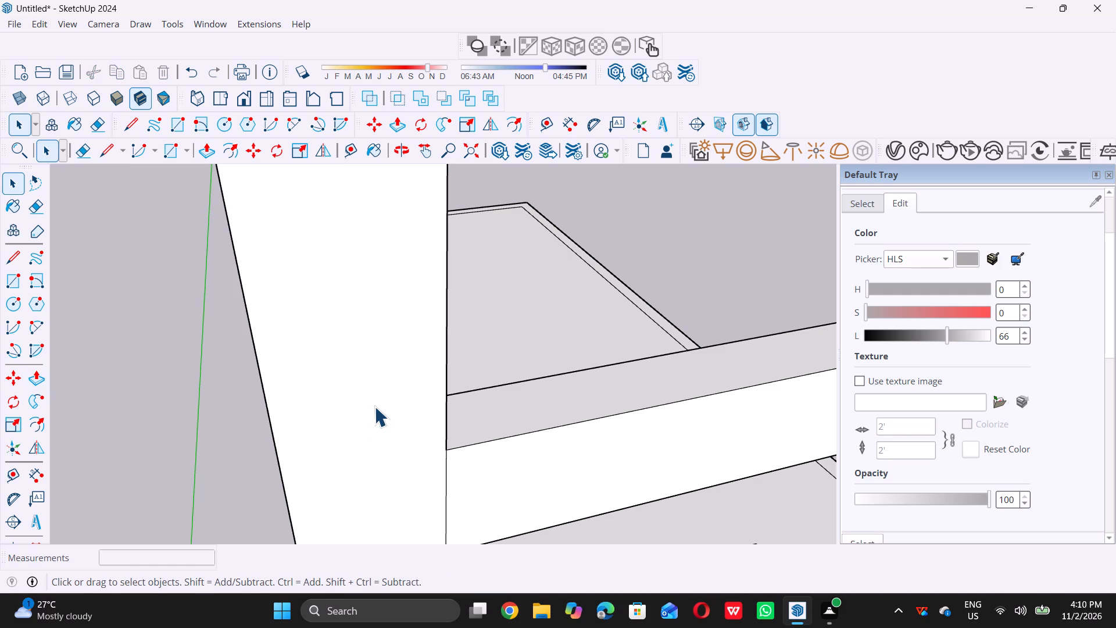
Examine the stair-side post's extension and the front frame against the whole building.
scroll(371, 406, "down", 16)
middle_click_drag(377, 391, 192, 322)
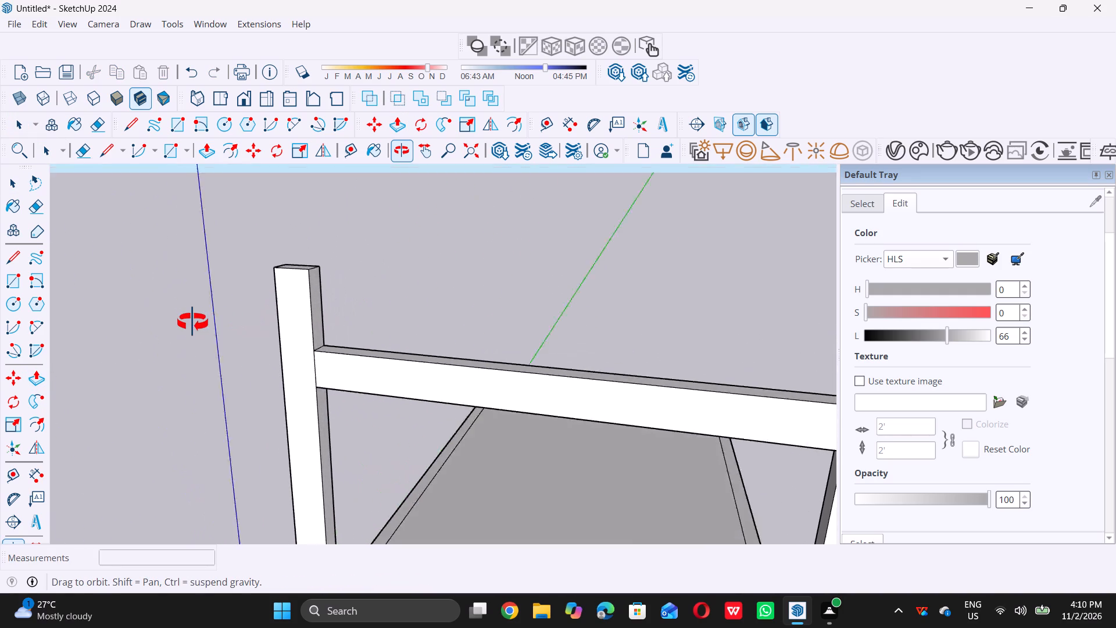
middle_click_drag(192, 322, 153, 330)
middle_click(153, 330)
scroll(153, 331, "down", 4)
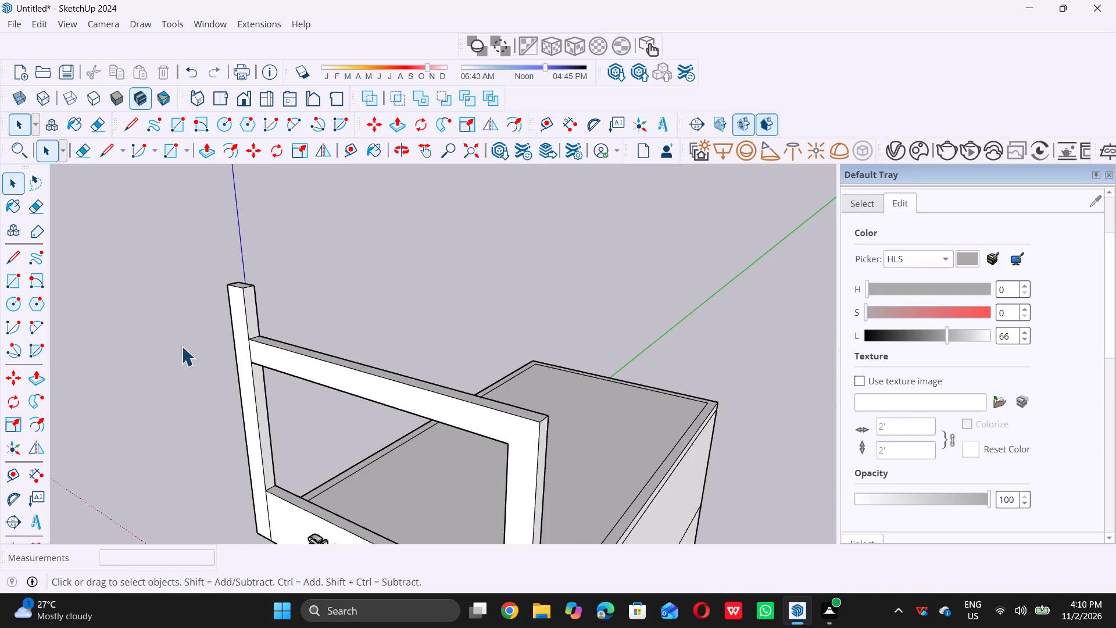
scroll(285, 297, "down", 11)
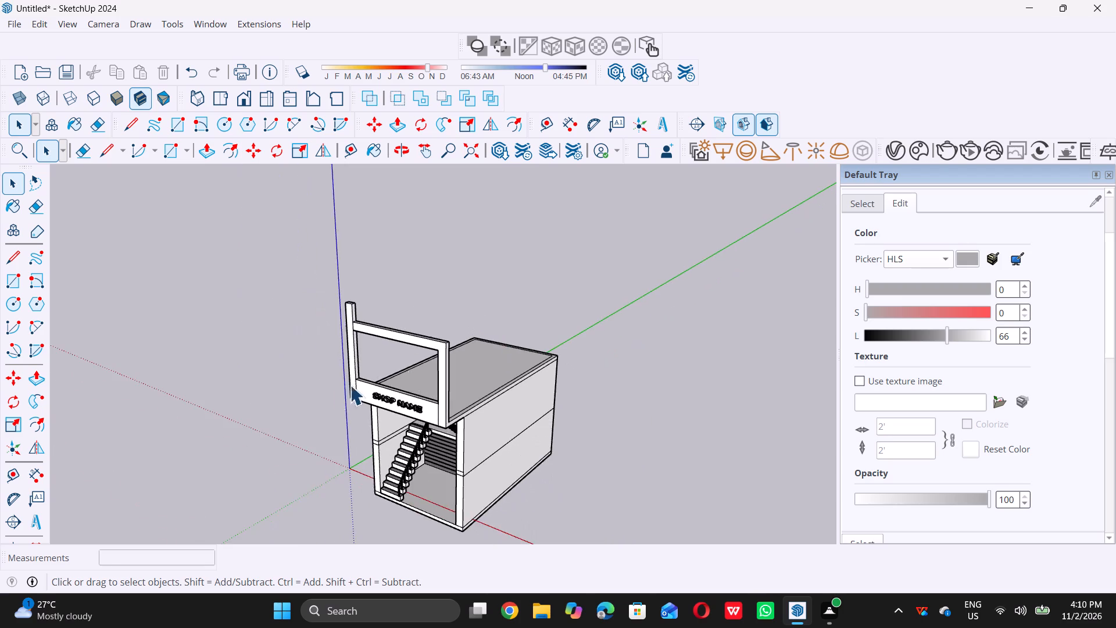
scroll(350, 385, "down", 1)
middle_click_drag(336, 390, 445, 444)
middle_click(445, 444)
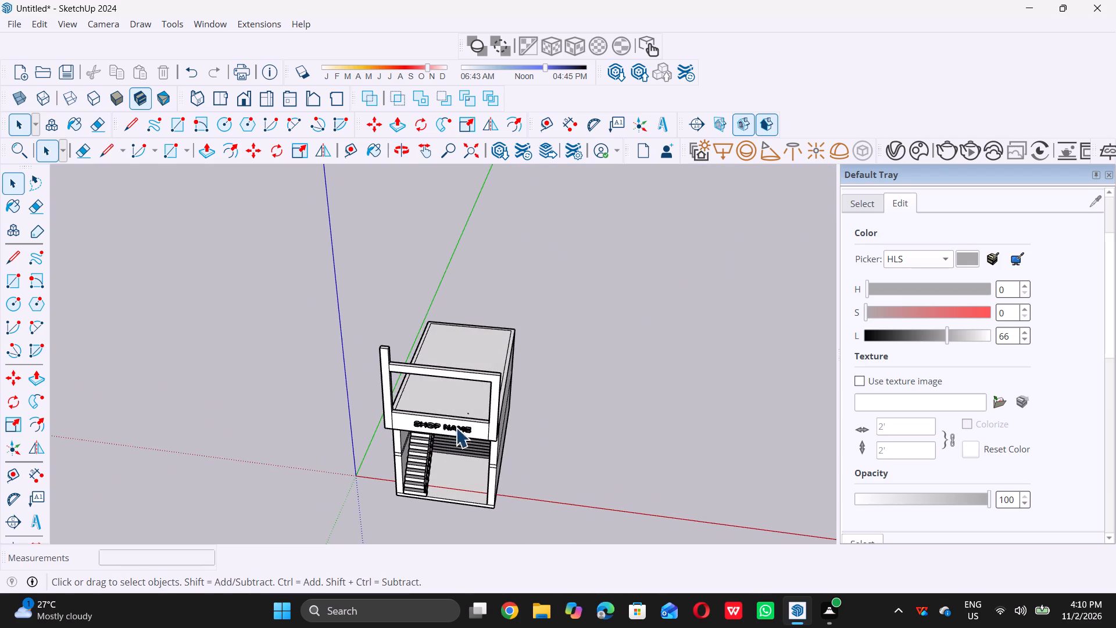
scroll(492, 374, "up", 6)
scroll(535, 376, "down", 5)
scroll(391, 418, "down", 1)
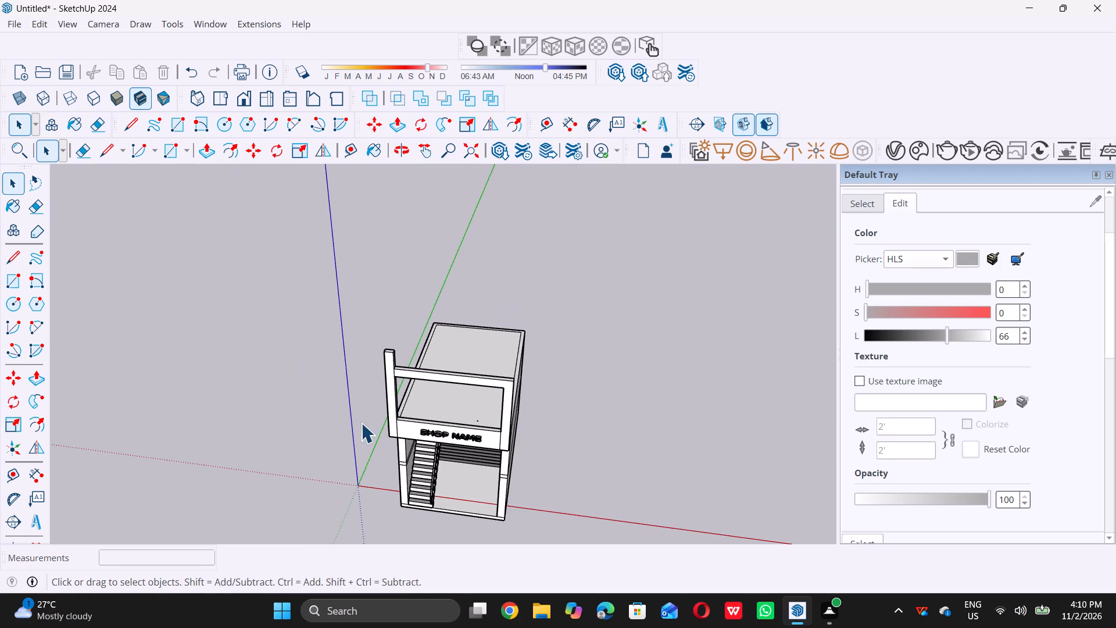
middle_click_drag(360, 415, 385, 347)
middle_click(386, 346)
Push/Pull the inner face of the stair-side post's extension across to the far post's outer edge, forming a header panel above the beam.
scroll(414, 323, "up", 13)
middle_click_drag(422, 325, 395, 342)
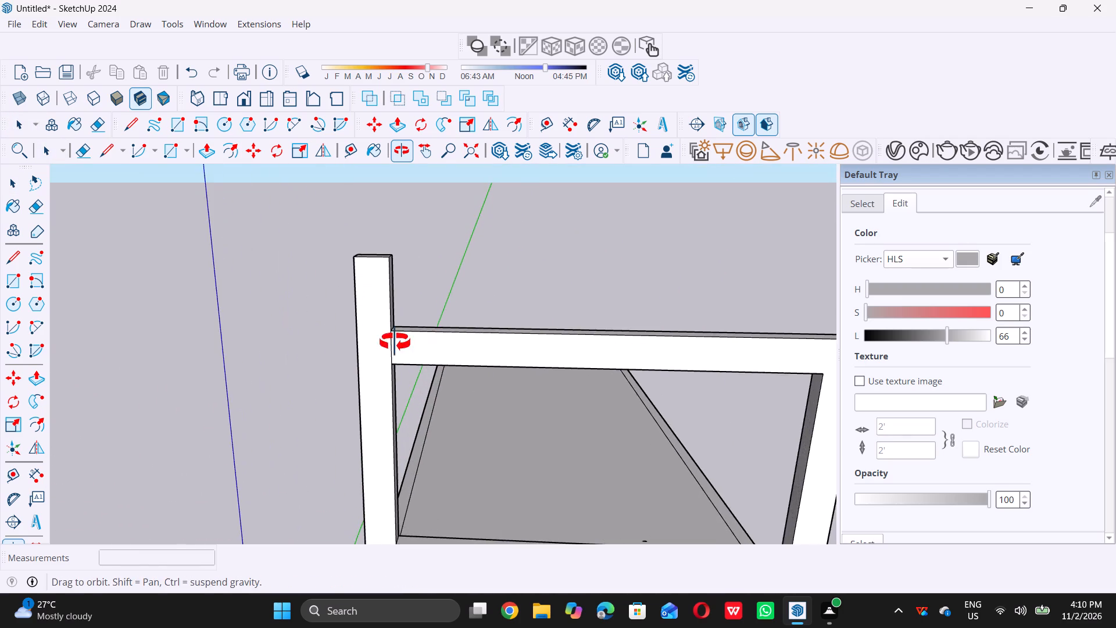
middle_click_drag(395, 342, 283, 392)
scroll(194, 399, "up", 10)
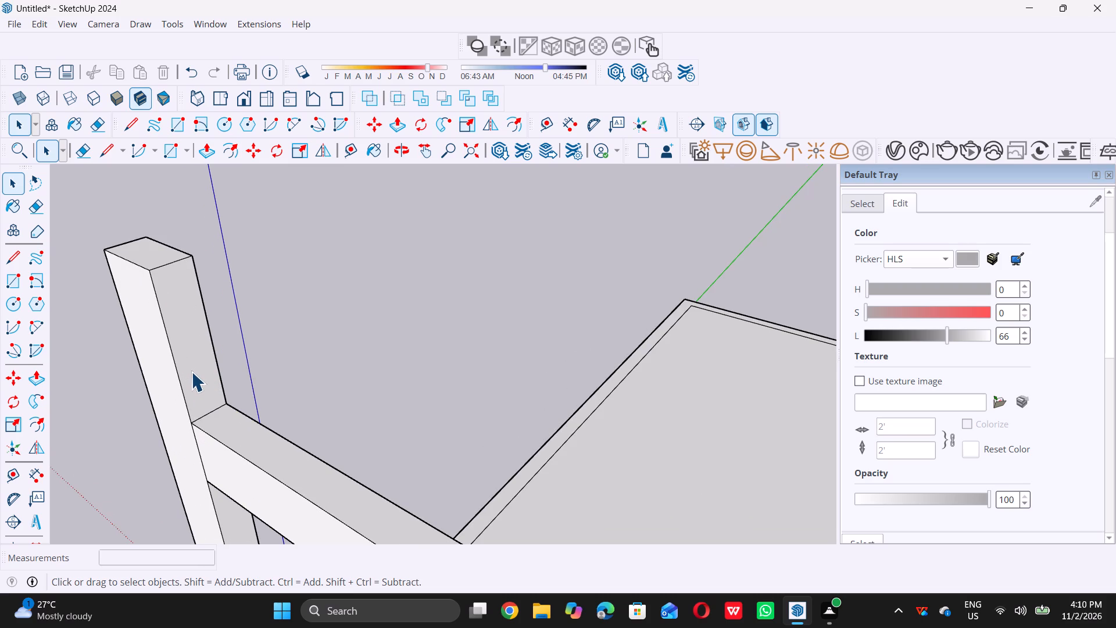
triple_click(191, 372)
triple_click(284, 336)
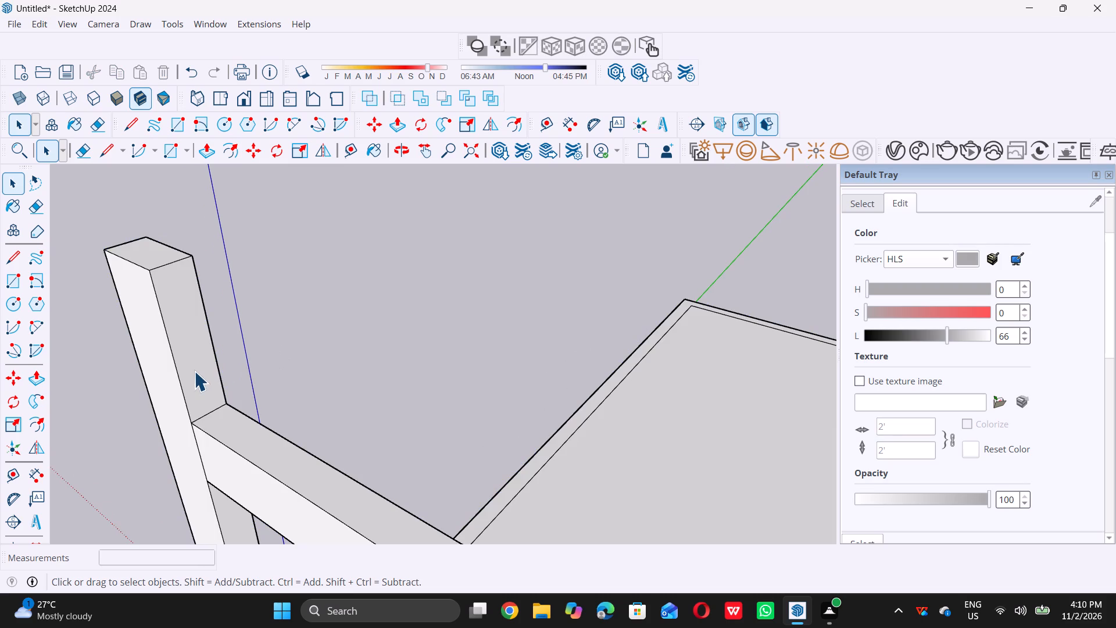
left_click(194, 371)
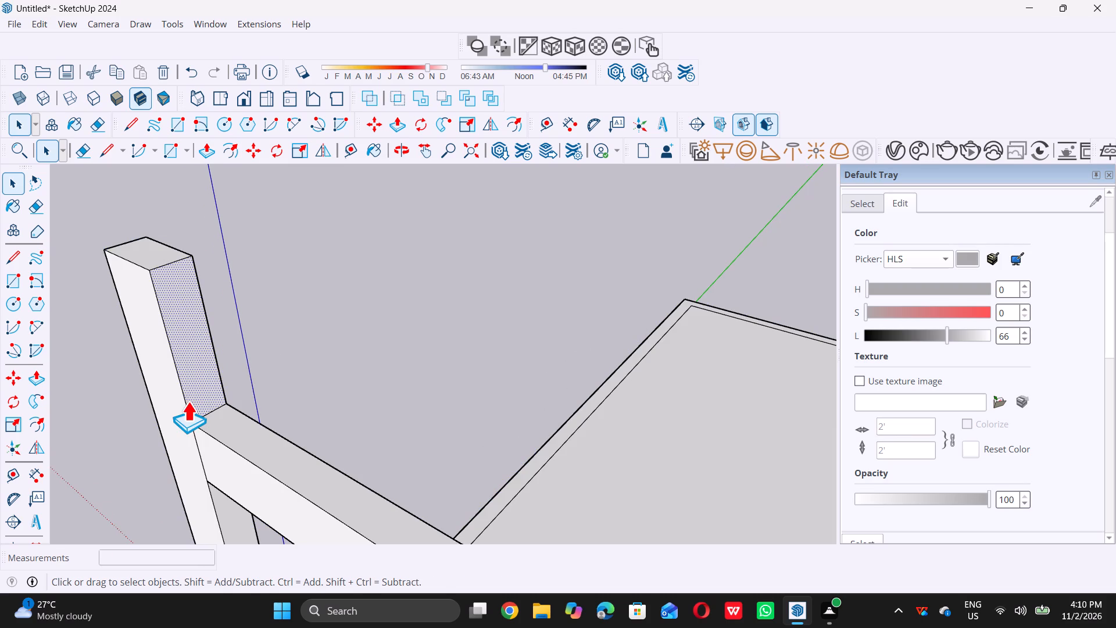
key("p")
double_click(199, 394)
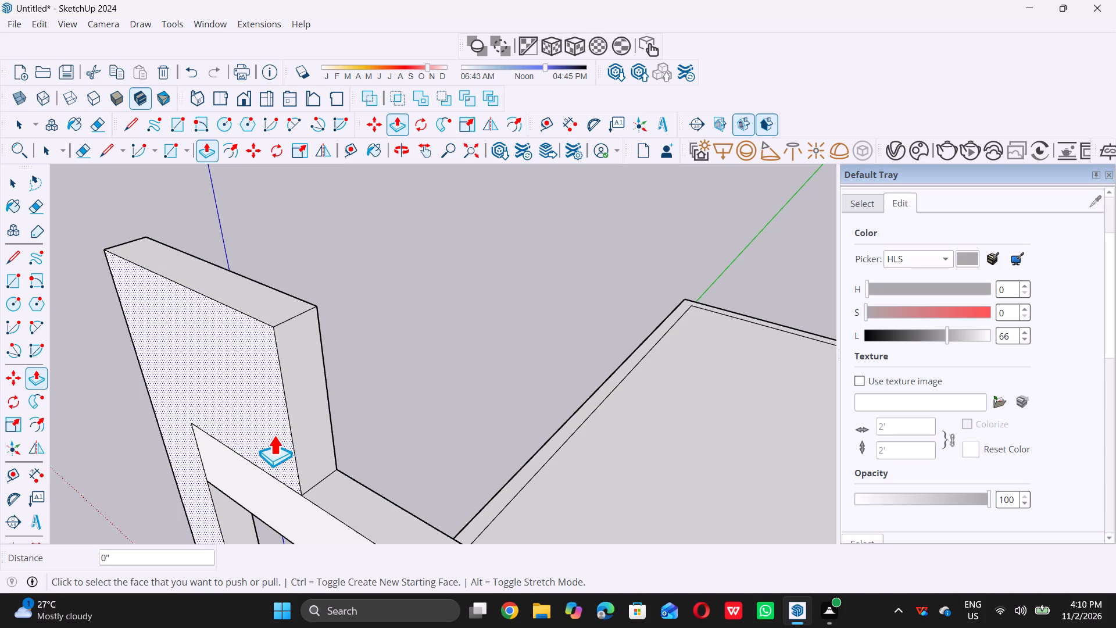
left_click(321, 440)
scroll(363, 466, "down", 6)
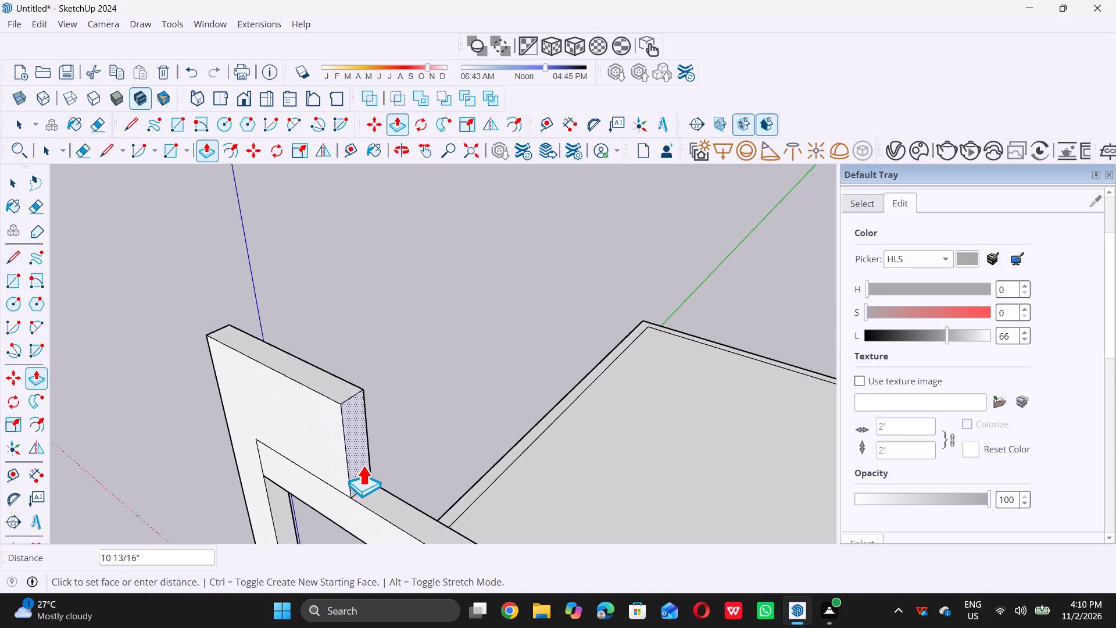
scroll(363, 465, "down", 14)
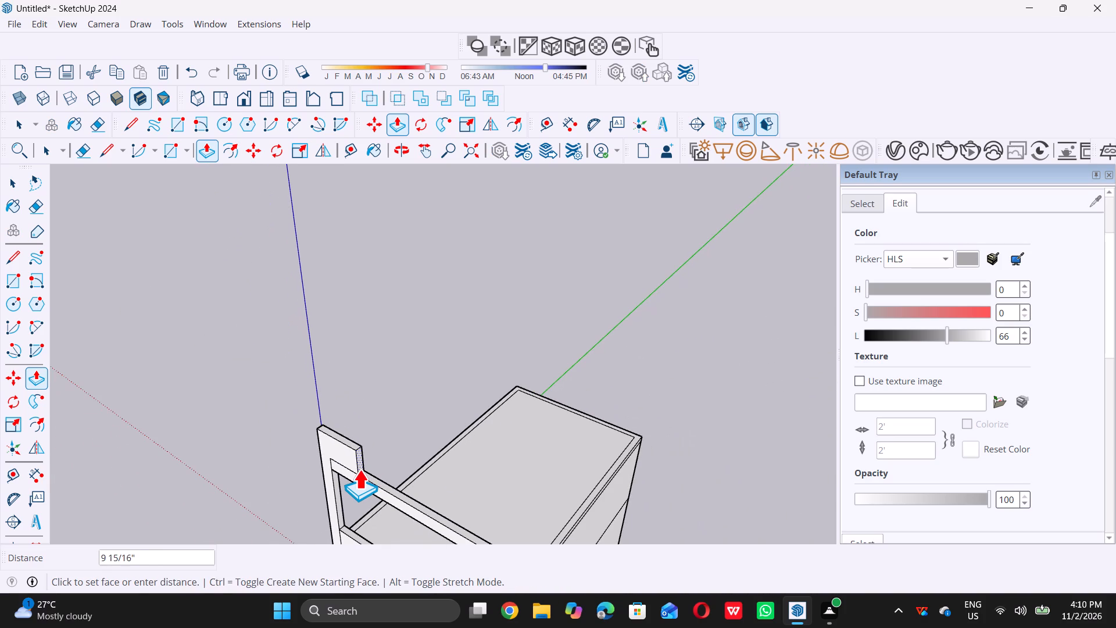
scroll(359, 469, "down", 7)
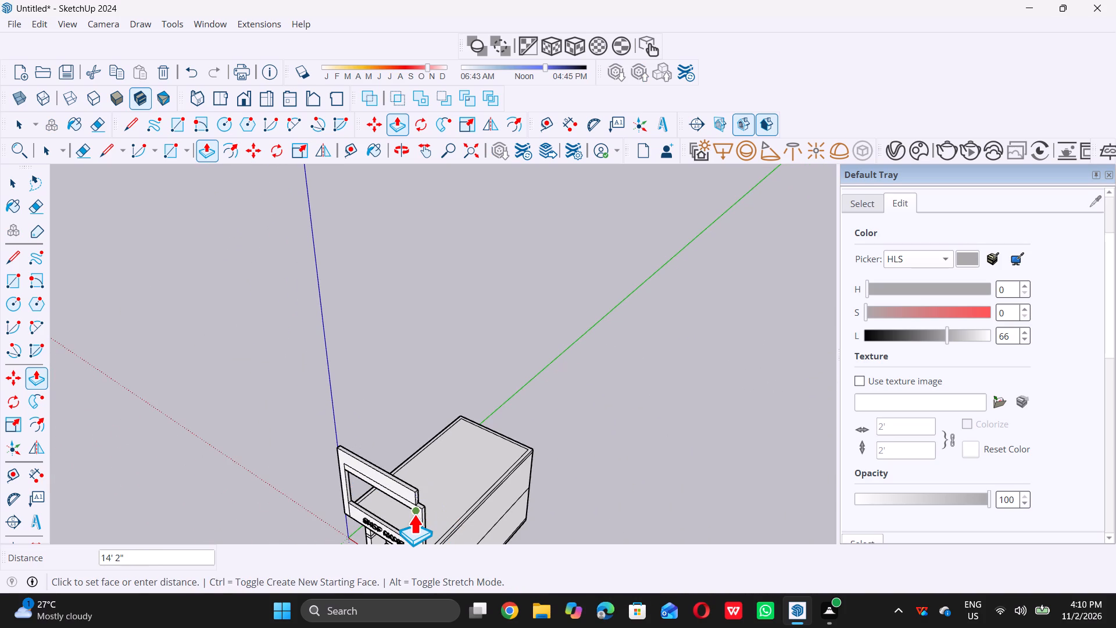
left_click(420, 518)
key("space")
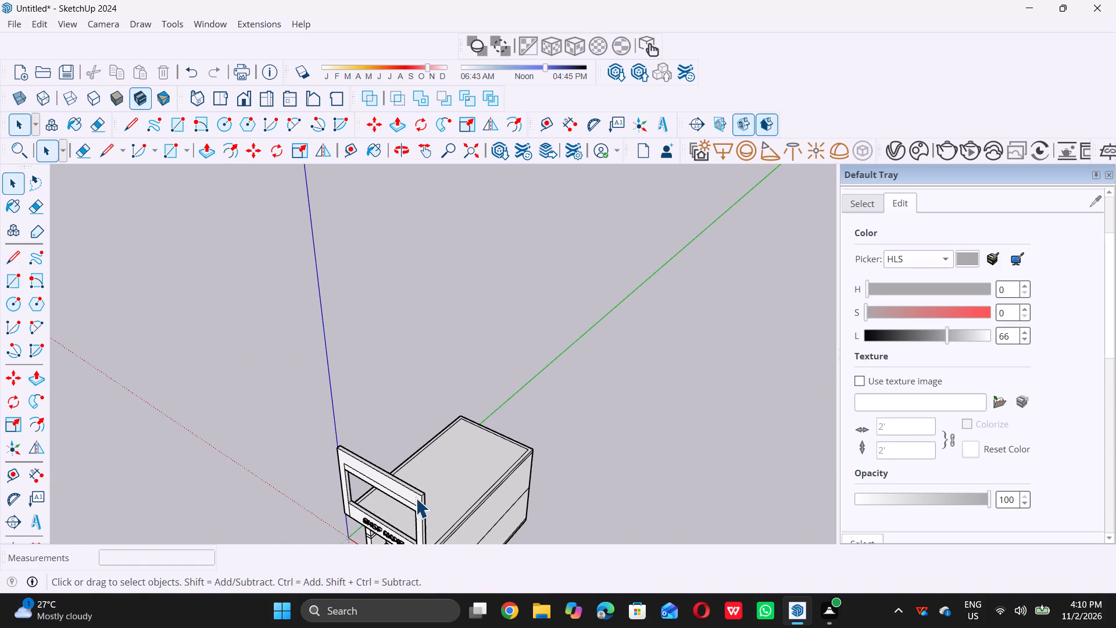
Examine the header panel and the frame above the SHOP NAME fascia from the front and at an angle.
scroll(416, 452, "down", 14)
middle_click_drag(384, 468, 480, 392)
middle_click_drag(416, 480, 491, 426)
scroll(482, 415, "up", 11)
scroll(403, 402, "up", 5)
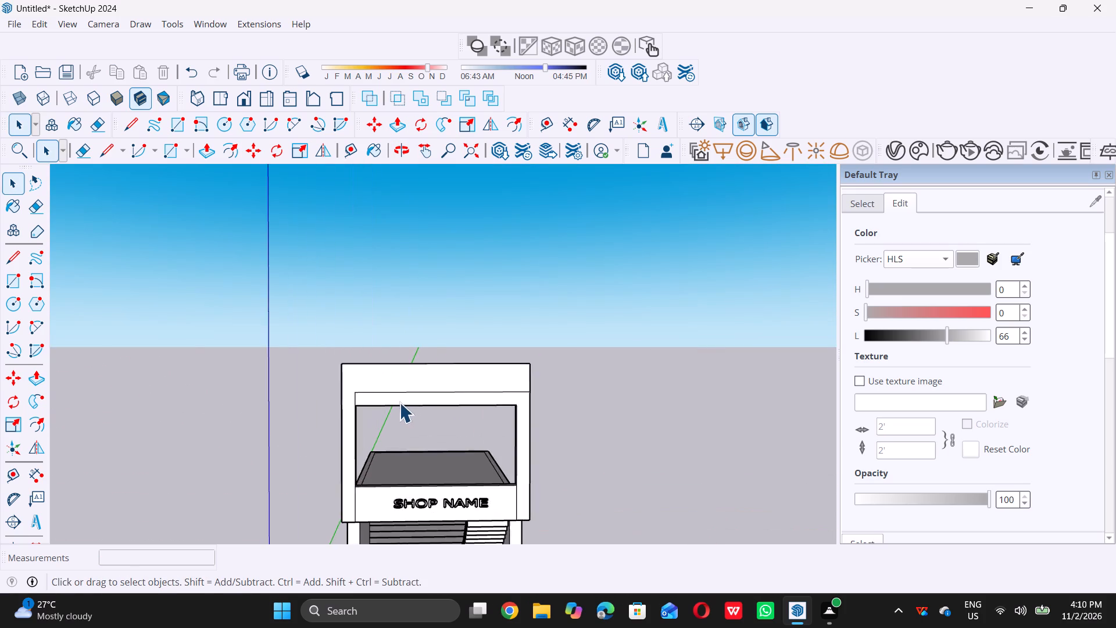
scroll(399, 402, "up", 5)
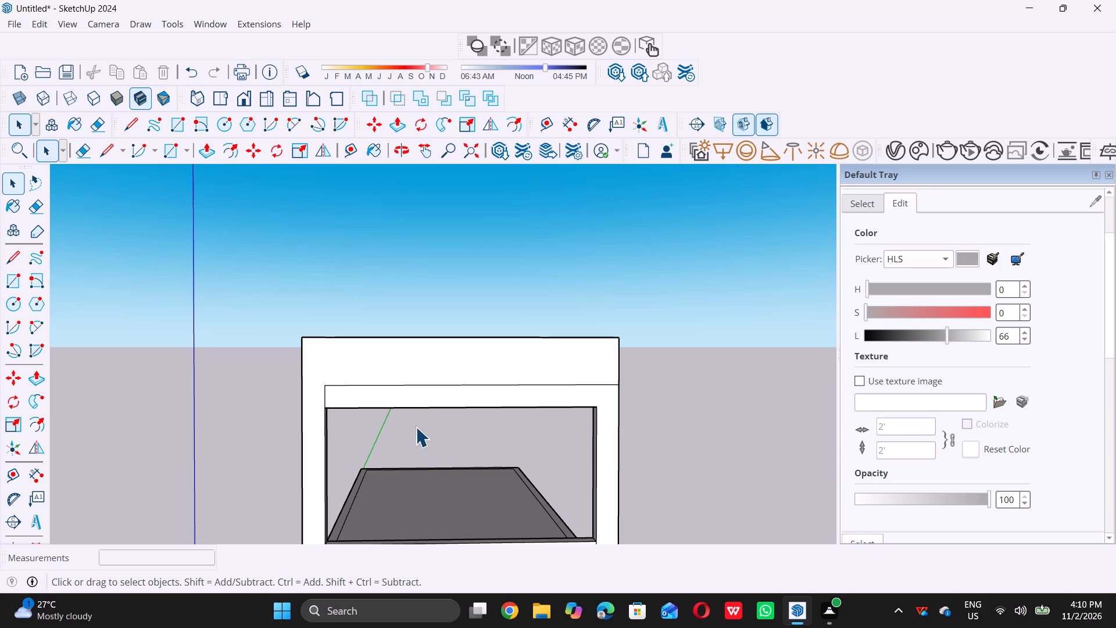
middle_click_drag(419, 433, 423, 417)
scroll(424, 418, "down", 6)
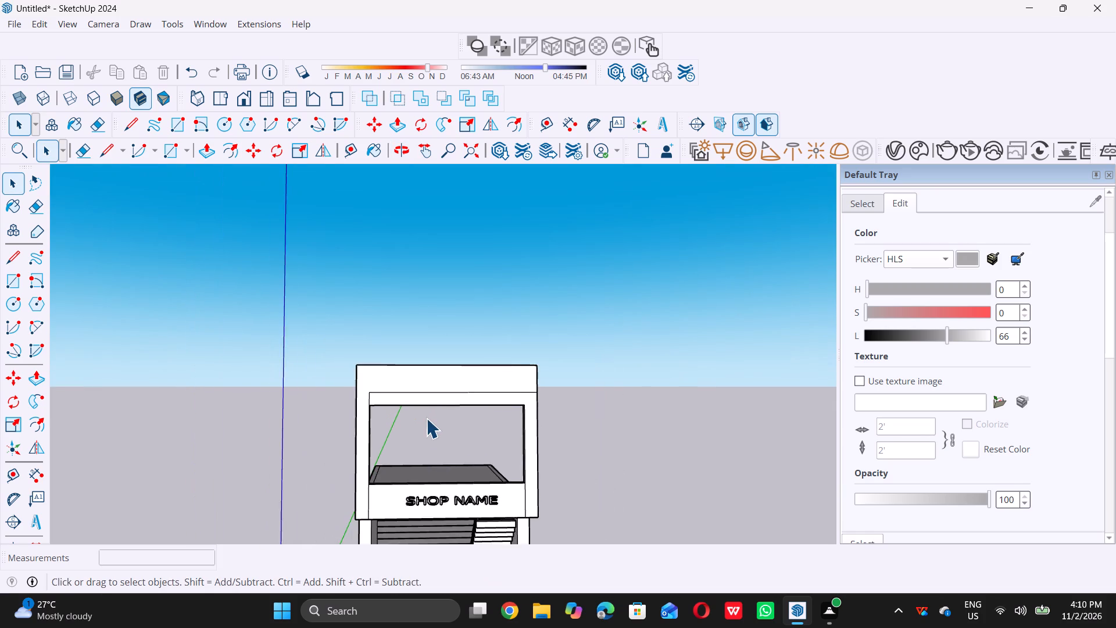
scroll(426, 418, "down", 2)
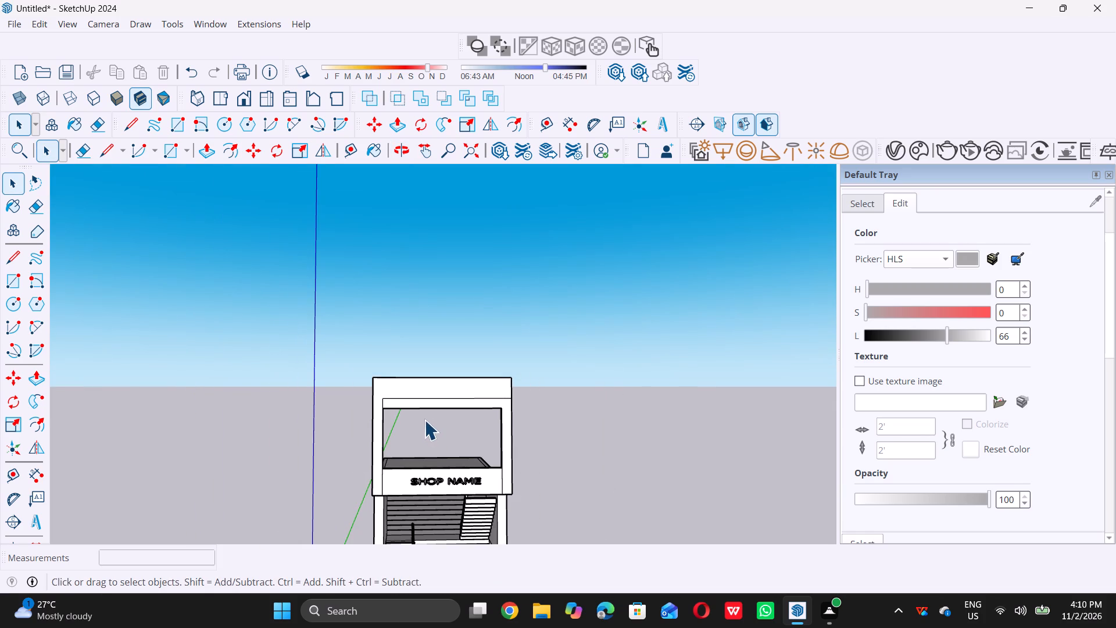
scroll(418, 411, "down", 1)
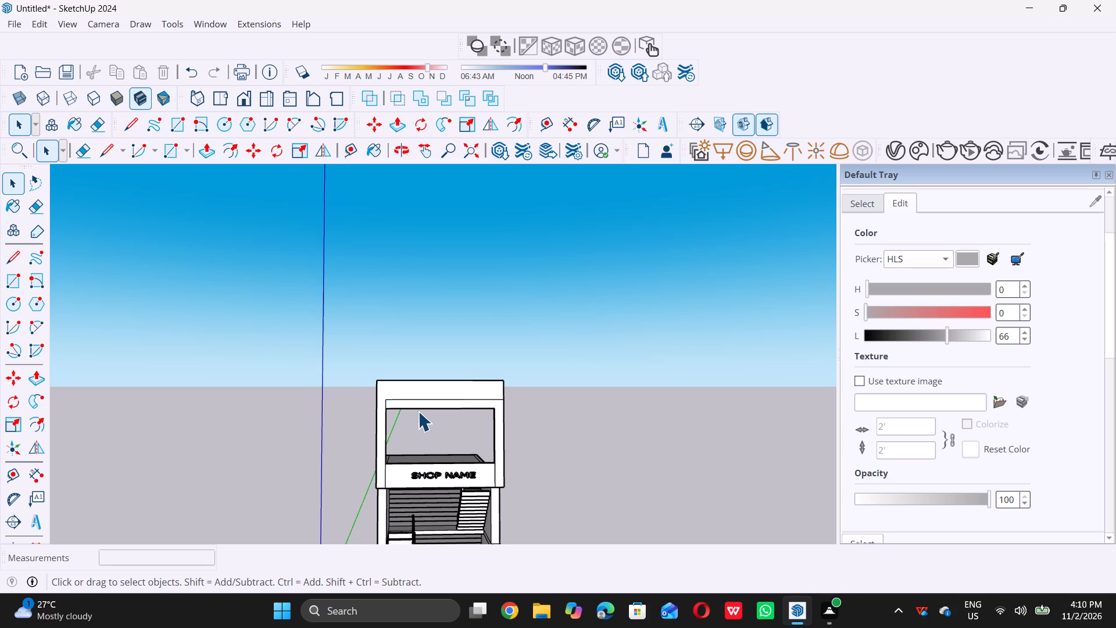
scroll(418, 411, "down", 1)
middle_click_drag(414, 412, 409, 425)
scroll(389, 483, "up", 3)
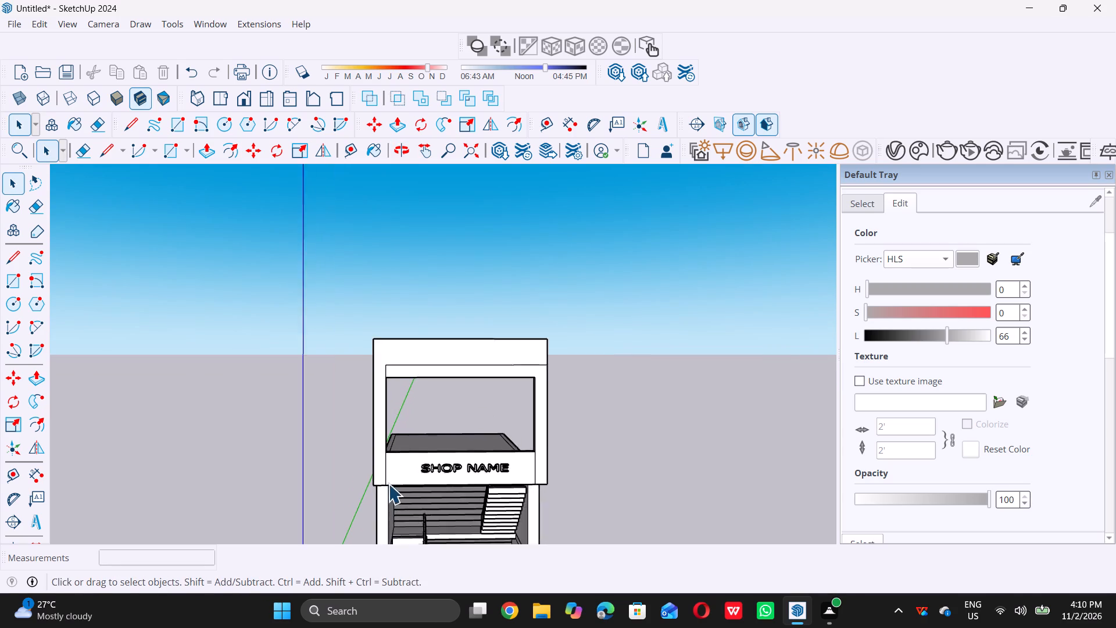
scroll(388, 484, "up", 4)
middle_click_drag(427, 398, 306, 433)
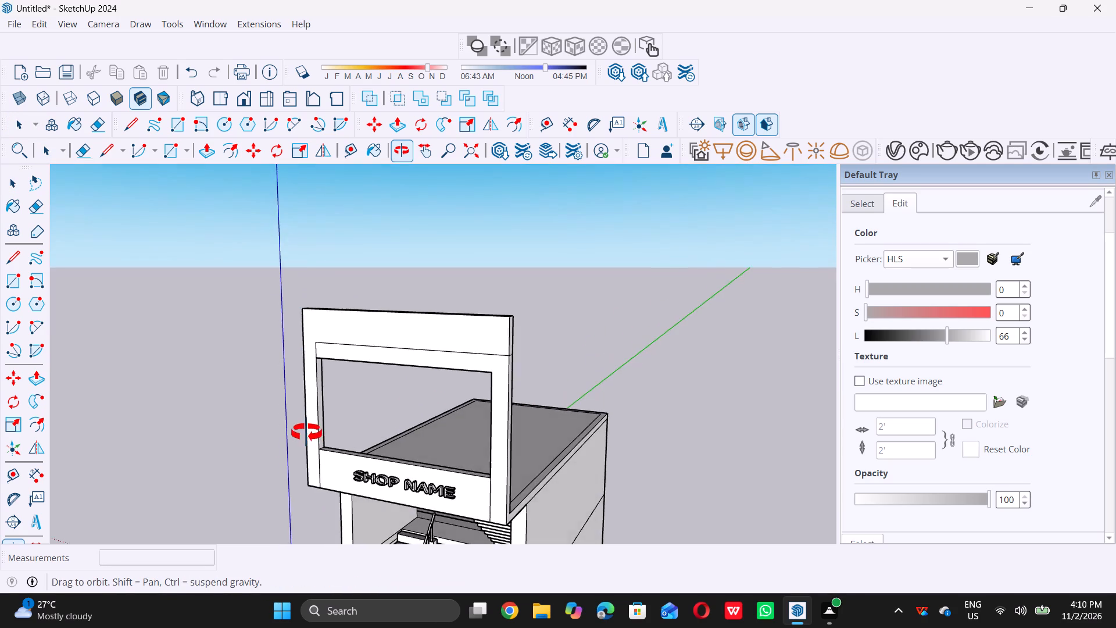
middle_click_drag(306, 433, 405, 401)
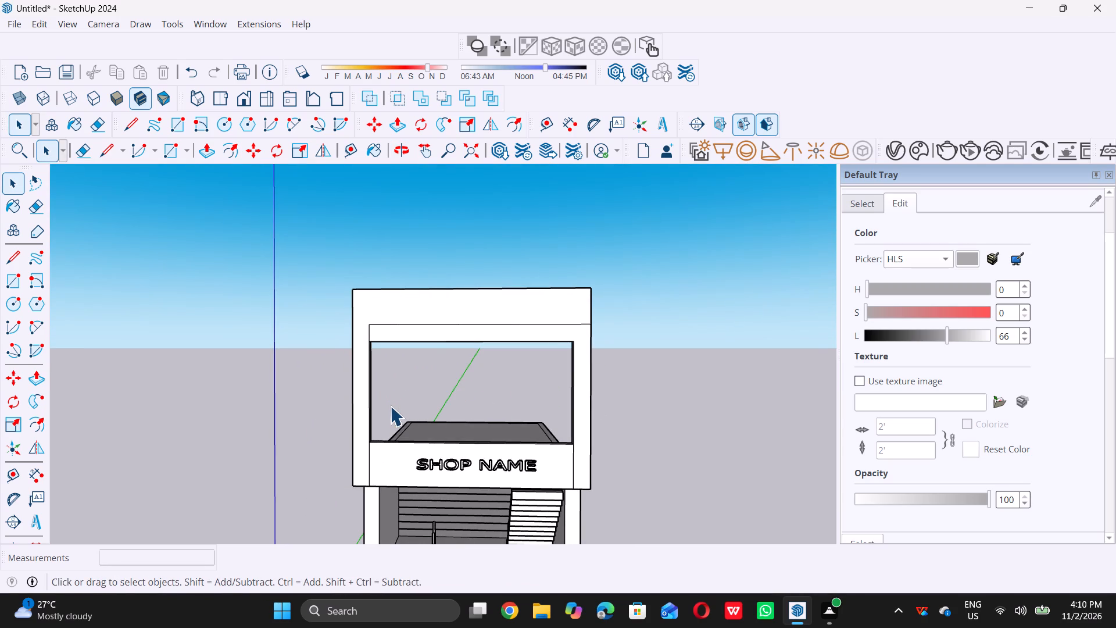
scroll(370, 372, "down", 5)
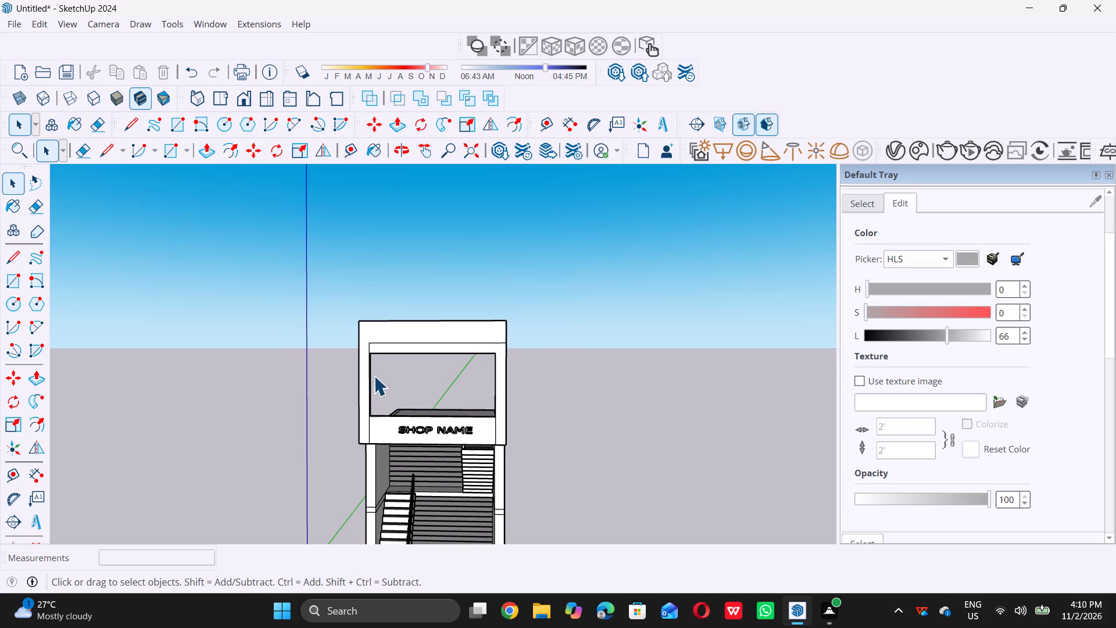
middle_click_drag(375, 373, 373, 401)
scroll(375, 393, "down", 1)
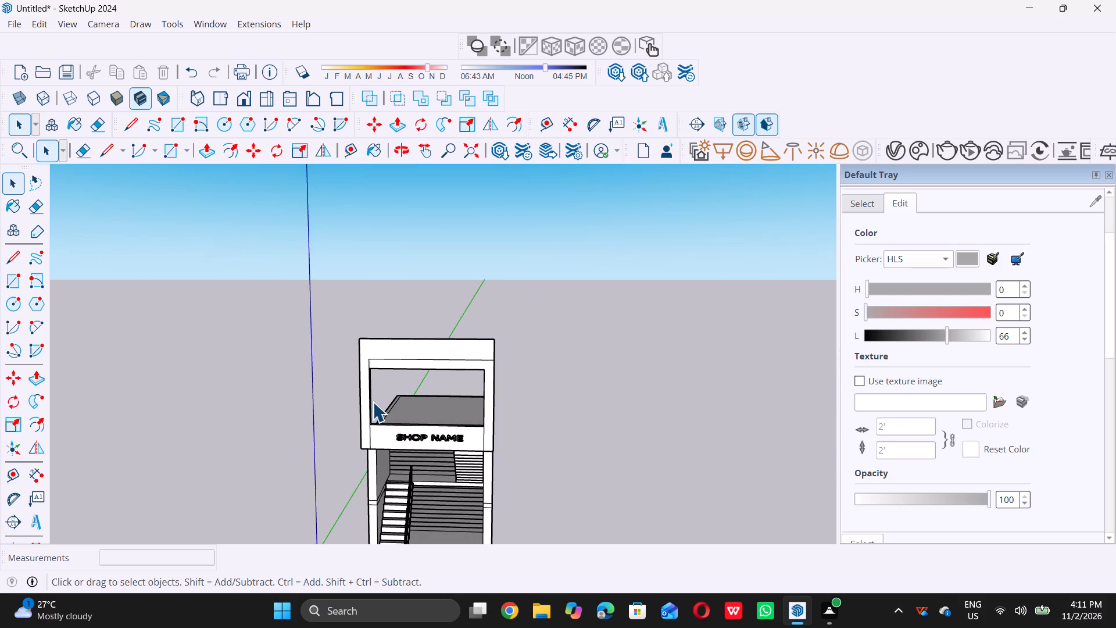
scroll(365, 406, "up", 6)
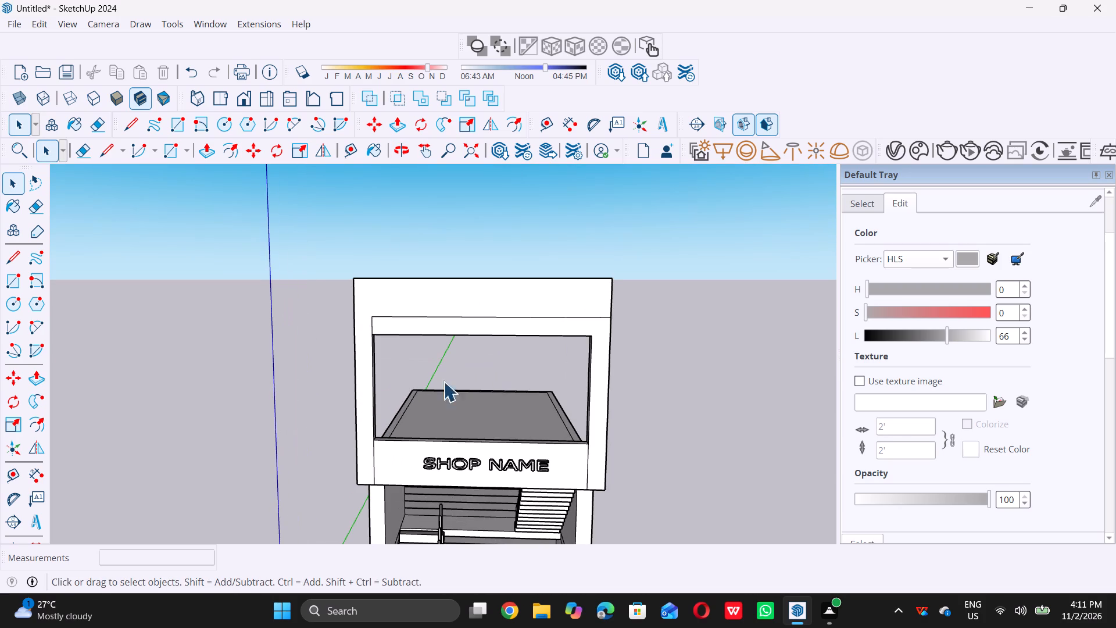
middle_click_drag(471, 348, 414, 342)
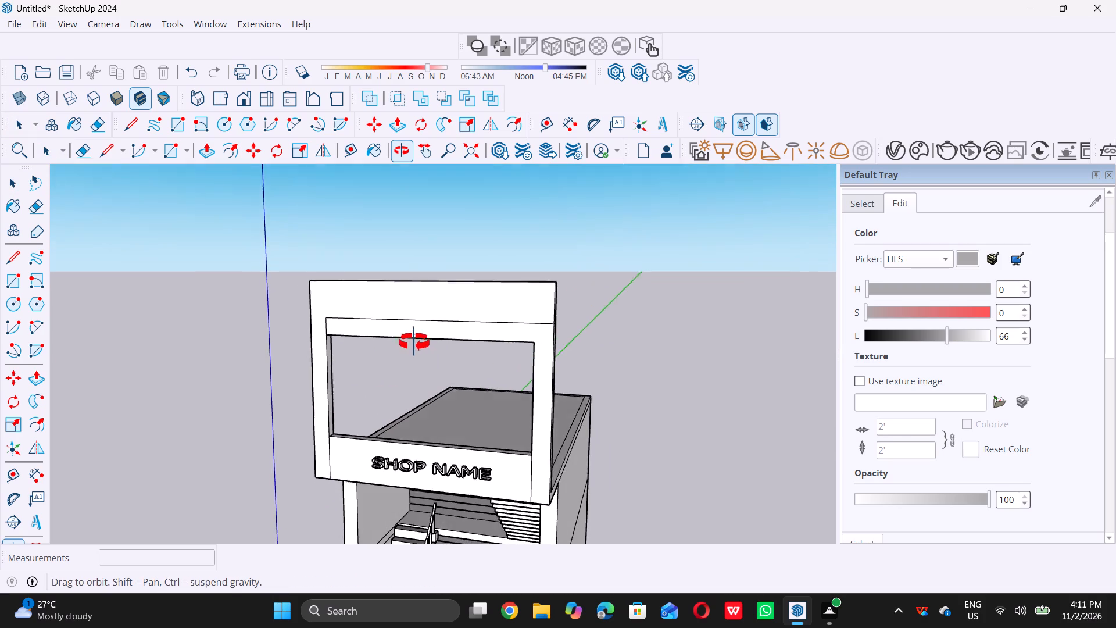
Examine the header panel and front frame against the whole building, from the front and from above.
middle_click_drag(414, 342, 414, 340)
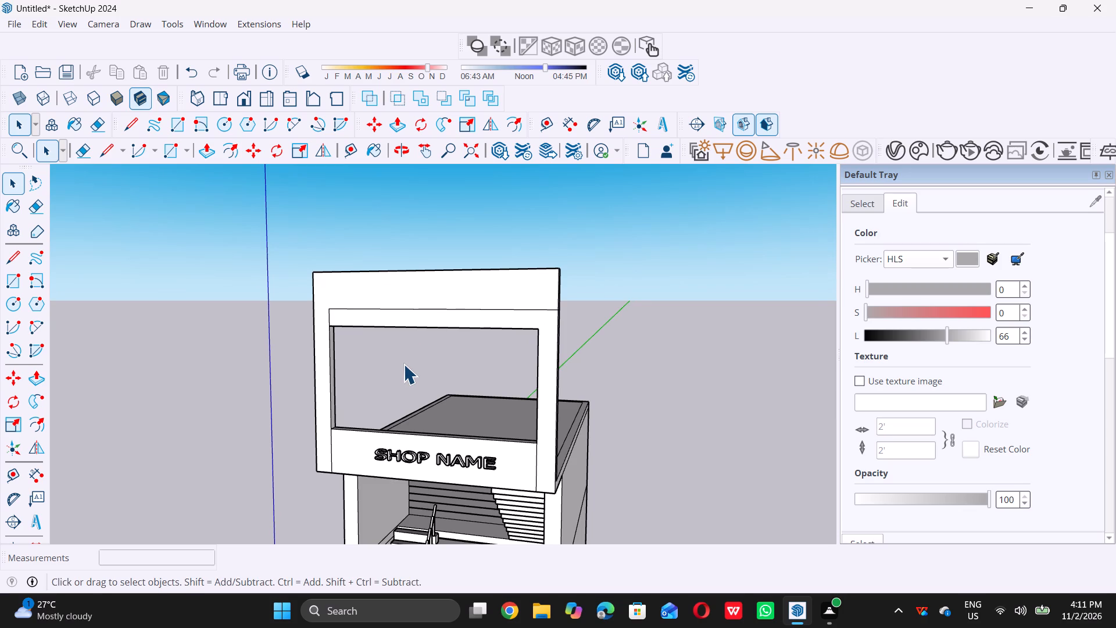
scroll(403, 364, "down", 2)
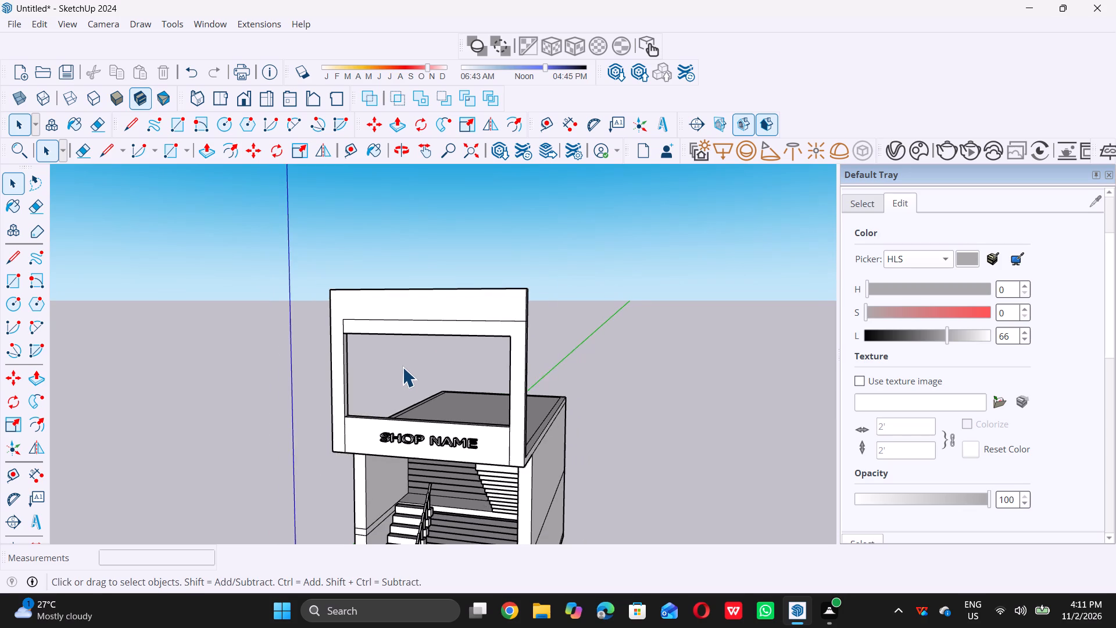
scroll(402, 367, "down", 1)
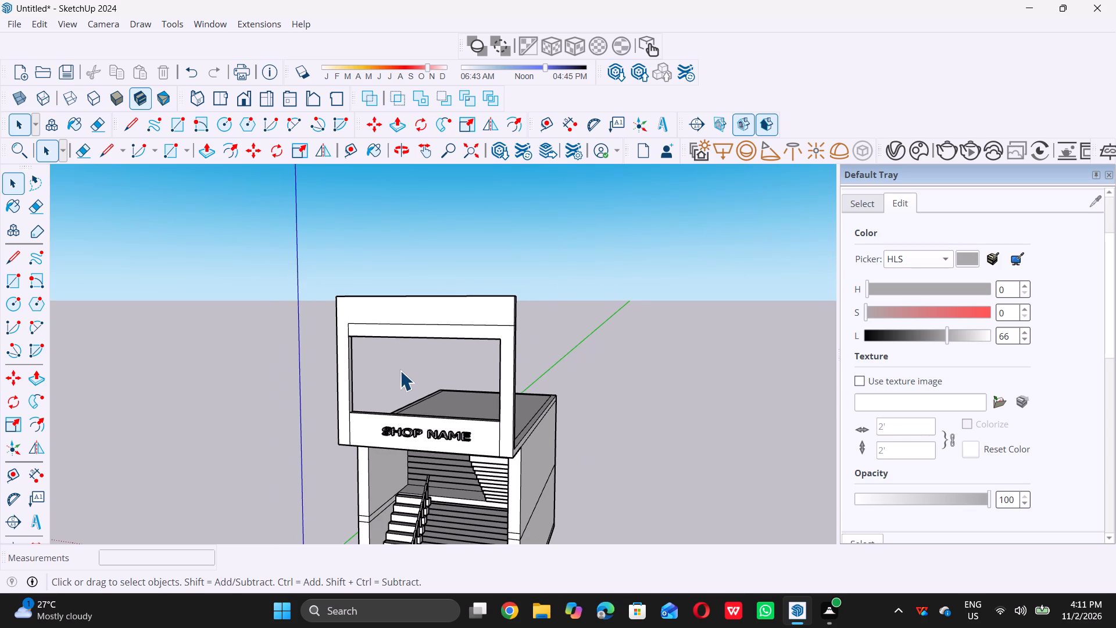
scroll(399, 370, "down", 5)
middle_click_drag(402, 397, 452, 388)
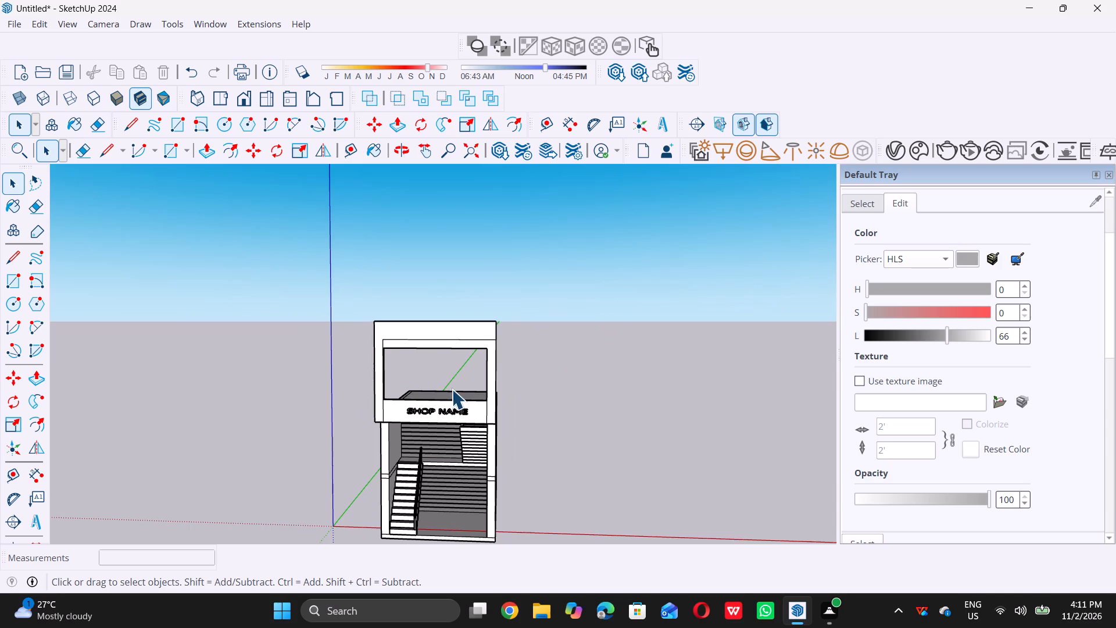
scroll(435, 409, "down", 8)
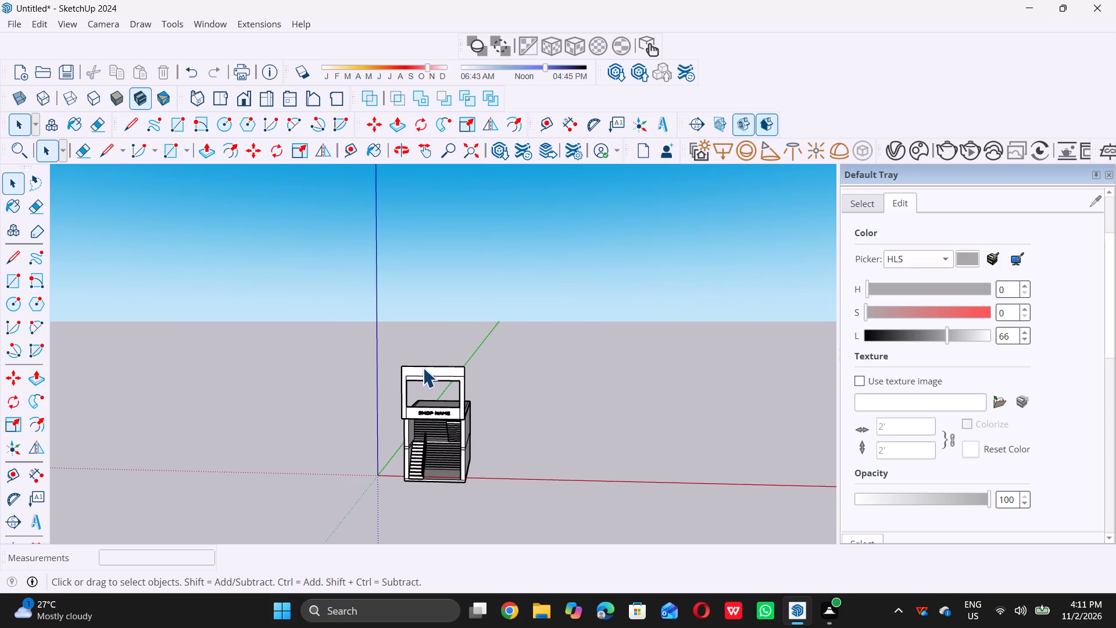
scroll(423, 367, "down", 5)
middle_click_drag(428, 362, 425, 398)
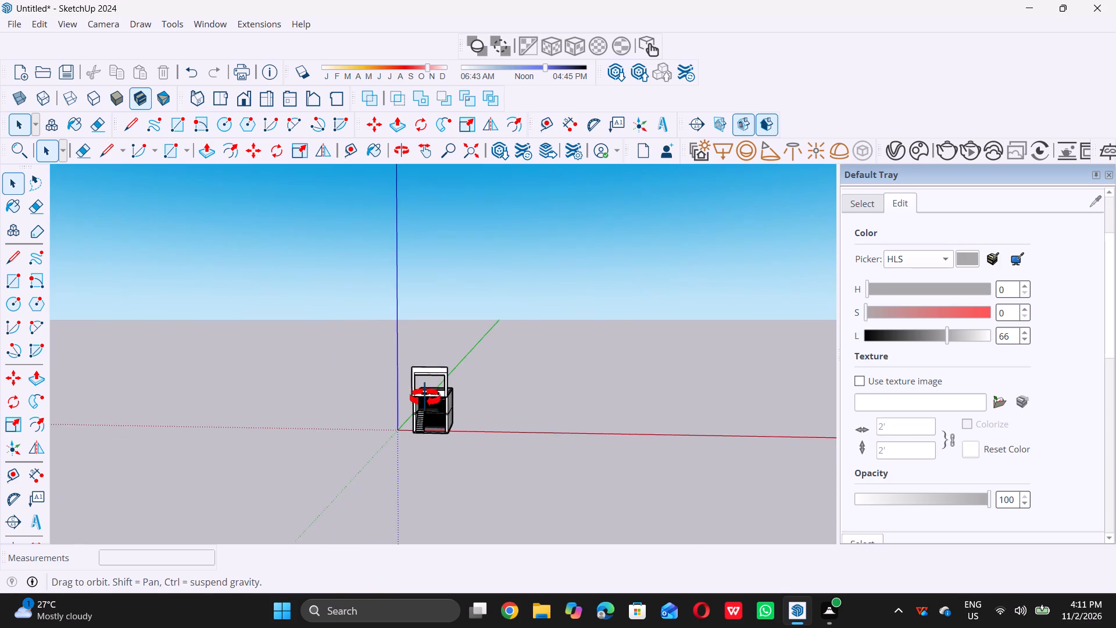
middle_click_drag(425, 398, 419, 449)
Draw lines up the header panel's front face from the stair-side post's inner edge and across its top face, marking off the post.
scroll(439, 349, "up", 5)
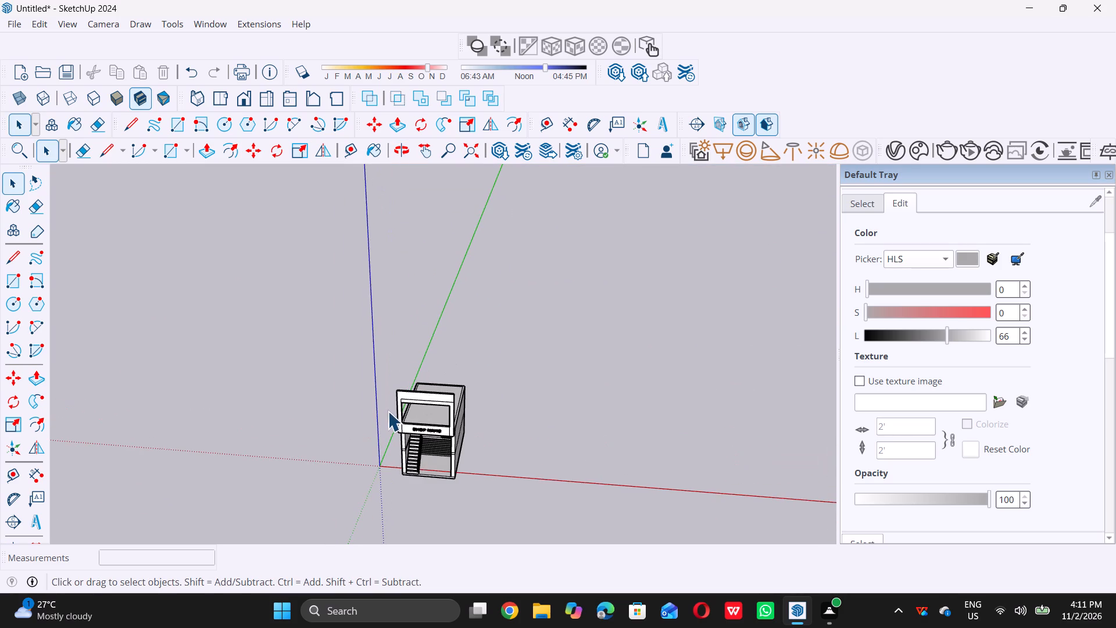
scroll(365, 406, "up", 5)
middle_click_drag(446, 372, 441, 378)
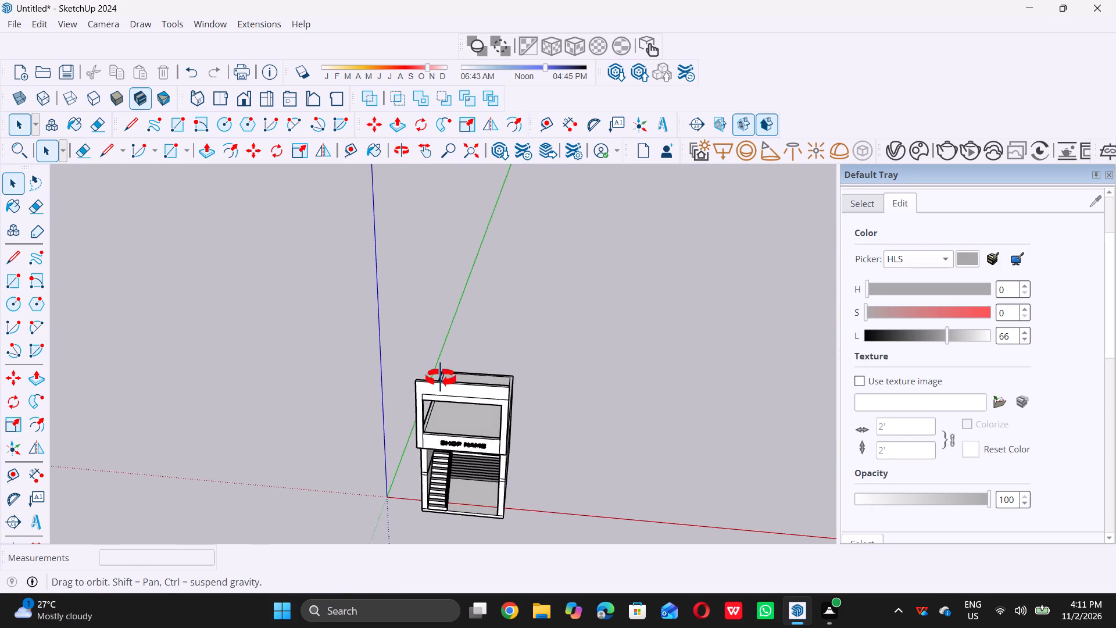
middle_click_drag(441, 378, 398, 420)
scroll(398, 409, "up", 11)
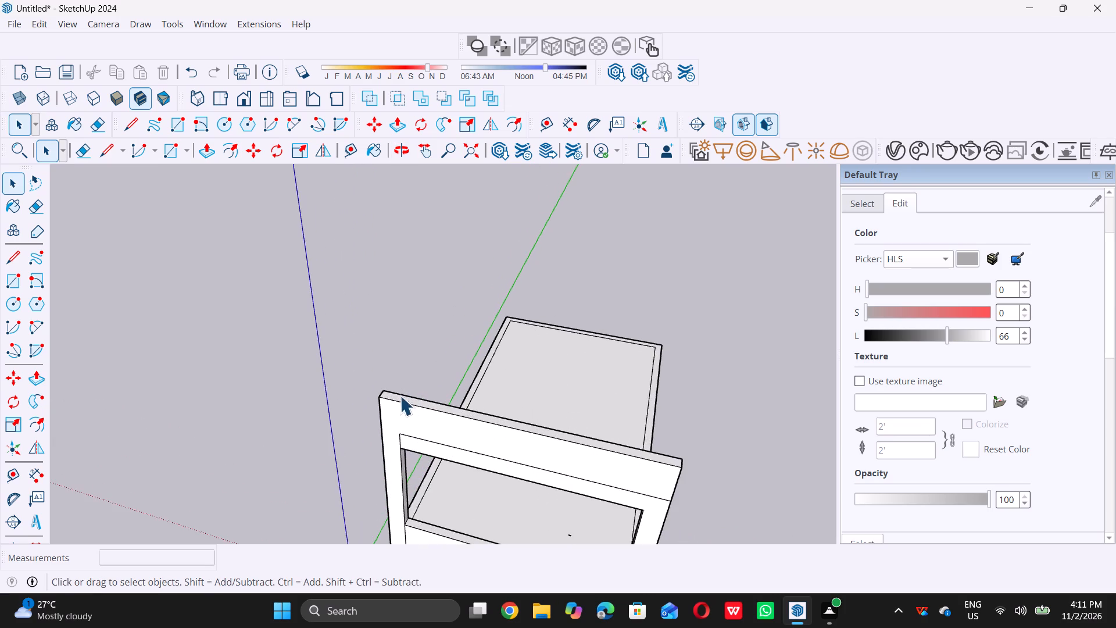
scroll(392, 422, "up", 9)
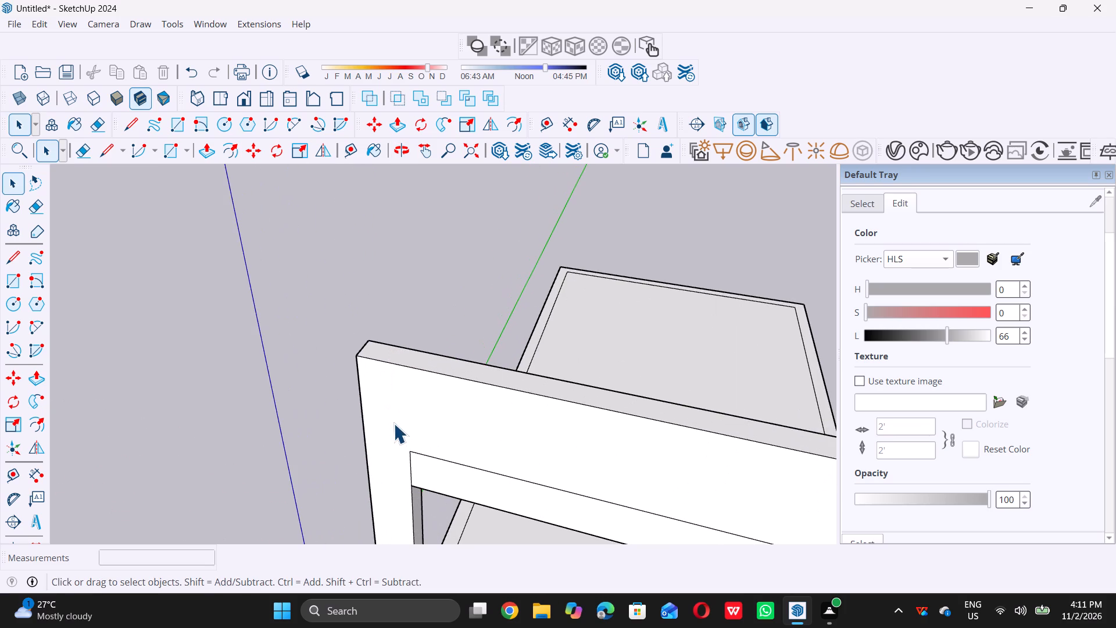
key("l")
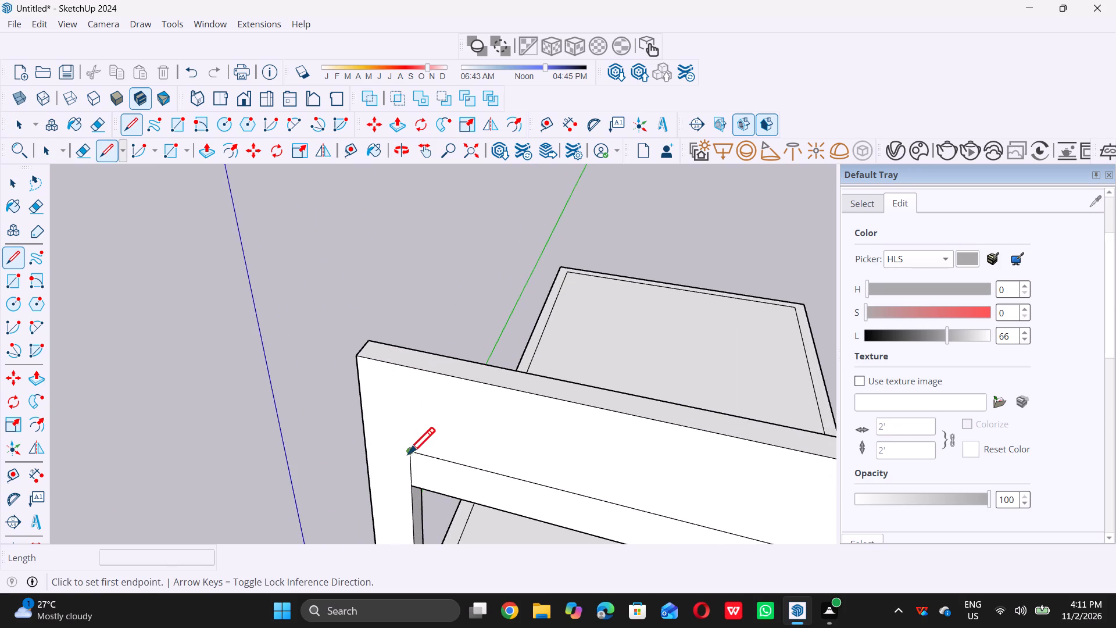
double_click(413, 451)
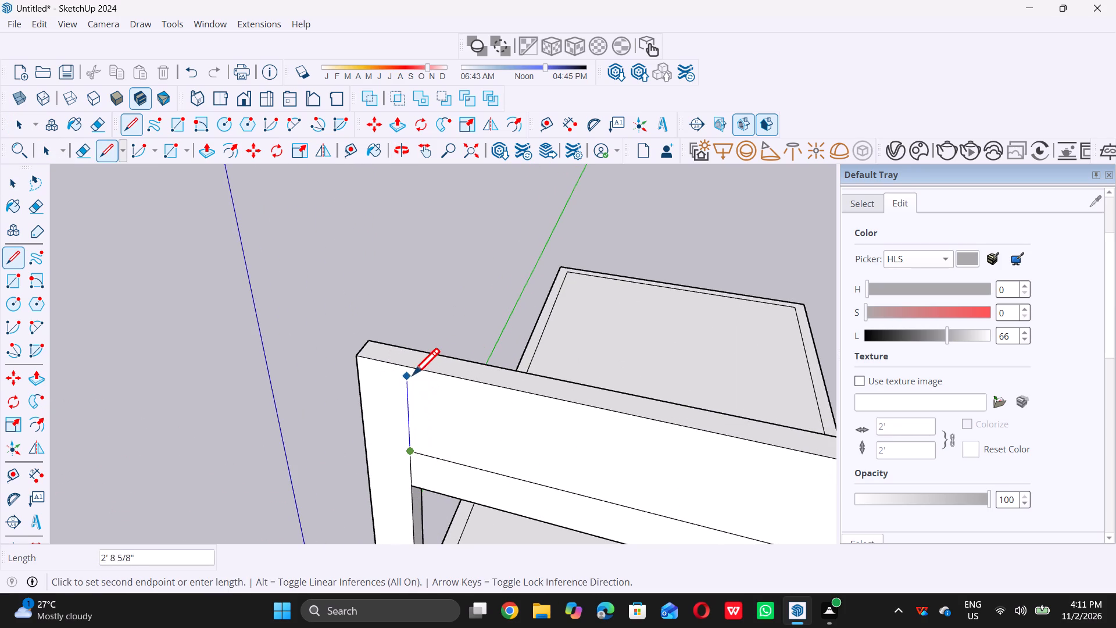
left_click(412, 370)
scroll(415, 351, "up", 5)
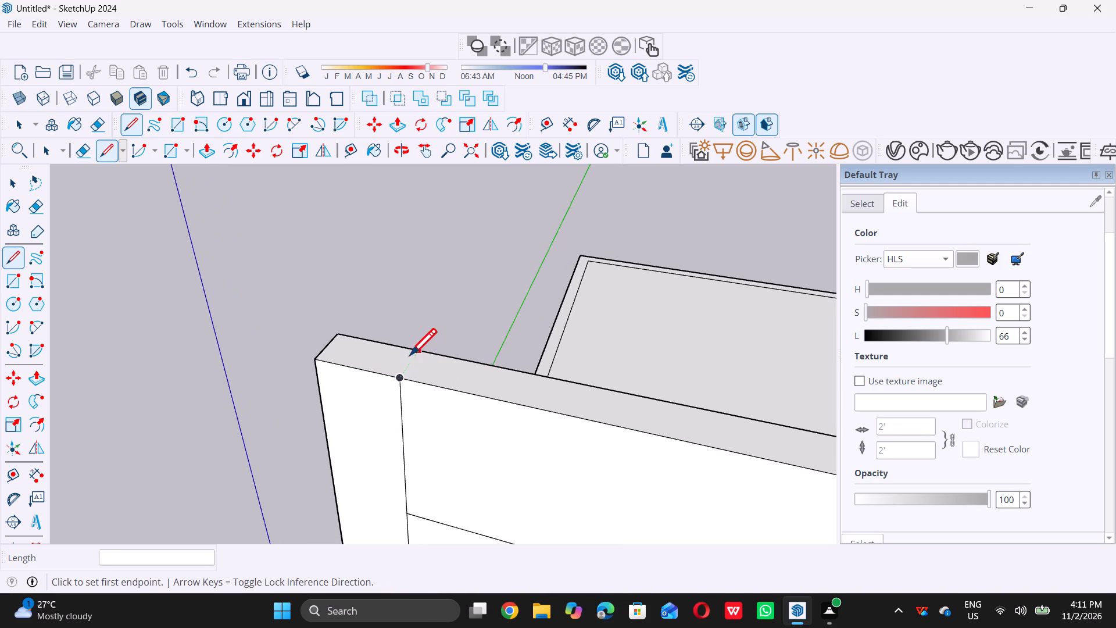
scroll(389, 385, "up", 2)
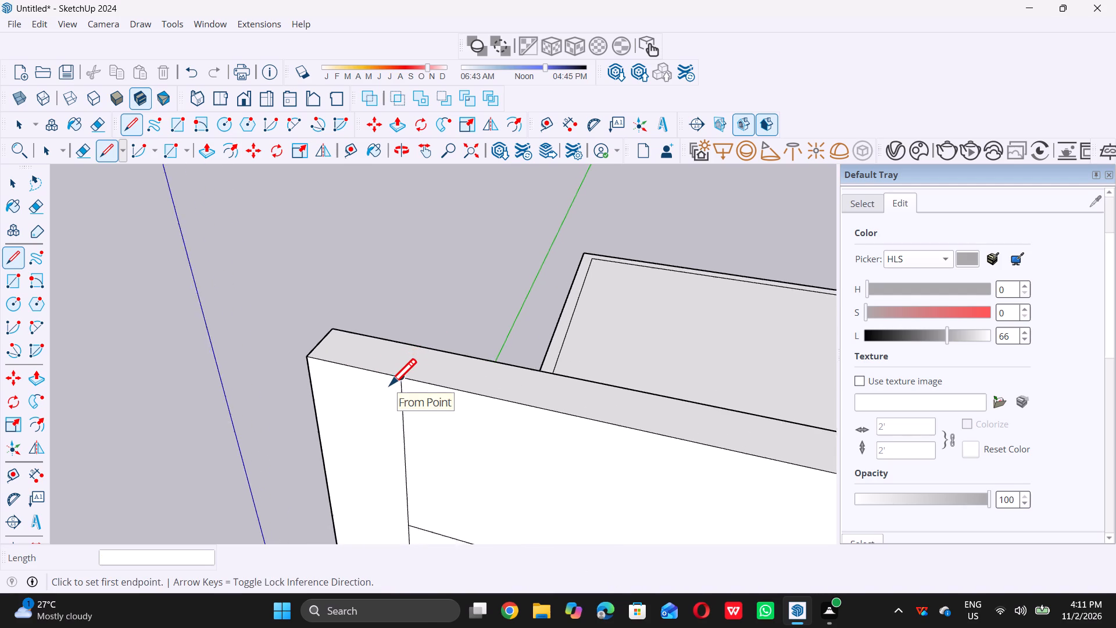
scroll(389, 385, "up", 2)
triple_click(407, 373)
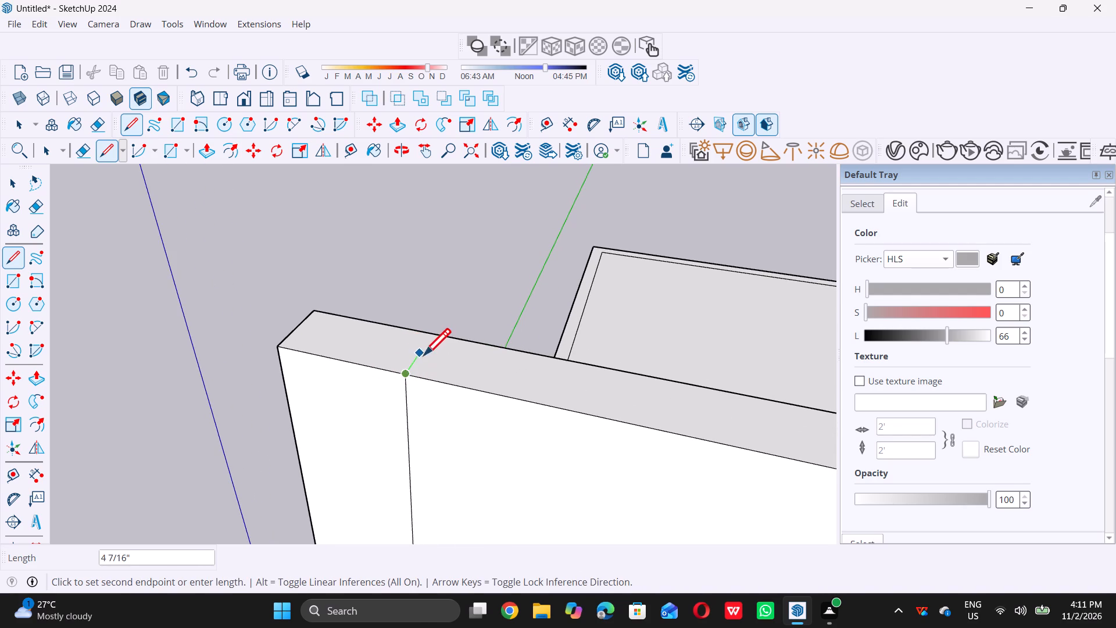
double_click(438, 340)
key("space")
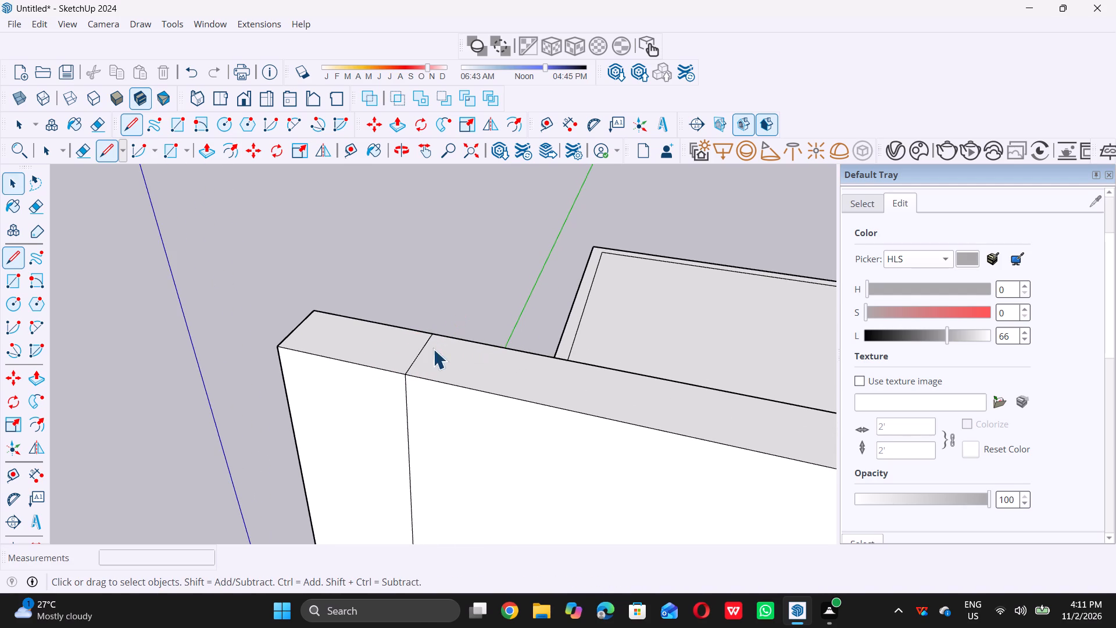
Push/Pull the marked-off top face of the stair-side post upward 10'.
scroll(424, 374, "down", 12)
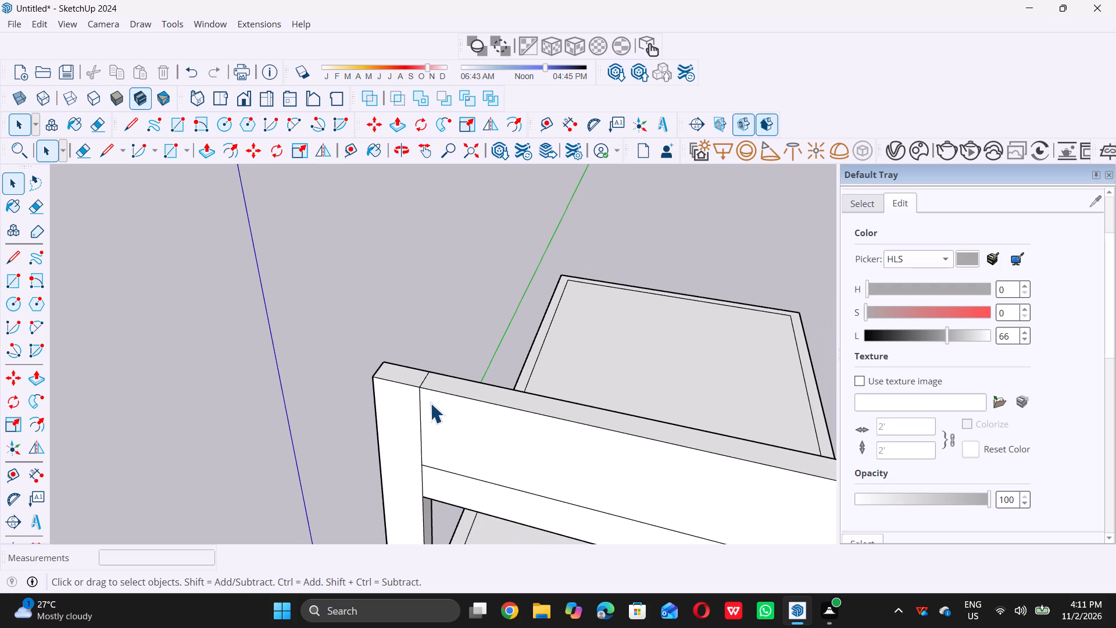
scroll(429, 405, "down", 19)
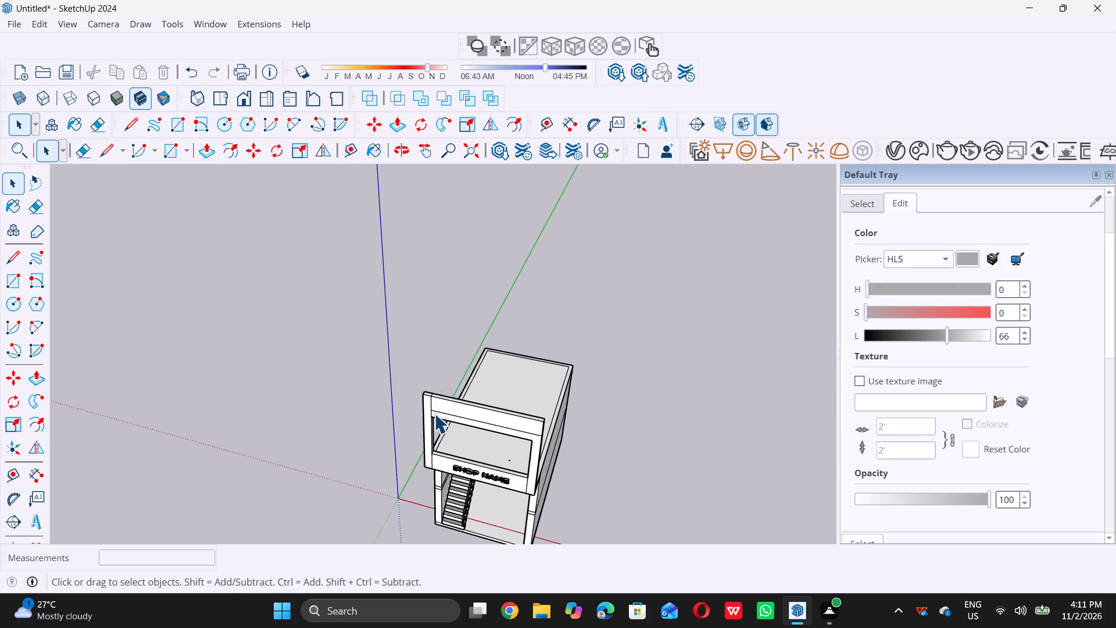
middle_click_drag(434, 413, 446, 399)
scroll(445, 387, "up", 5)
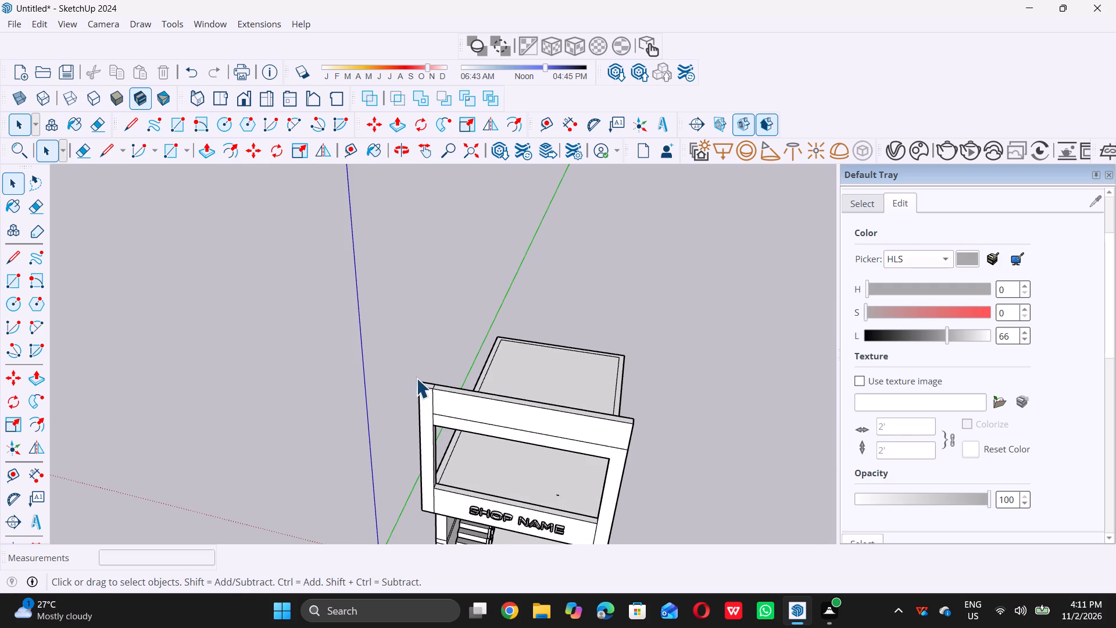
scroll(416, 377, "up", 14)
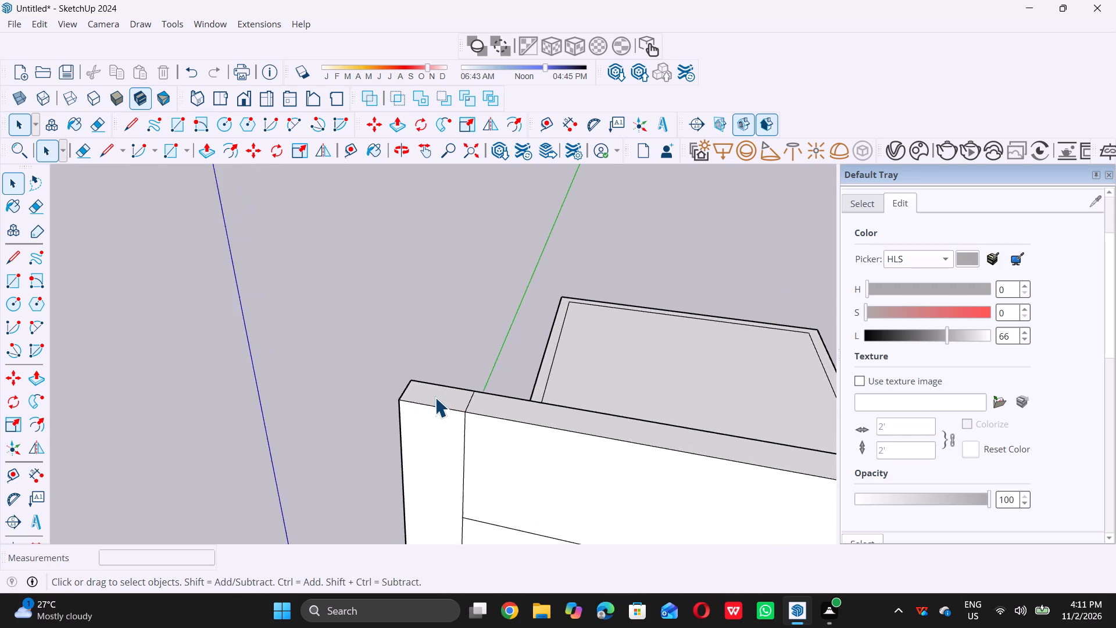
scroll(435, 397, "up", 4)
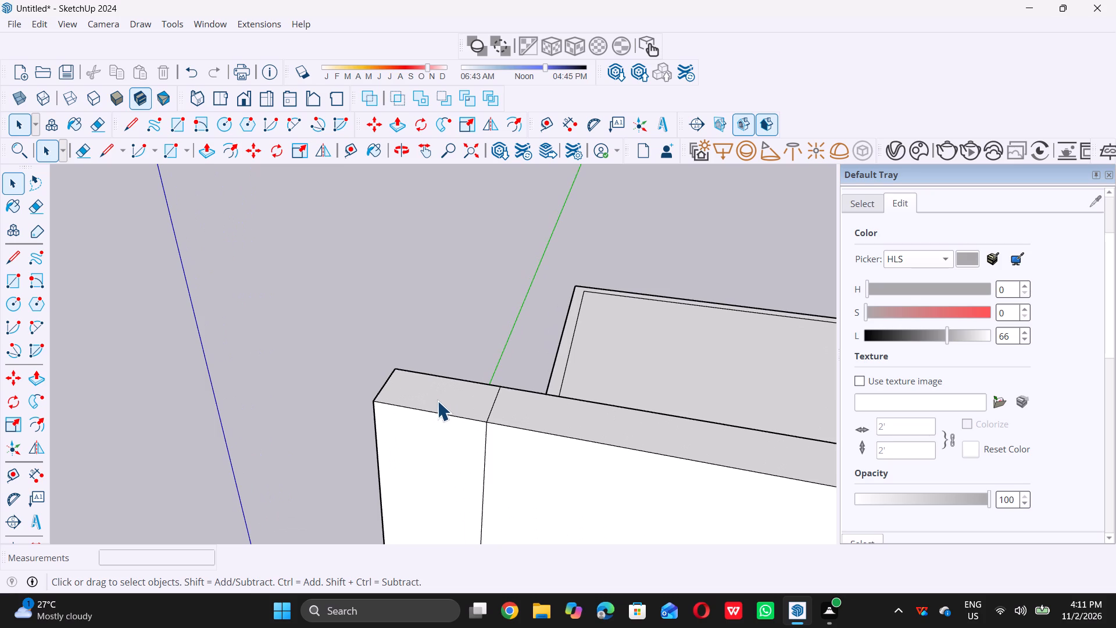
scroll(437, 402, "up", 4)
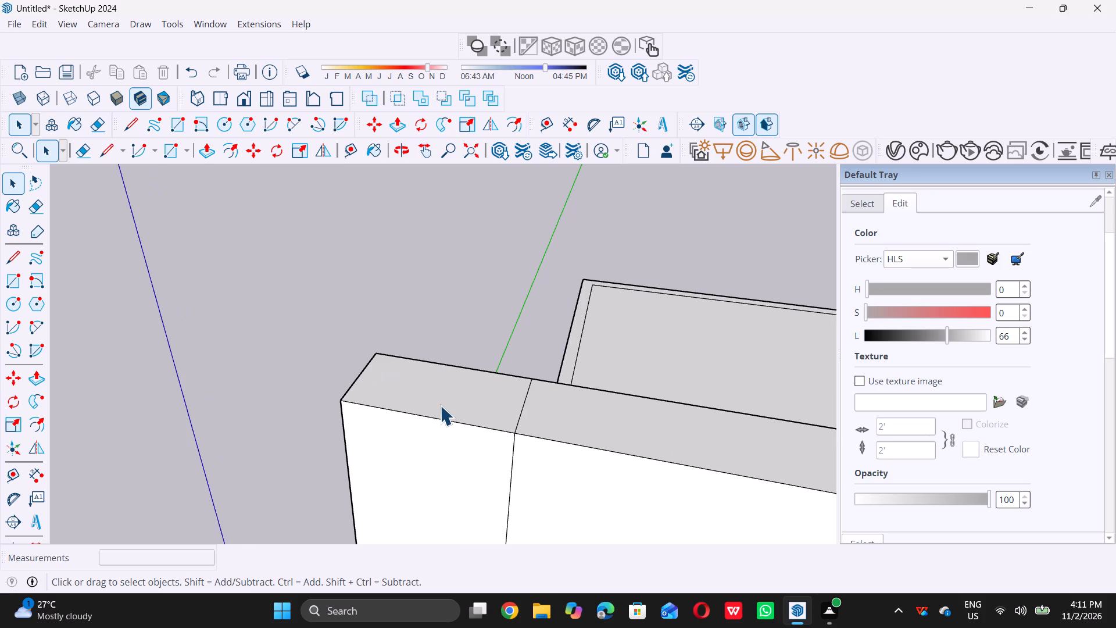
double_click(440, 405)
key("p")
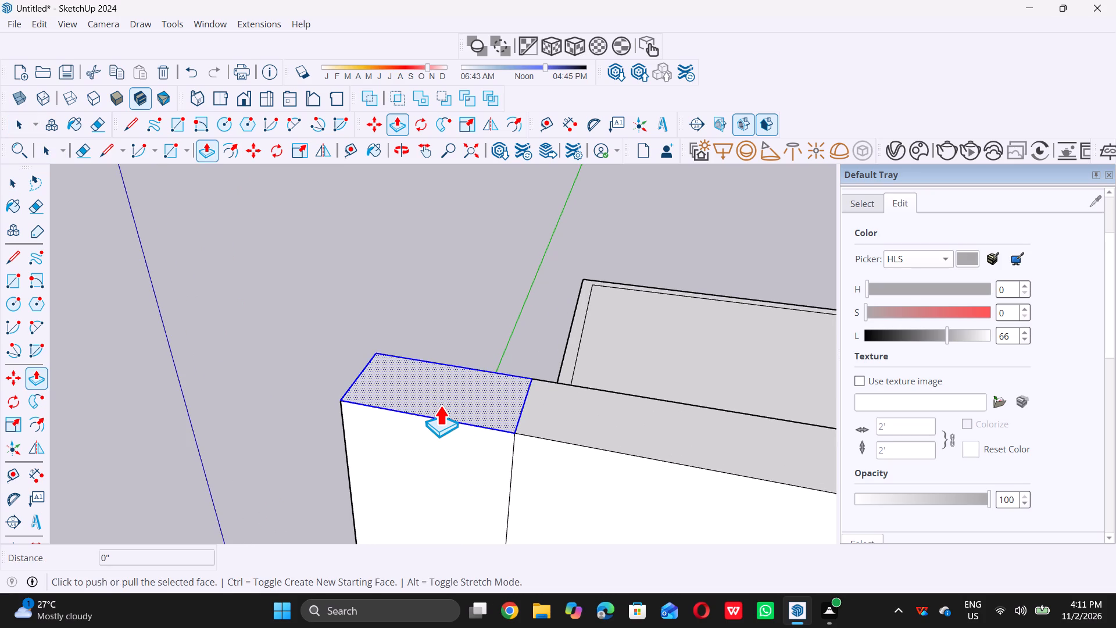
left_click(440, 405)
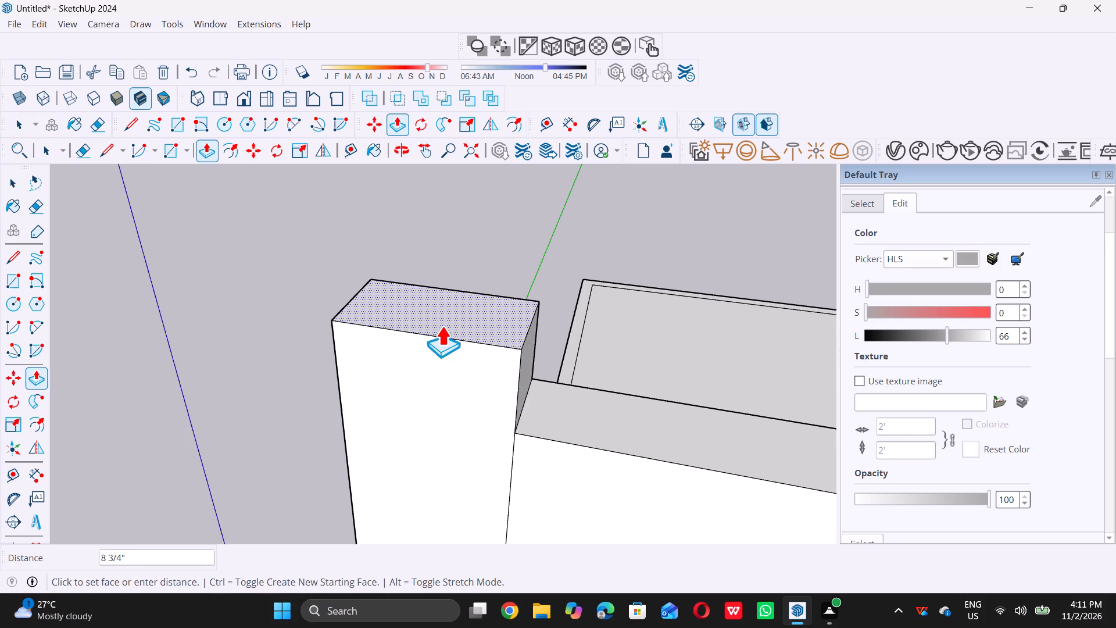
type("10")
key("apostrophe")
key("Return")
key("space")
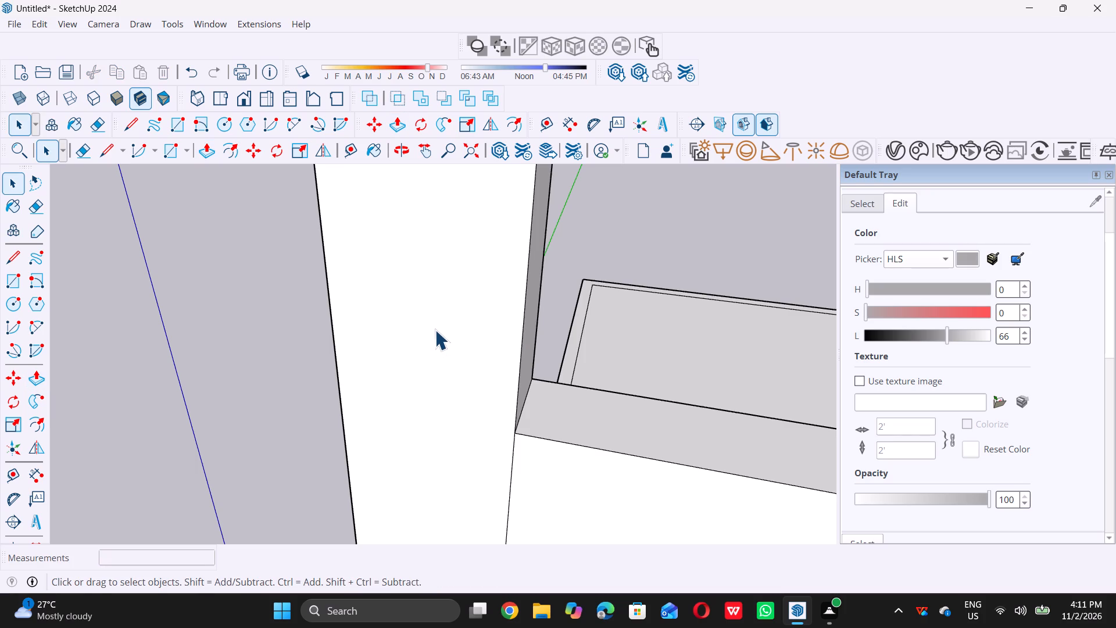
Examine the raised stair-side post against the whole building from the front and at an angle.
scroll(434, 330, "down", 17)
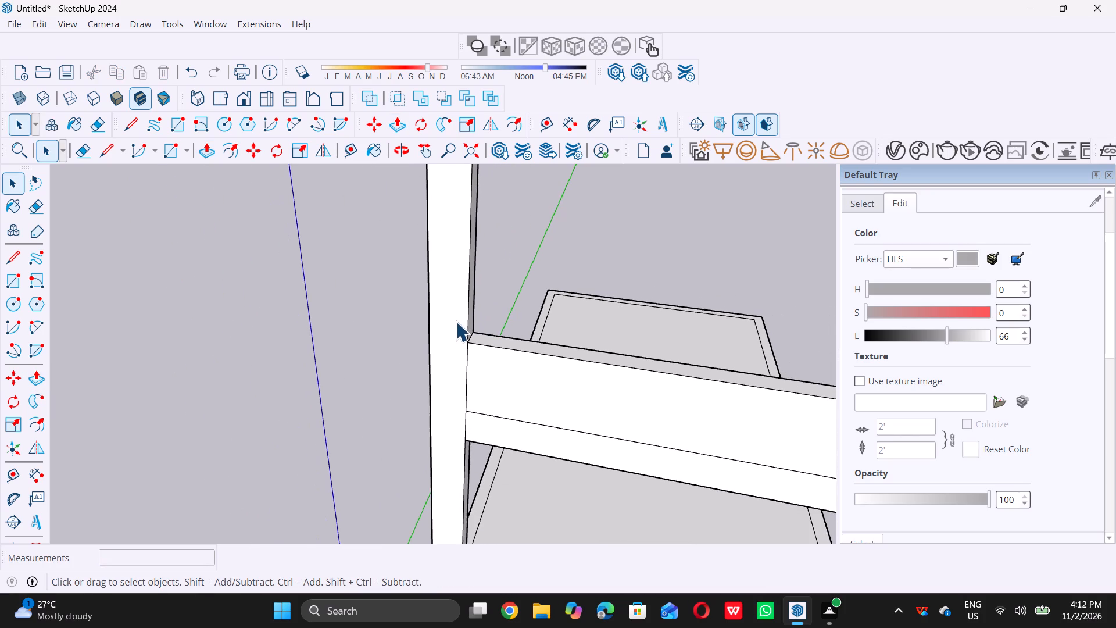
scroll(432, 335, "down", 12)
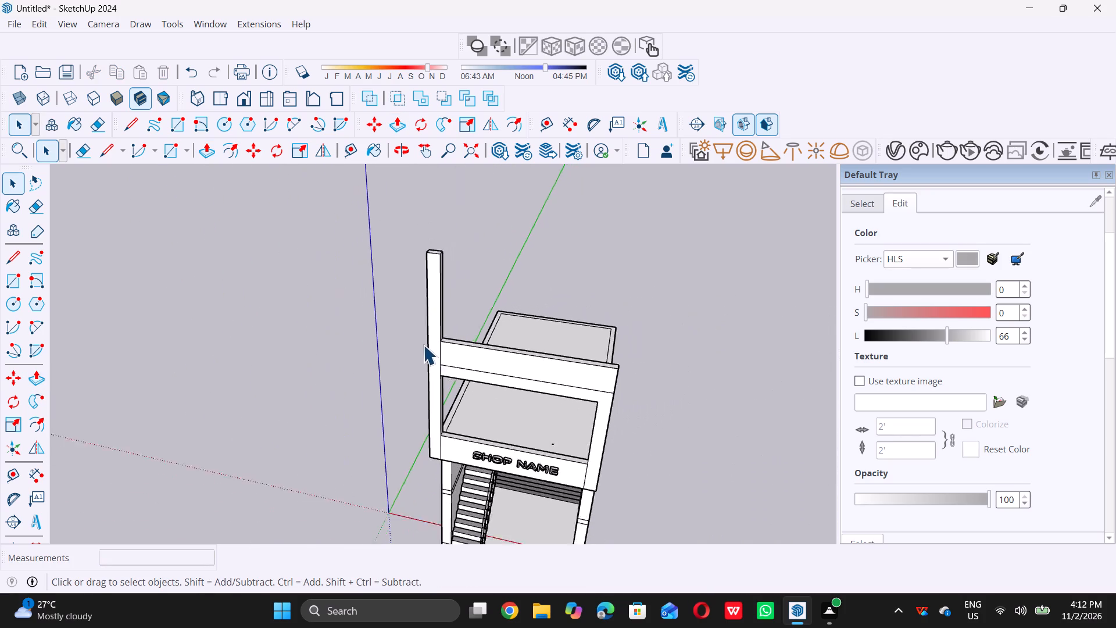
scroll(423, 345, "down", 2)
middle_click_drag(415, 379, 427, 295)
middle_click_drag(502, 312, 392, 371)
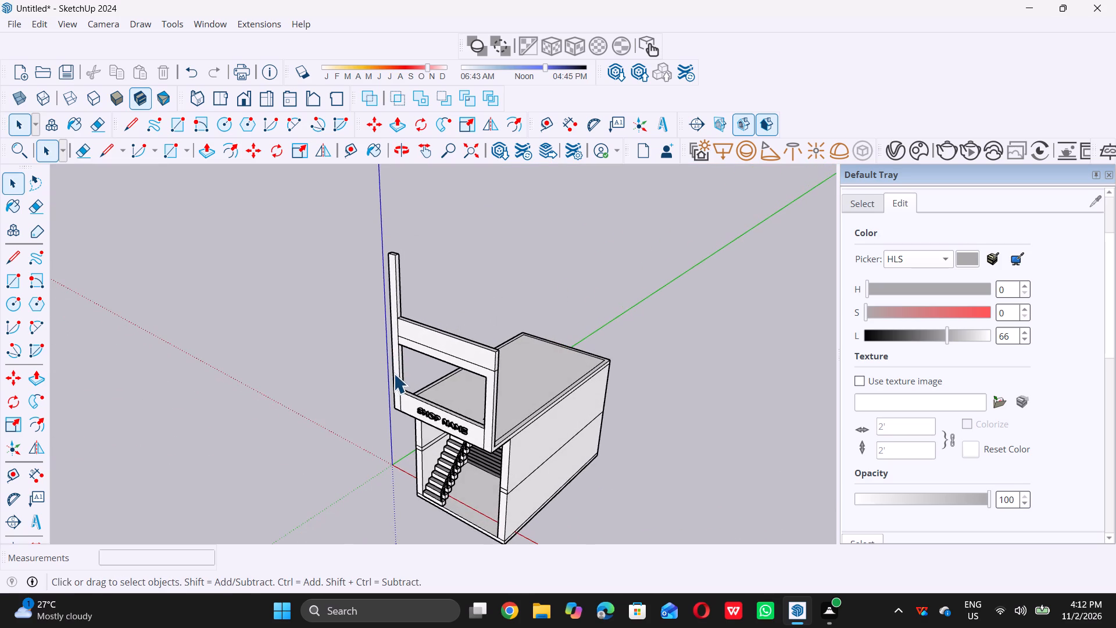
scroll(394, 373, "down", 5)
middle_click_drag(381, 348, 383, 352)
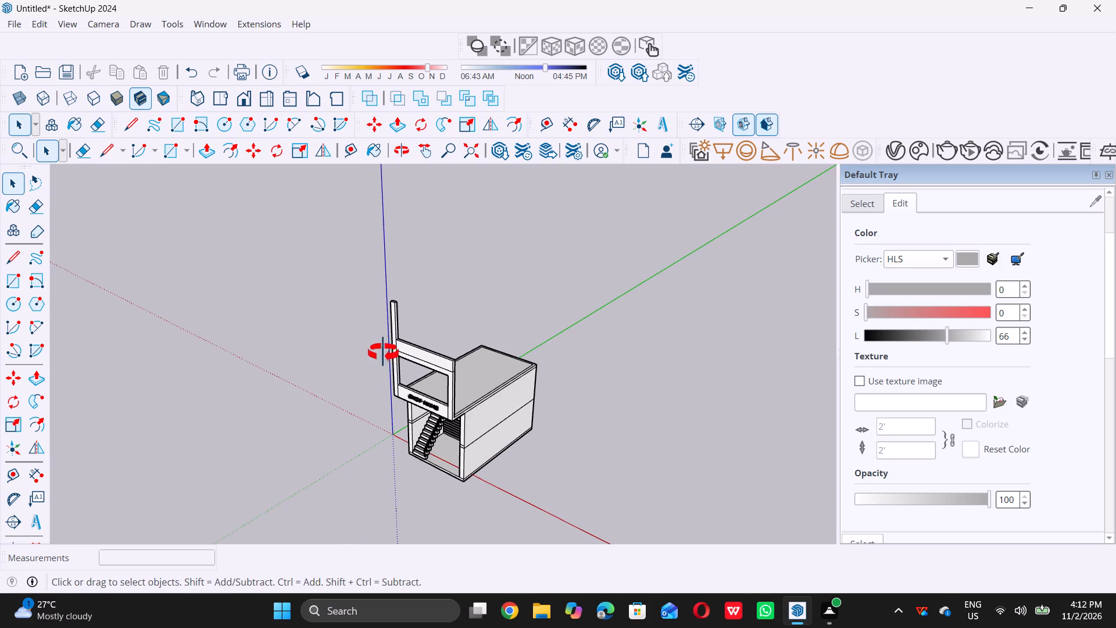
middle_click_drag(383, 352, 413, 406)
scroll(445, 369, "up", 6)
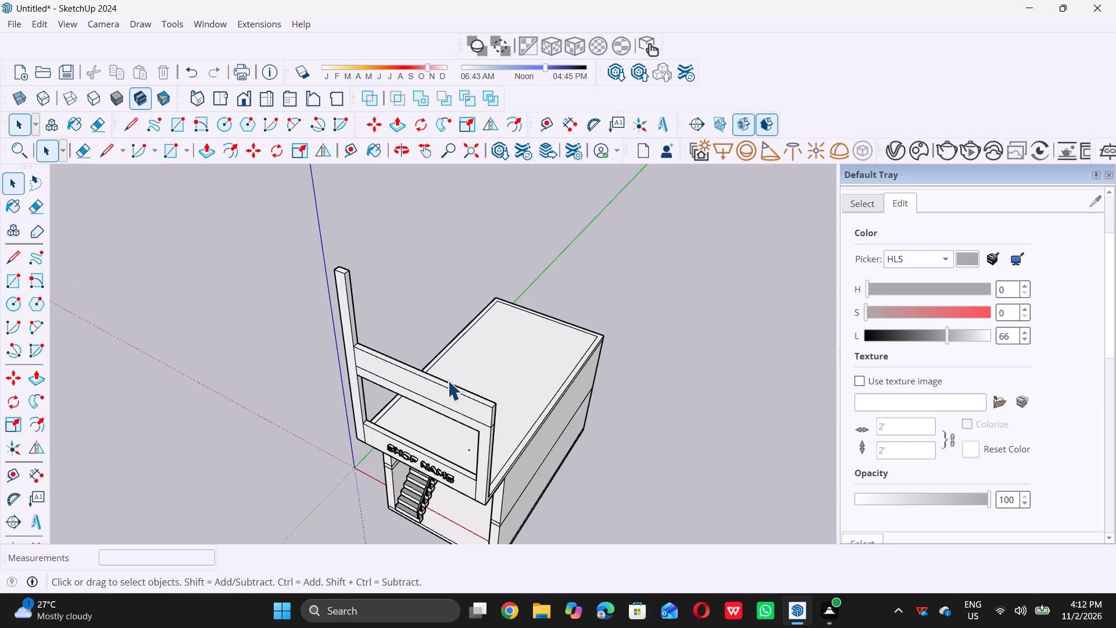
scroll(449, 384, "up", 4)
scroll(506, 362, "down", 5)
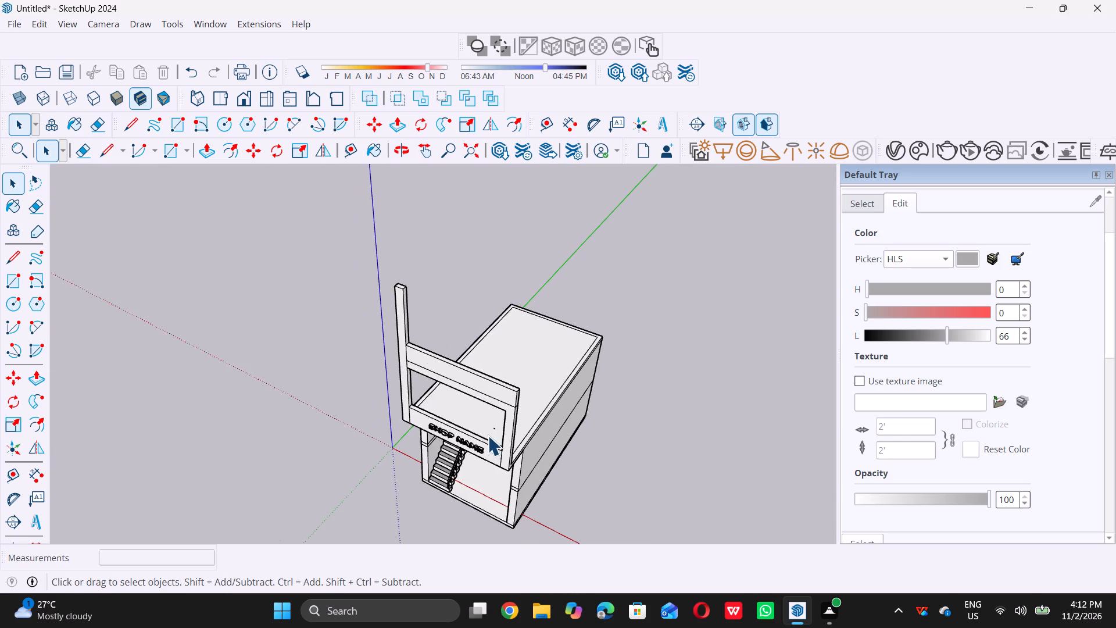
Draw lines up the header panel's front face from the opposite post's inner edge and across its top face, marking off that post.
middle_click_drag(488, 436, 567, 361)
scroll(563, 333, "up", 9)
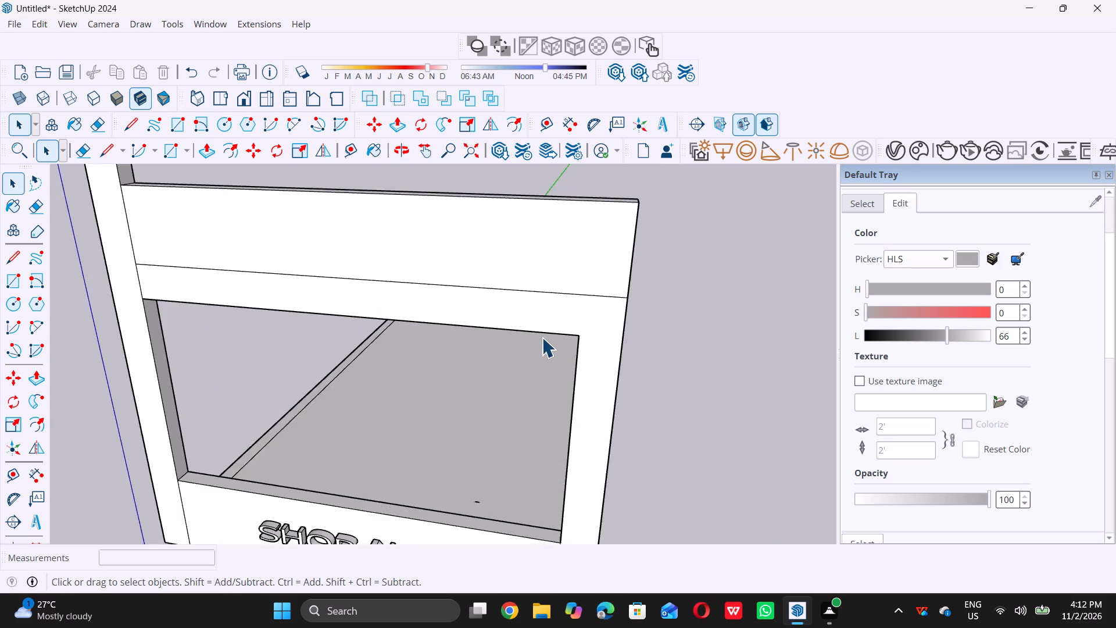
scroll(542, 337, "up", 4)
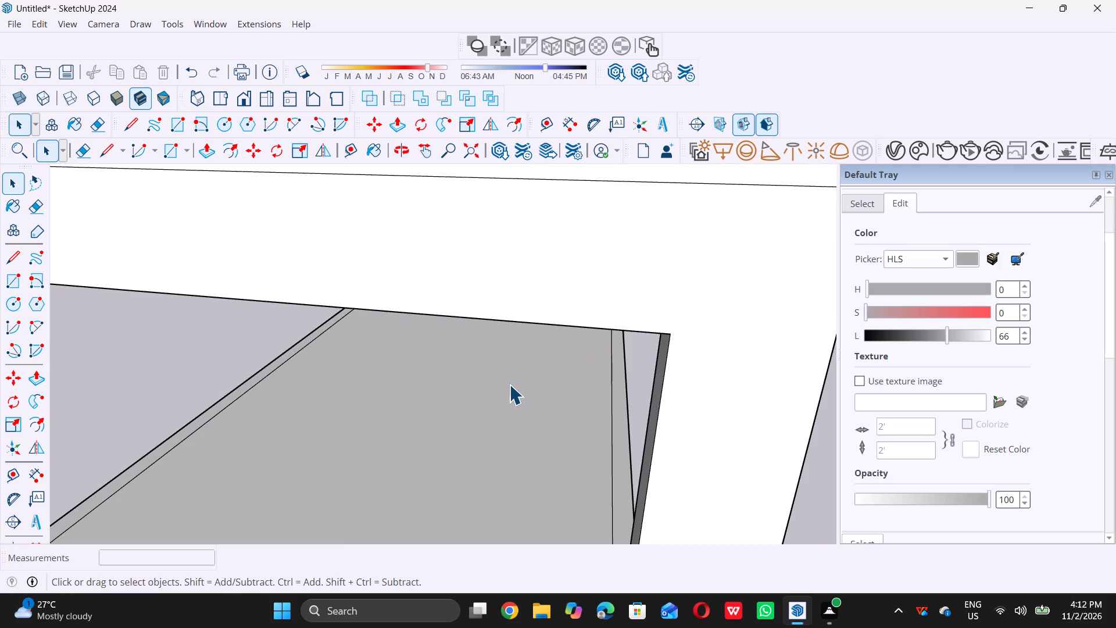
key("l")
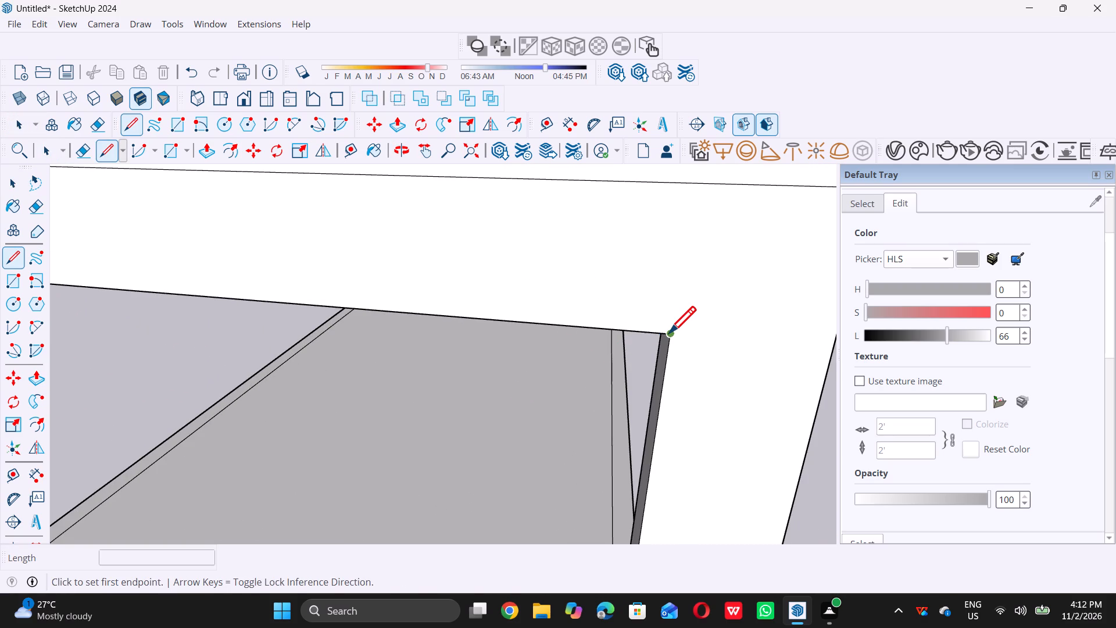
triple_click(669, 333)
double_click(669, 333)
scroll(667, 333, "down", 17)
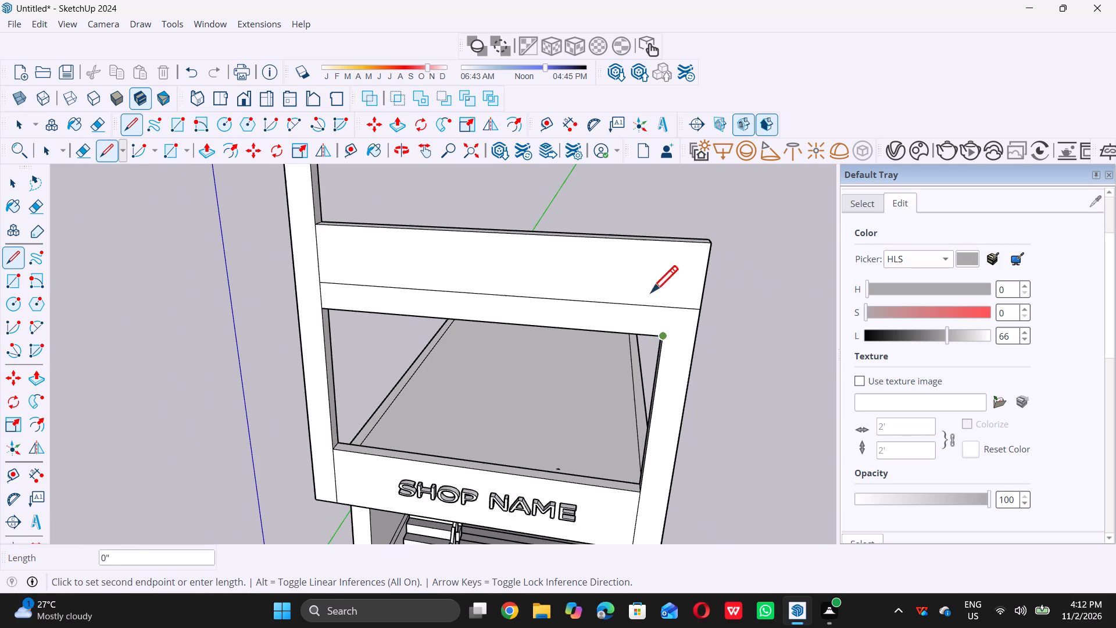
triple_click(675, 244)
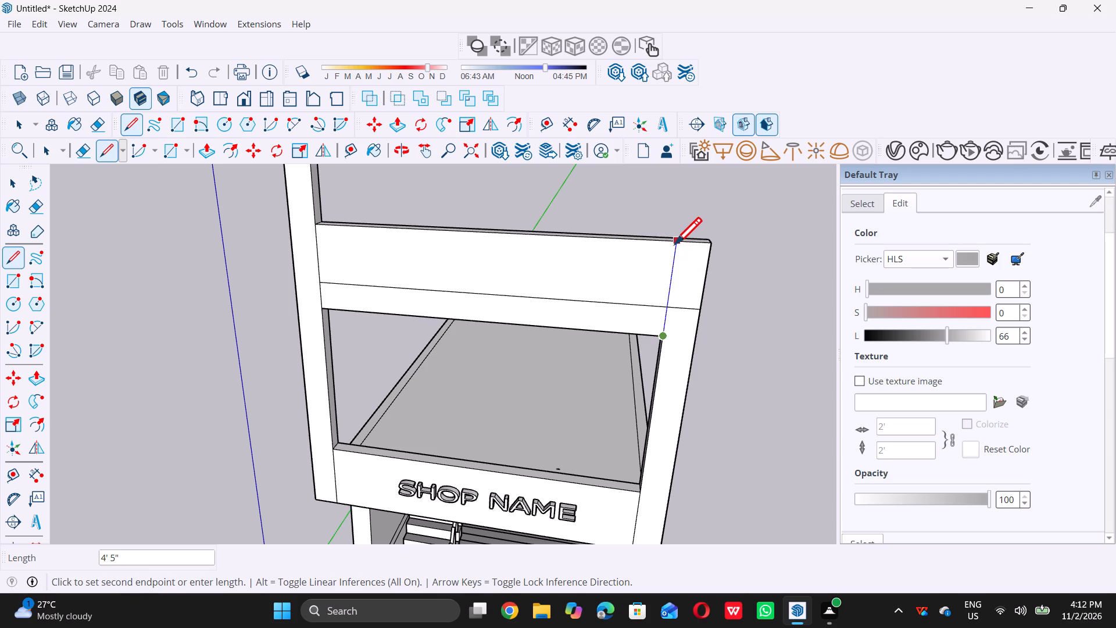
middle_click_drag(672, 253, 609, 306)
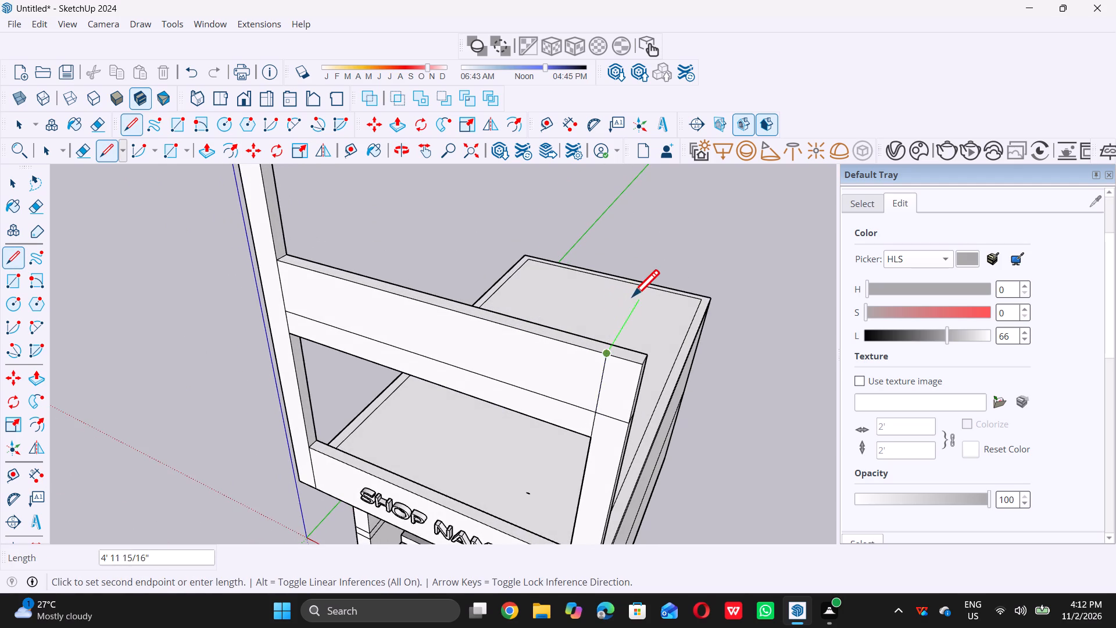
scroll(632, 296, "up", 1)
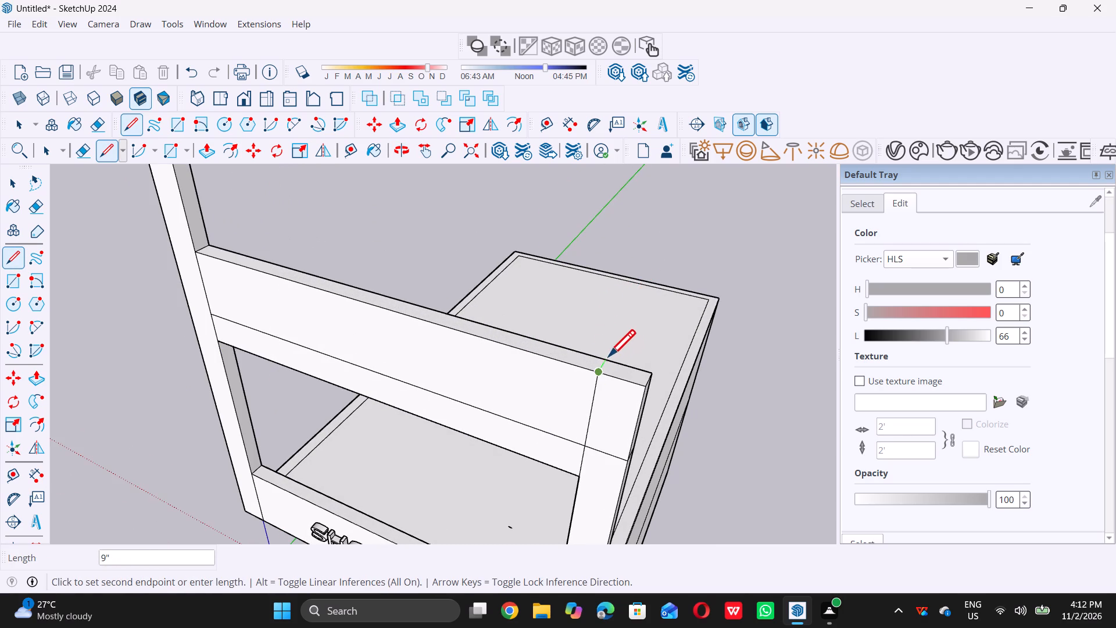
scroll(607, 363, "up", 4)
triple_click(608, 358)
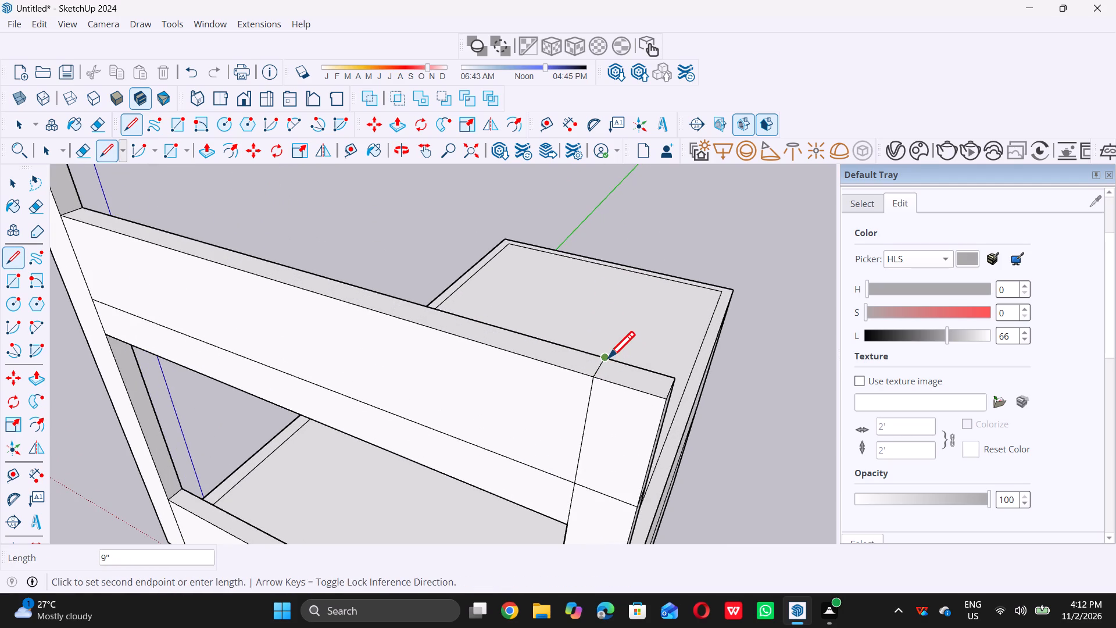
key("space")
Push/Pull the marked-off top face of the post opposite the stairs upward by the same 10' as the stair-side post.
scroll(609, 365, "down", 17)
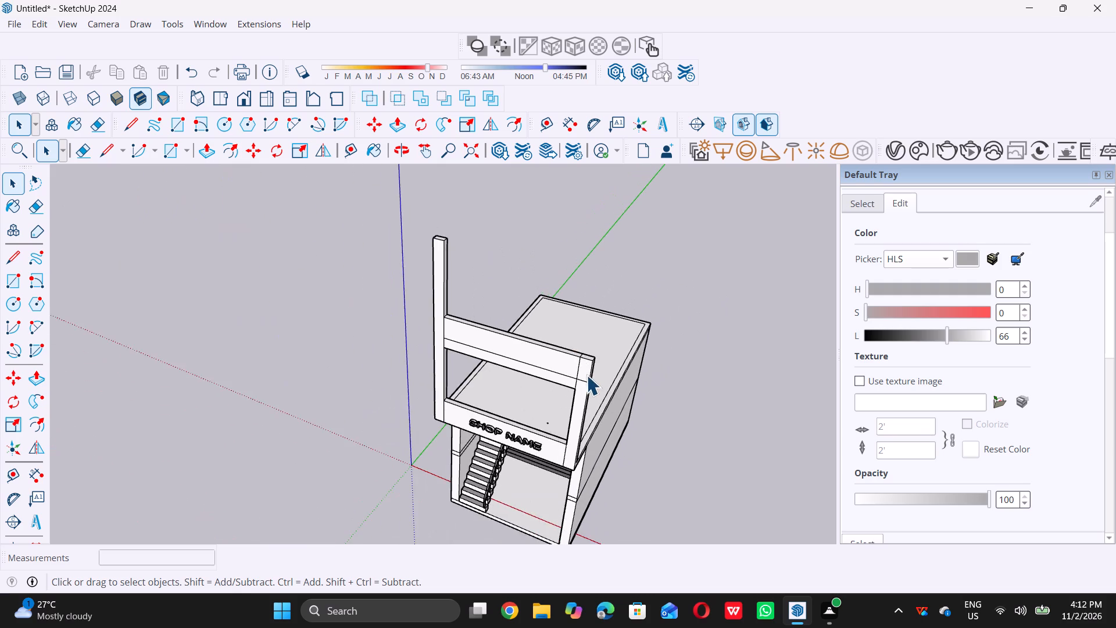
scroll(586, 375, "down", 1)
middle_click_drag(586, 375, 565, 381)
scroll(564, 381, "up", 12)
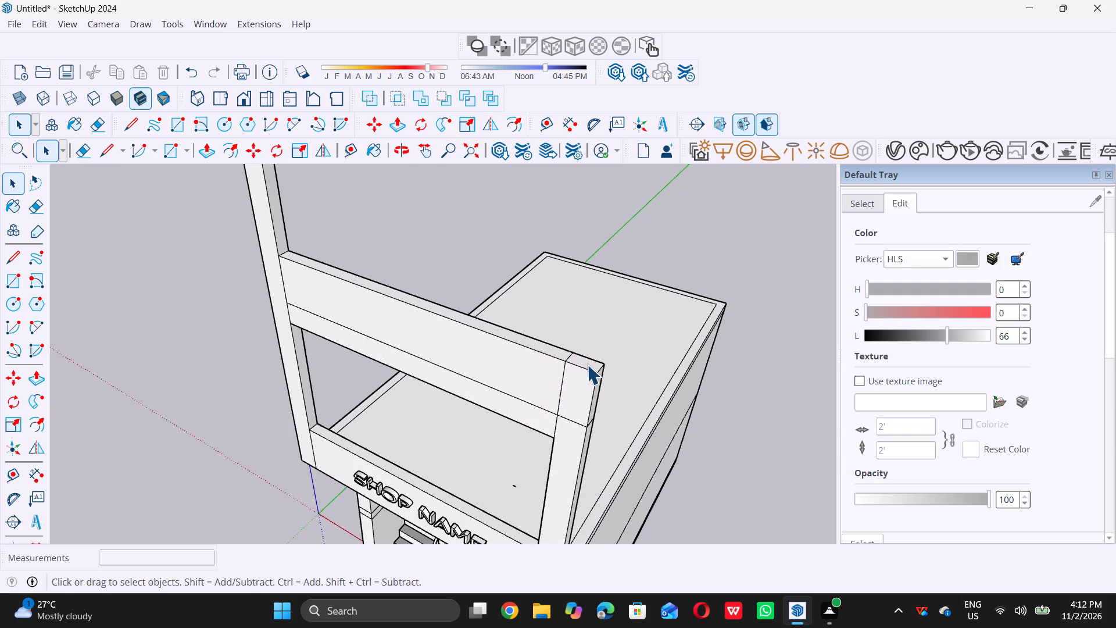
scroll(587, 365, "up", 6)
left_click(586, 363)
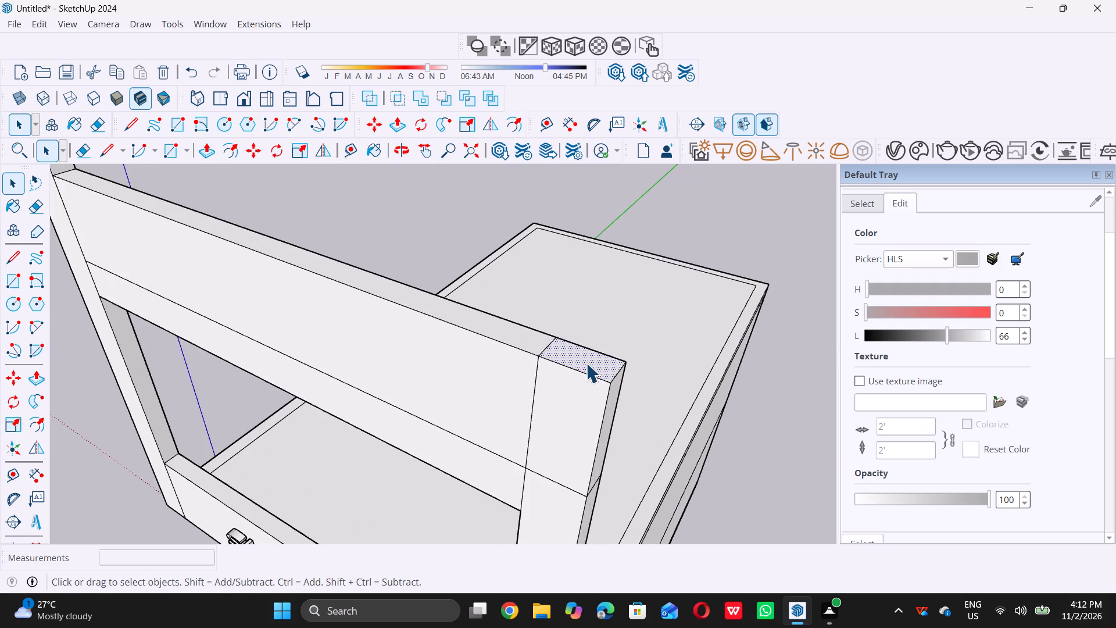
key("p")
double_click(586, 363)
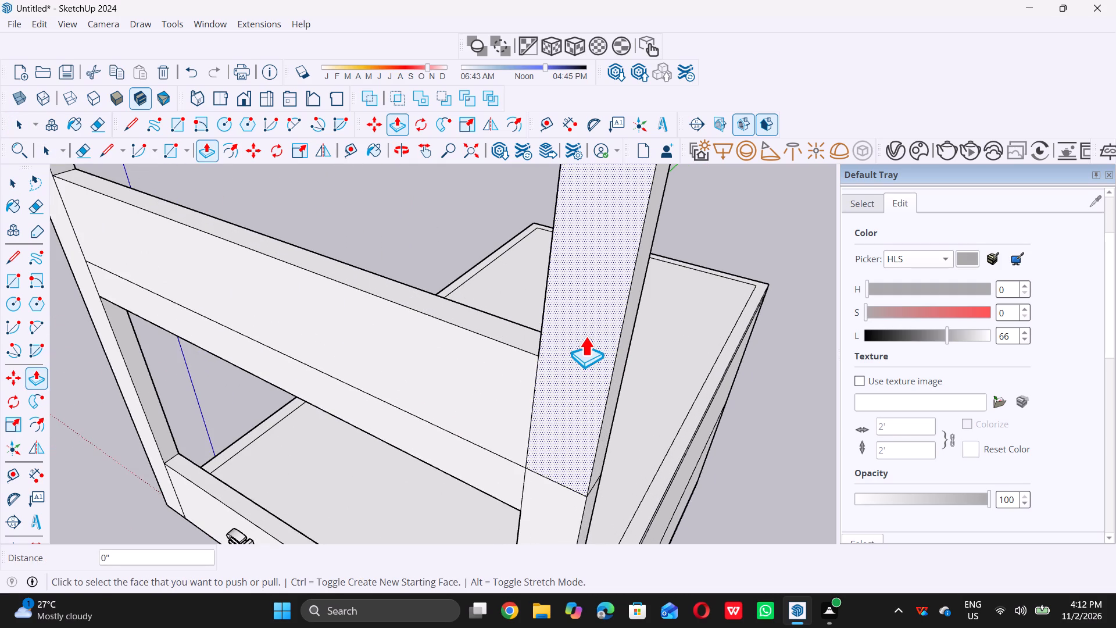
key("space")
Examine the two raised posts against the whole building from the front and at an angle.
scroll(585, 346, "down", 19)
scroll(592, 390, "down", 2)
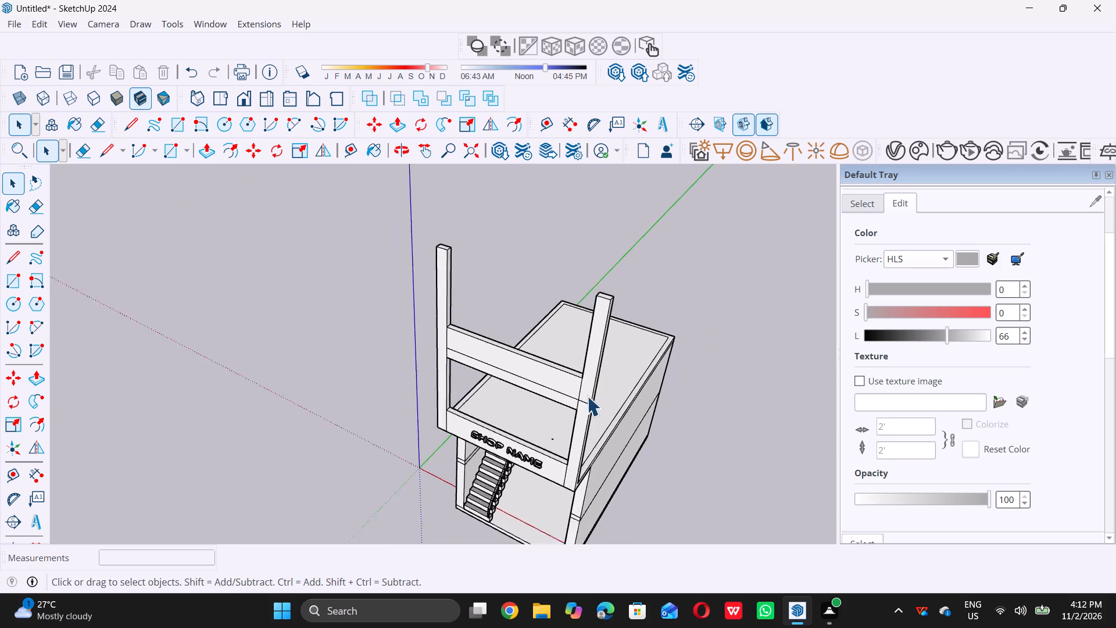
scroll(587, 396, "down", 3)
middle_click_drag(585, 397, 609, 363)
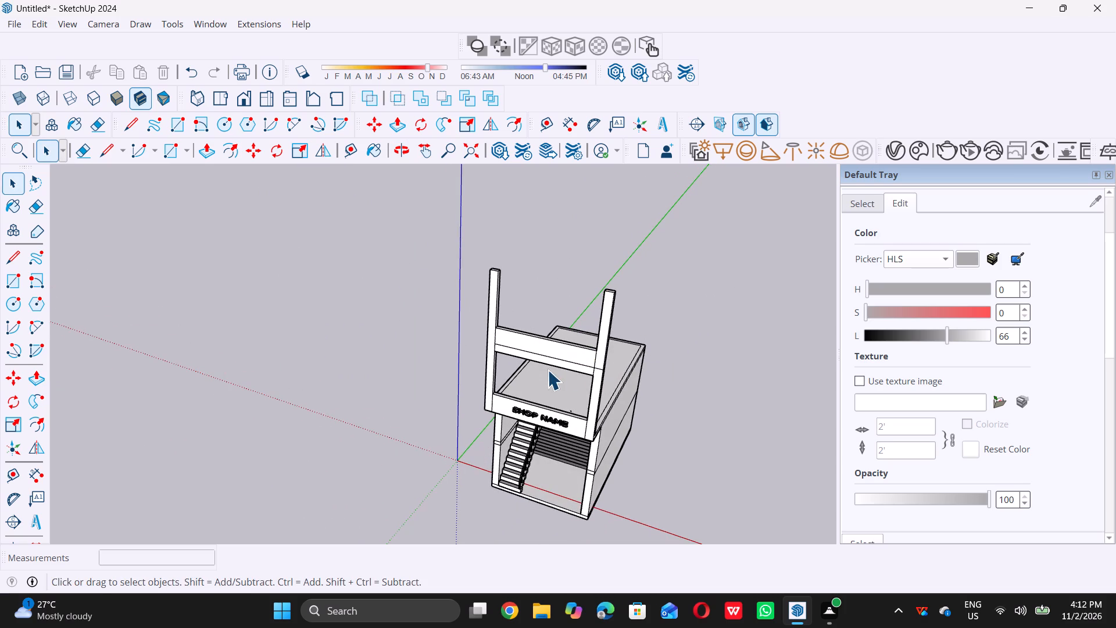
scroll(516, 380, "down", 5)
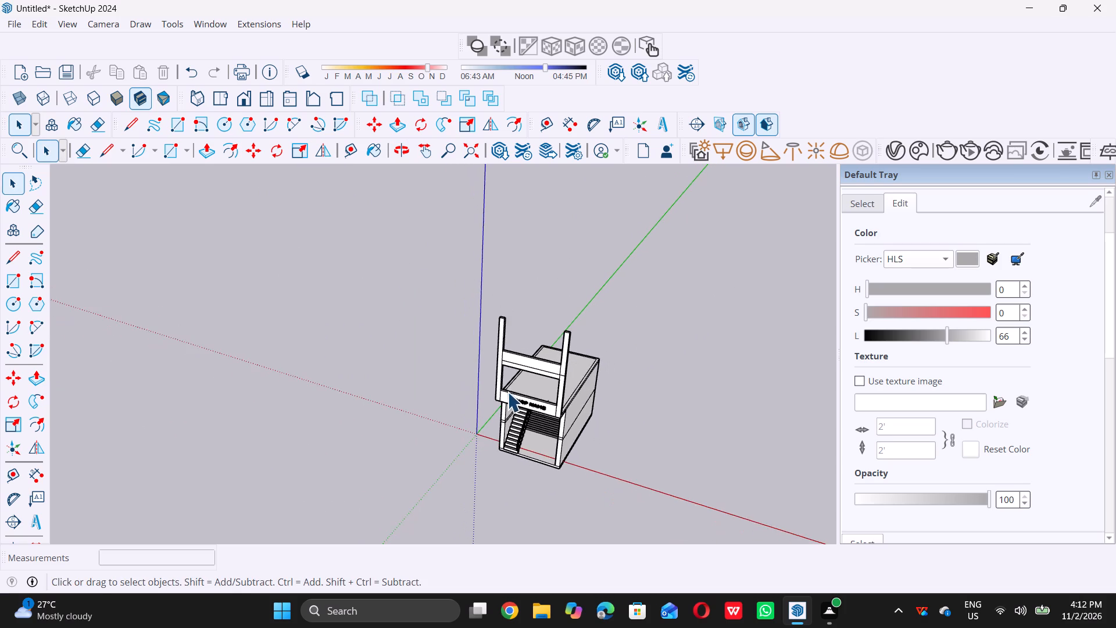
middle_click_drag(509, 391, 577, 349)
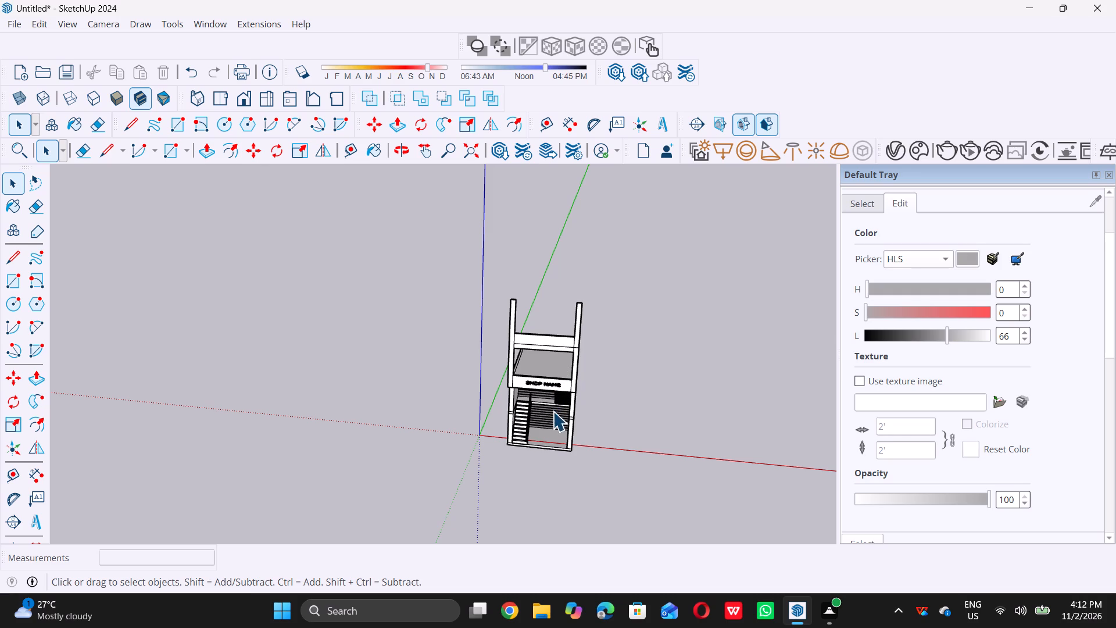
scroll(549, 419, "down", 9)
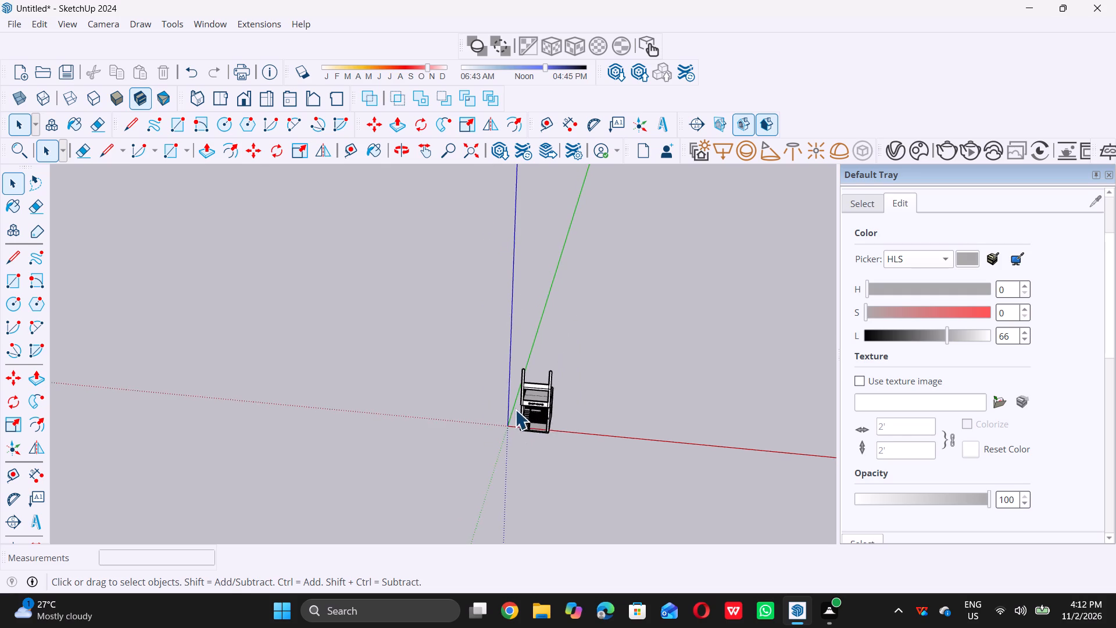
middle_click_drag(514, 409, 382, 465)
Push/Pull the top face of the stair-side post upward another 3'.
scroll(504, 395, "up", 6)
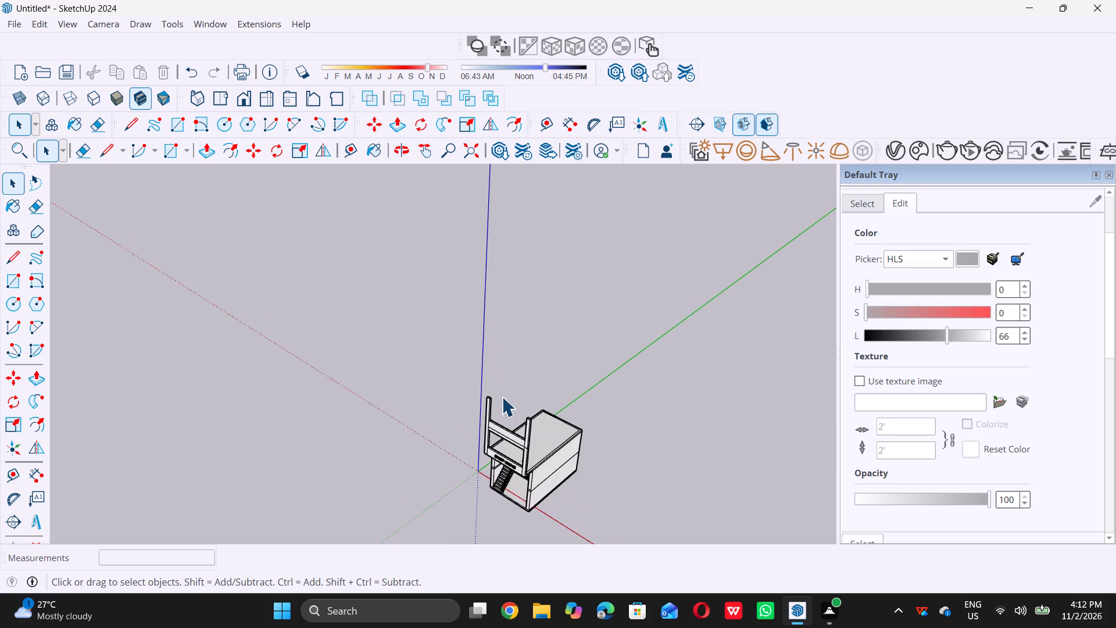
scroll(499, 399, "up", 8)
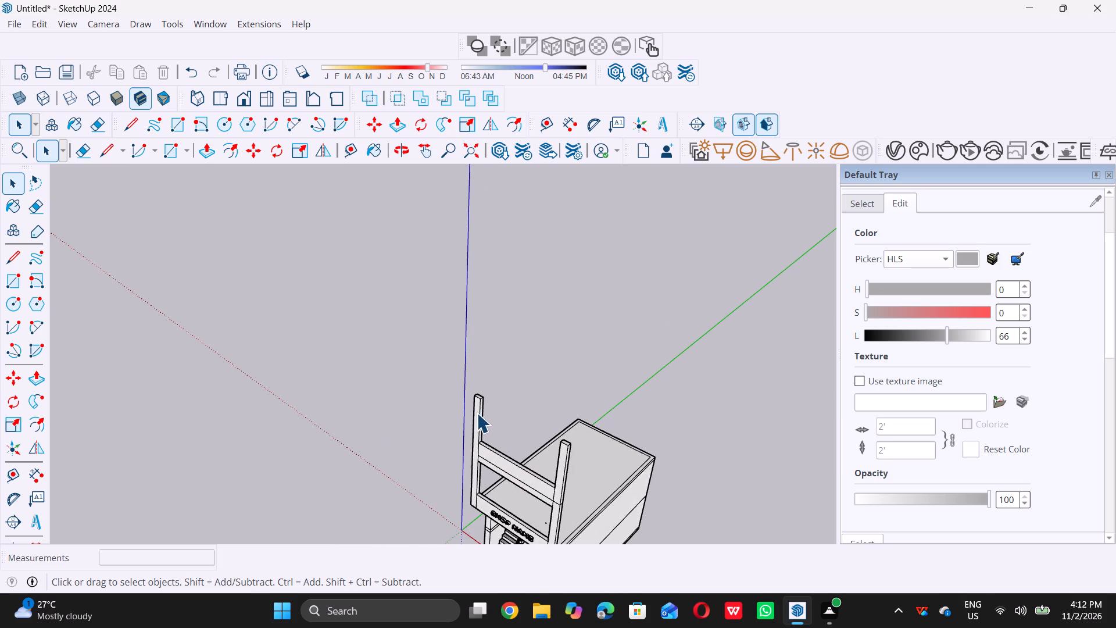
scroll(488, 406, "up", 5)
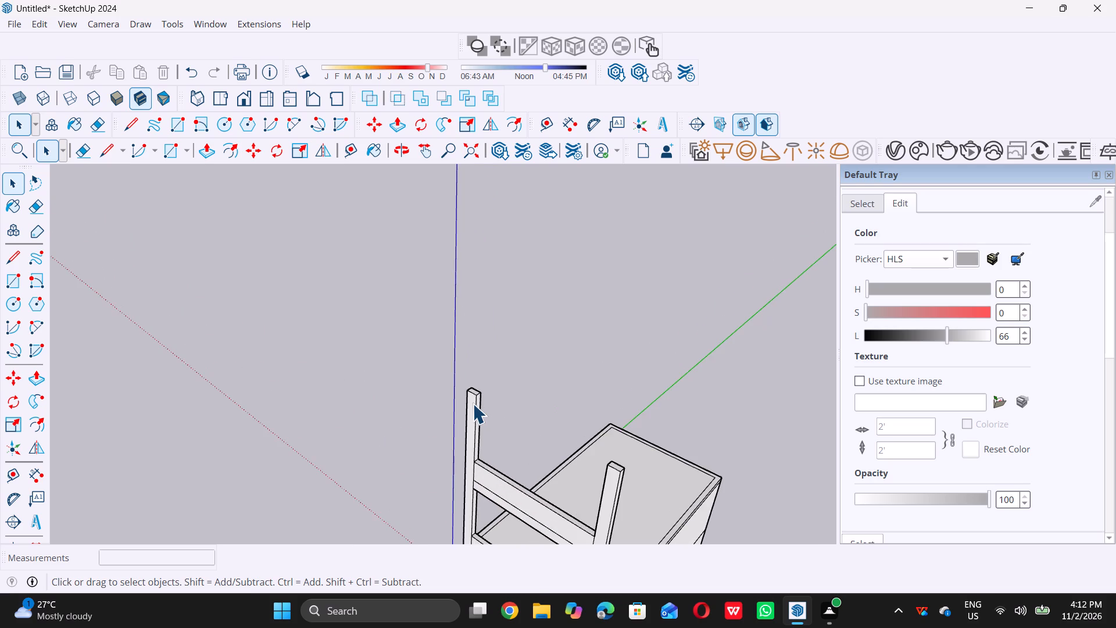
scroll(473, 404, "up", 16)
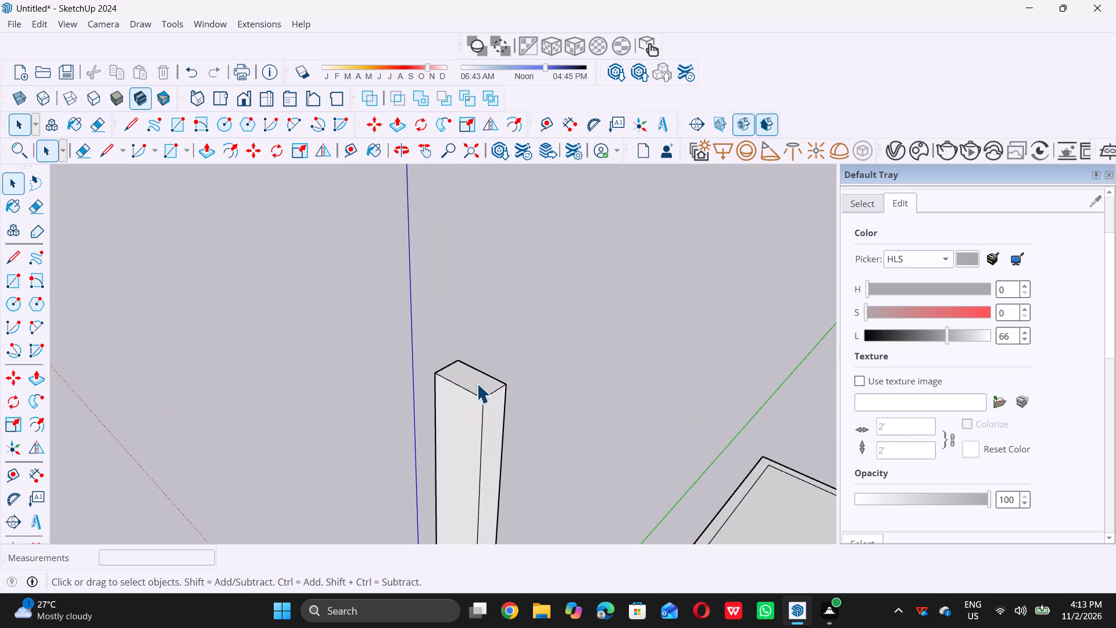
scroll(477, 383, "up", 4)
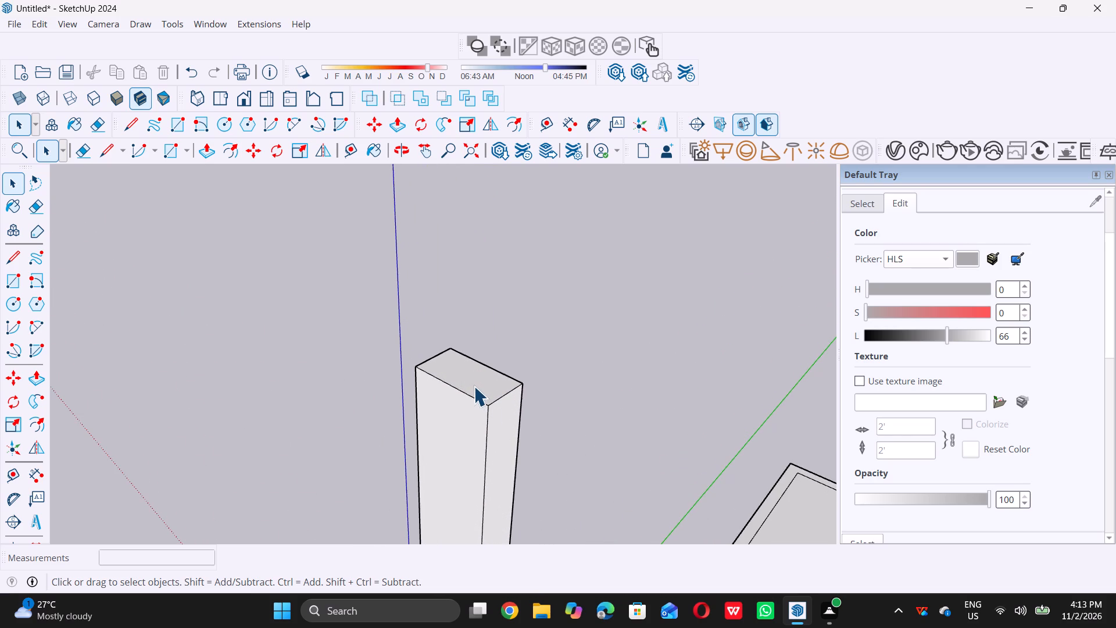
left_click(474, 386)
key("p")
left_click(477, 383)
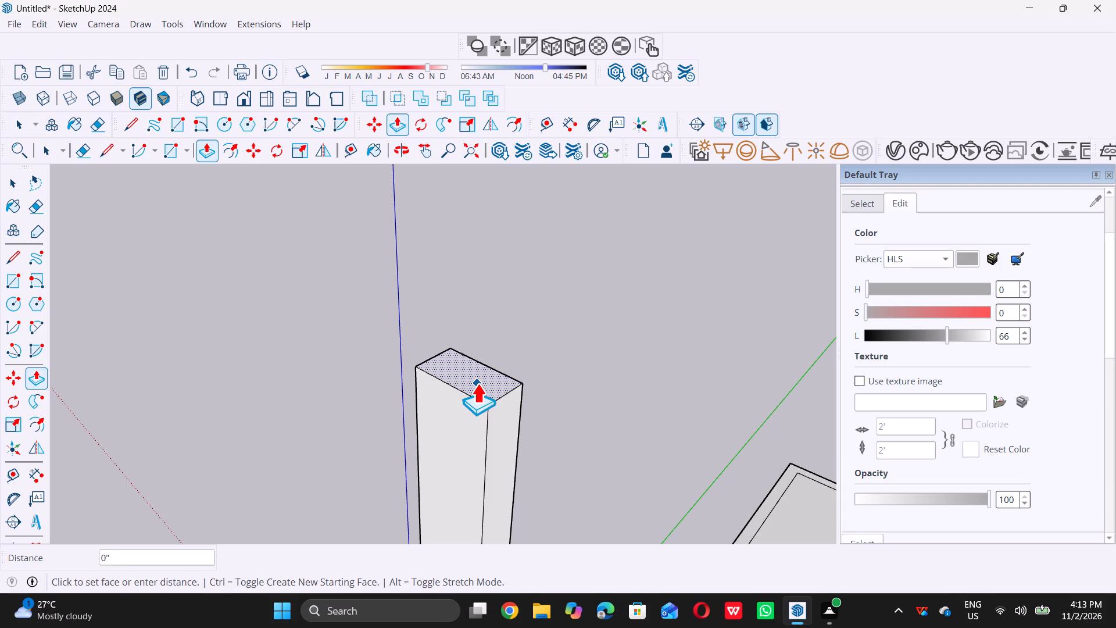
type("3'")
key("Return")
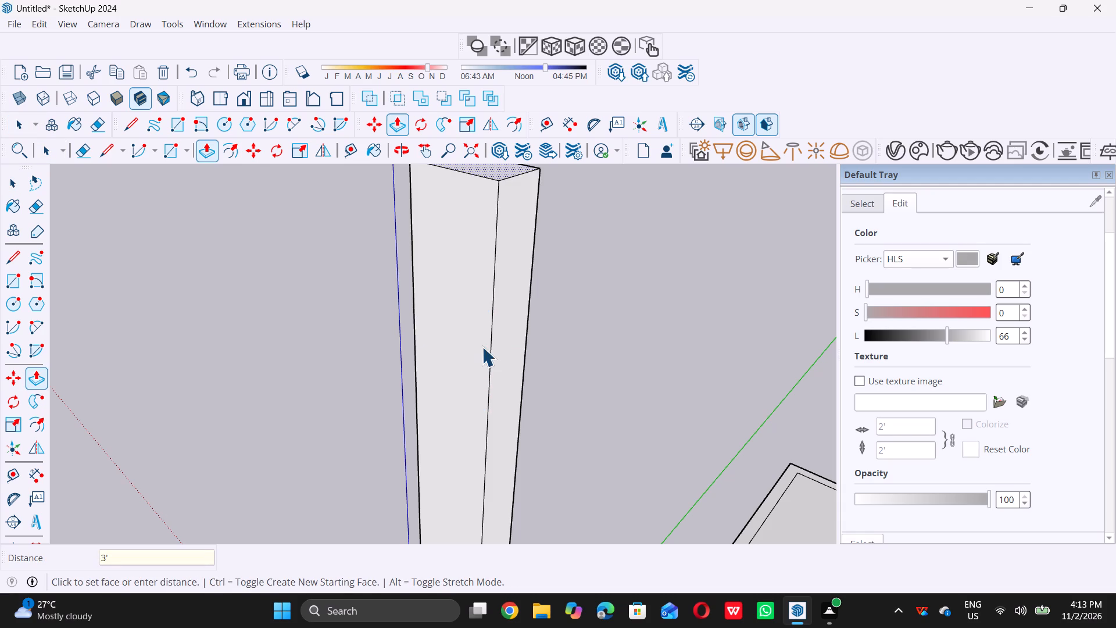
key("space")
Place a Tape Measure guide 3' below the top edge of the stair-side post's inner side face.
scroll(455, 380, "down", 9)
scroll(446, 356, "up", 9)
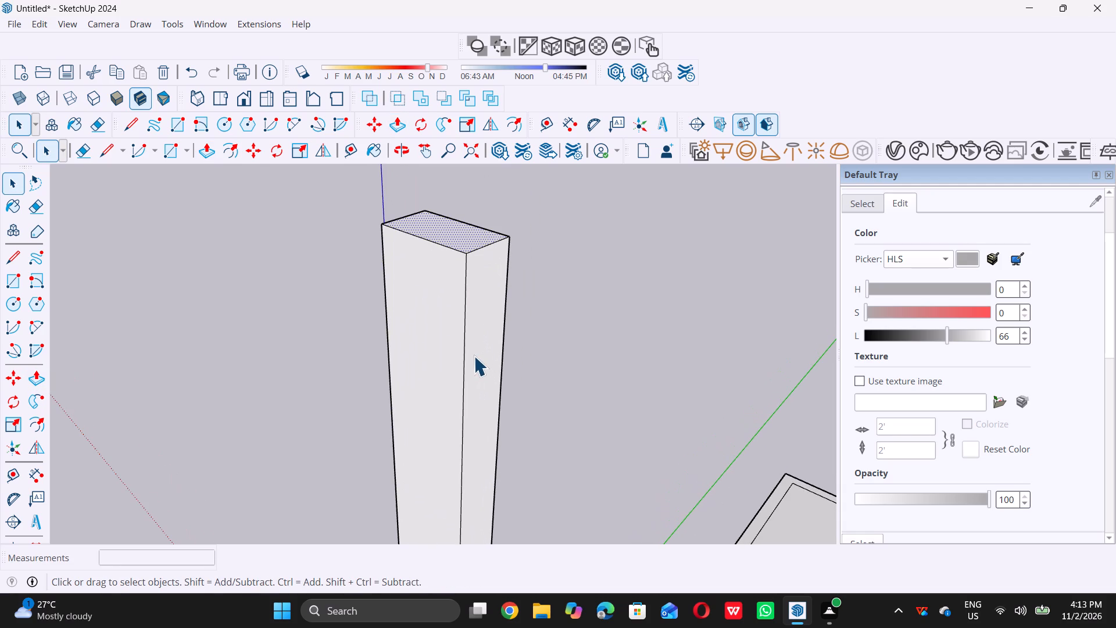
key("t")
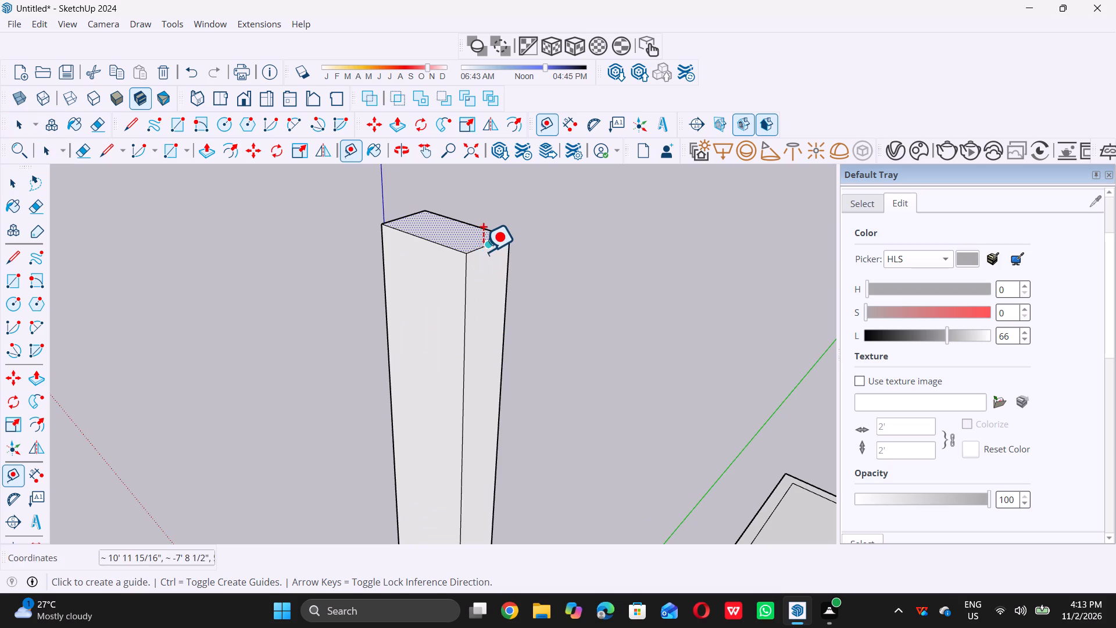
left_click(483, 251)
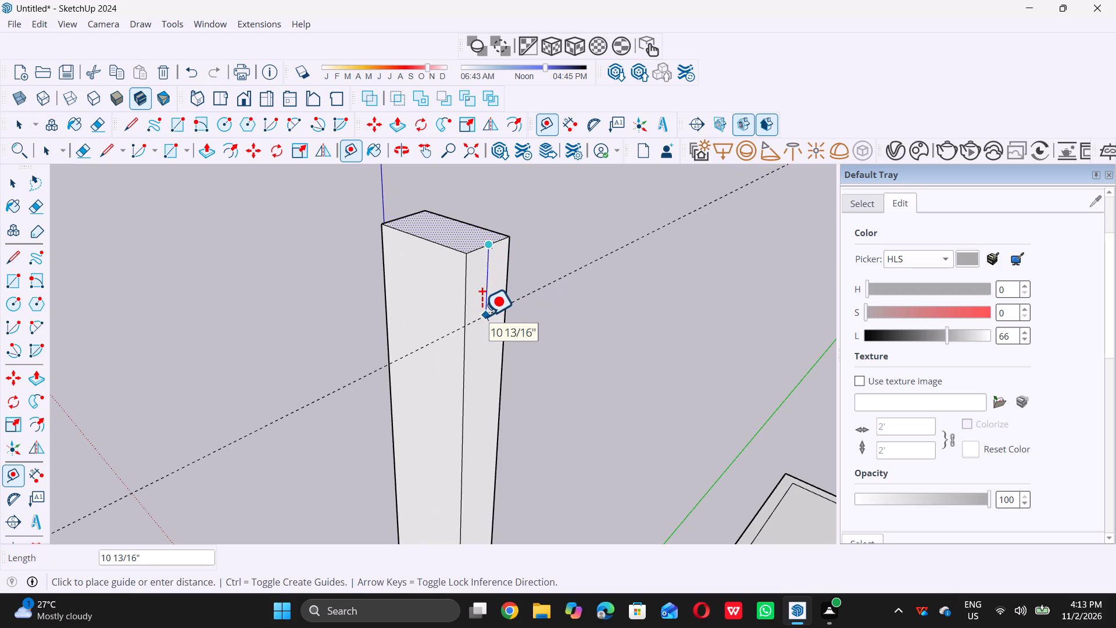
type("3'")
key("Return")
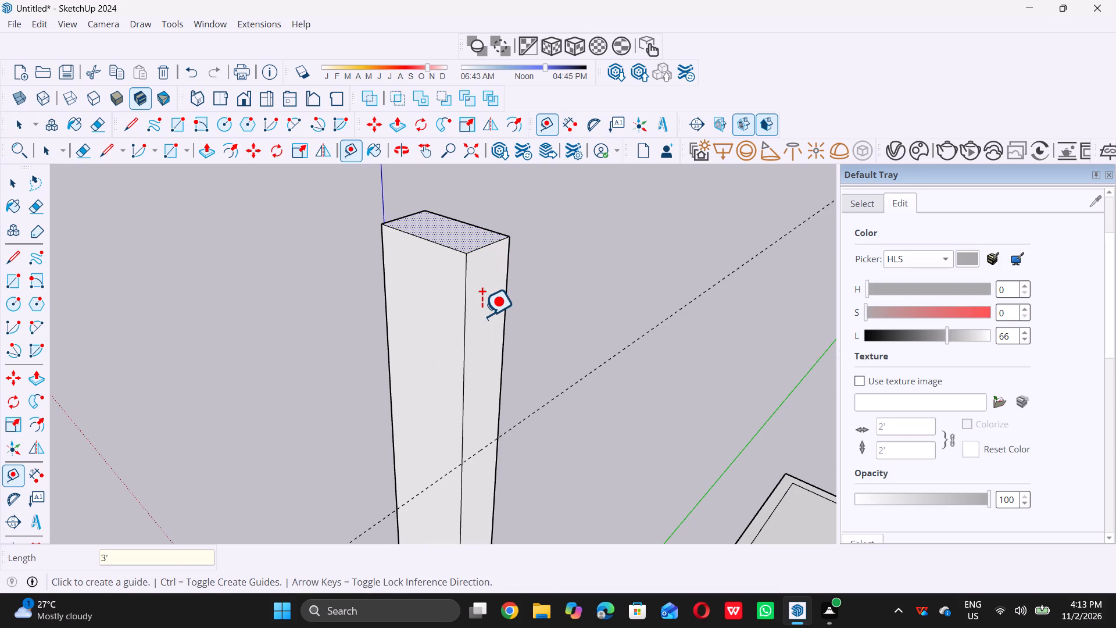
key("space")
Draw a line along the guide across the stair-side post's inner side face, marking off its top 3'.
scroll(474, 325, "down", 11)
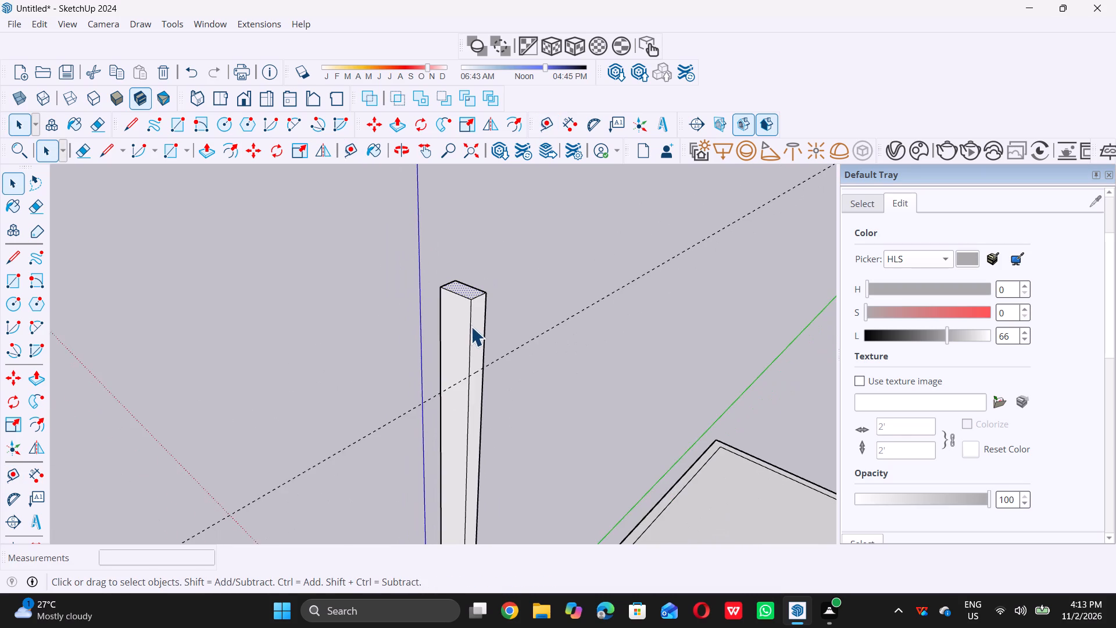
scroll(471, 326, "down", 4)
middle_click_drag(469, 354, 426, 326)
scroll(441, 337, "up", 3)
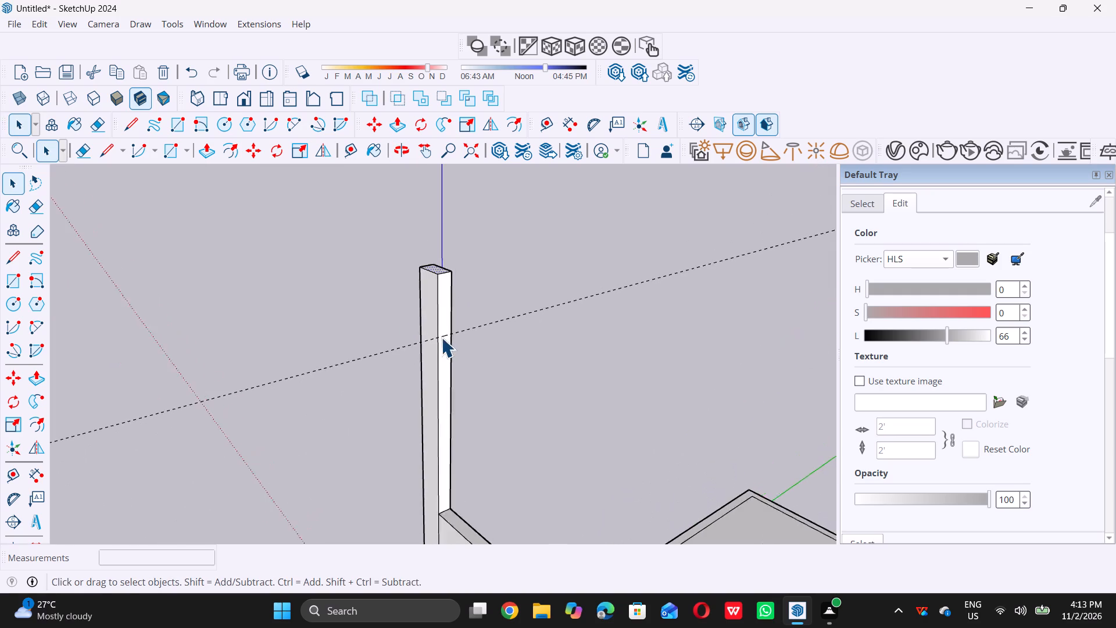
scroll(441, 337, "up", 3)
key("l")
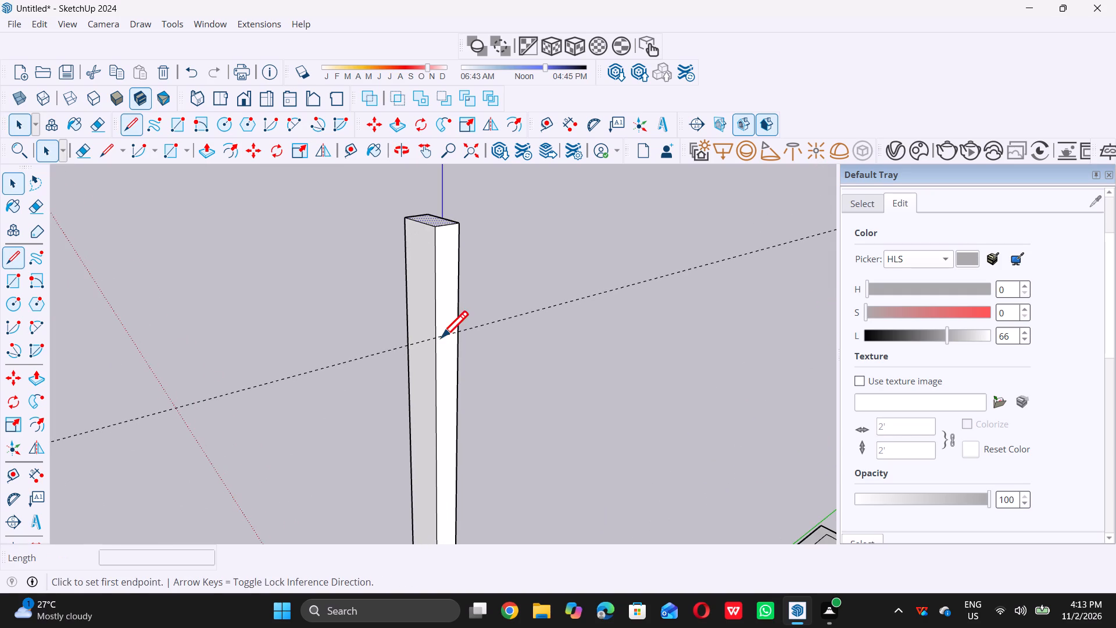
left_click(436, 337)
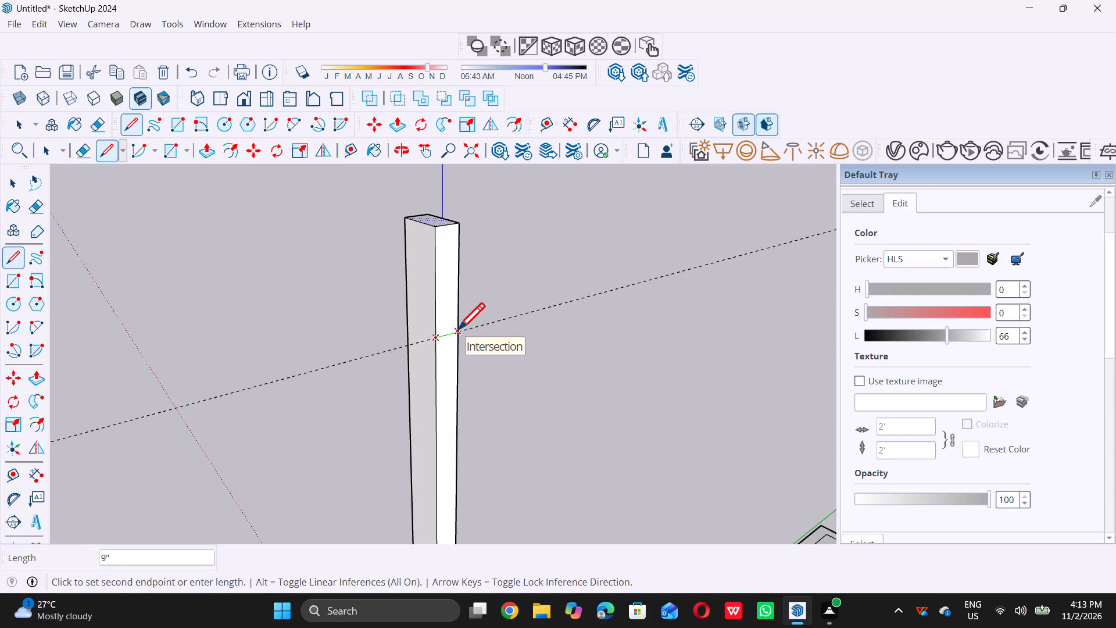
triple_click(458, 329)
key("space")
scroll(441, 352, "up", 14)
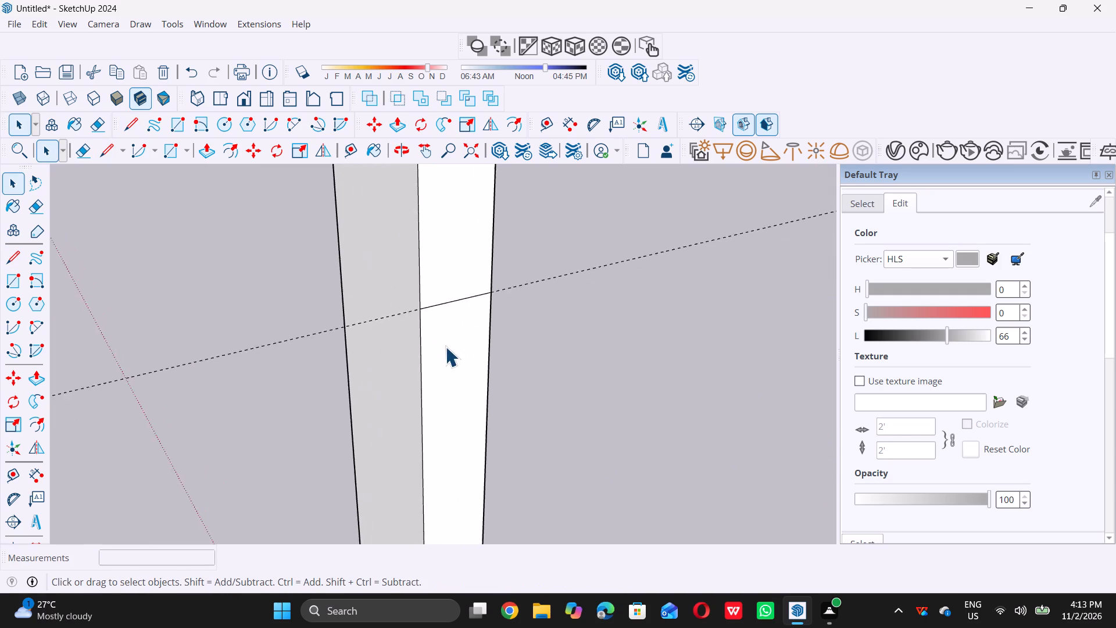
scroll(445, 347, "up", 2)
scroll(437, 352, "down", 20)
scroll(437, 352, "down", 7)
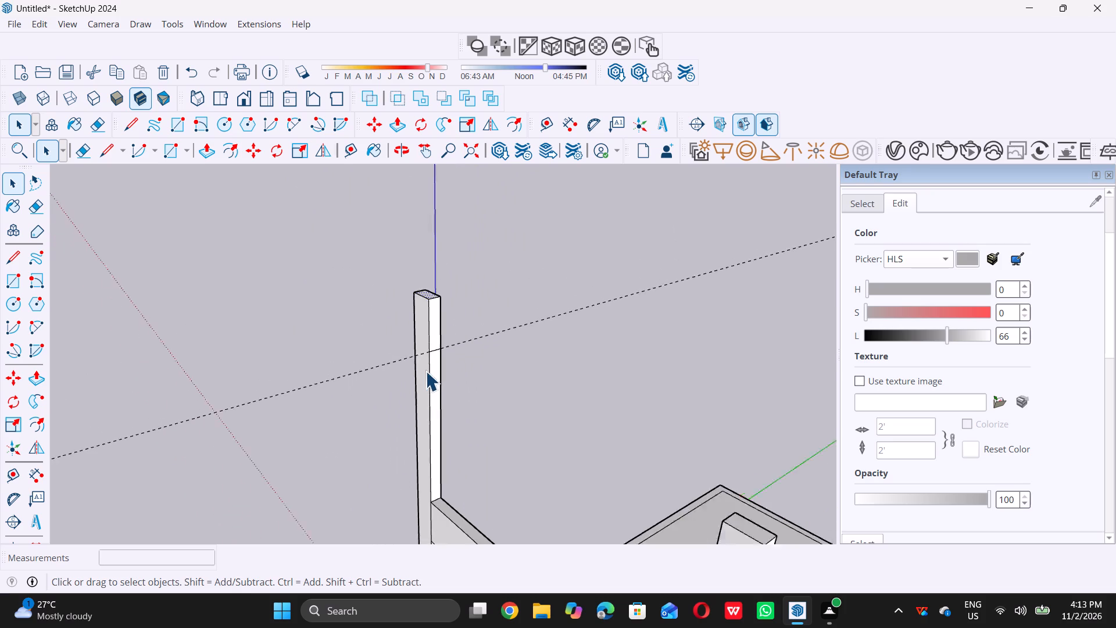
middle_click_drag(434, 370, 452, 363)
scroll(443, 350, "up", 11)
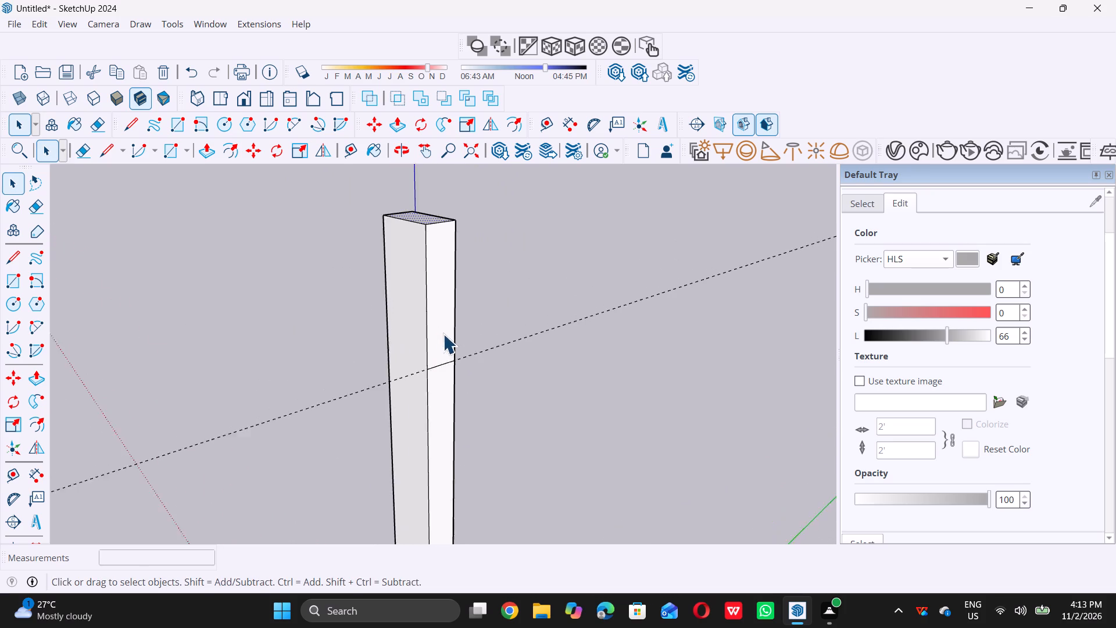
Push/Pull the stair-side post's marked top 3' section 18' 7" across to the opposite post's outer face, forming a top beam.
double_click(436, 330)
key("p")
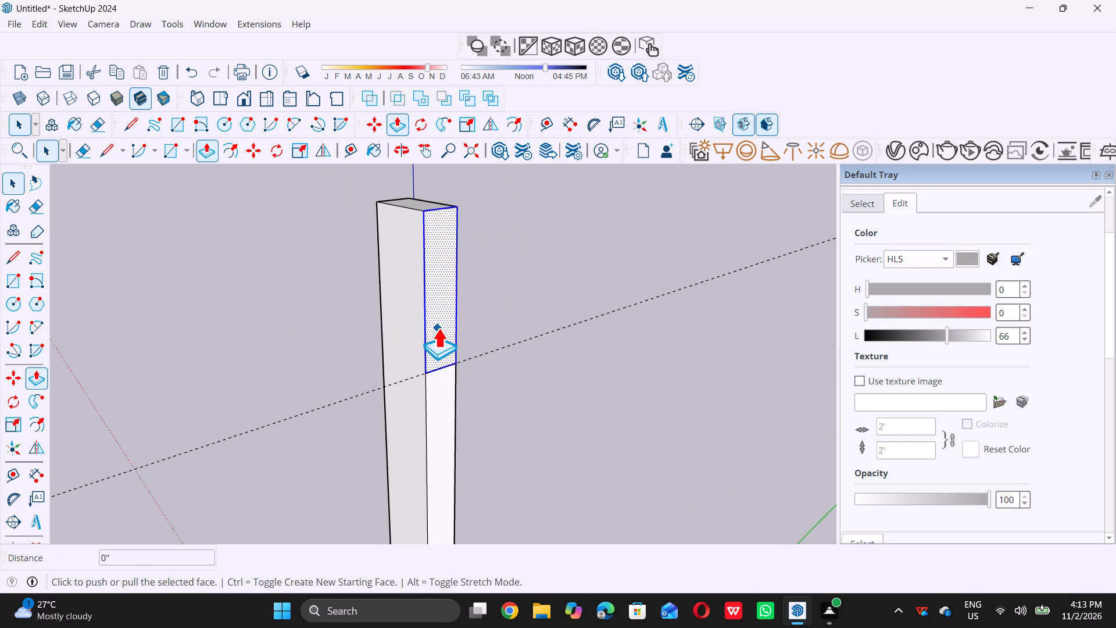
left_click(438, 328)
scroll(456, 342, "down", 20)
scroll(456, 342, "down", 3)
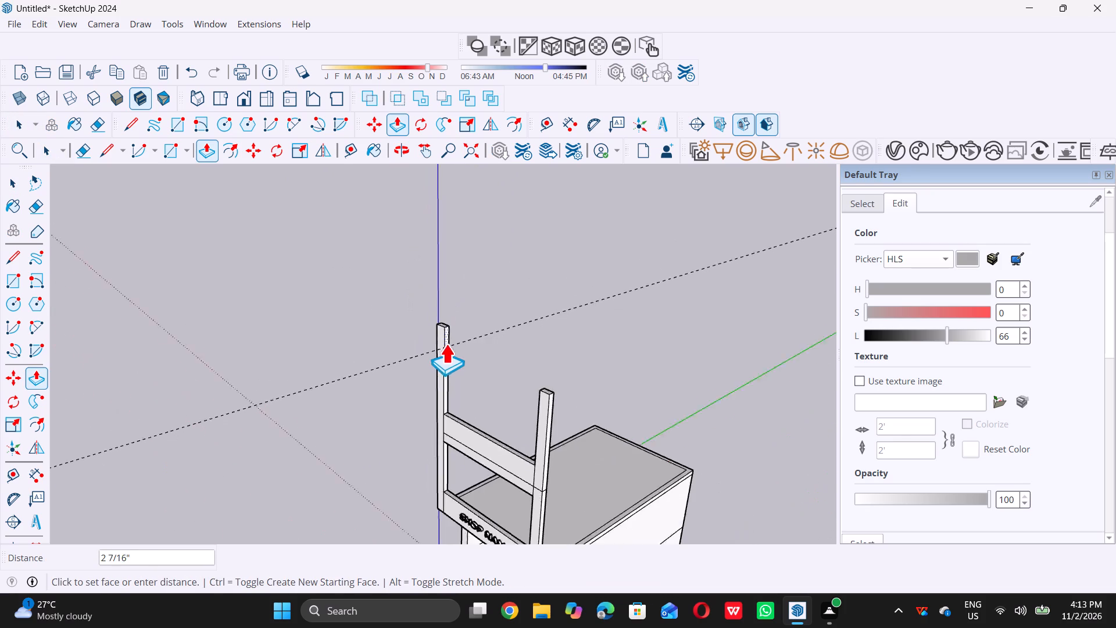
scroll(525, 385, "up", 8)
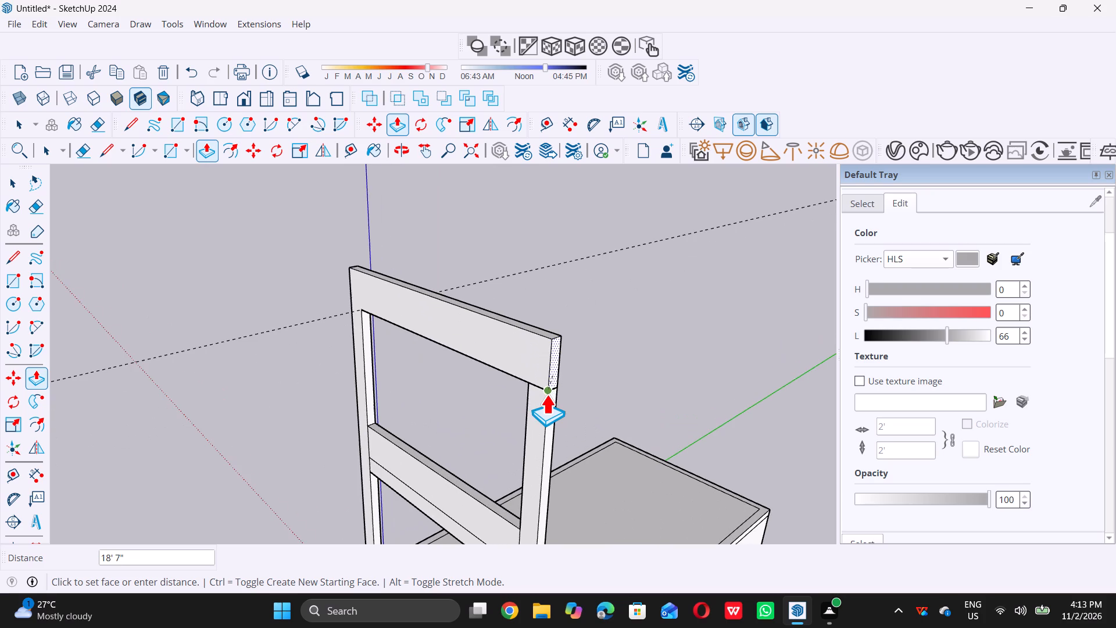
double_click(548, 397)
key("space")
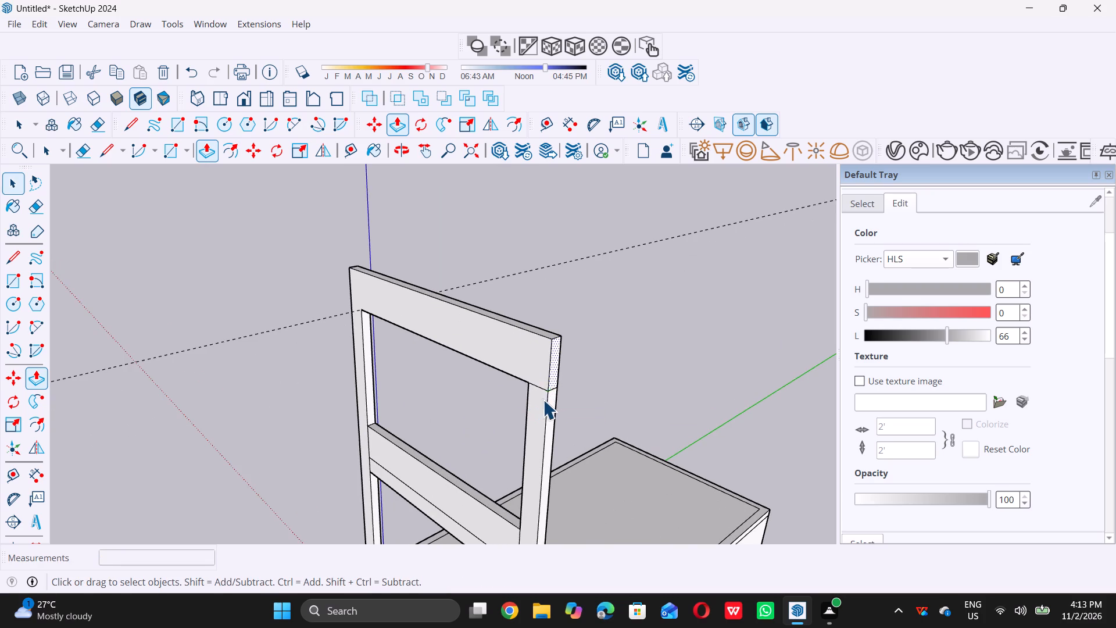
Examine the front frame with its new top beam against the whole building from the front.
scroll(542, 399, "down", 13)
middle_click_drag(500, 436, 622, 382)
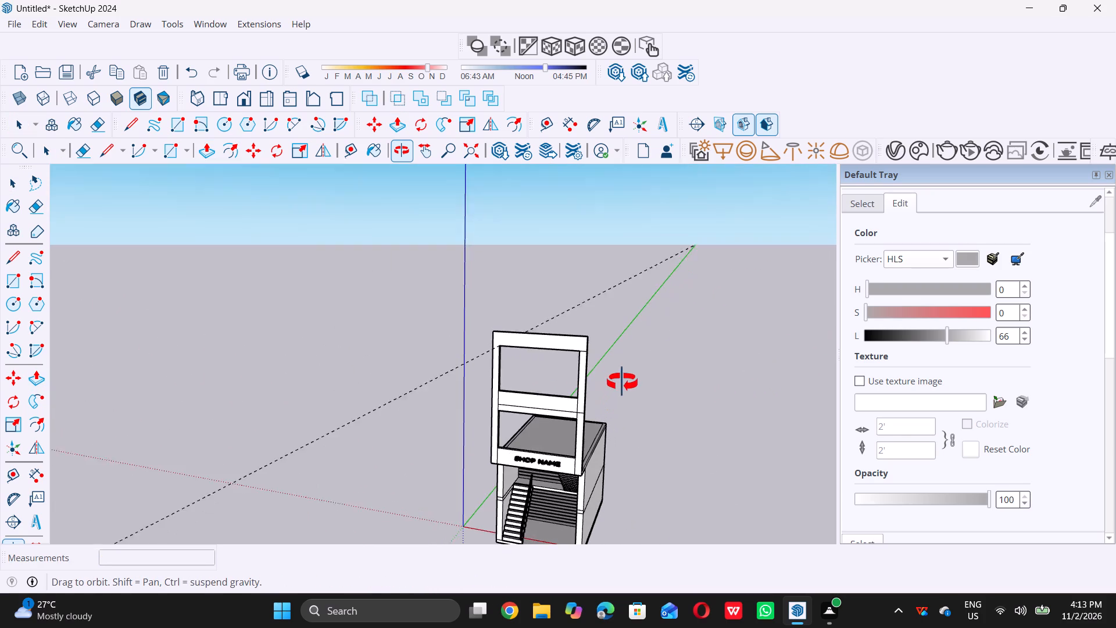
middle_click_drag(622, 382, 622, 381)
scroll(588, 395, "up", 4)
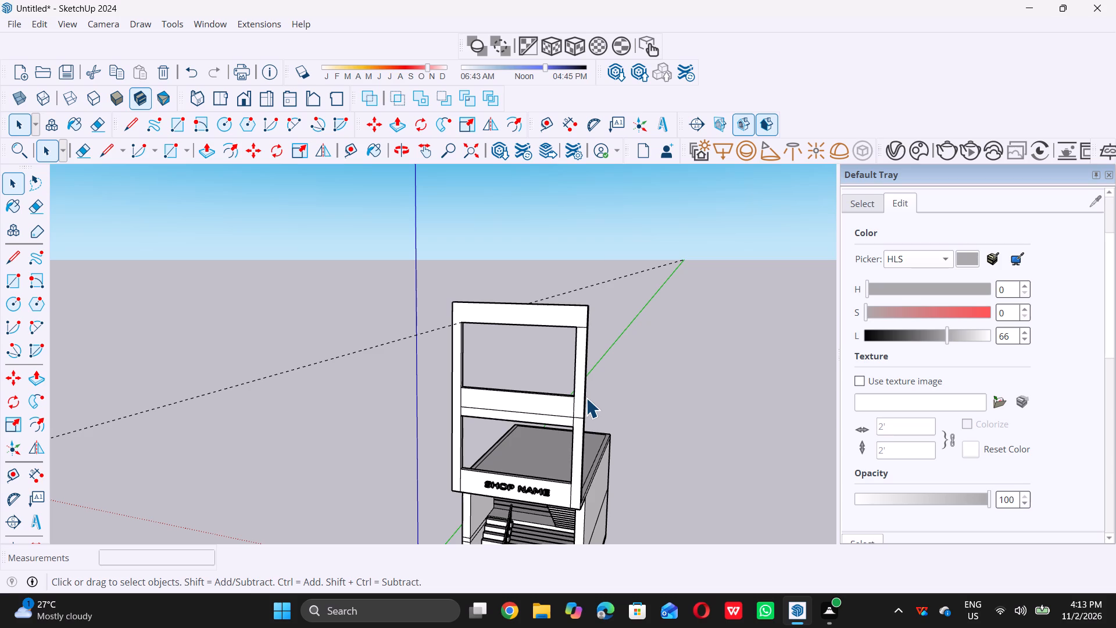
middle_click_drag(352, 351, 371, 359)
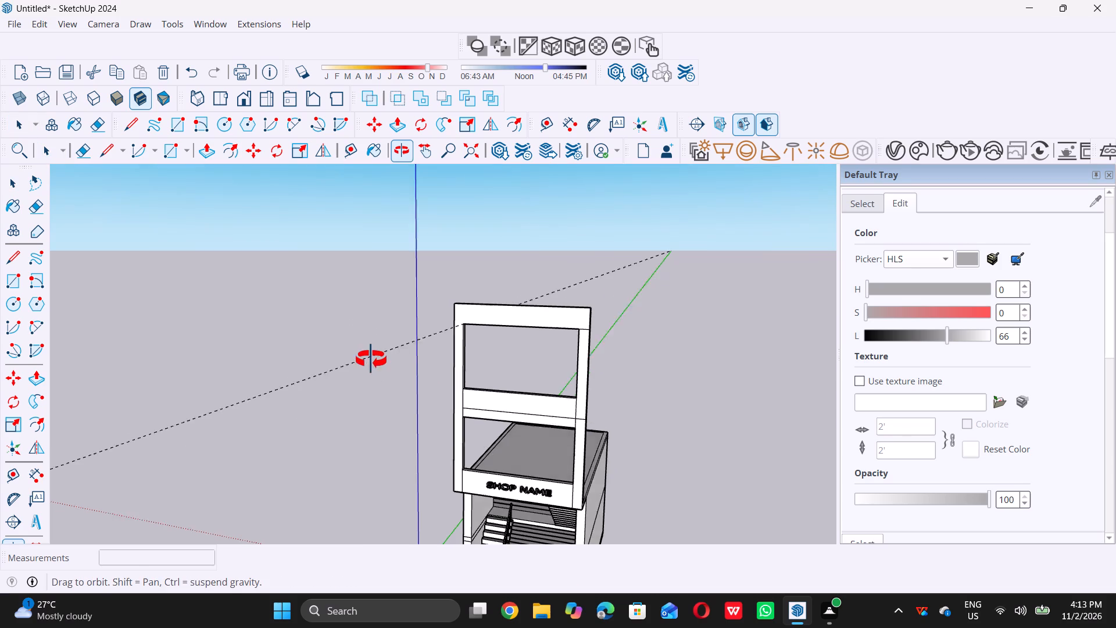
middle_click_drag(371, 359, 387, 352)
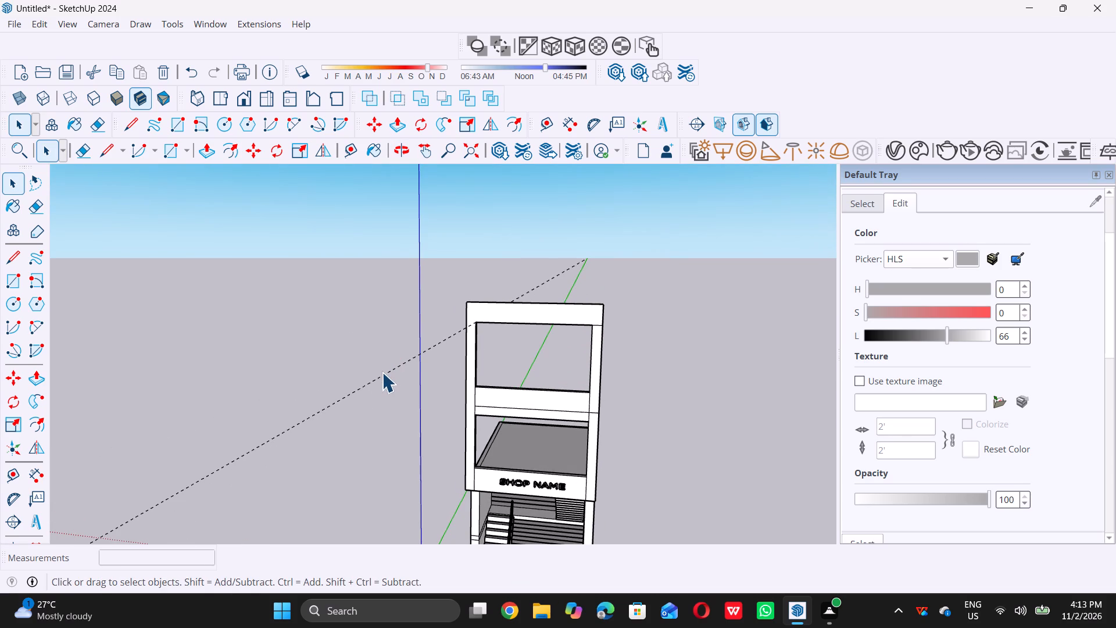
scroll(380, 375, "down", 5)
middle_click_drag(373, 398, 391, 398)
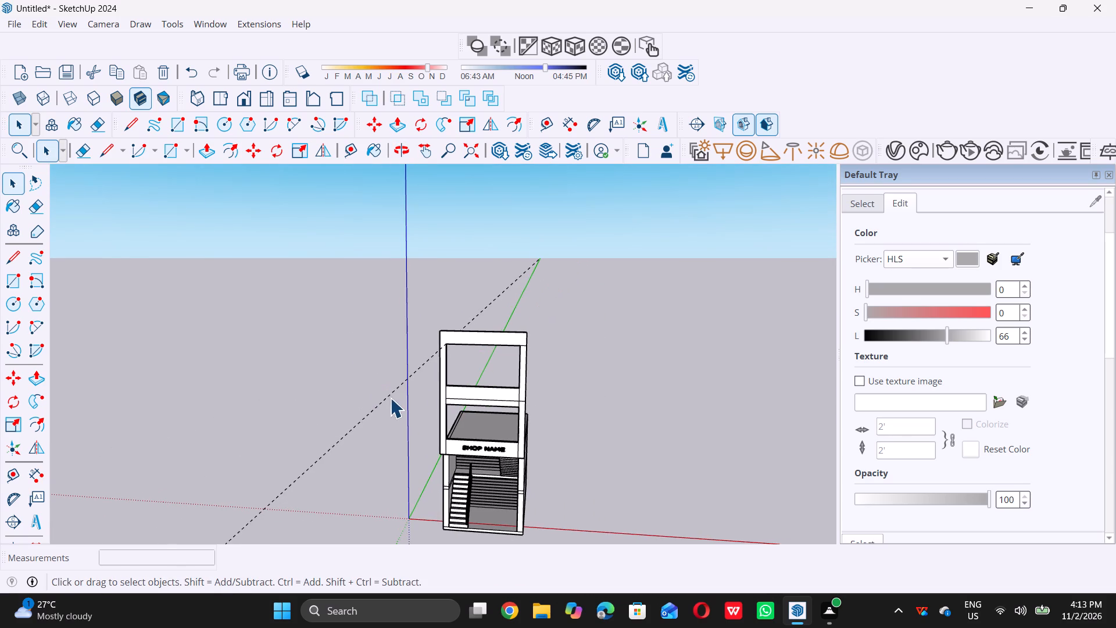
scroll(463, 359, "down", 5)
scroll(457, 364, "up", 6)
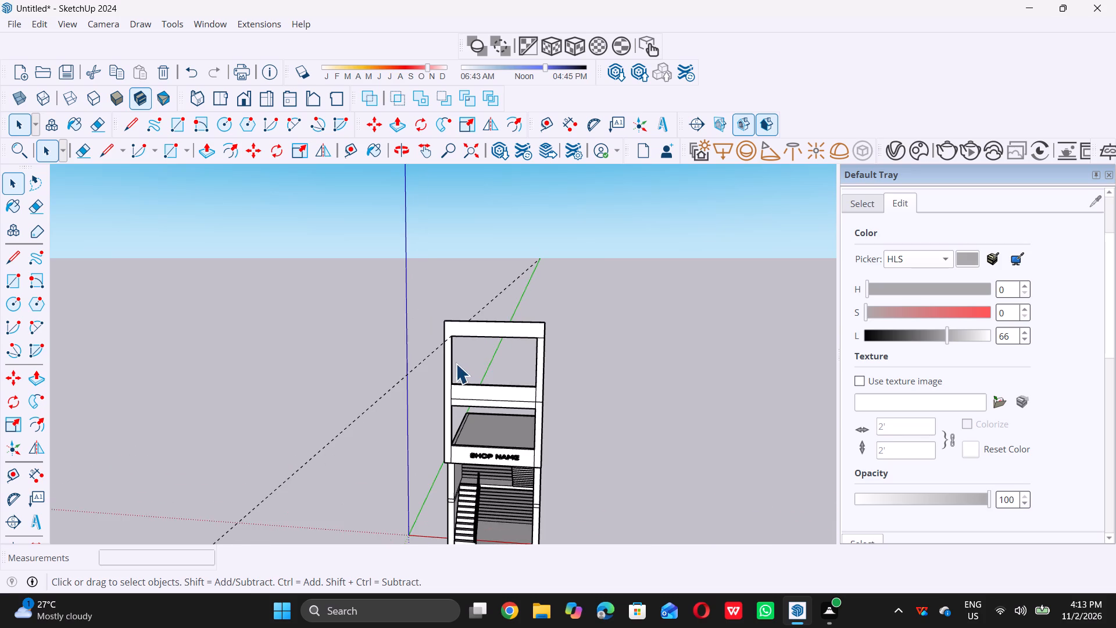
scroll(456, 363, "up", 1)
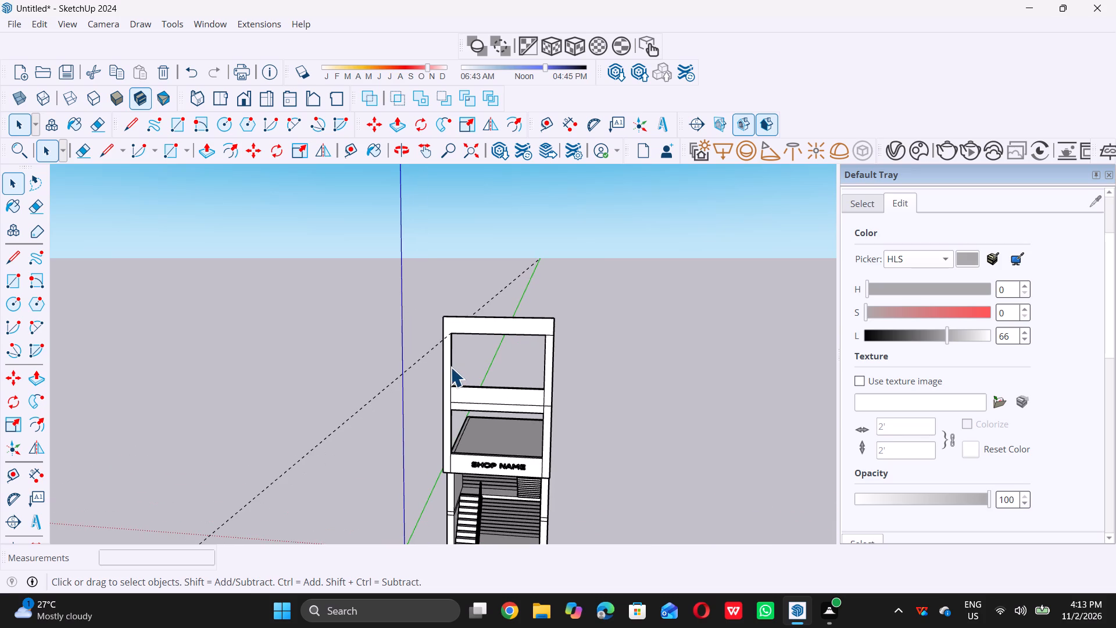
Draw a vertical line up the top beam's front face, continuing the stair-side post's inner edge to the top edge.
scroll(451, 412, "up", 4)
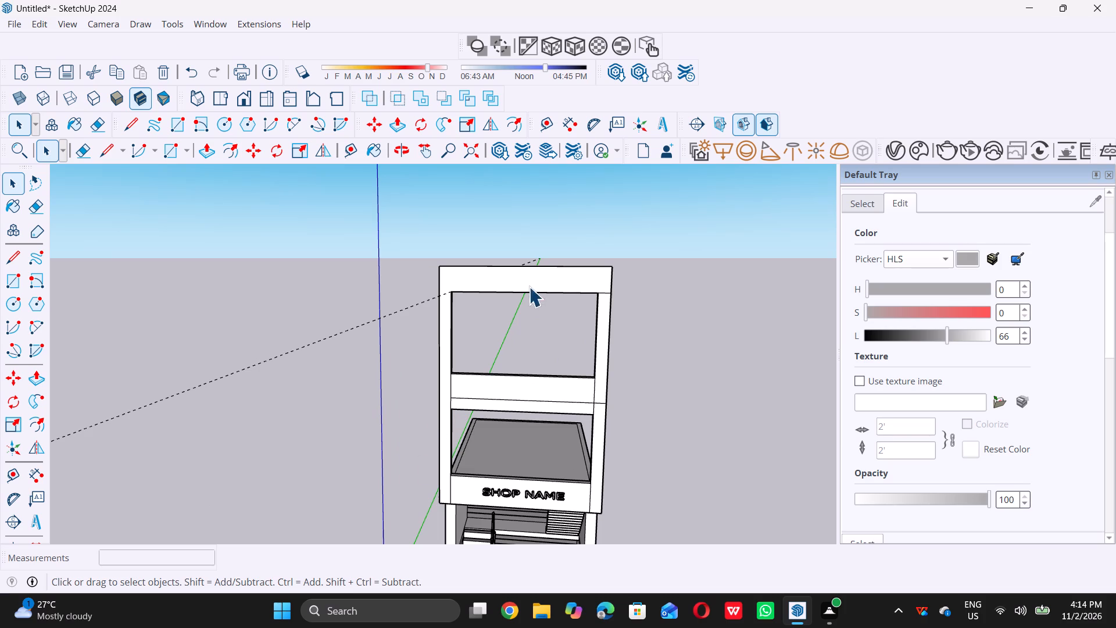
scroll(470, 261, "up", 10)
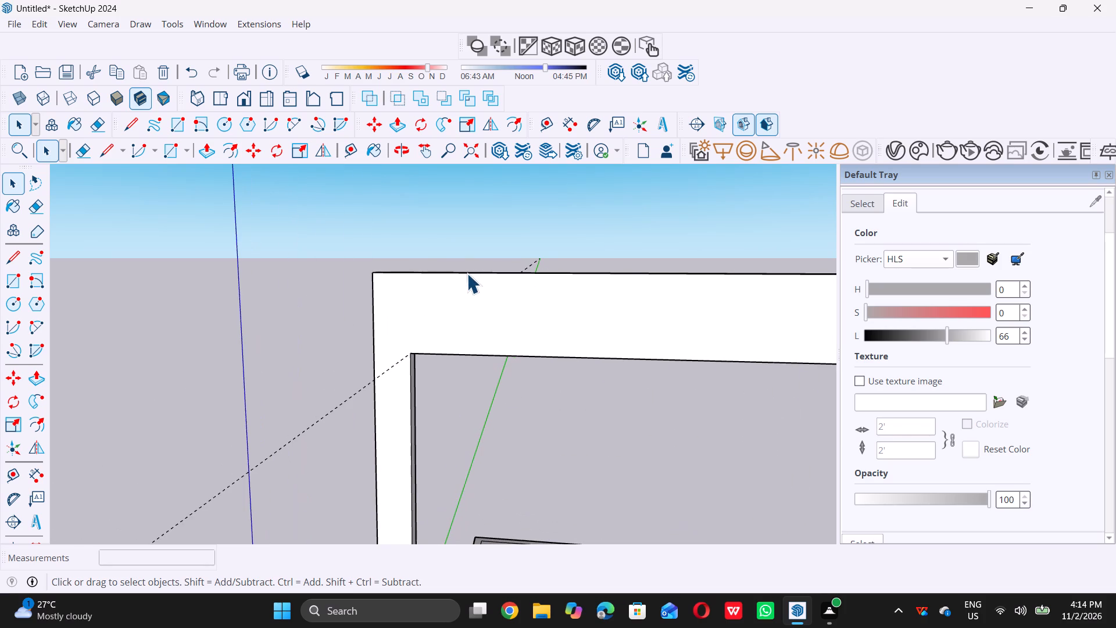
key("l")
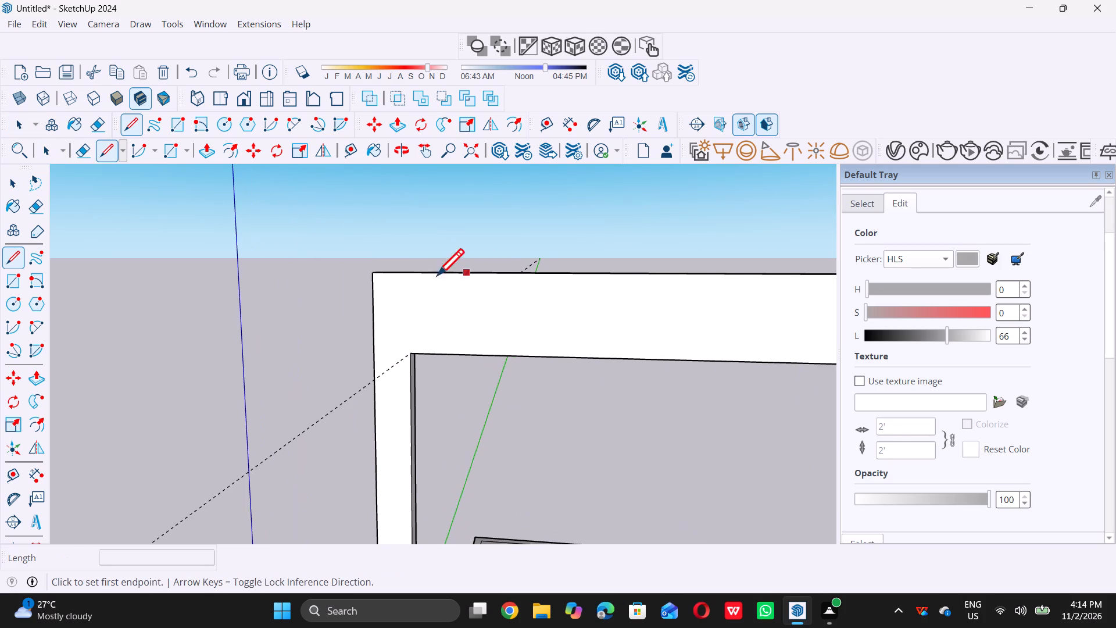
scroll(402, 356, "up", 3)
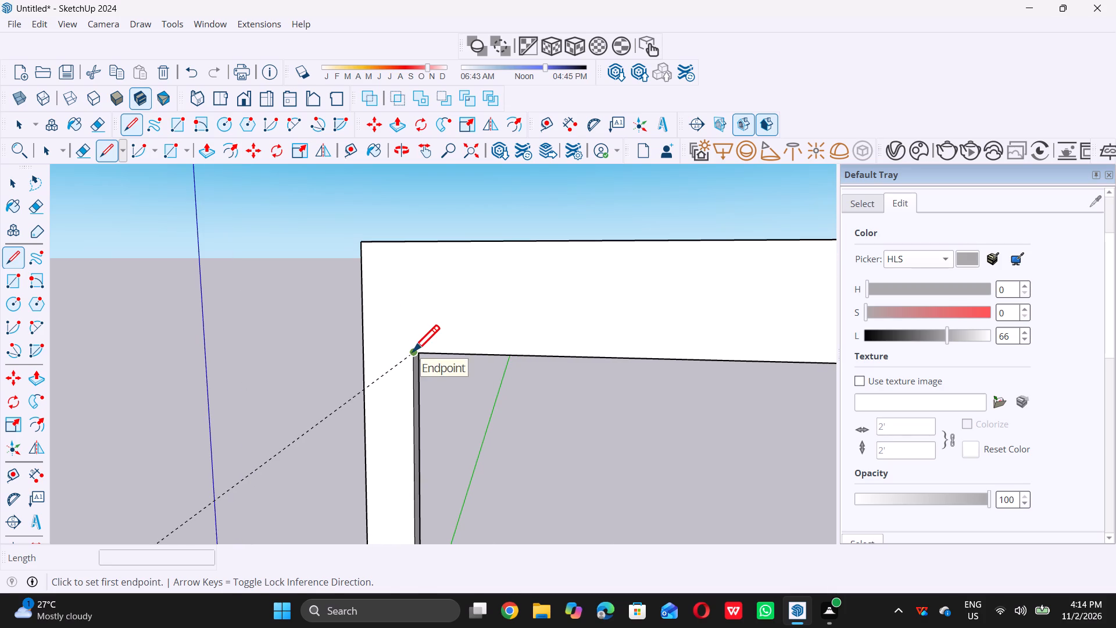
left_click(413, 350)
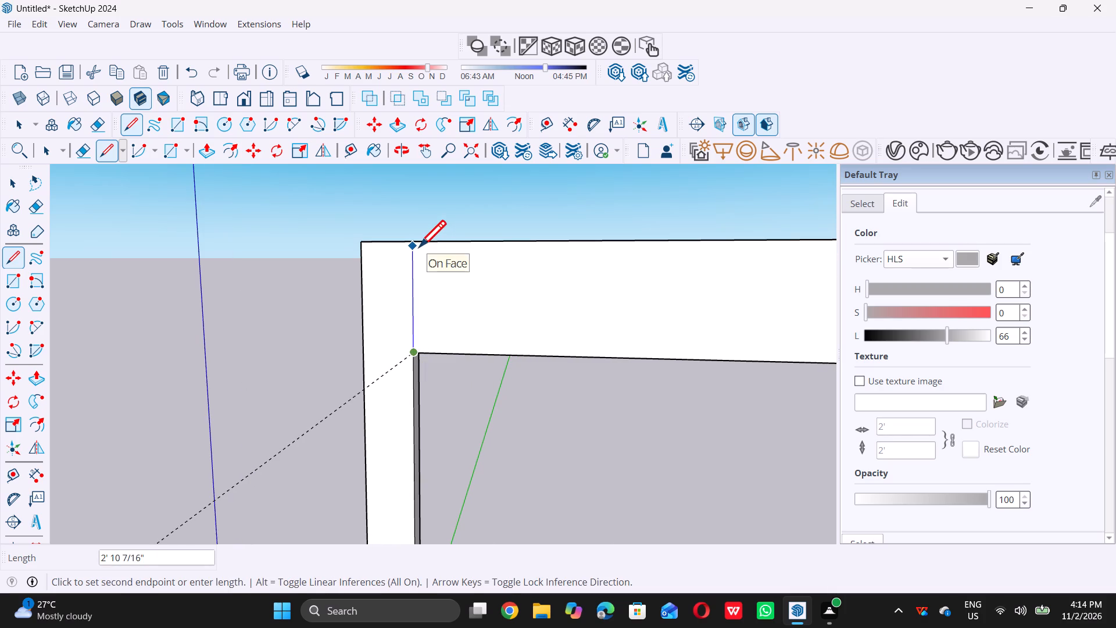
left_click(417, 244)
Draw a 3' vertical line up the top beam's front face, continuing the opposite post's inner edge to the top edge.
scroll(318, 288, "down", 9)
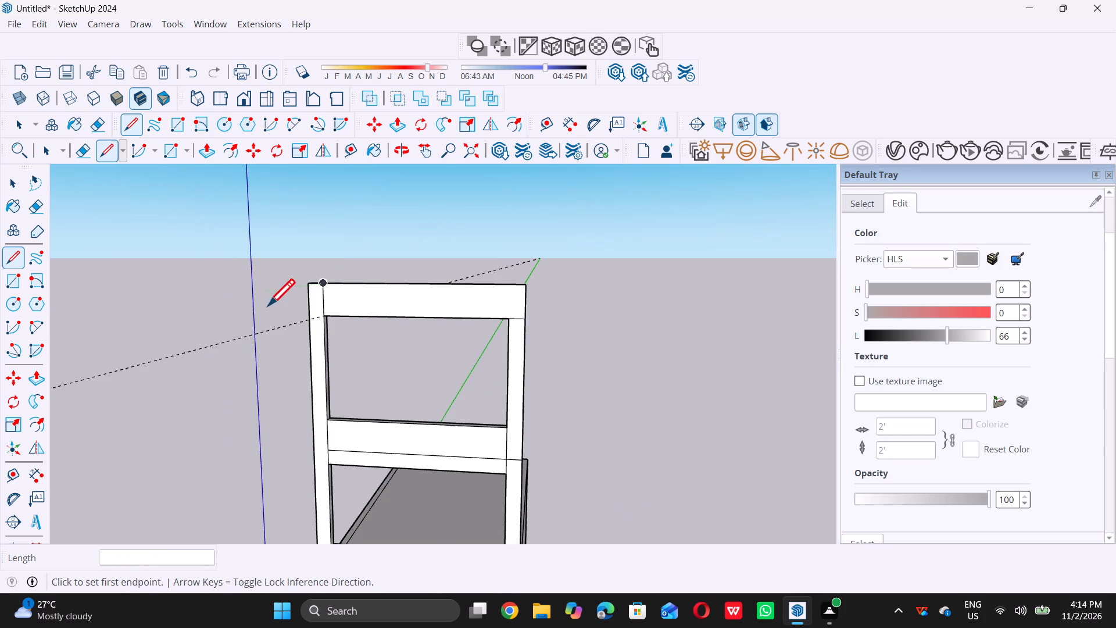
scroll(491, 297, "up", 6)
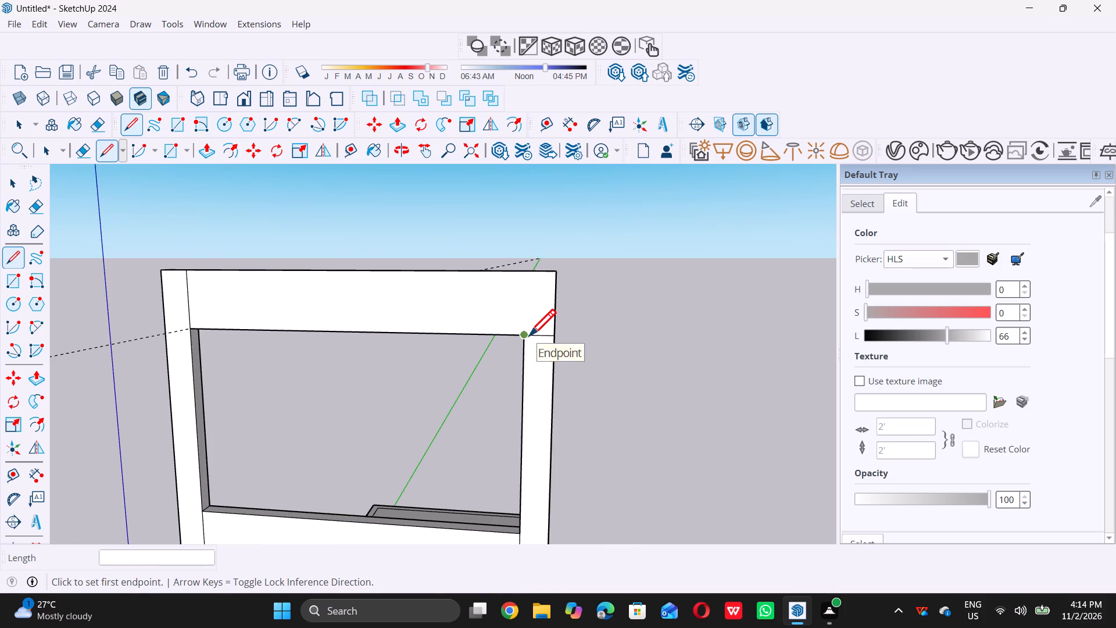
left_click(523, 333)
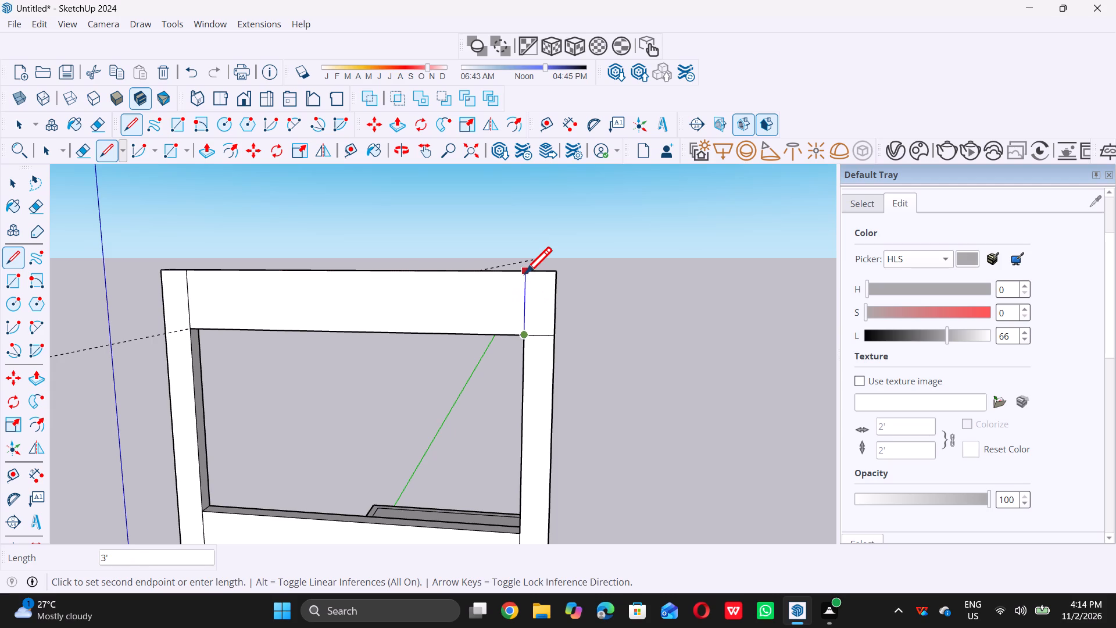
left_click(525, 273)
key("space")
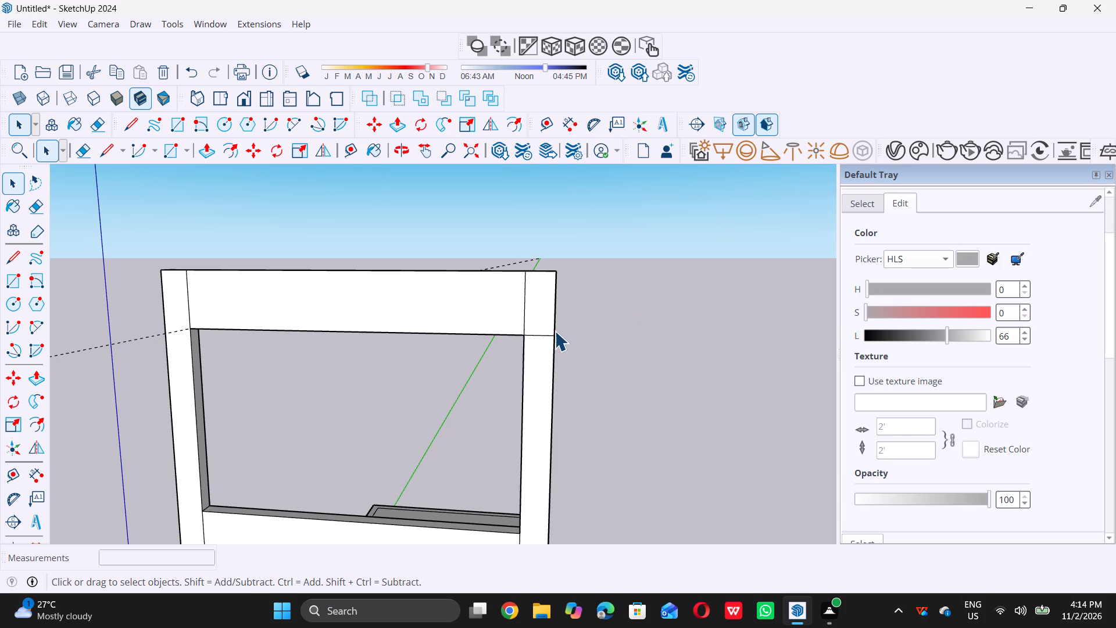
scroll(554, 331, "down", 5)
scroll(624, 352, "down", 4)
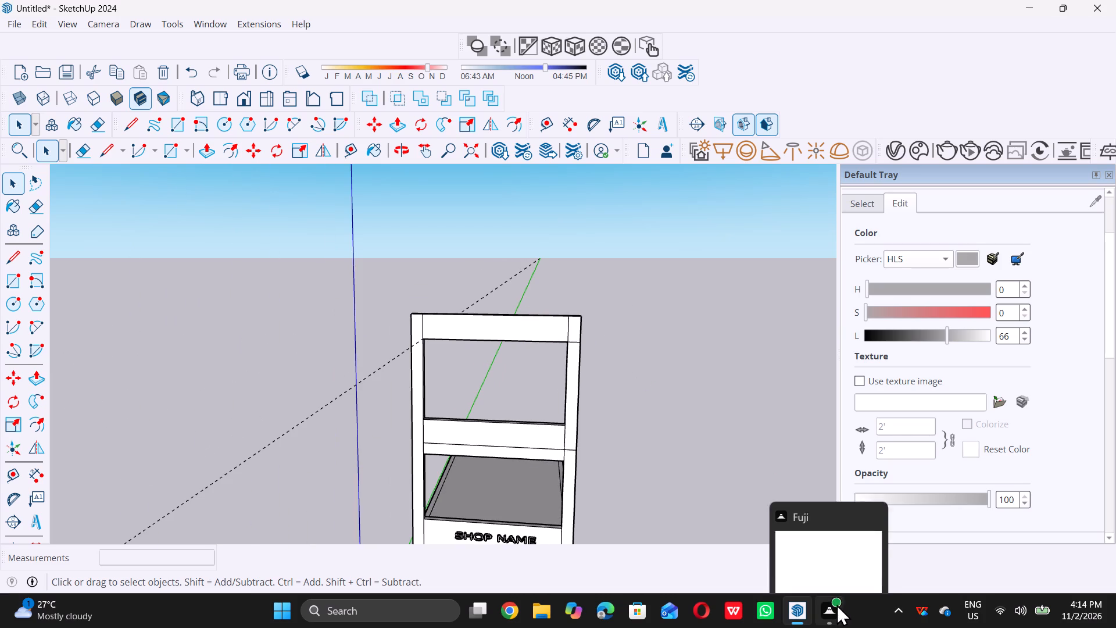
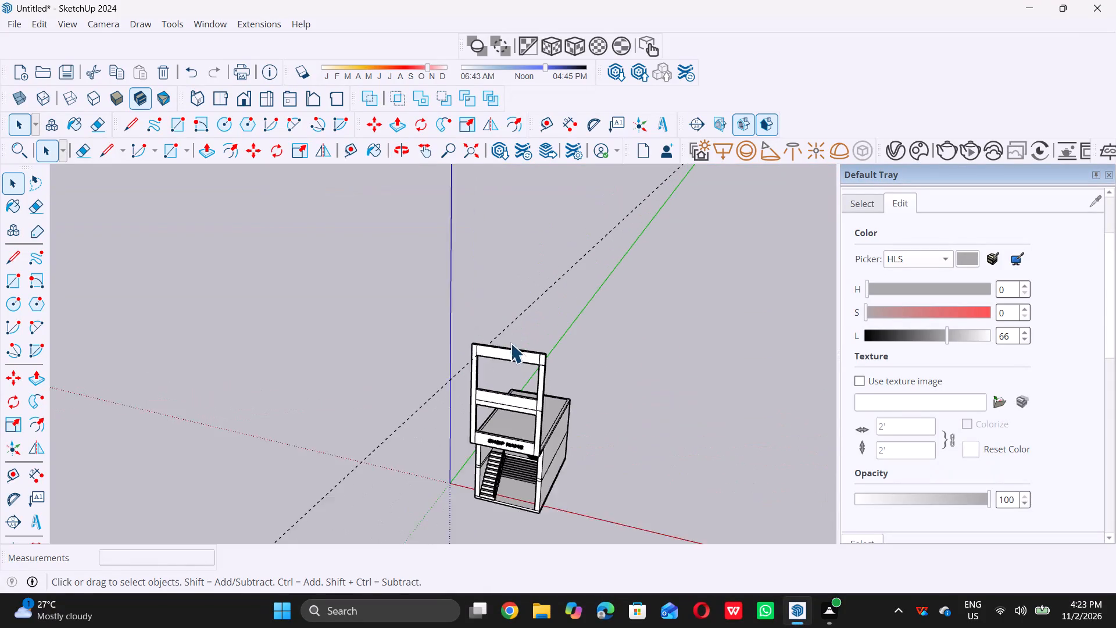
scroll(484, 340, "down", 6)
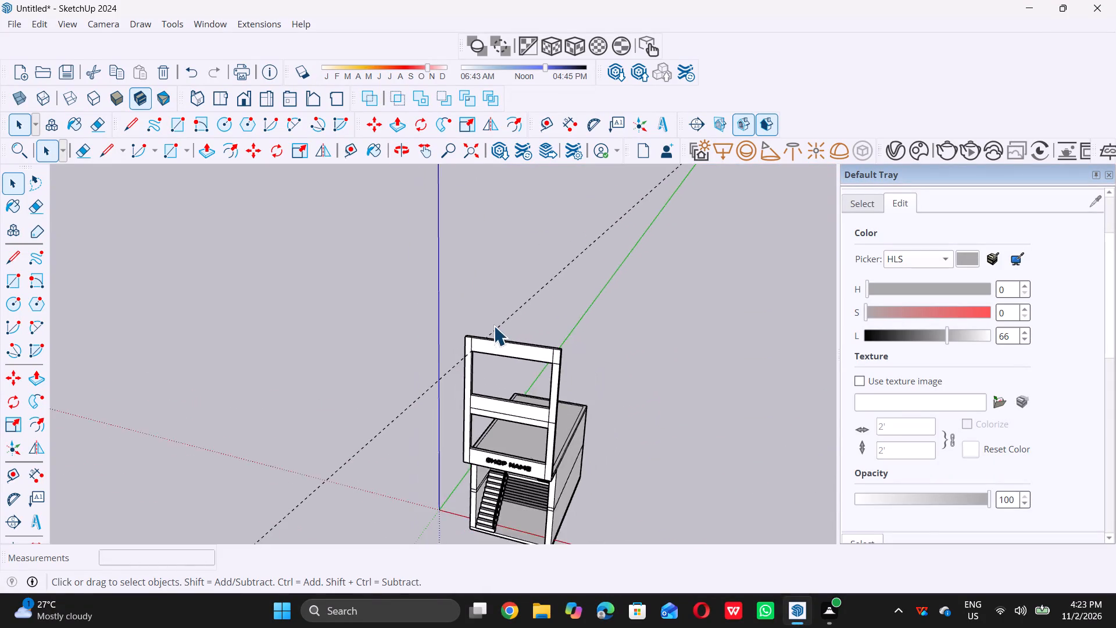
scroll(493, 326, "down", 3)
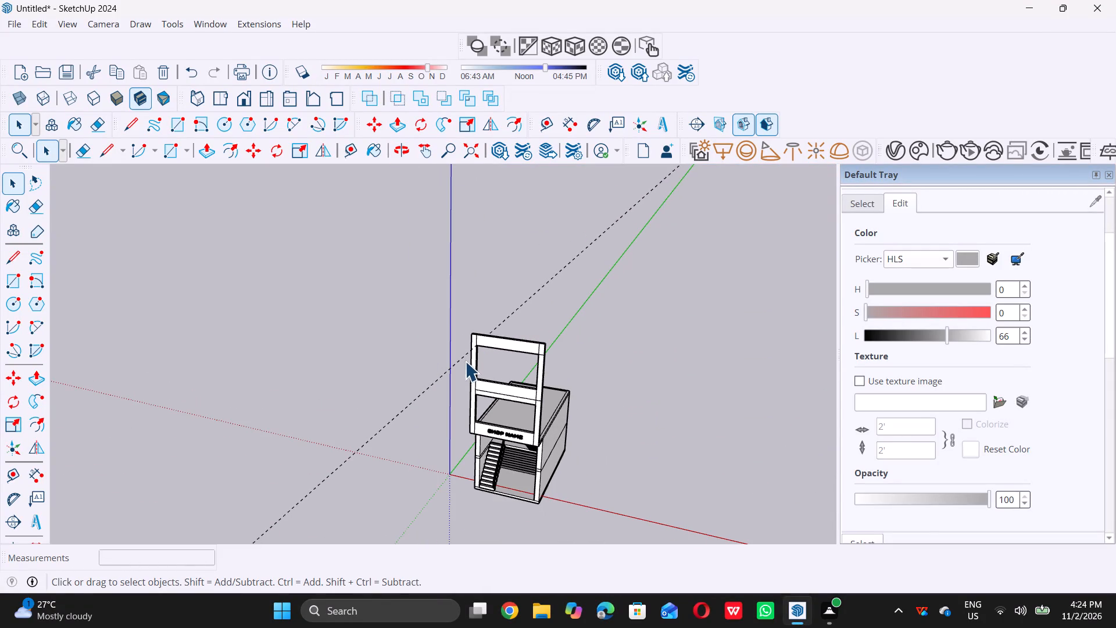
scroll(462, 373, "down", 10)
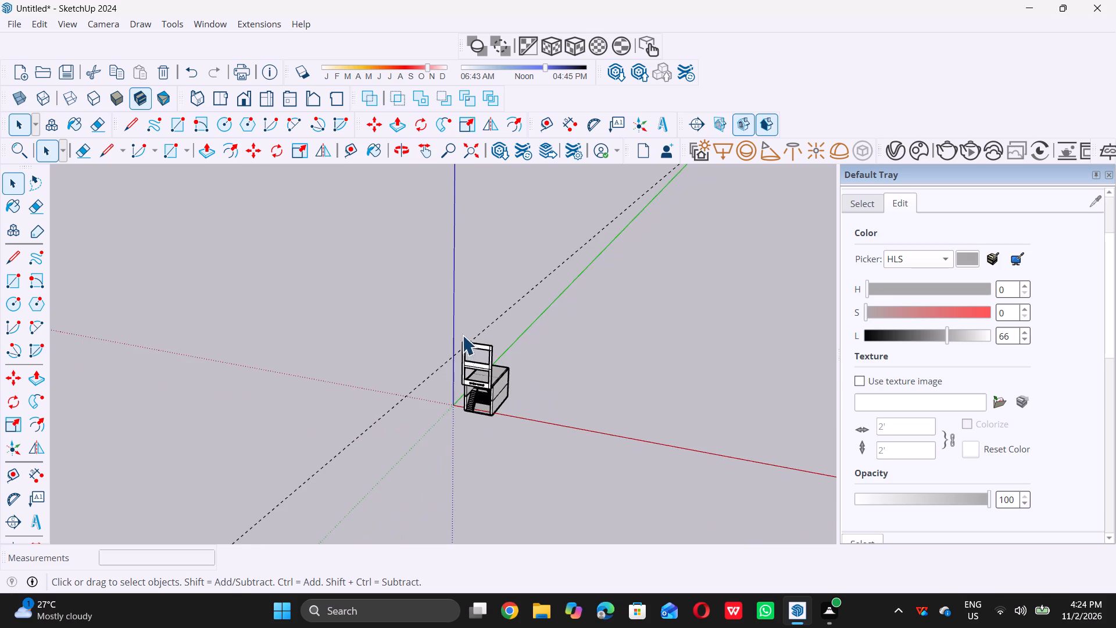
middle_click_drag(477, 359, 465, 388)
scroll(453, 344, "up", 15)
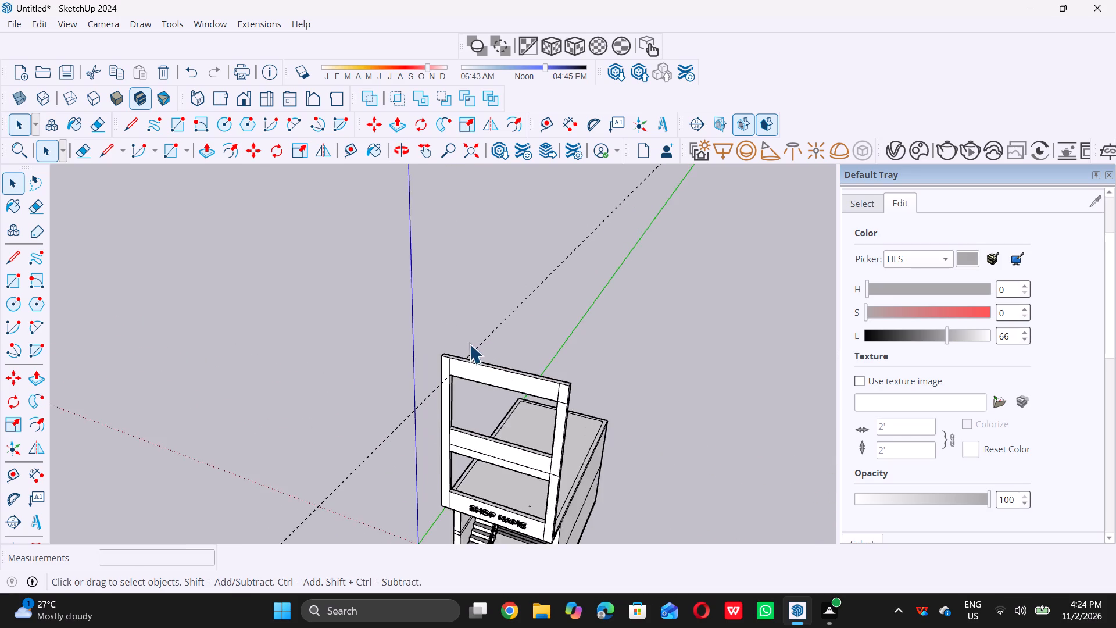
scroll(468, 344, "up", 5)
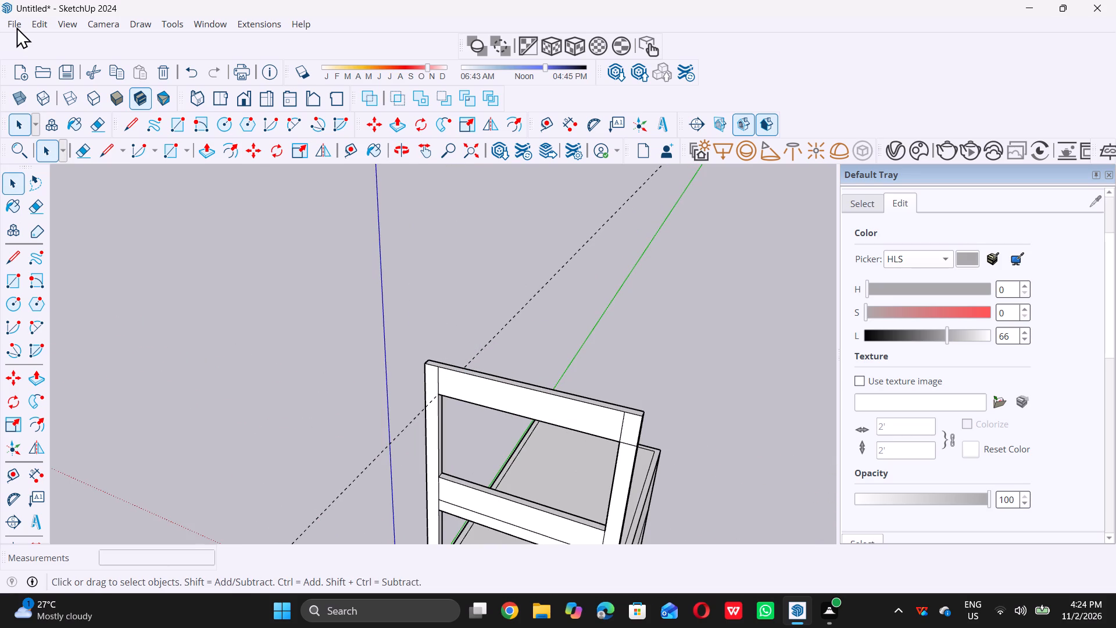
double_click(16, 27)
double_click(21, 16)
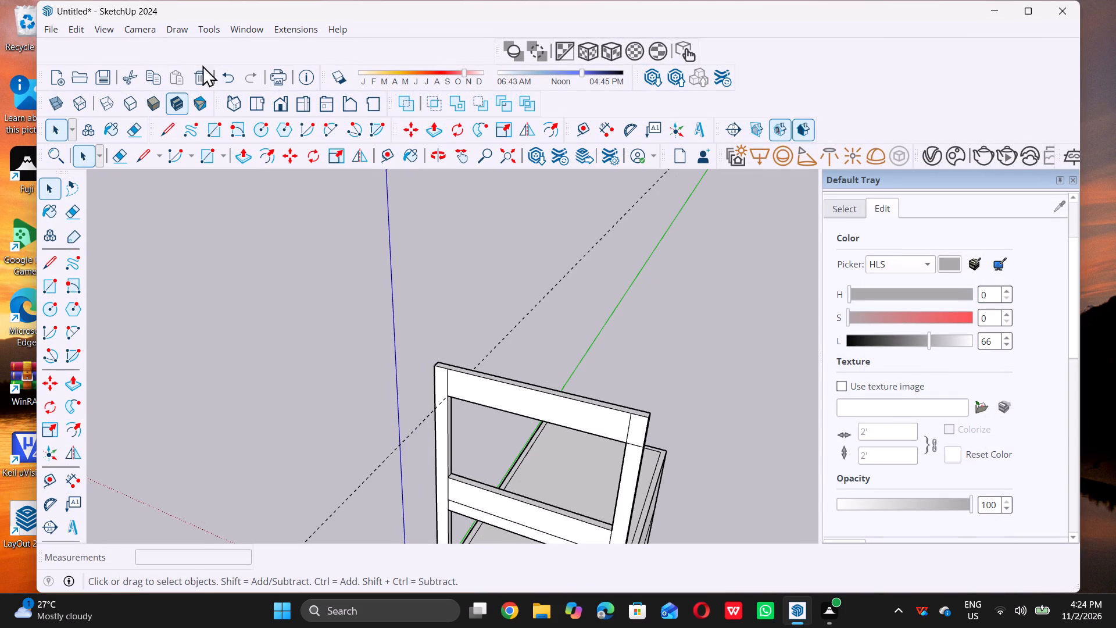
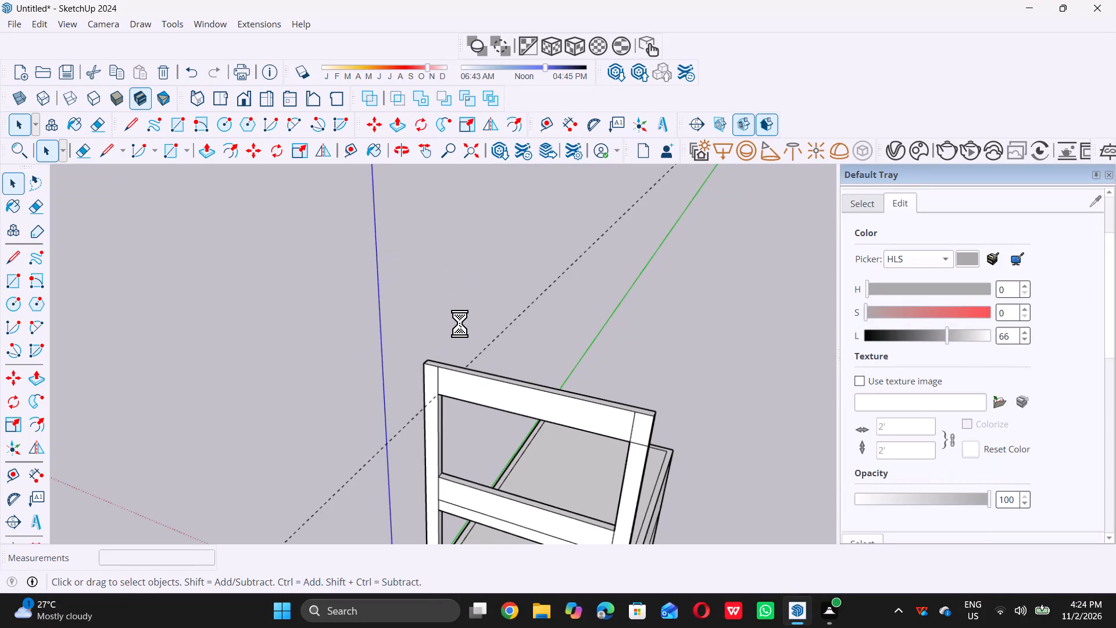
Delete all construction guides from the model.
scroll(459, 324, "up", 1)
scroll(426, 315, "down", 6)
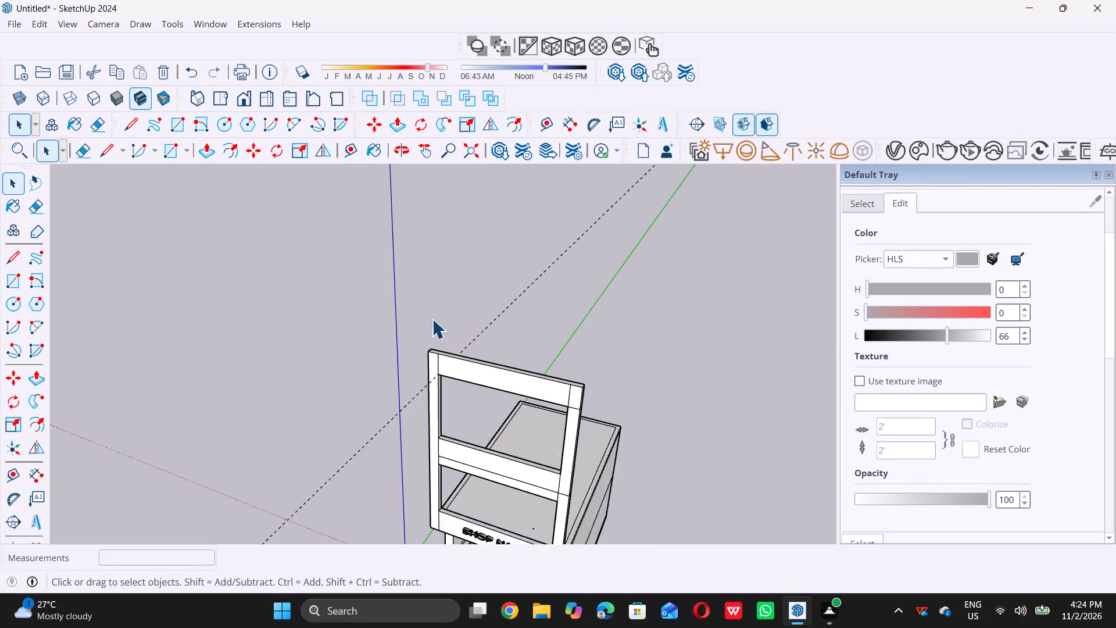
scroll(438, 357, "up", 3)
left_click(40, 23)
double_click(44, 23)
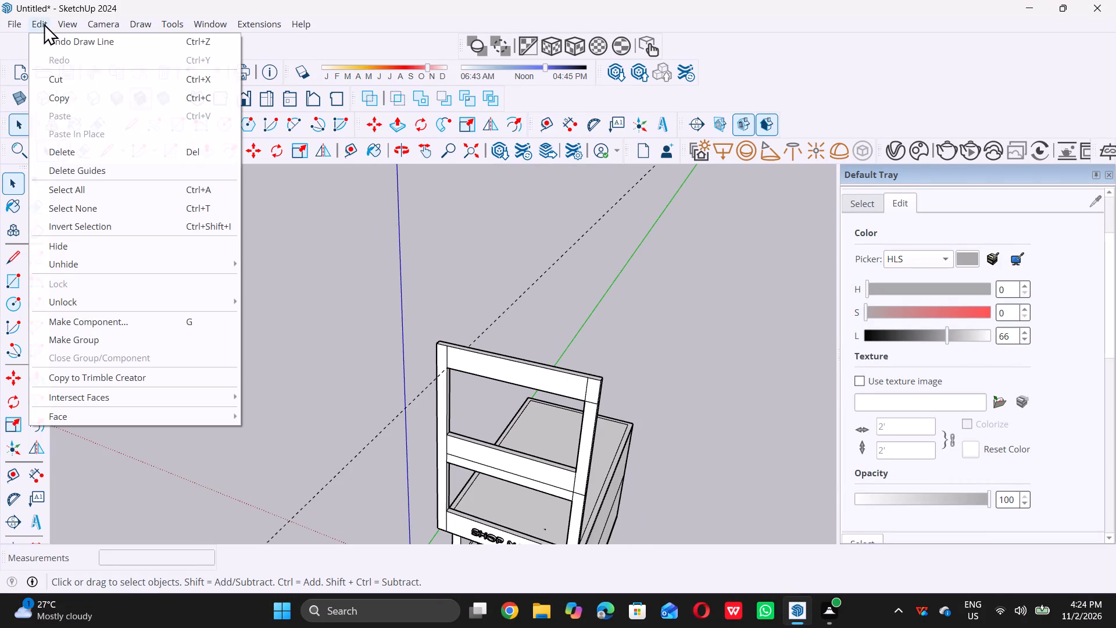
left_click(123, 175)
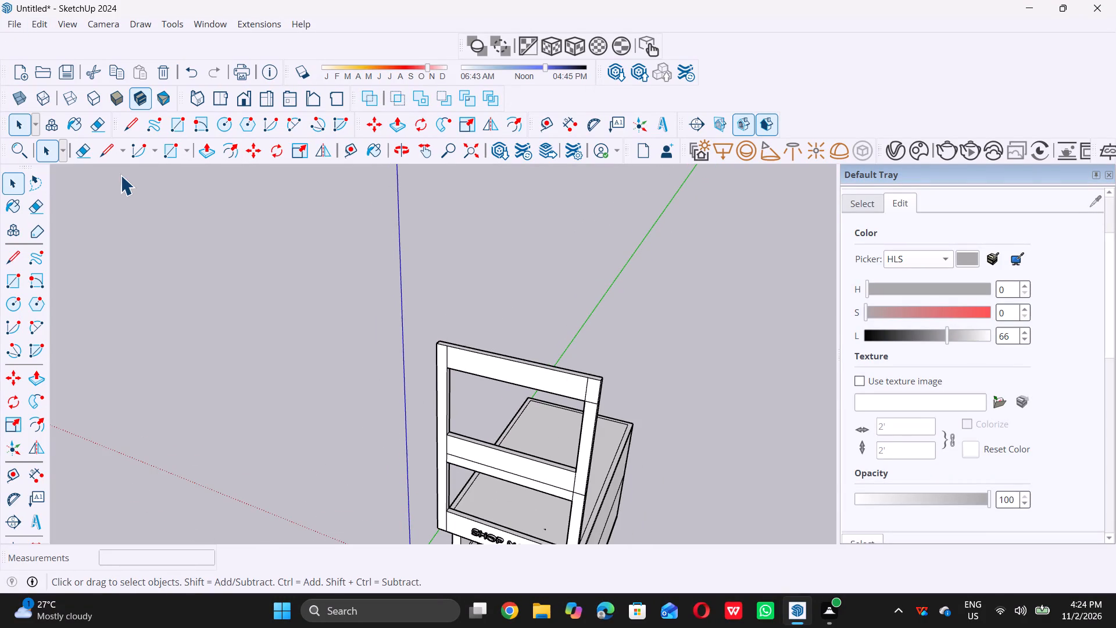
Draw a 9" line across the front frame's top face at each post's inner edge, separating both post tops from the header.
scroll(120, 175, "down", 6)
scroll(340, 256, "down", 5)
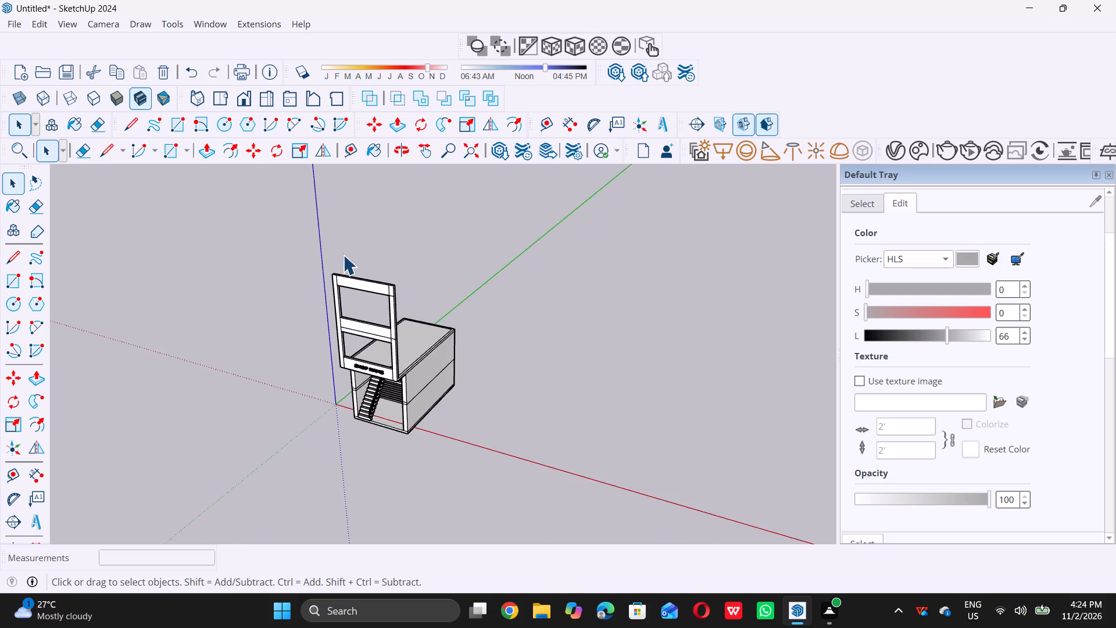
middle_click_drag(343, 255, 319, 339)
scroll(320, 322, "up", 16)
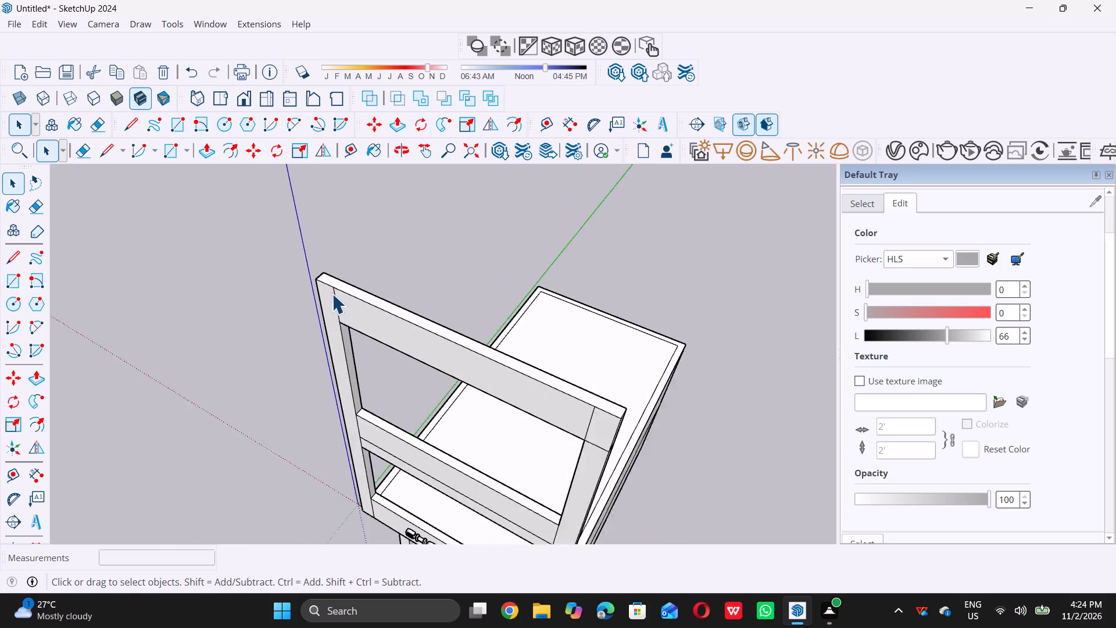
scroll(332, 294, "up", 5)
key("l")
scroll(332, 274, "up", 3)
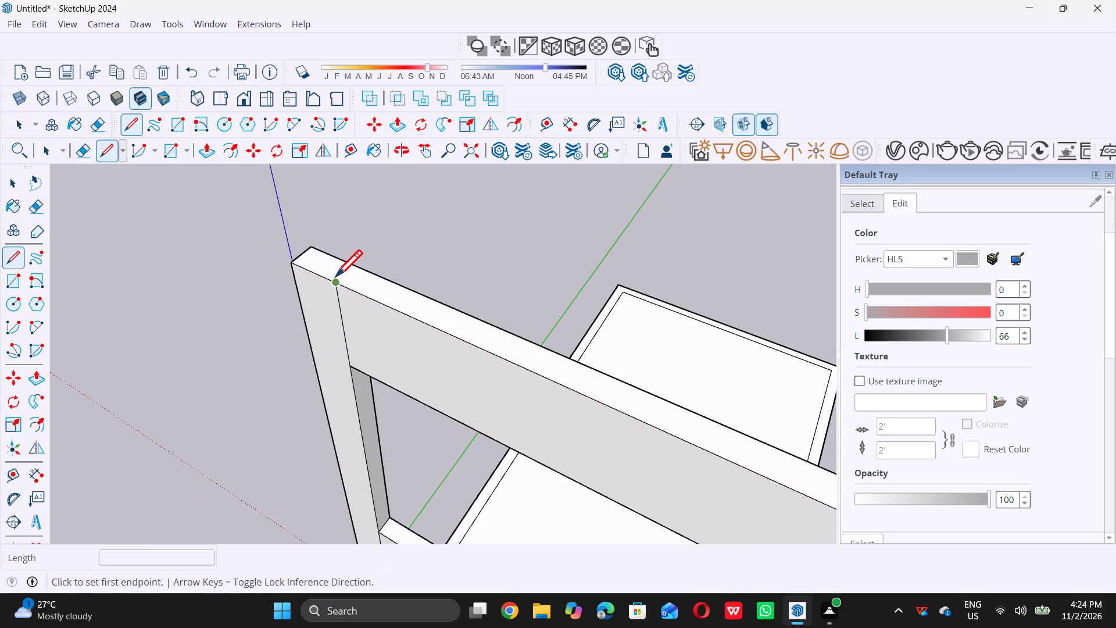
triple_click(338, 277)
left_click(338, 277)
left_click(358, 266)
scroll(276, 254, "down", 9)
scroll(456, 343, "up", 8)
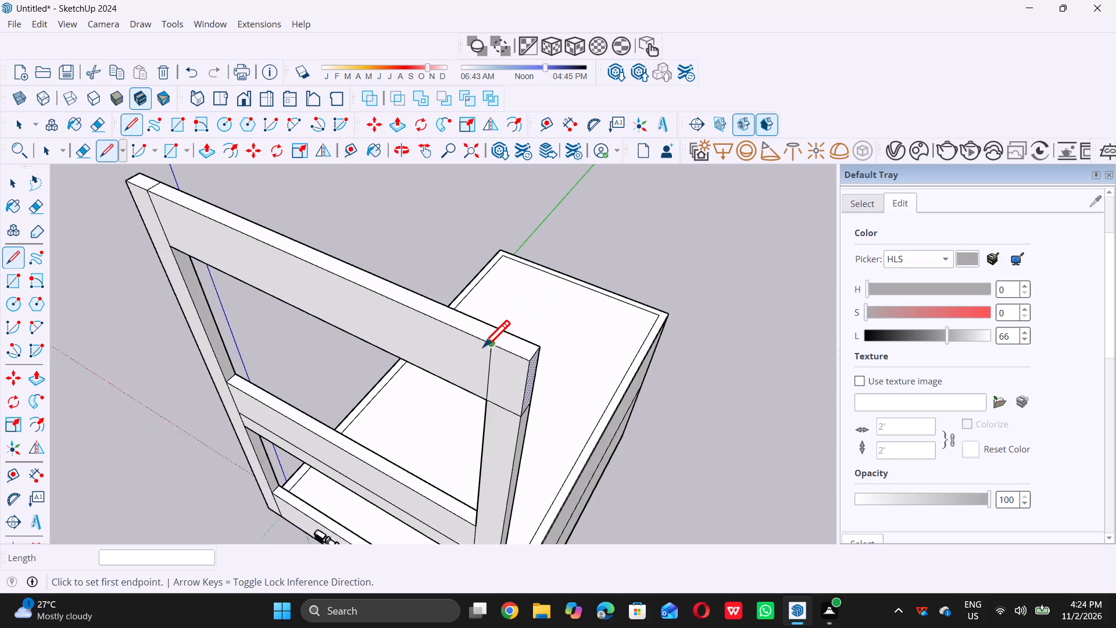
scroll(483, 347, "up", 2)
left_click(496, 340)
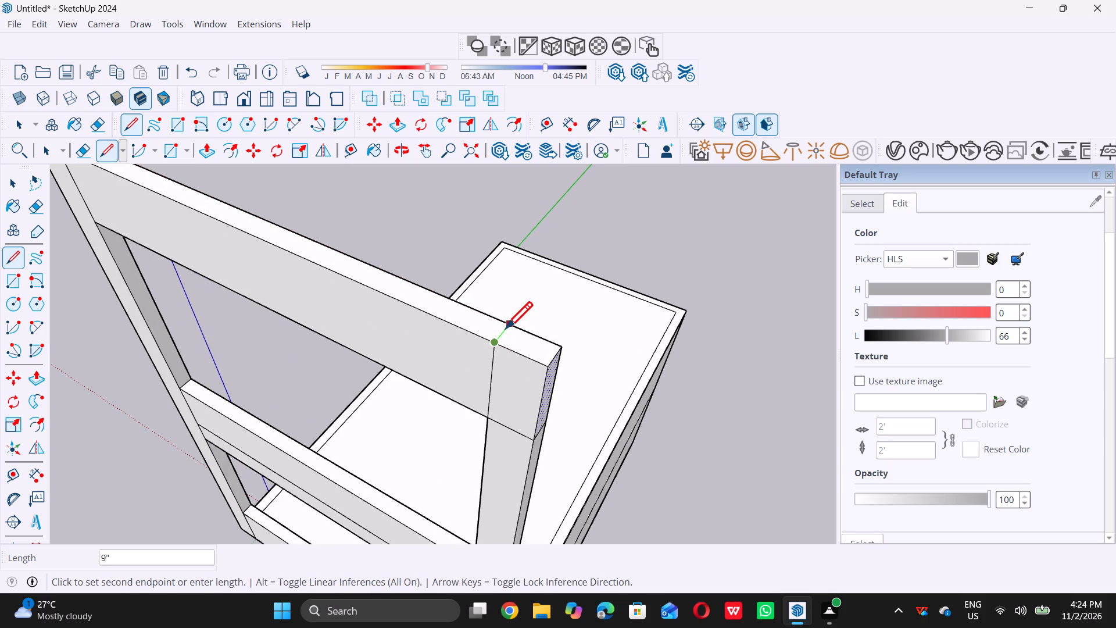
left_click(506, 327)
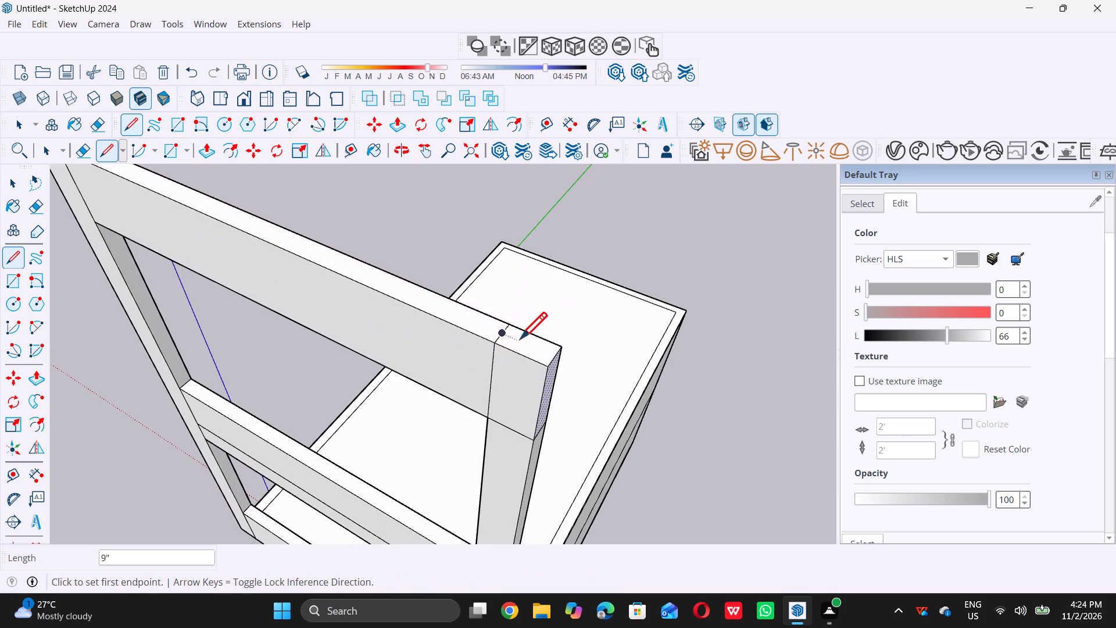
key("space")
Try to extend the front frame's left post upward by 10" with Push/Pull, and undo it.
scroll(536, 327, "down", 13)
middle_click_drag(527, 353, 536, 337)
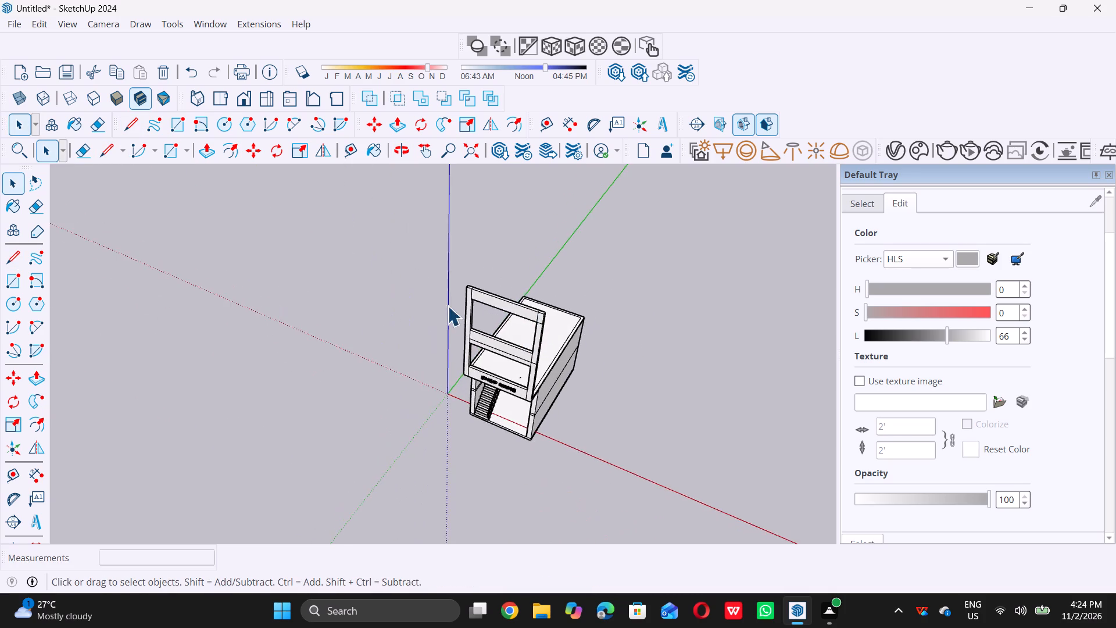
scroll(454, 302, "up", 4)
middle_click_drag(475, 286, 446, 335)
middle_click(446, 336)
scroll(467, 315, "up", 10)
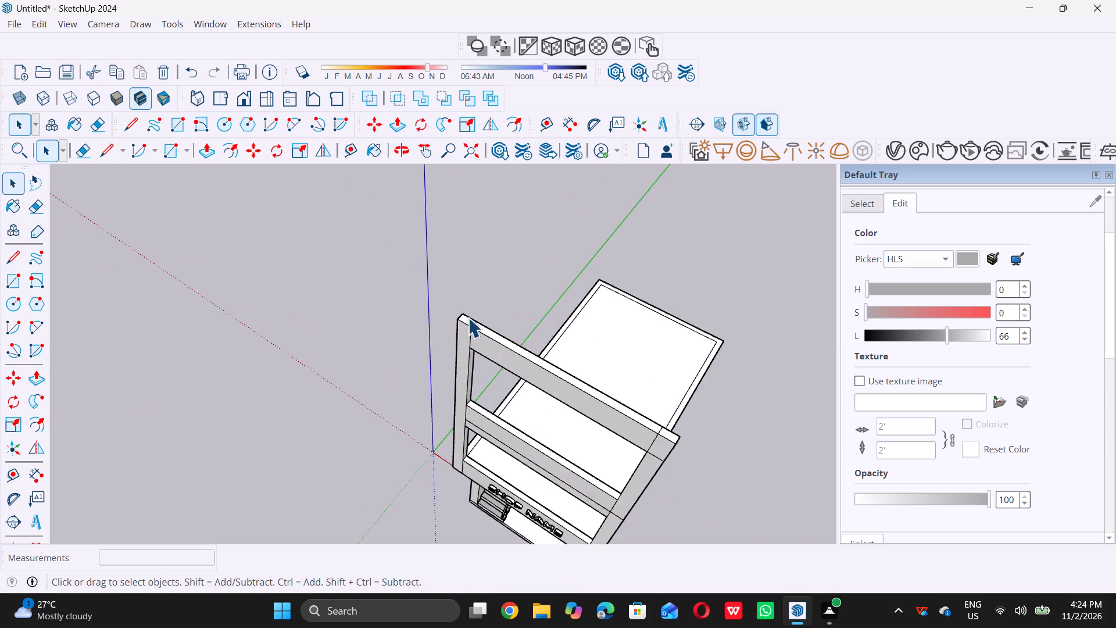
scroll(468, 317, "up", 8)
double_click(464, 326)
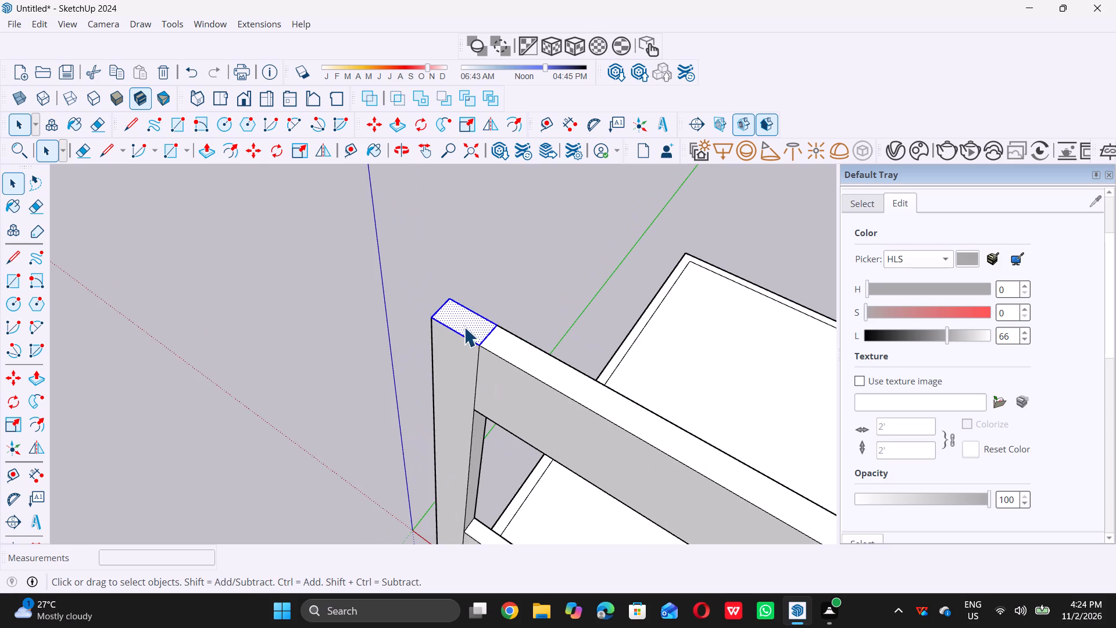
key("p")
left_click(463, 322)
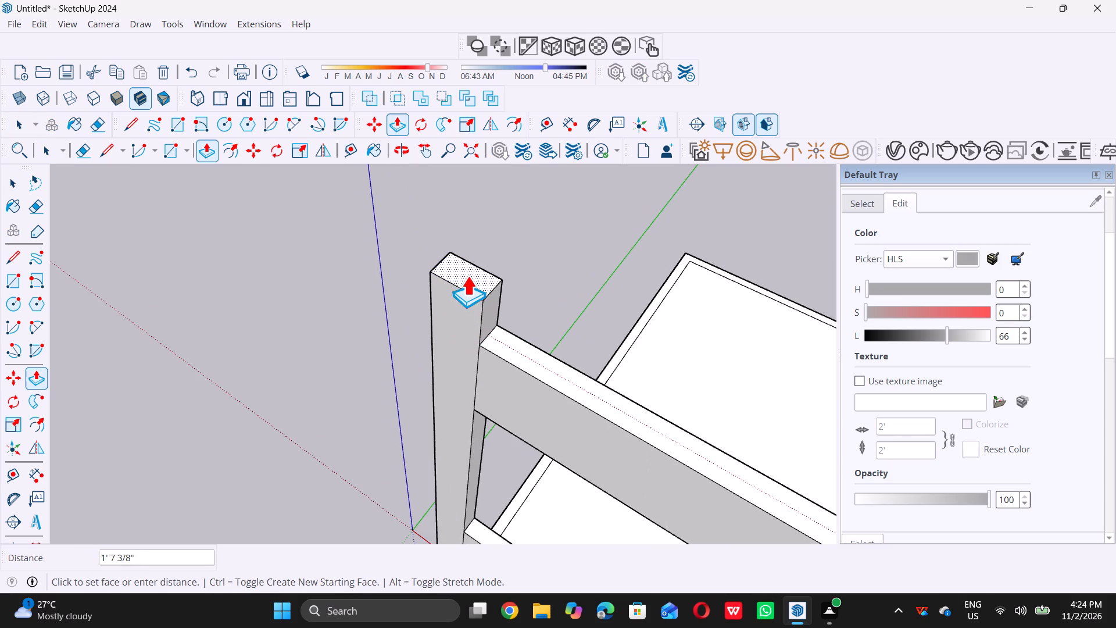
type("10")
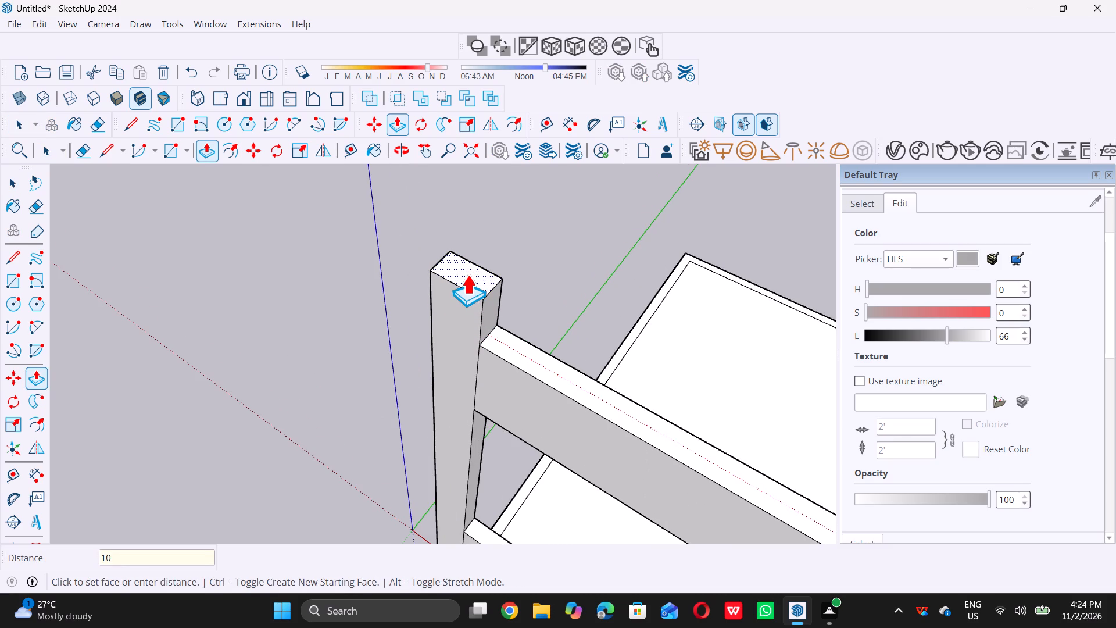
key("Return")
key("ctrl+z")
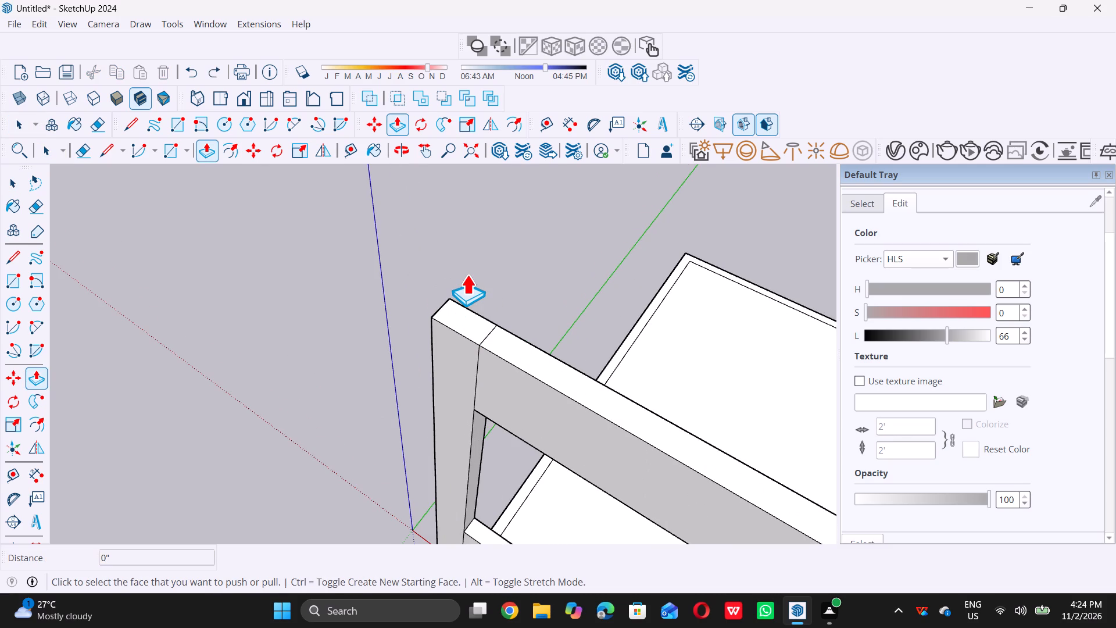
Push/Pull the top face of the front frame's left post upward by 10'.
left_click(465, 312)
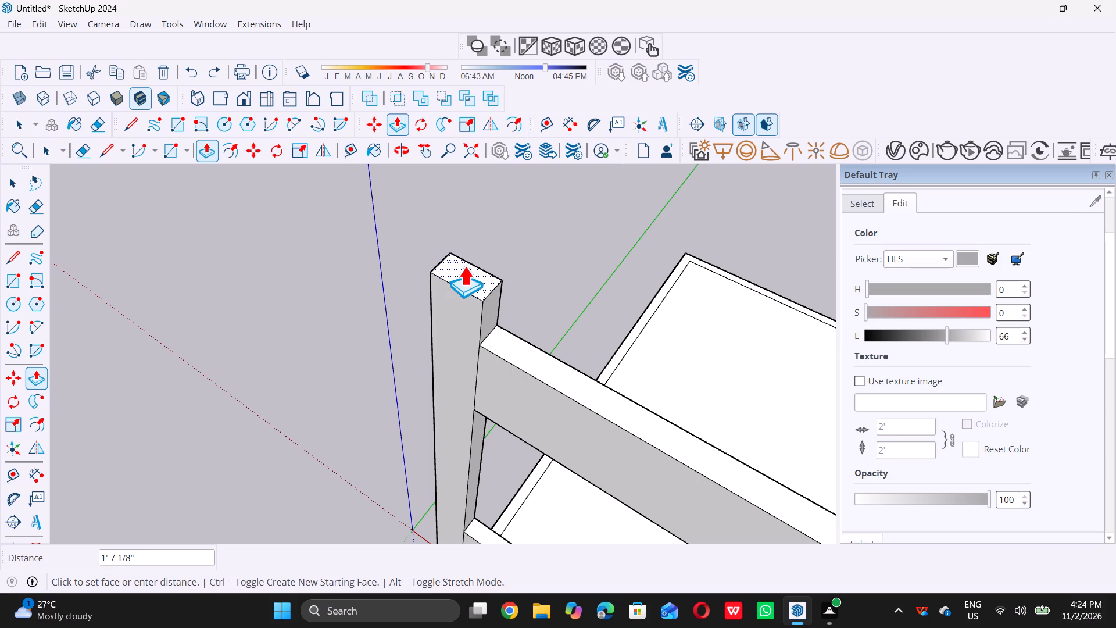
type("10")
key("apostrophe")
key("Return")
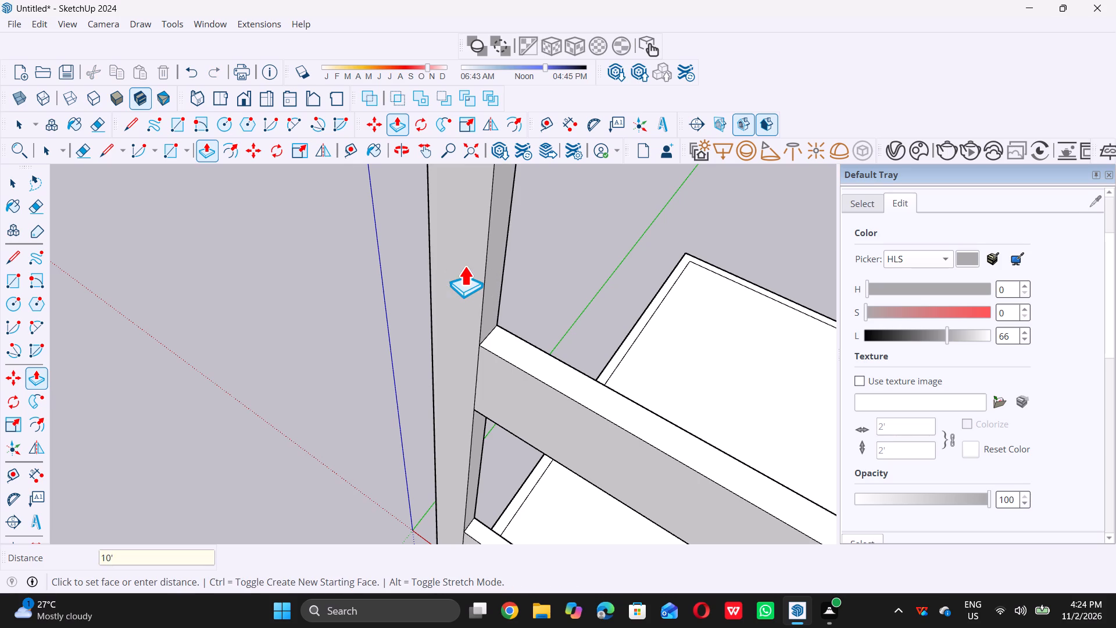
key("space")
Push/Pull the top face of the front frame's right post upward by 10'.
scroll(331, 245, "down", 14)
scroll(474, 333, "up", 7)
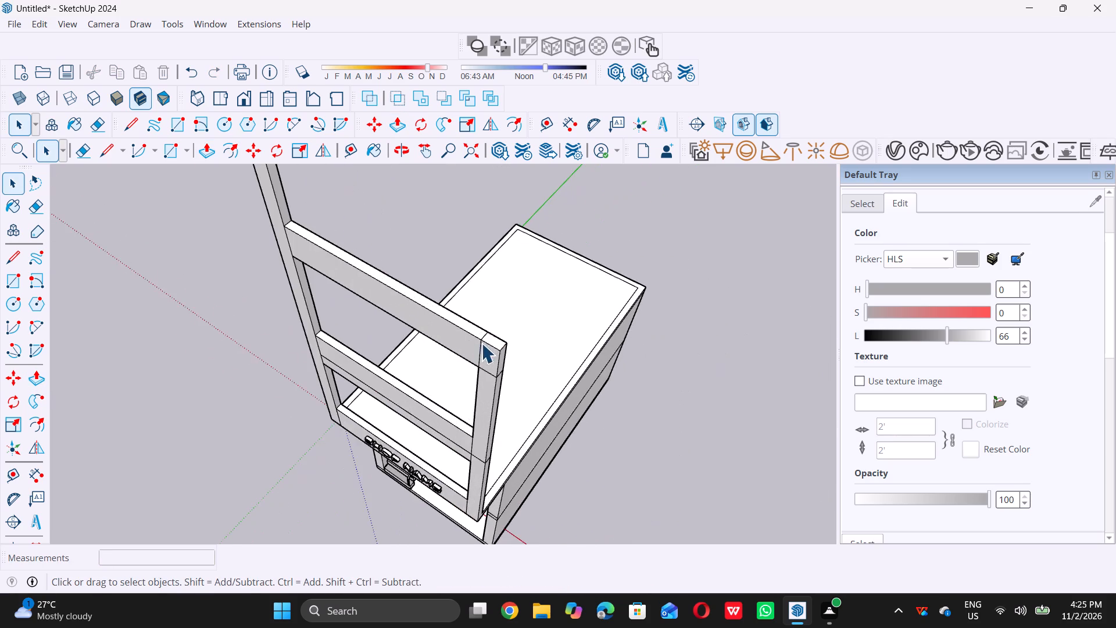
scroll(491, 347, "up", 14)
left_click(502, 329)
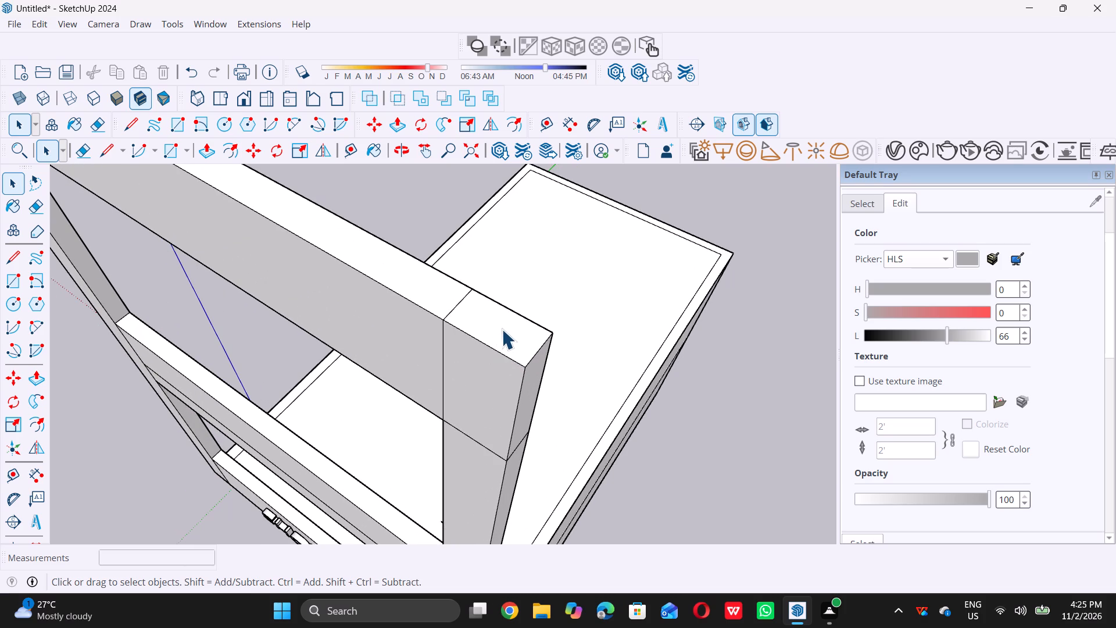
key("p")
left_click(502, 329)
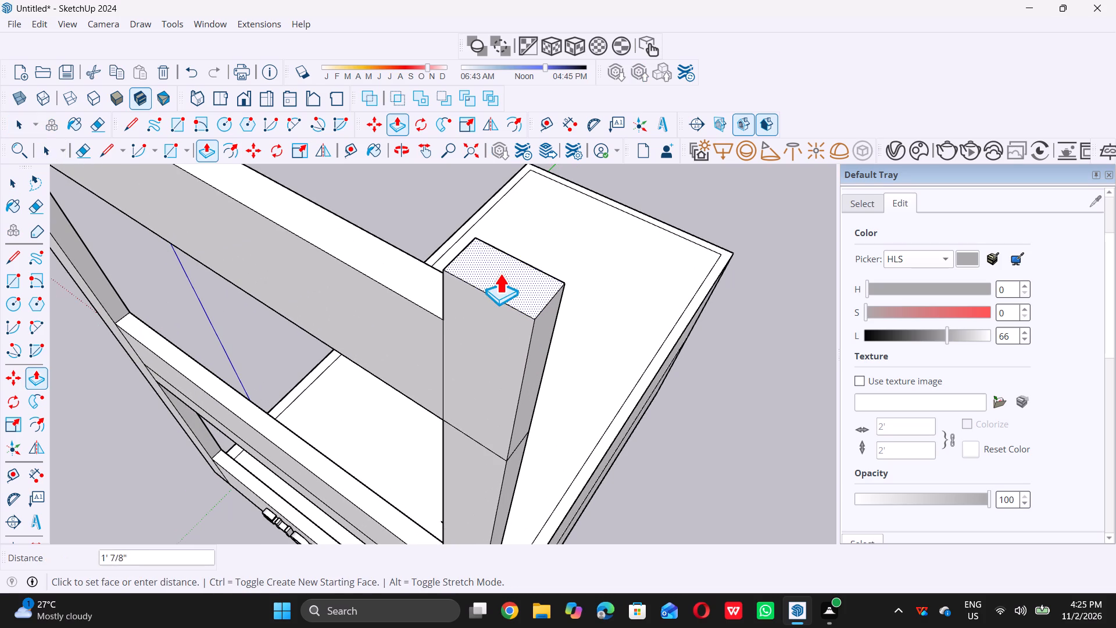
type("10")
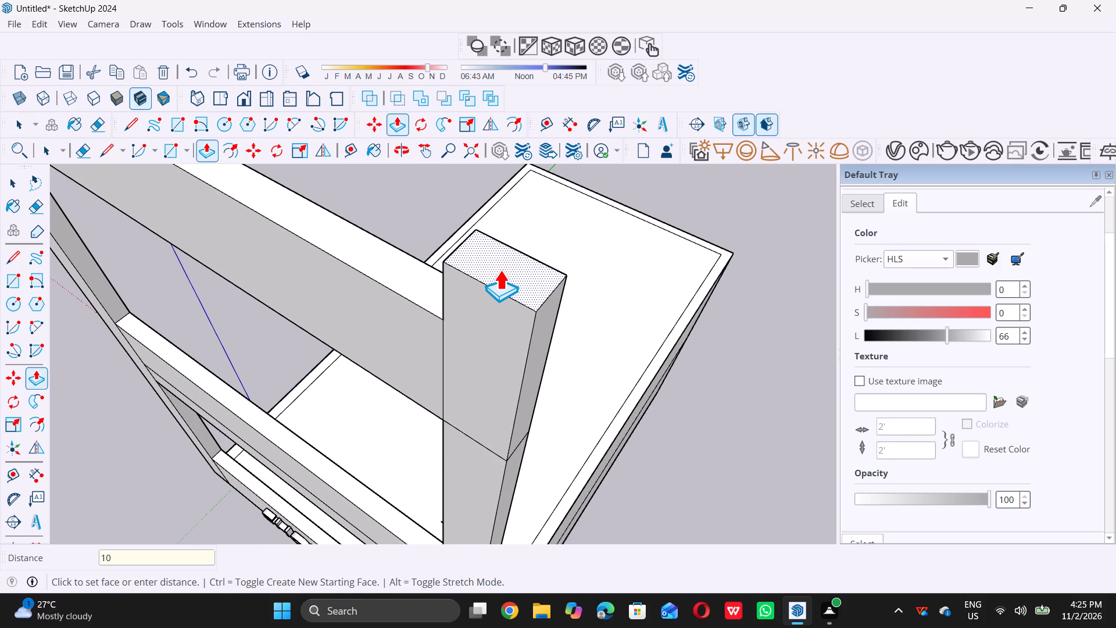
key("apostrophe")
key("Return")
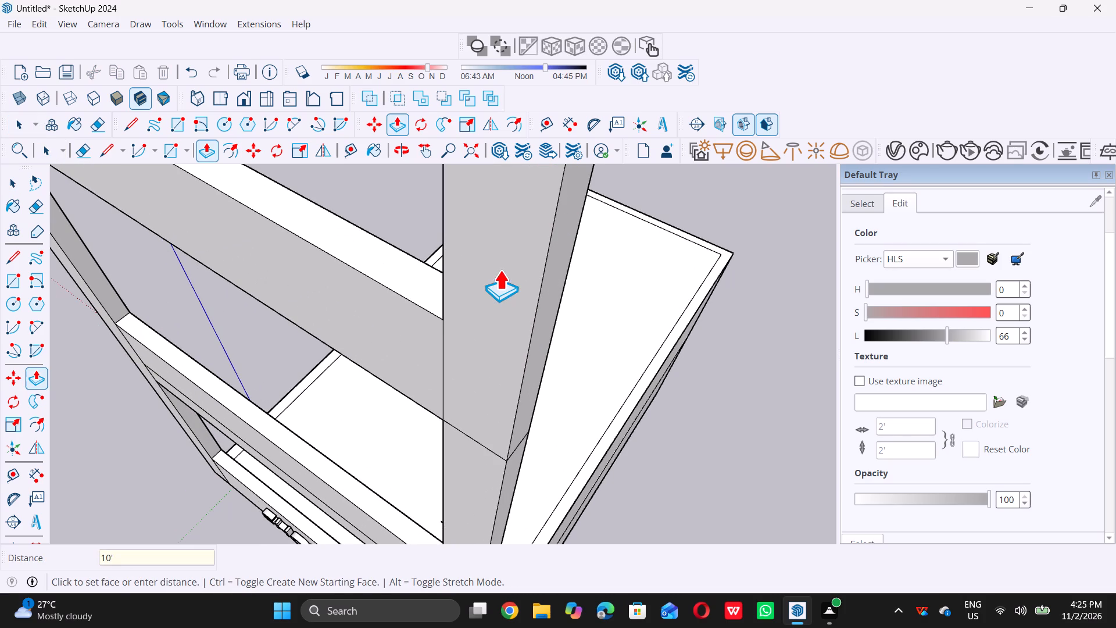
key("space")
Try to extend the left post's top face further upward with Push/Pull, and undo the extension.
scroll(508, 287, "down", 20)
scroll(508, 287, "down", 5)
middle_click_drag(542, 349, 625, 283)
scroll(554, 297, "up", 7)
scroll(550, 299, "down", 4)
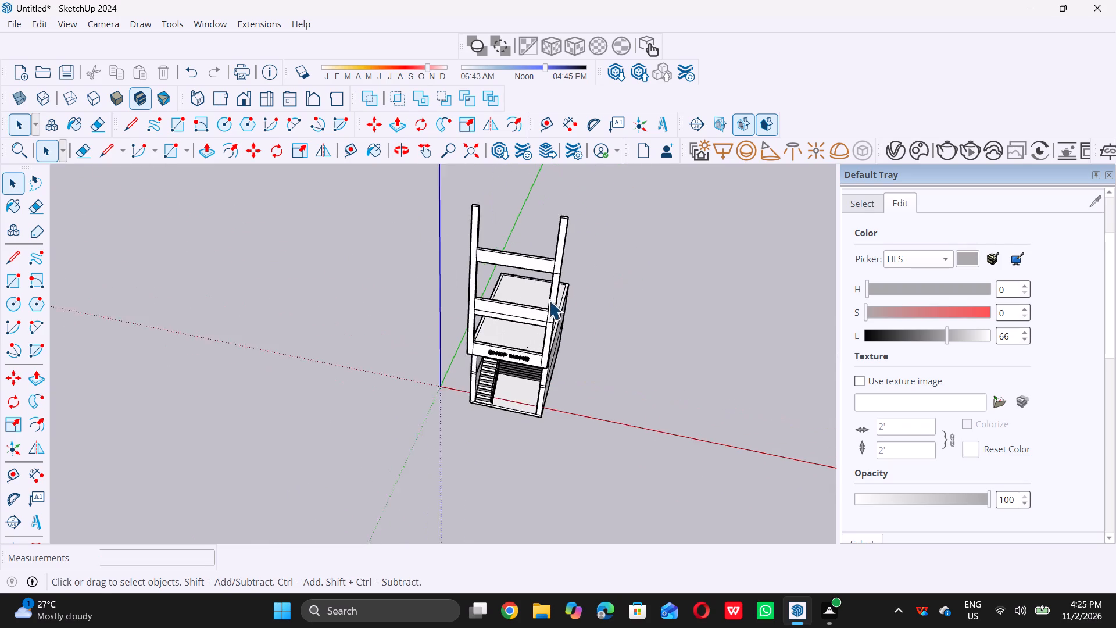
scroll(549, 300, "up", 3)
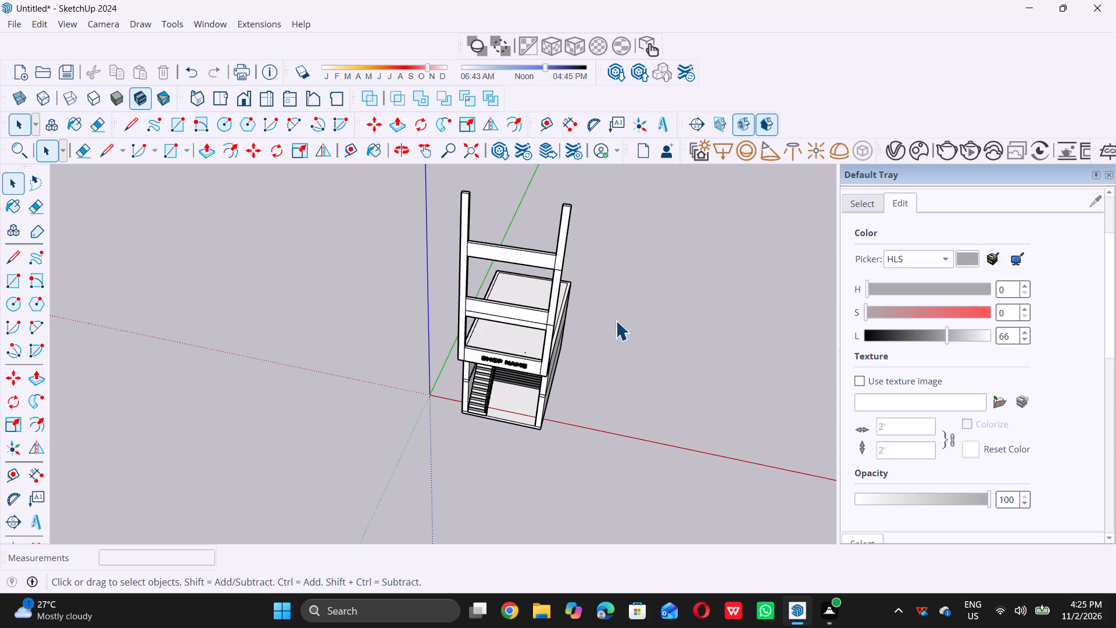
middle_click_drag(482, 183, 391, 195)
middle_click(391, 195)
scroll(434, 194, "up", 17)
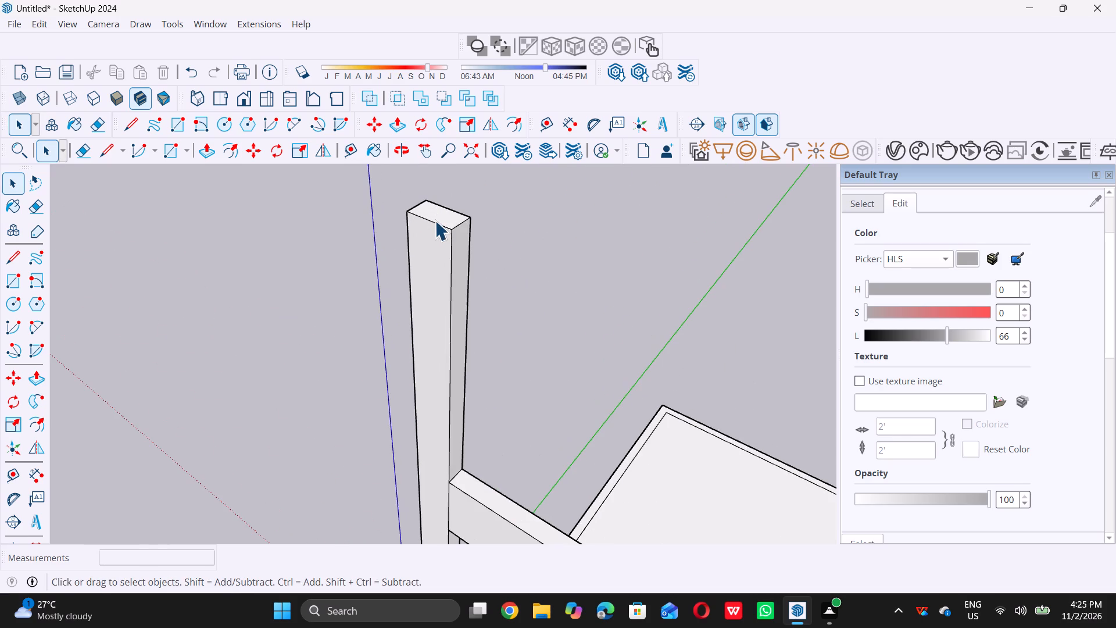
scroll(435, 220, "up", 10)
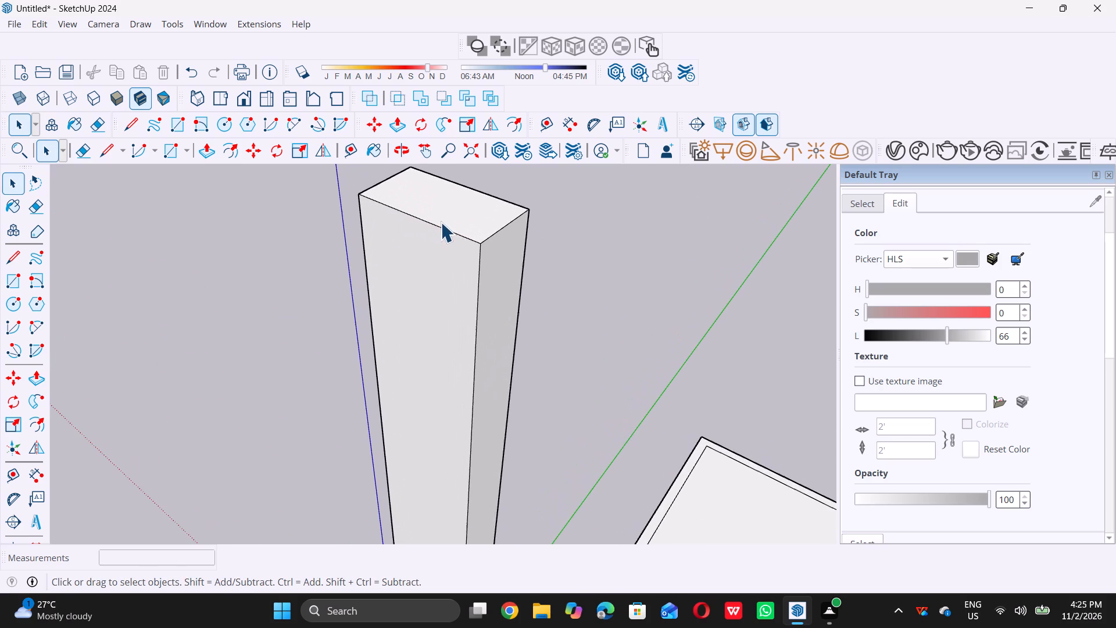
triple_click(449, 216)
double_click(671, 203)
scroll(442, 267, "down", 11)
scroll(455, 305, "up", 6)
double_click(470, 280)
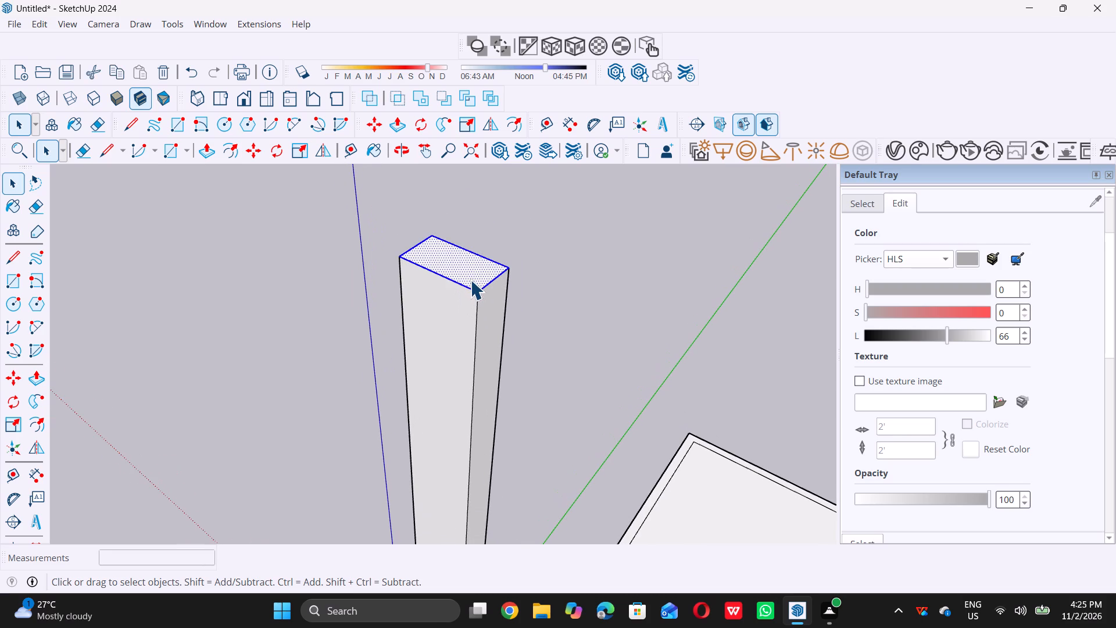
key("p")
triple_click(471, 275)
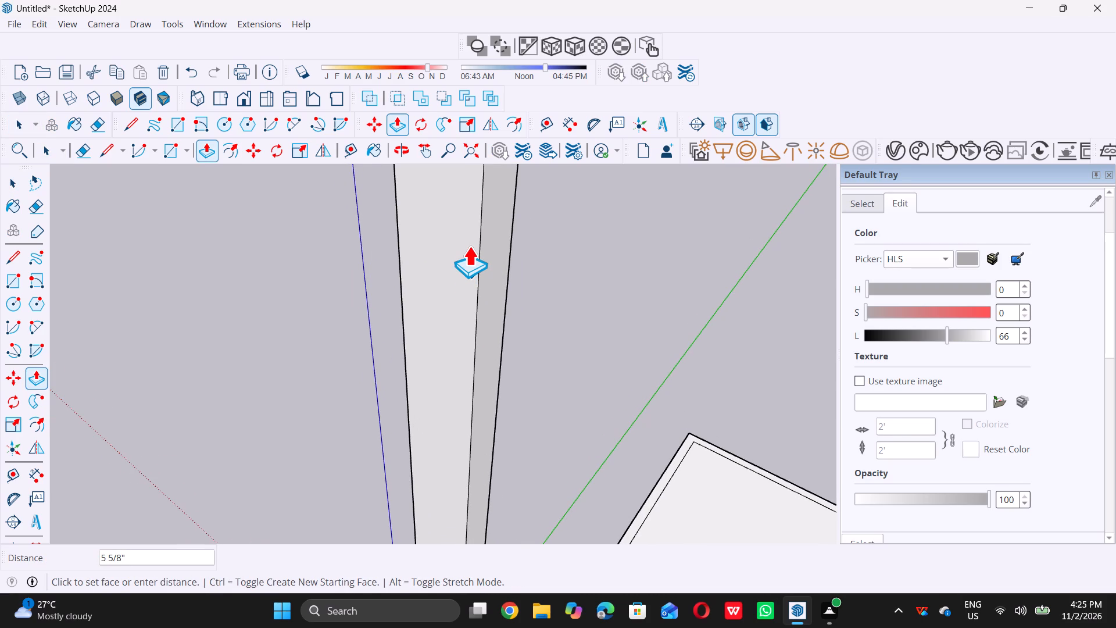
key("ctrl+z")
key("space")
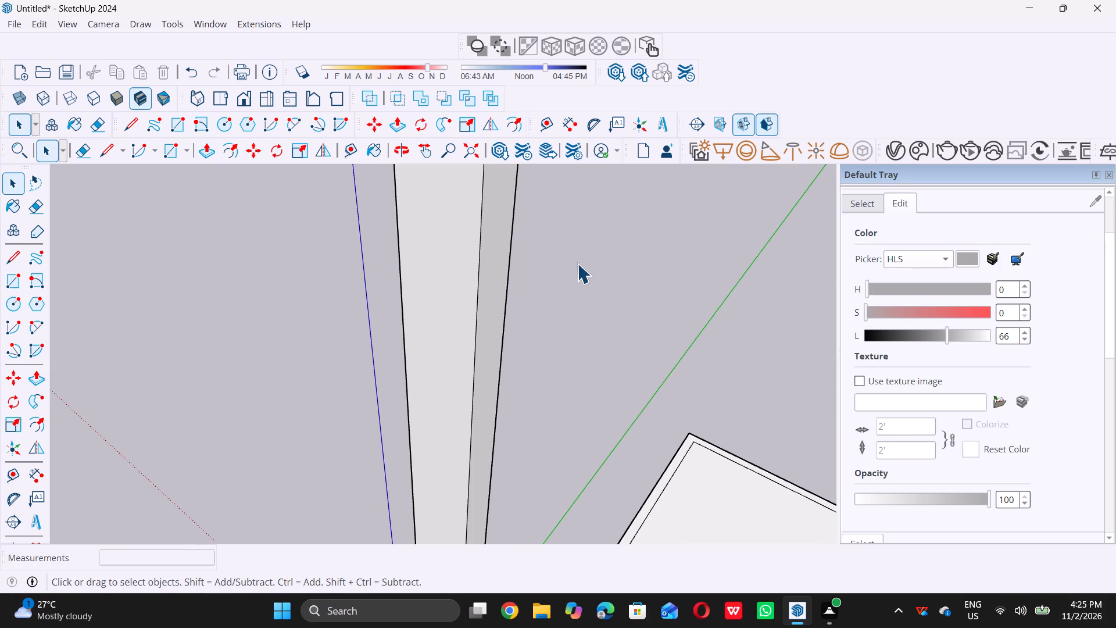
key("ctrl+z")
Push/Pull the top face of the front frame's left post upward by 3'.
scroll(555, 292, "down", 3)
scroll(527, 277, "up", 5)
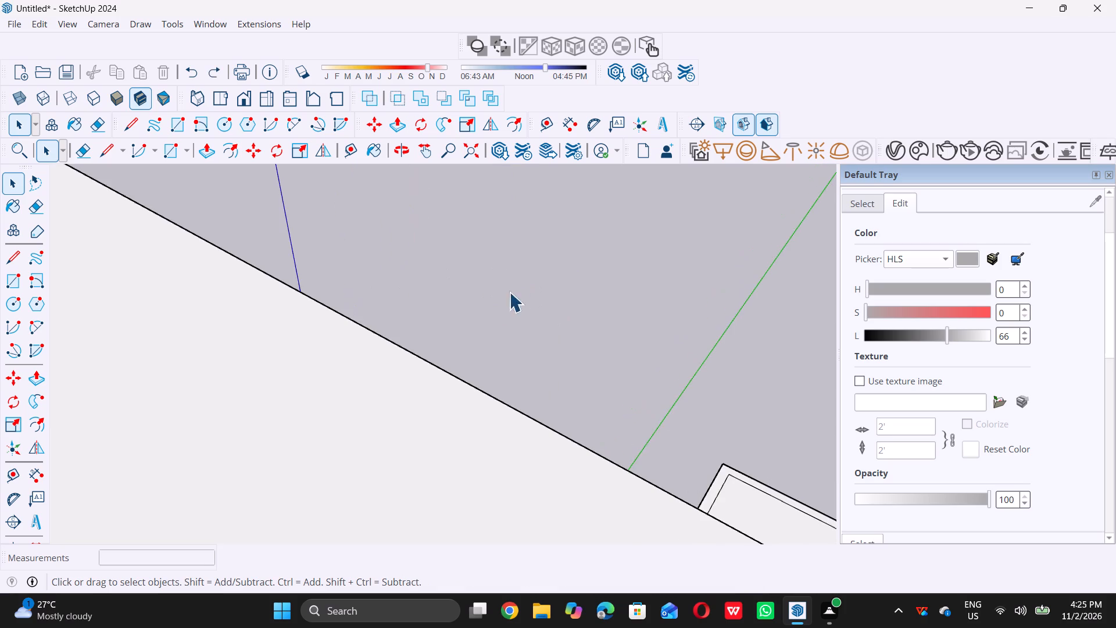
scroll(505, 297, "down", 3)
left_click(497, 309)
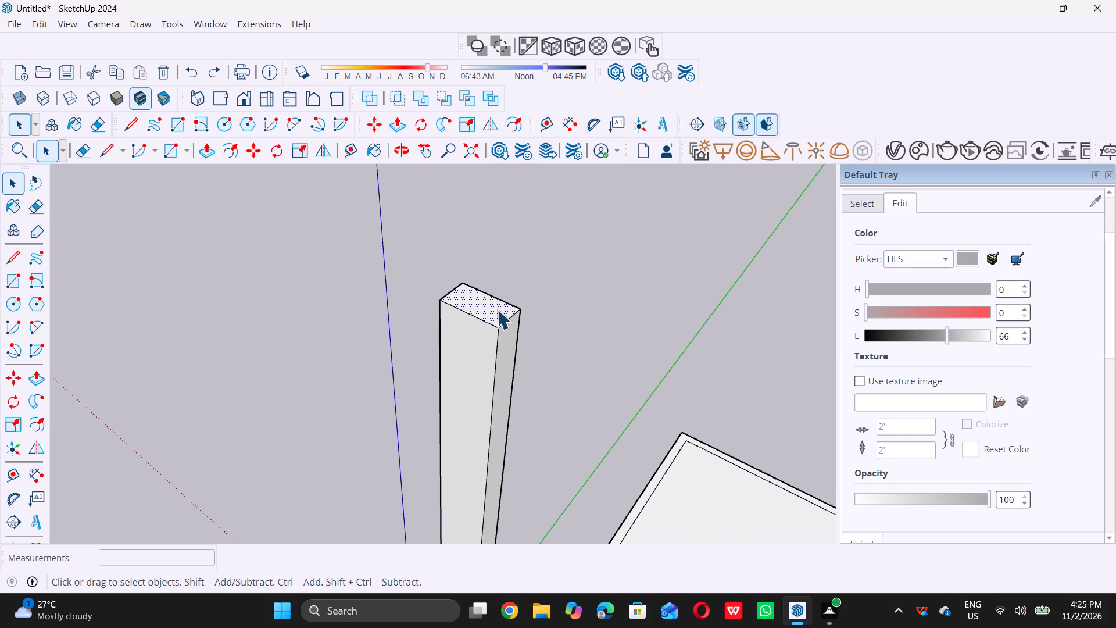
key("p")
left_click(503, 304)
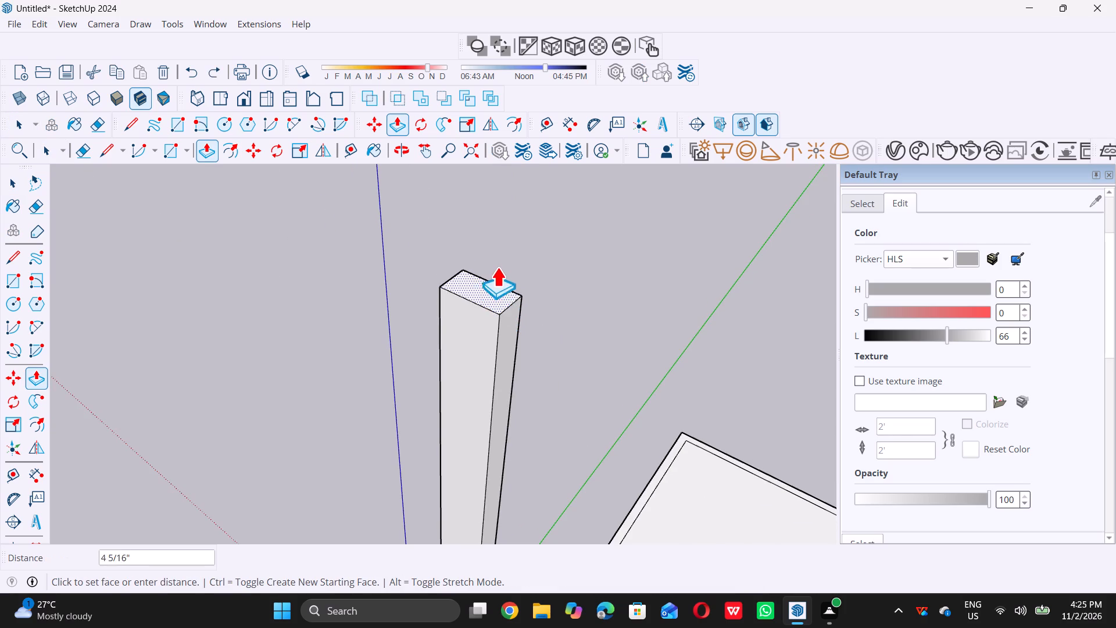
key("3")
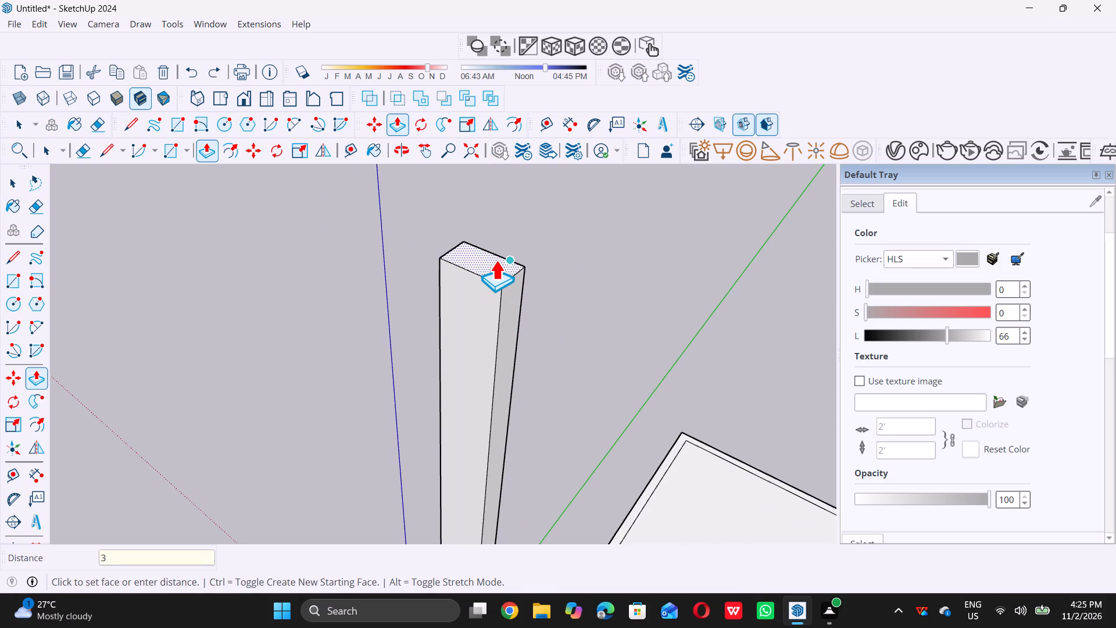
key("apostrophe")
key("Return")
key("space")
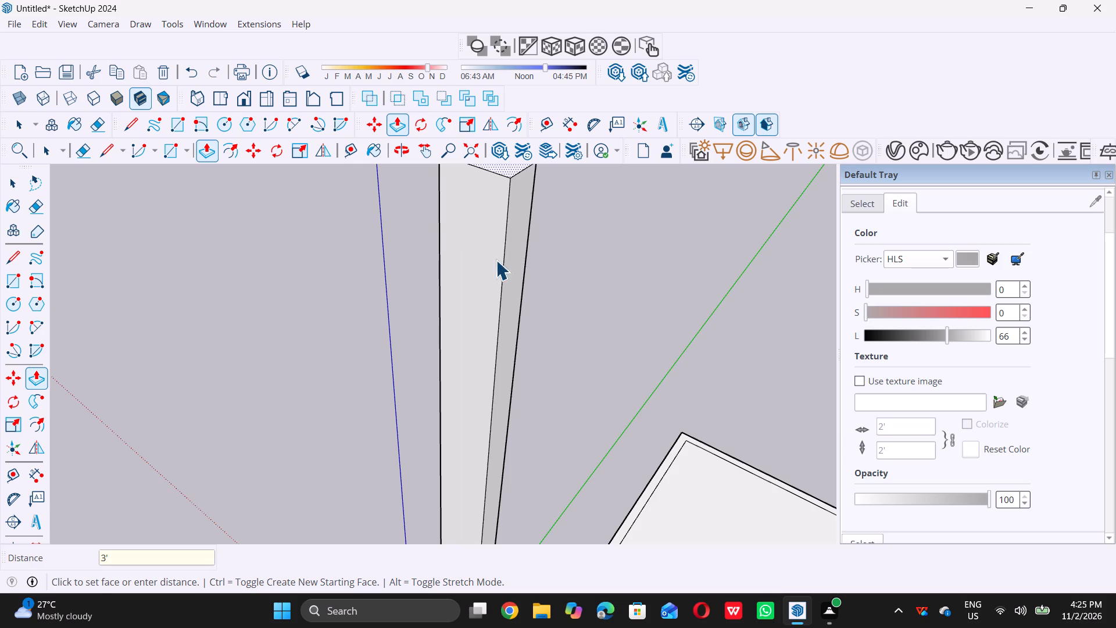
Place a Tape Measure guide 3' below the top edge on the left post's inner side face.
scroll(463, 294, "down", 18)
middle_click_drag(420, 241, 395, 219)
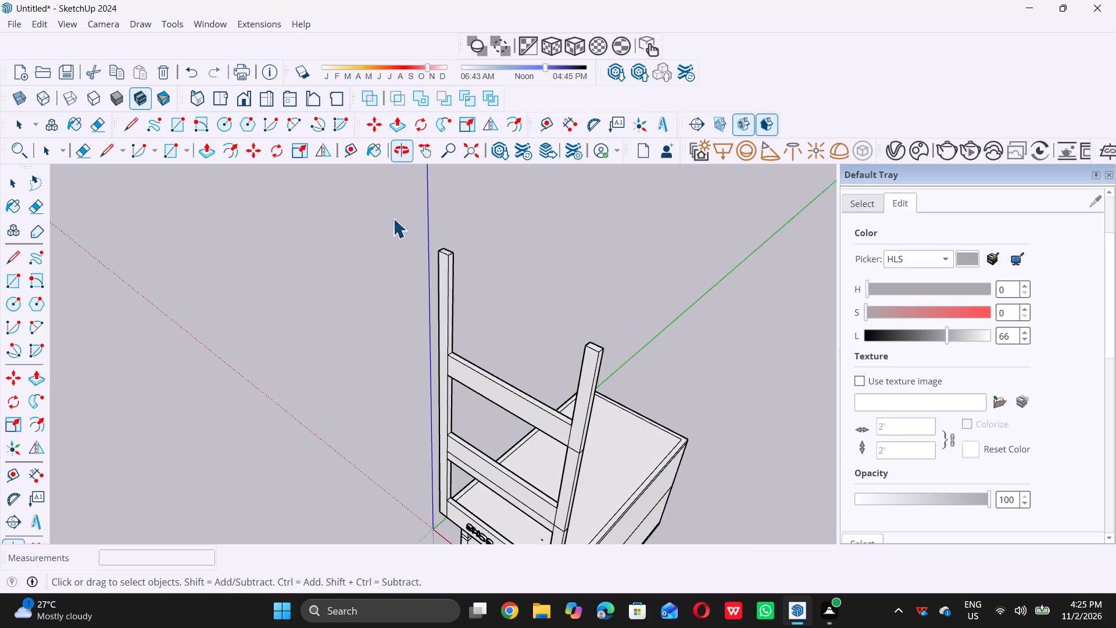
middle_click_drag(432, 292, 428, 259)
scroll(428, 259, "up", 8)
scroll(446, 264, "down", 3)
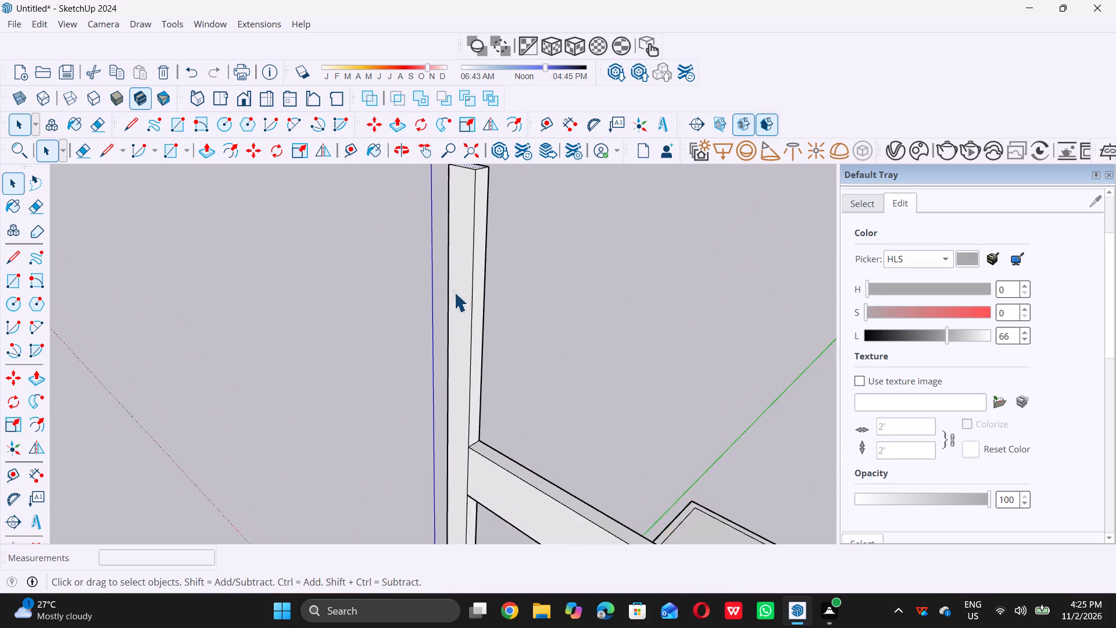
scroll(454, 292, "down", 6)
middle_click_drag(458, 320, 480, 308)
middle_click(480, 308)
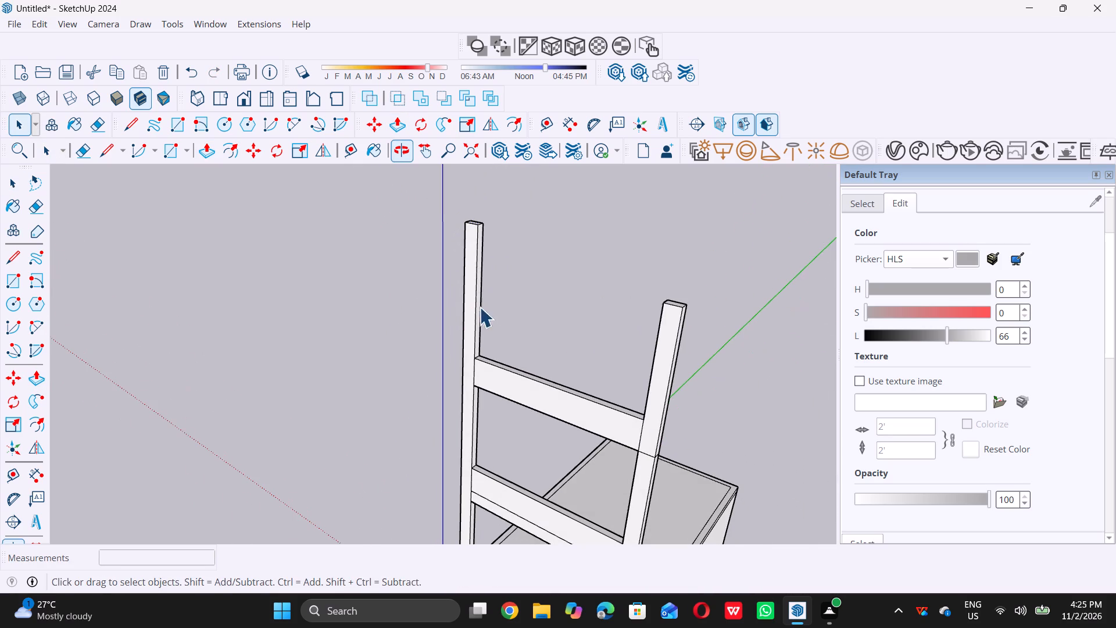
scroll(507, 230, "up", 7)
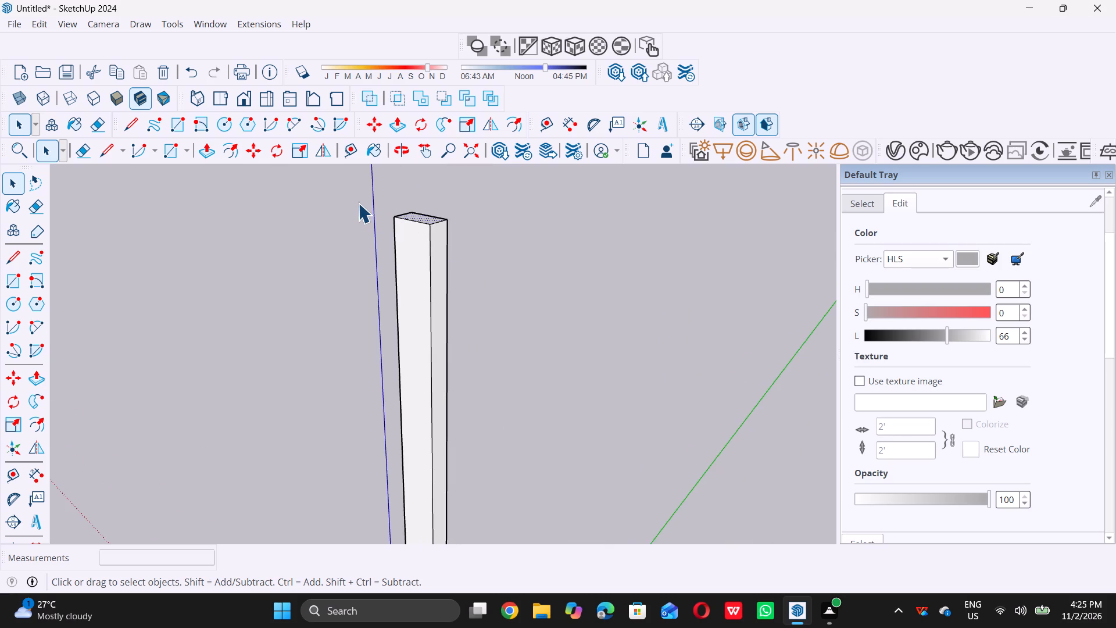
scroll(460, 235, "up", 4)
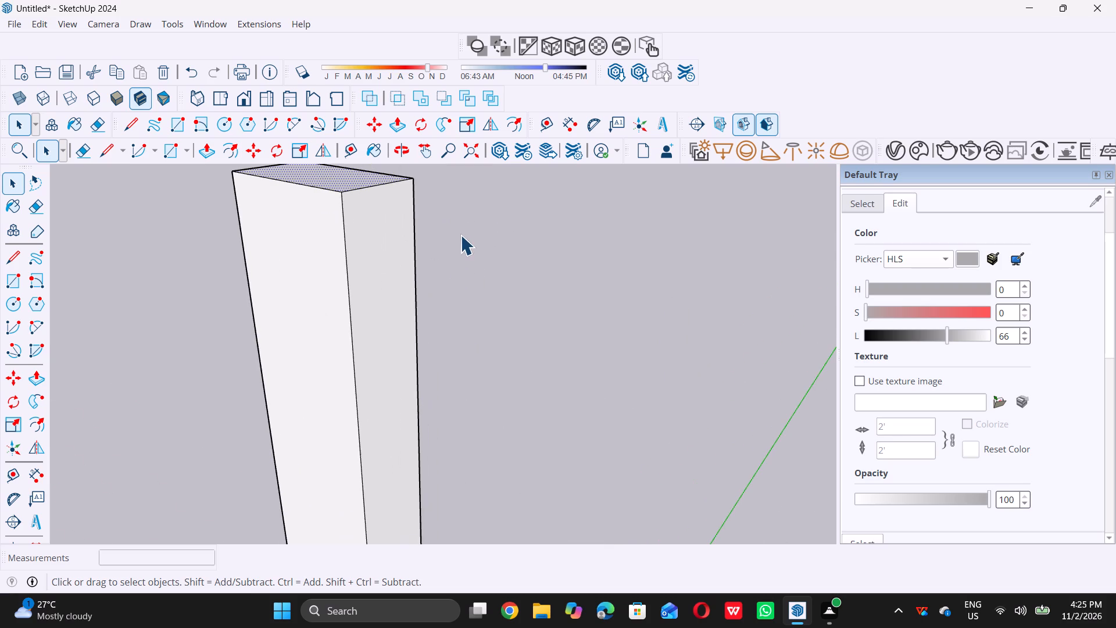
key("t")
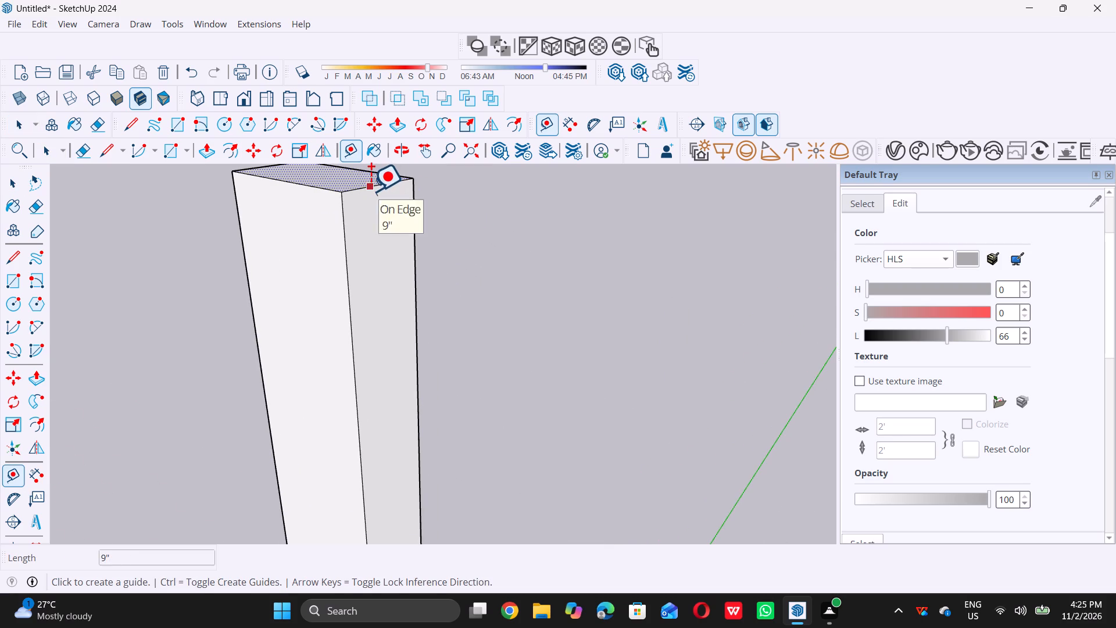
left_click(371, 191)
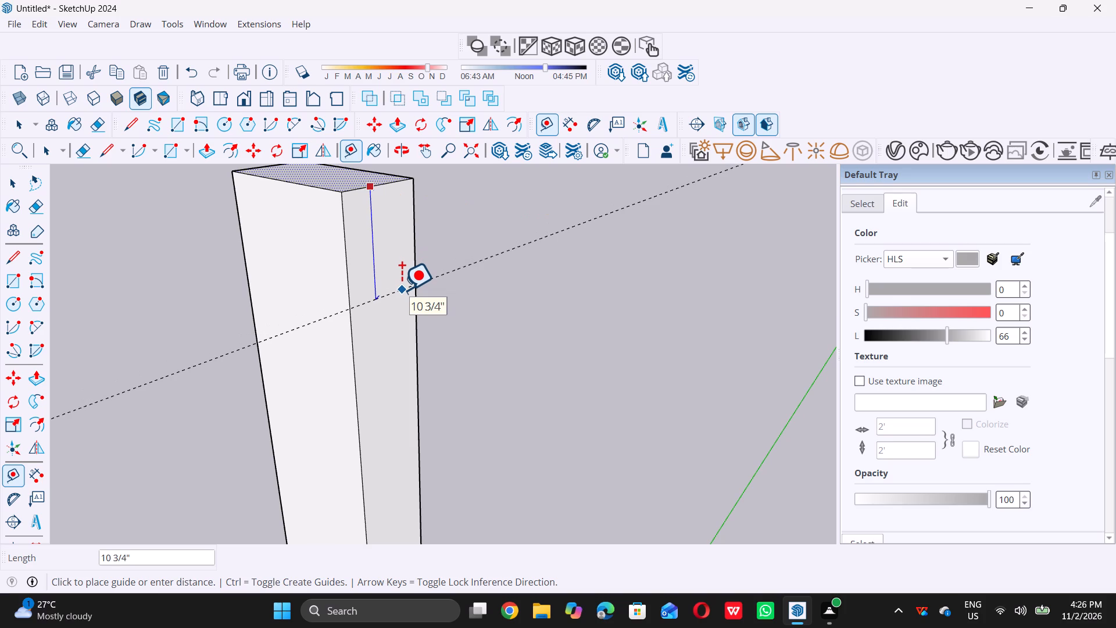
type("3'")
key("Return")
key("space")
Draw a 3' by 9" rectangle on the left post's inner side face, from its top corner down to the guide.
key("r")
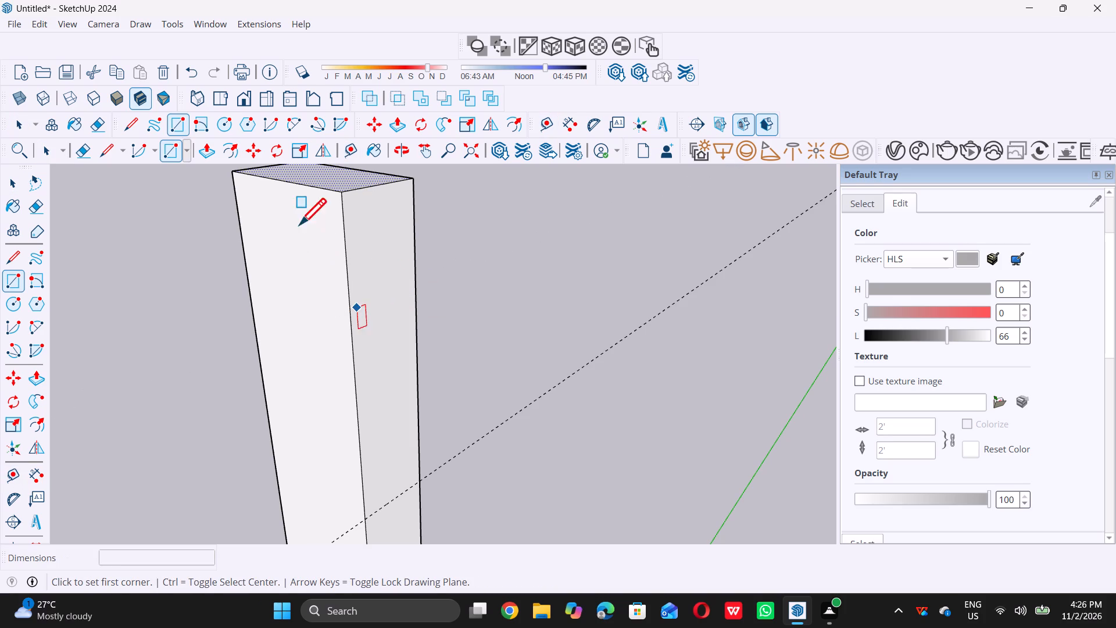
left_click(340, 194)
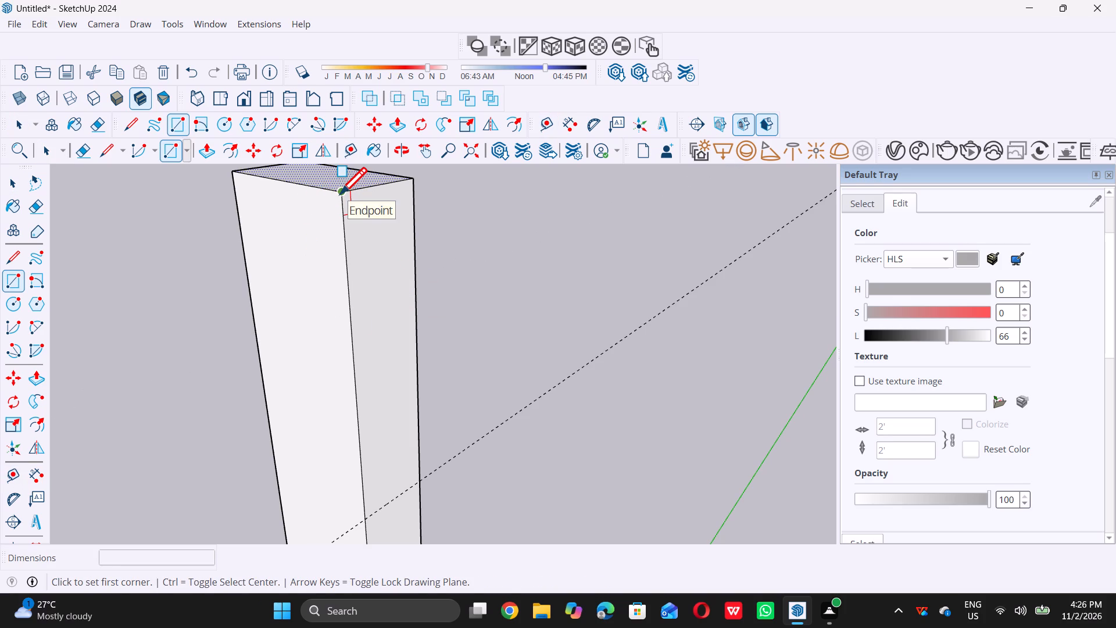
scroll(453, 321, "down", 4)
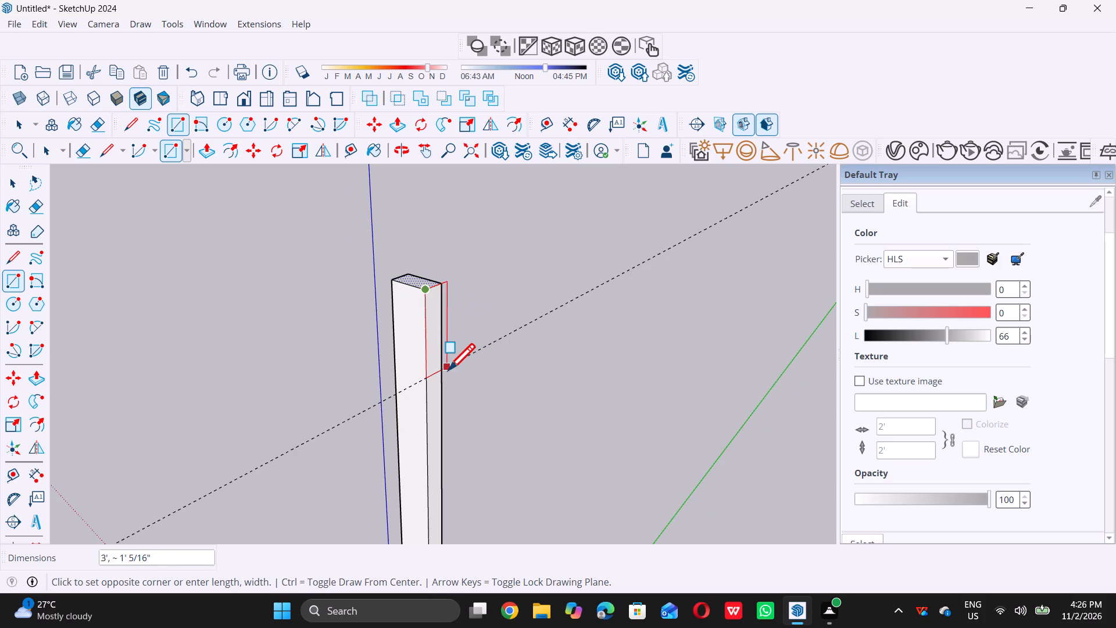
scroll(448, 370, "up", 5)
scroll(409, 372, "down", 3)
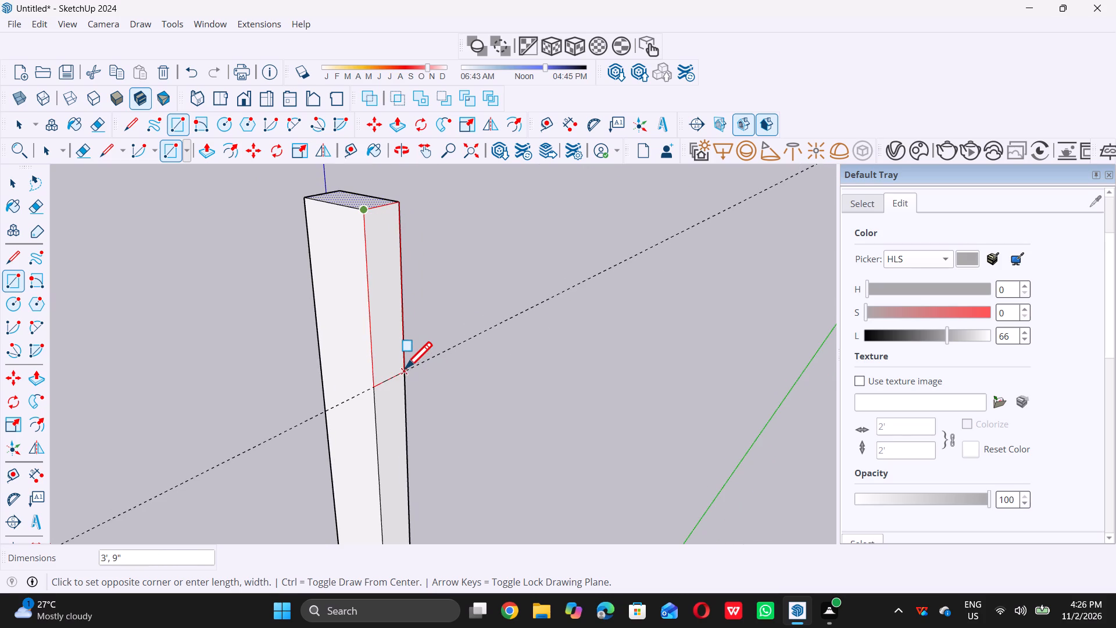
left_click(405, 370)
key("space")
Delete the construction guides from the model.
scroll(406, 369, "down", 6)
scroll(314, 299, "down", 6)
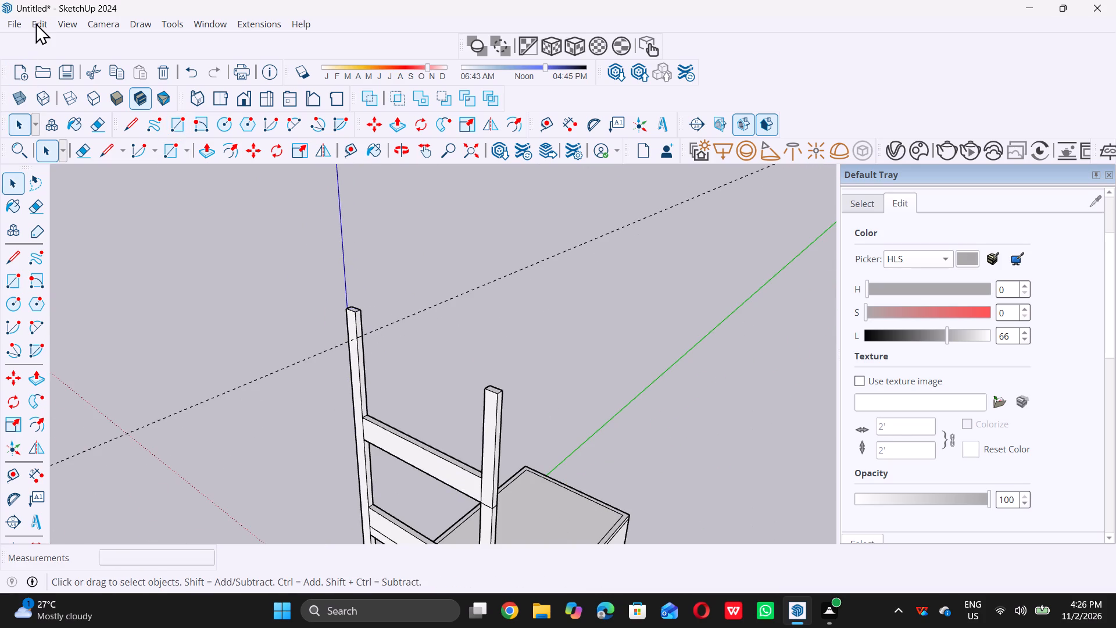
left_click(35, 23)
left_click(132, 167)
Push/Pull the 3' by 9" face at the left post's top across to the right post's outer edge to form the top beam.
scroll(414, 274, "down", 4)
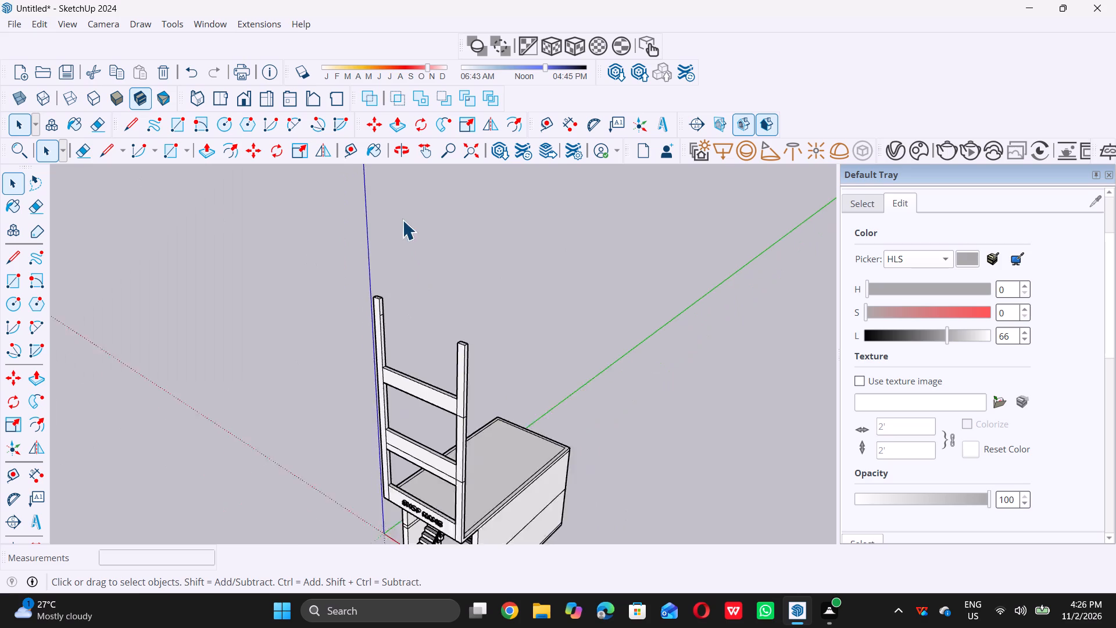
scroll(402, 220, "down", 8)
middle_click_drag(403, 273, 423, 266)
middle_click(423, 266)
scroll(408, 284, "up", 16)
scroll(391, 280, "up", 9)
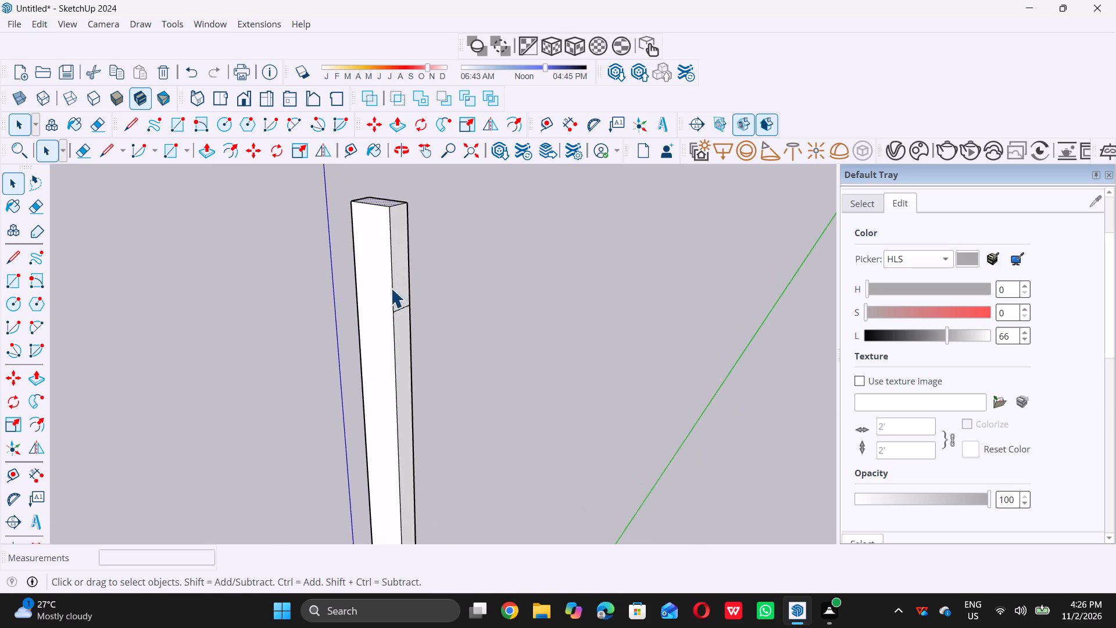
scroll(391, 288, "up", 5)
left_click(403, 276)
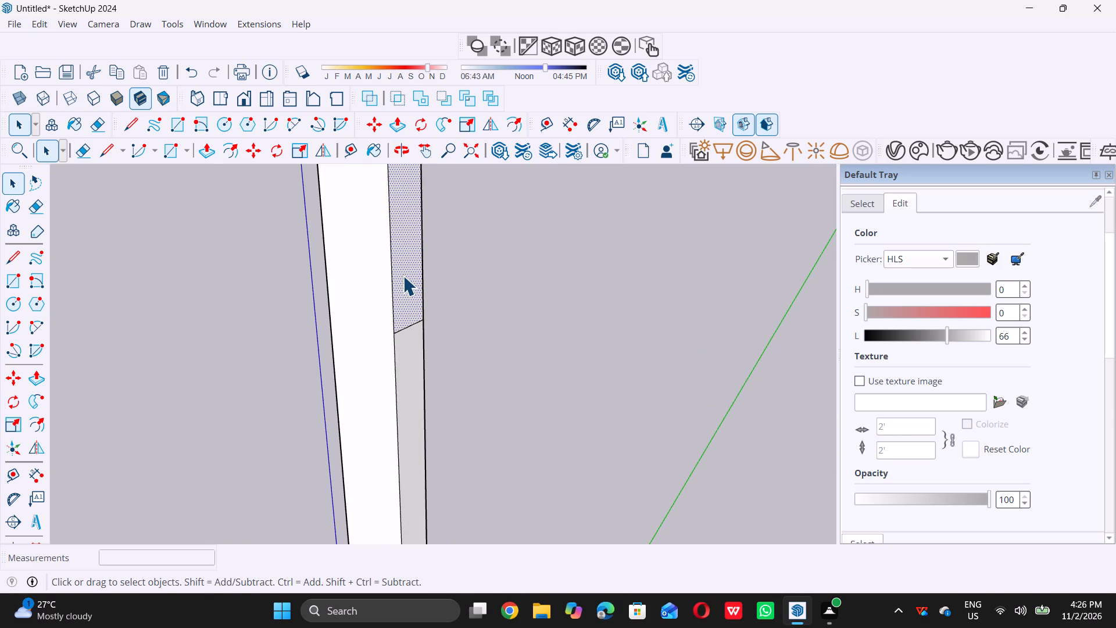
key("p")
left_click(399, 275)
scroll(466, 294, "down", 5)
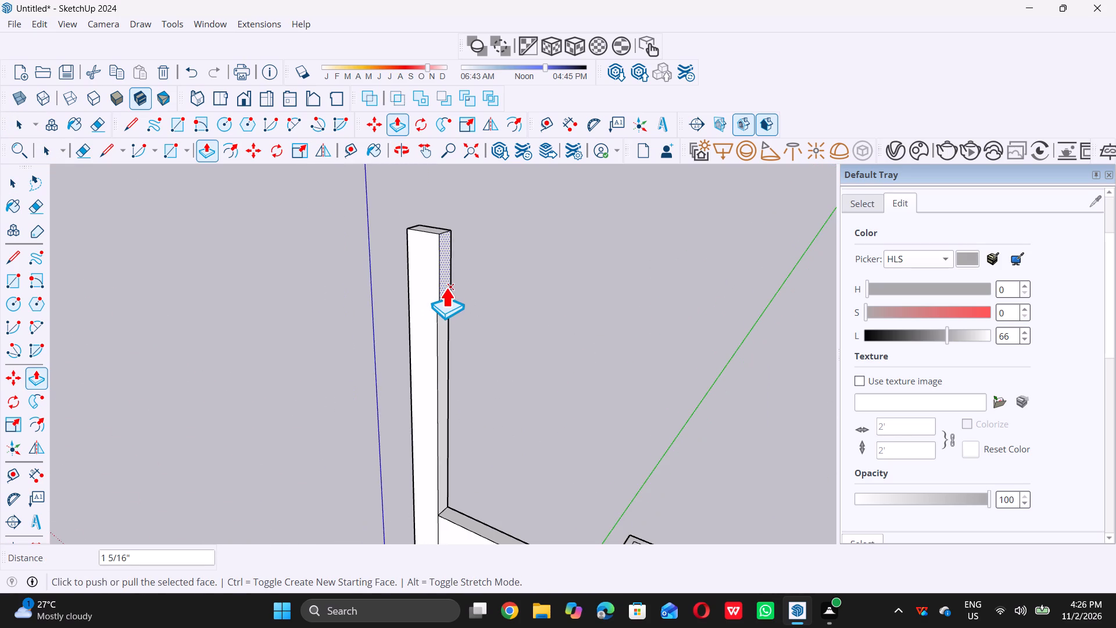
scroll(444, 286, "up", 7)
left_click(445, 287)
scroll(529, 309, "down", 19)
scroll(675, 342, "up", 6)
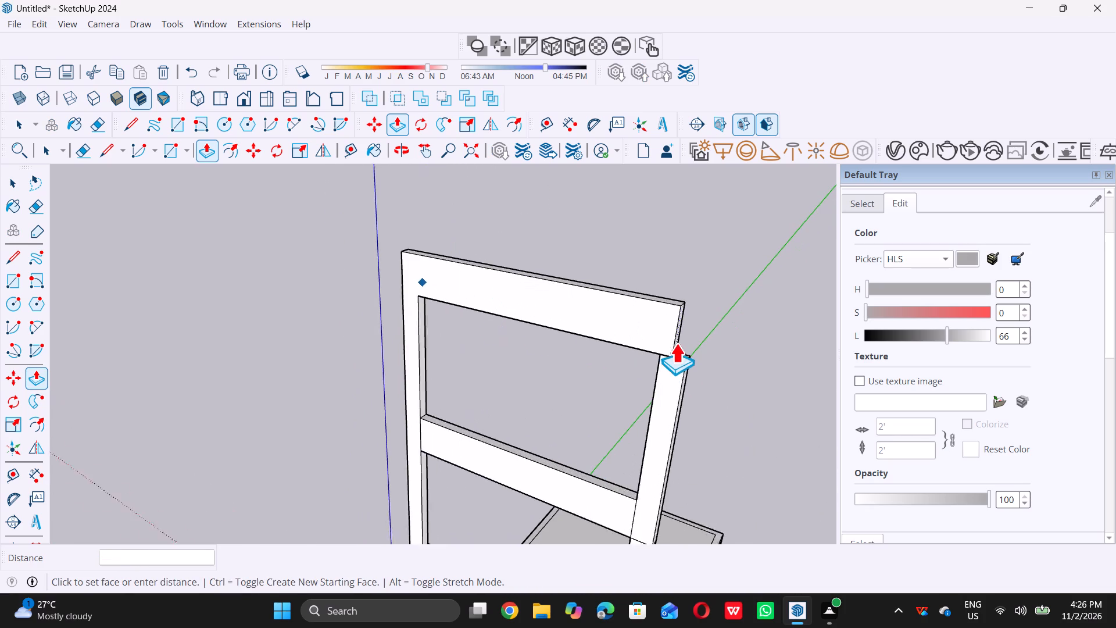
scroll(686, 351, "up", 11)
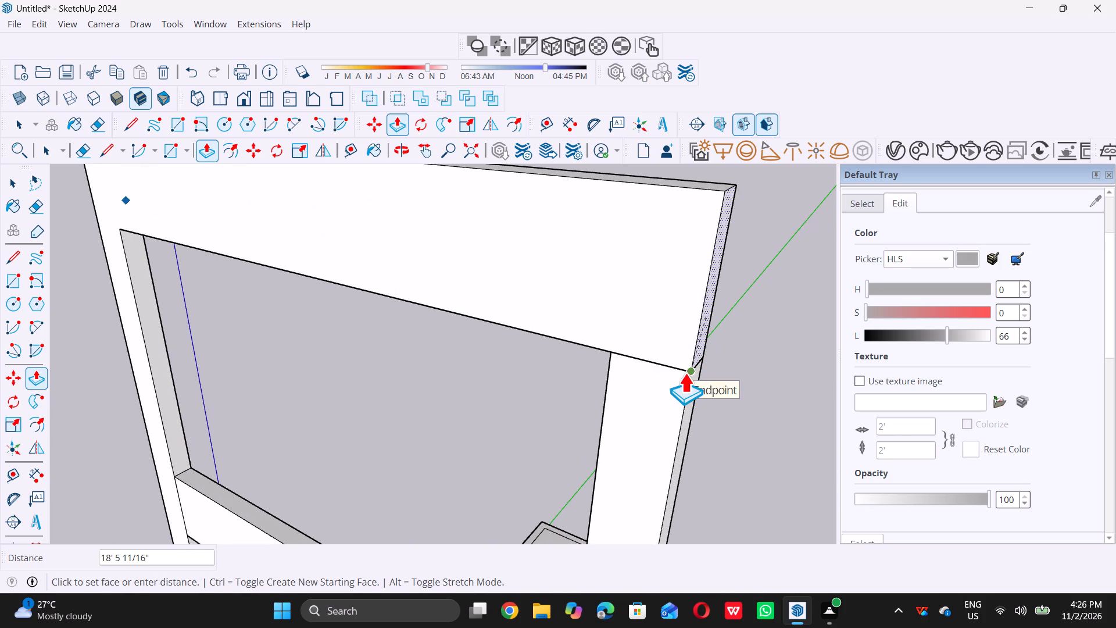
double_click(685, 373)
key("space")
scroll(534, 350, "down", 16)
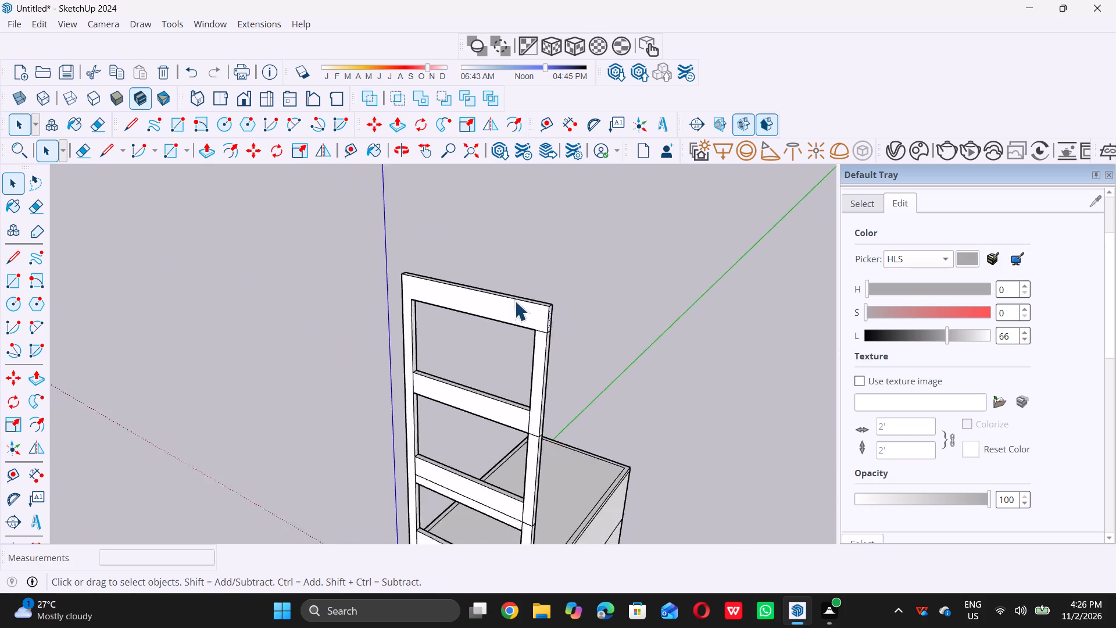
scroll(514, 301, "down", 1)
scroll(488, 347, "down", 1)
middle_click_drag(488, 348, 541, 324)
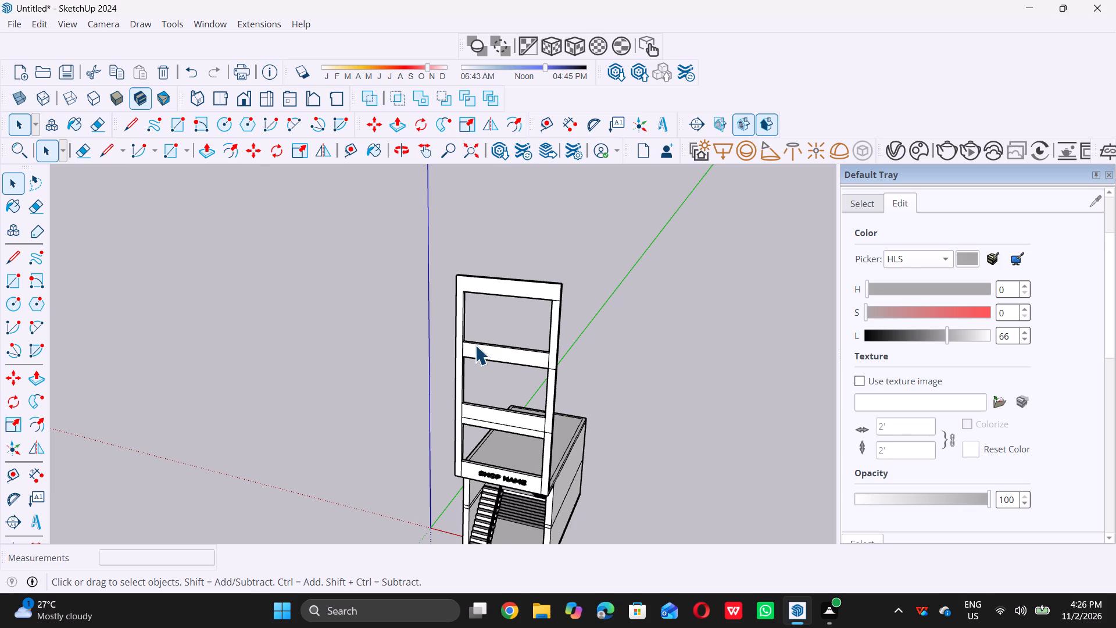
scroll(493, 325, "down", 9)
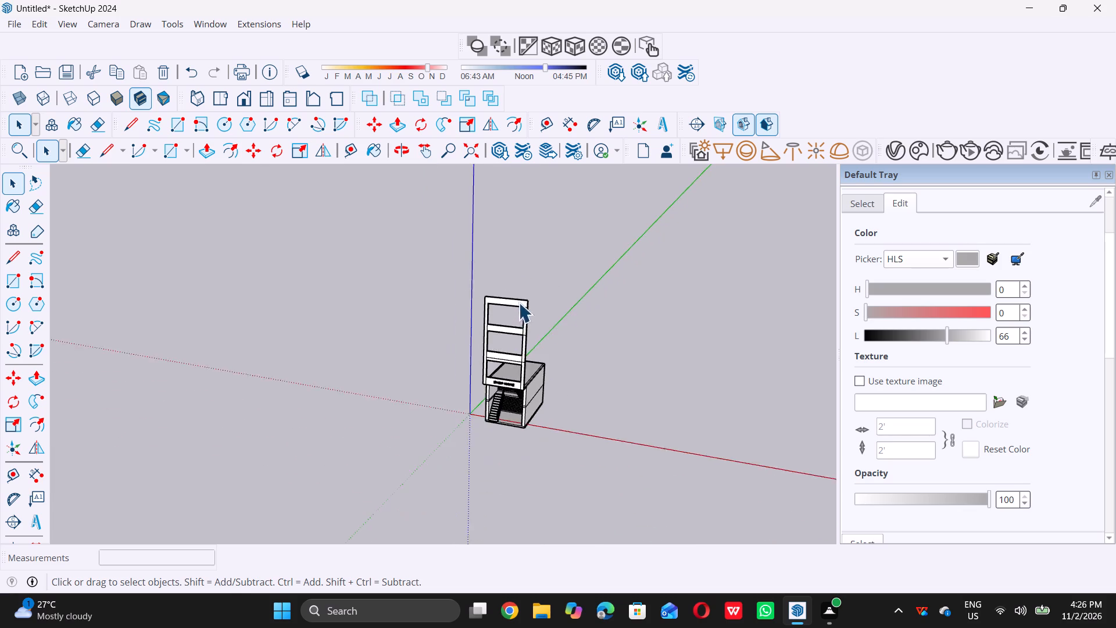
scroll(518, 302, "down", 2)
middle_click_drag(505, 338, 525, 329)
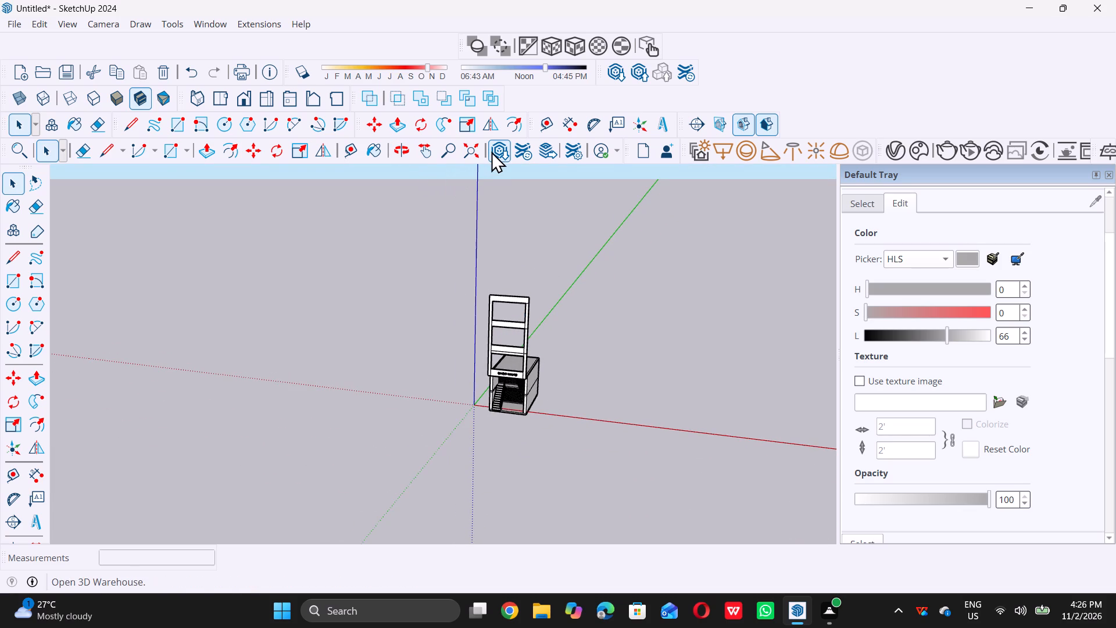
Search the 3D Warehouse models for WINDOW GLASS and browse the results.
left_click(492, 151)
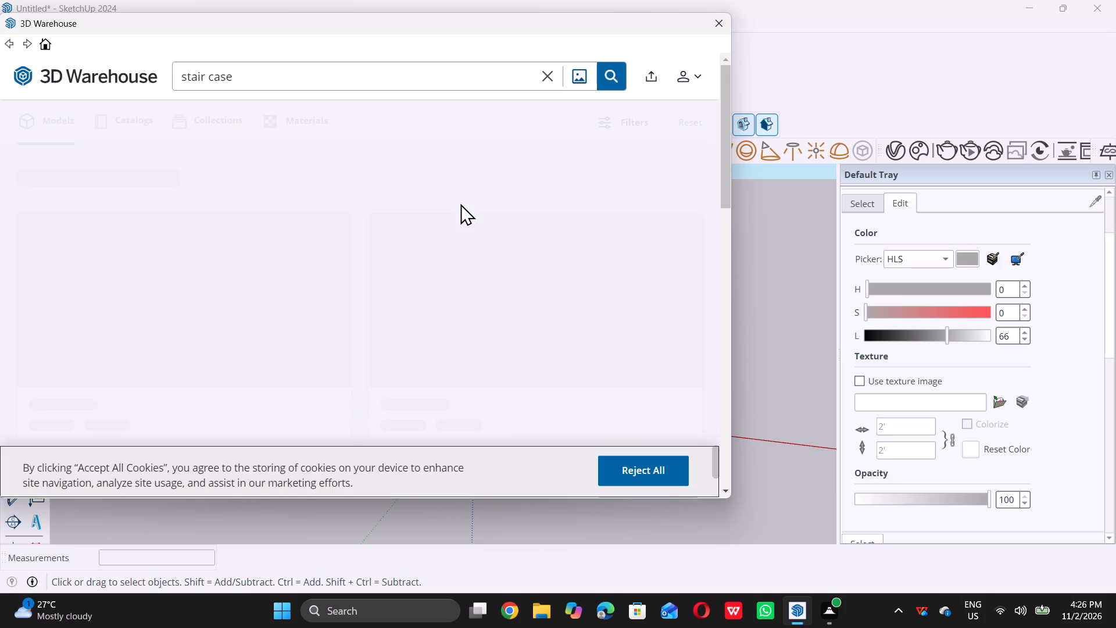
double_click(319, 67)
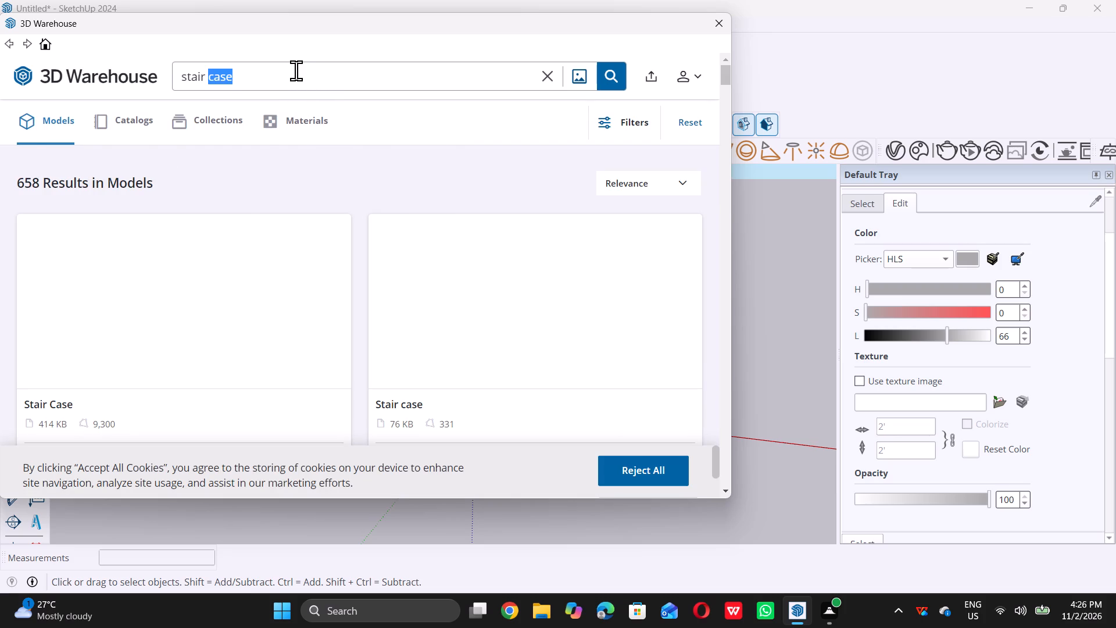
triple_click(296, 70)
key("BackSpace")
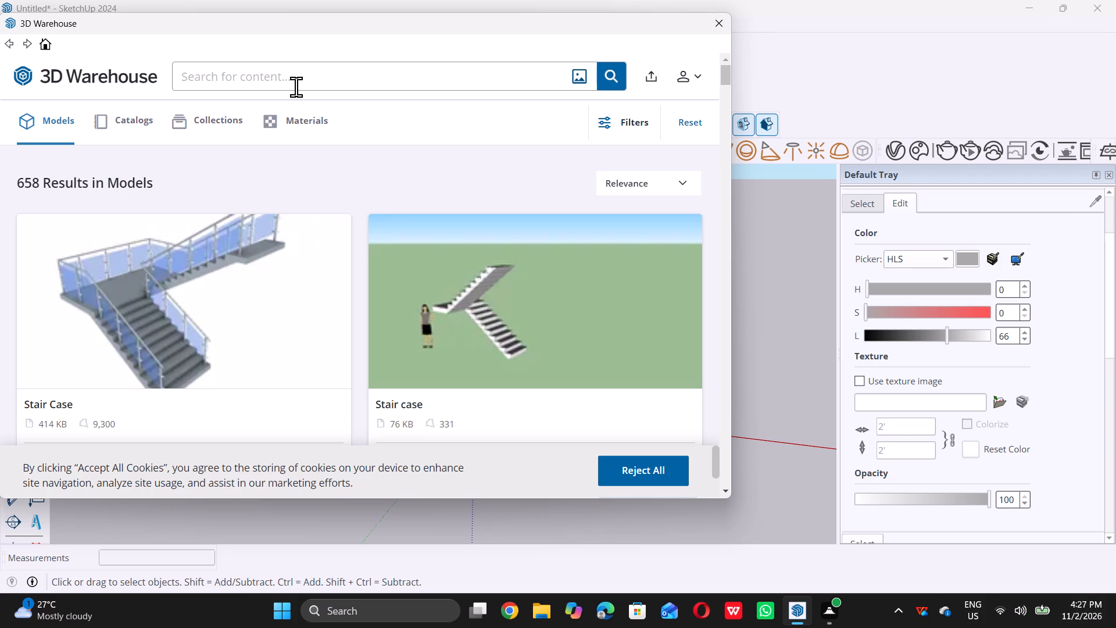
type("WINDOW")
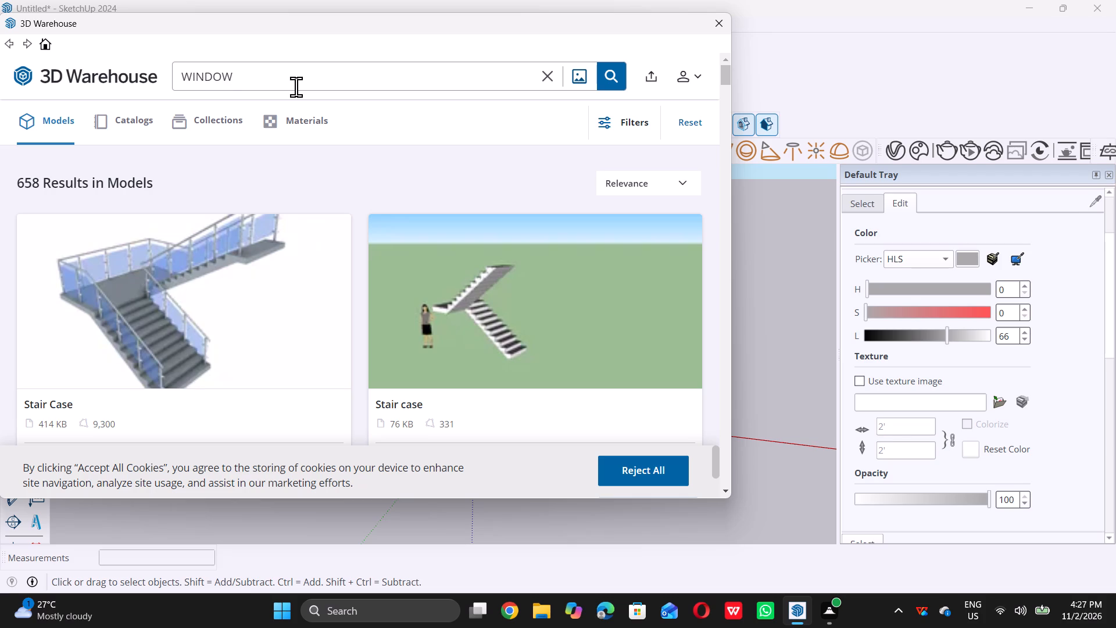
key("space")
type("GLASS")
key("Return")
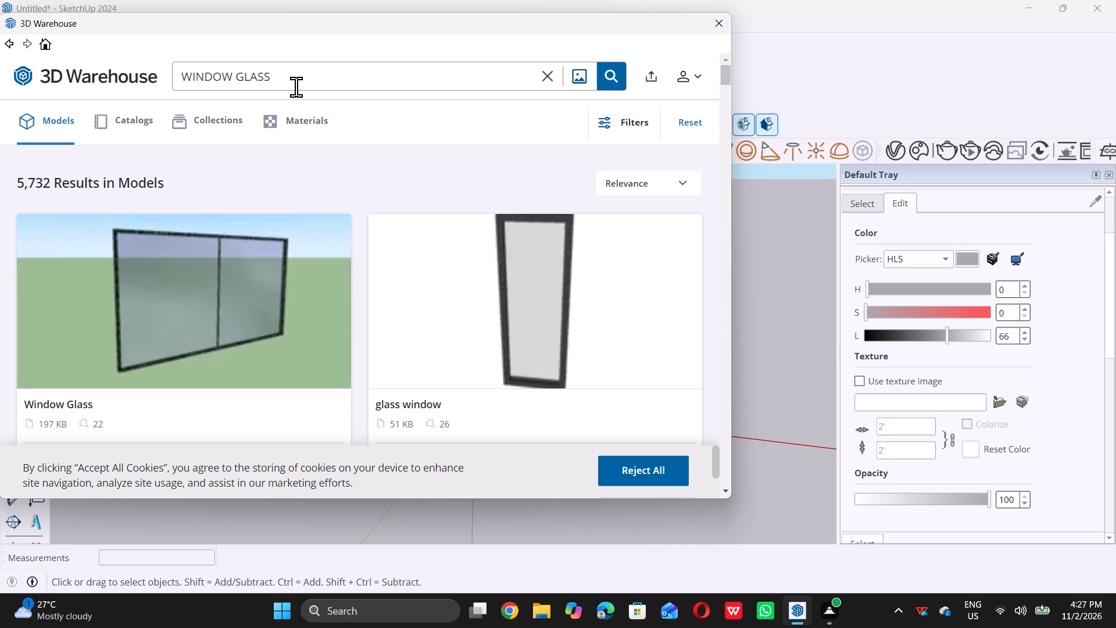
scroll(412, 282, "down", 5)
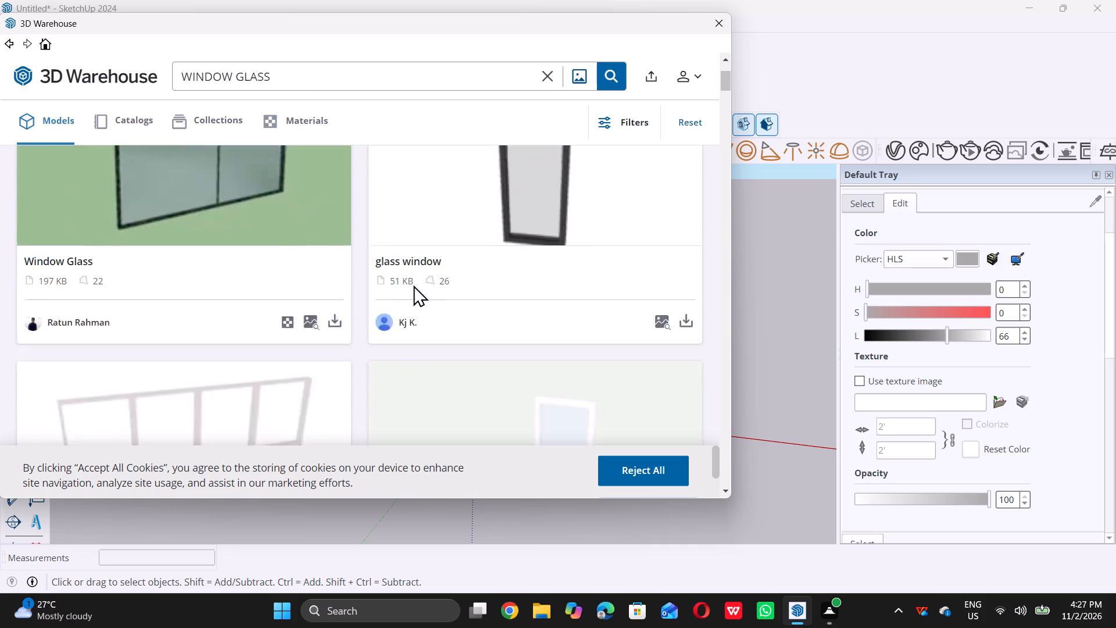
Examine the WINDOW GLASS model results through the end of the loaded list for a window suited to the shop front.
scroll(414, 287, "down", 4)
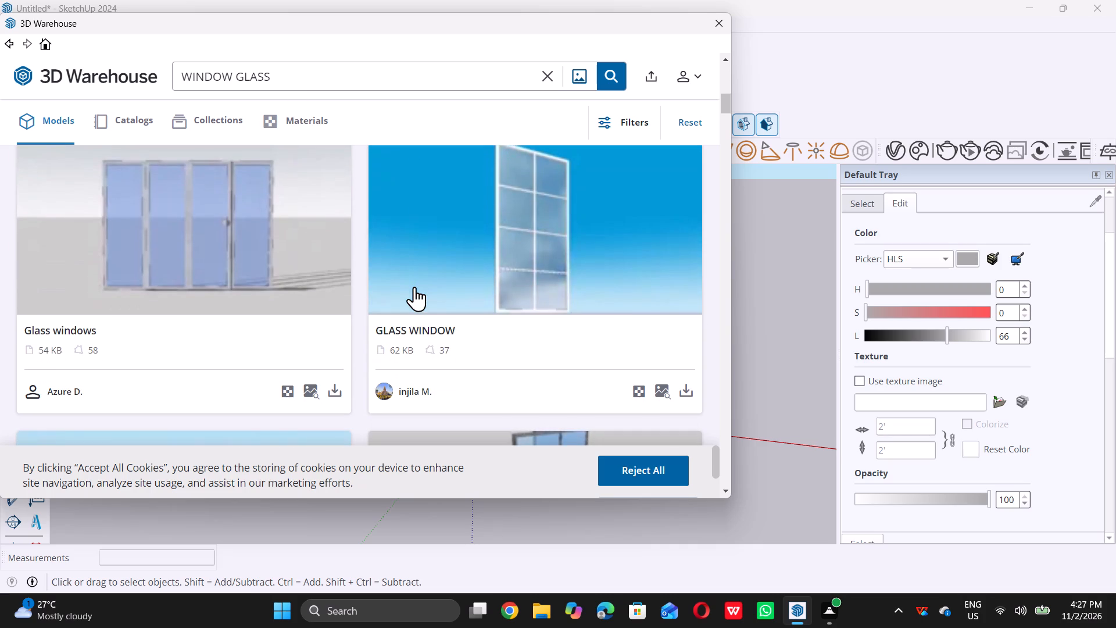
scroll(414, 287, "down", 7)
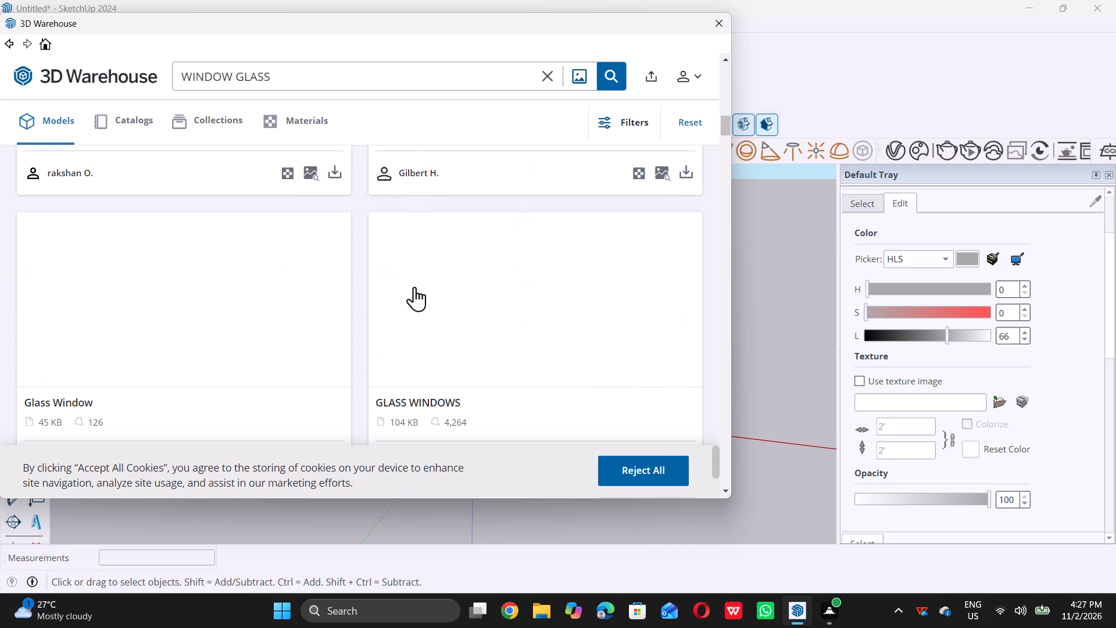
scroll(414, 287, "down", 1)
scroll(414, 287, "up", 1)
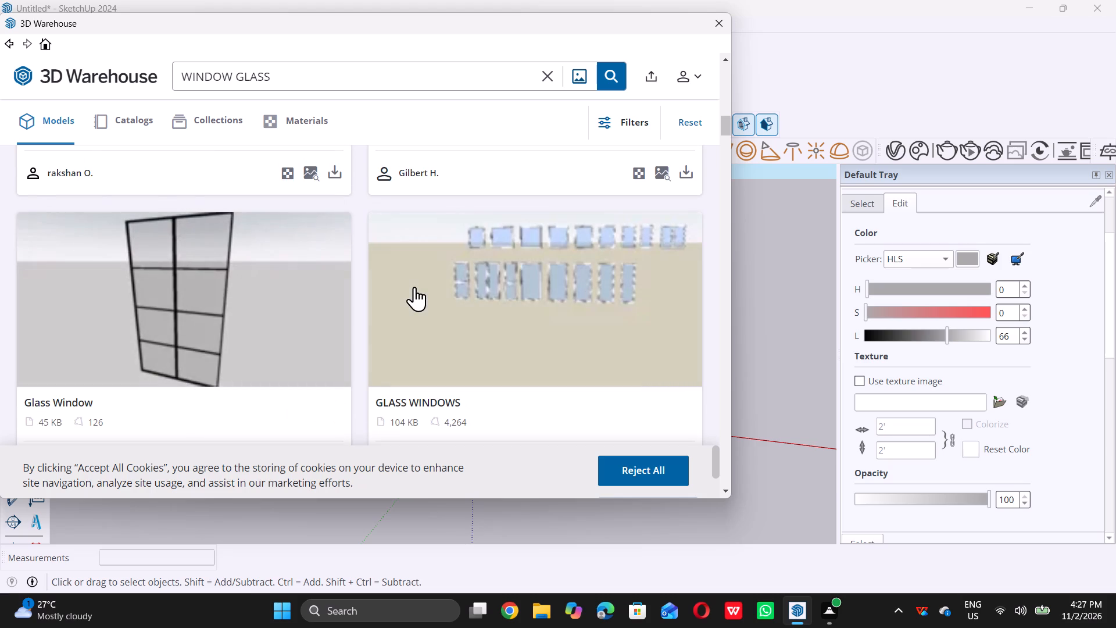
scroll(414, 287, "down", 4)
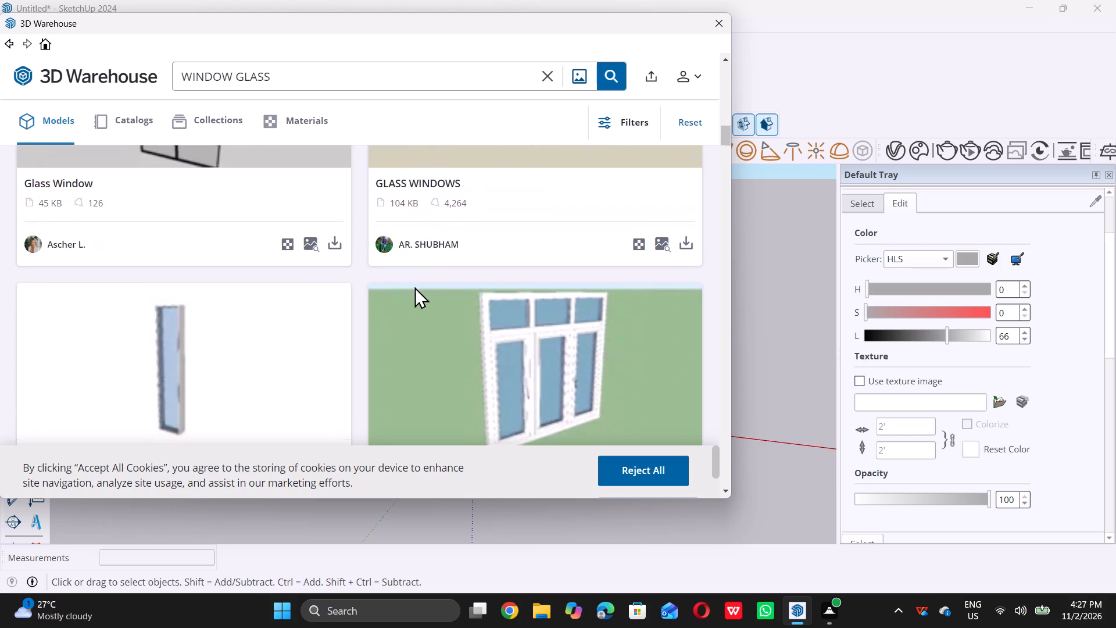
scroll(414, 284, "down", 5)
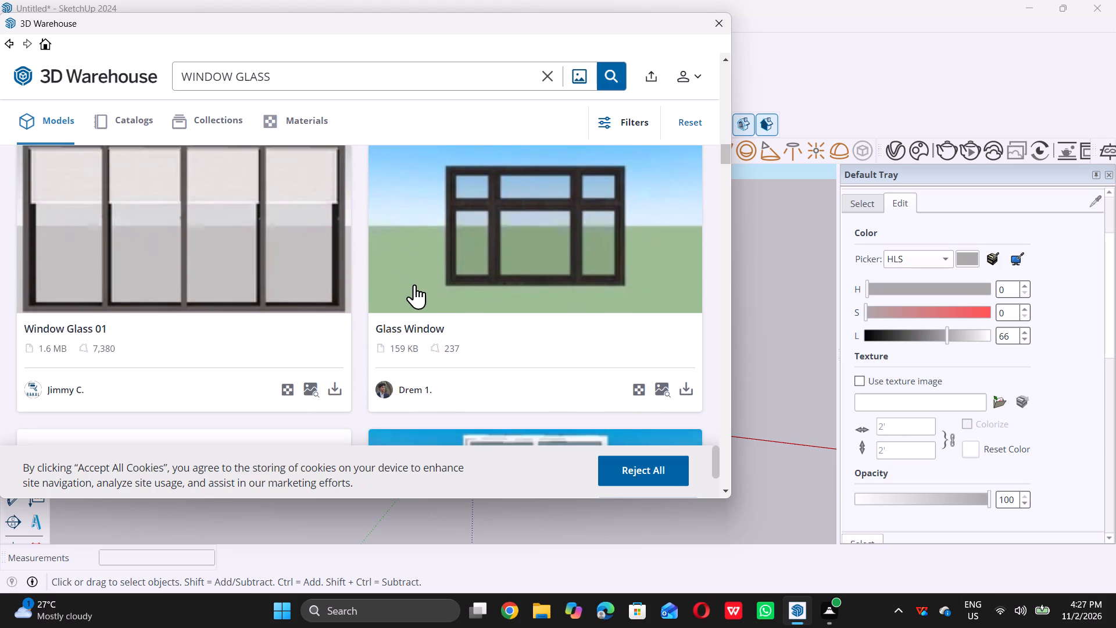
scroll(415, 284, "down", 8)
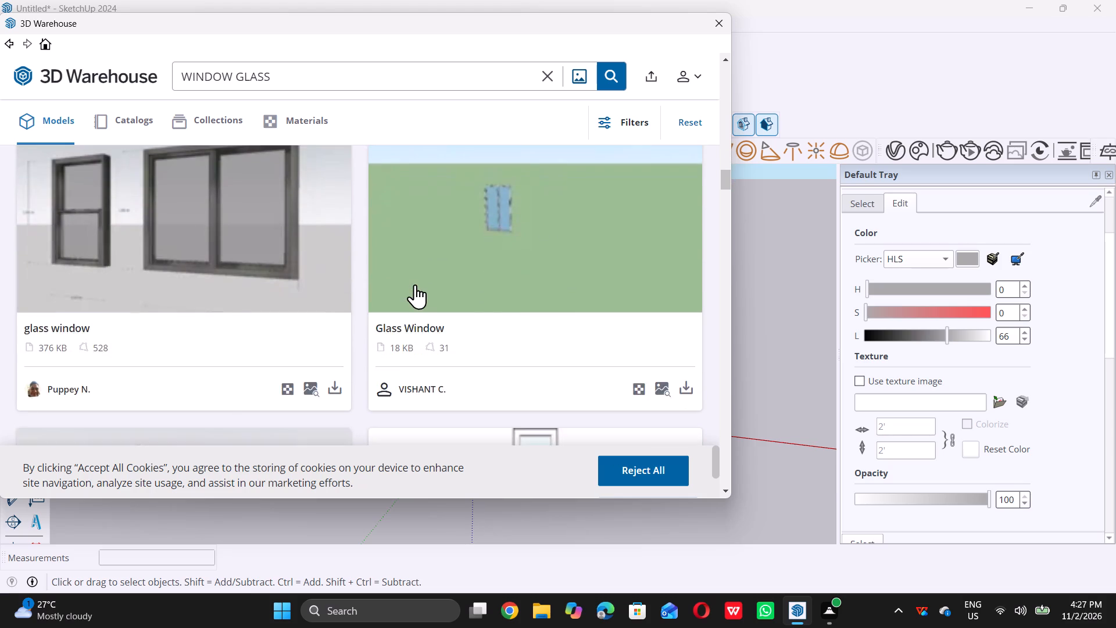
scroll(415, 284, "down", 5)
scroll(415, 284, "up", 1)
scroll(415, 284, "down", 4)
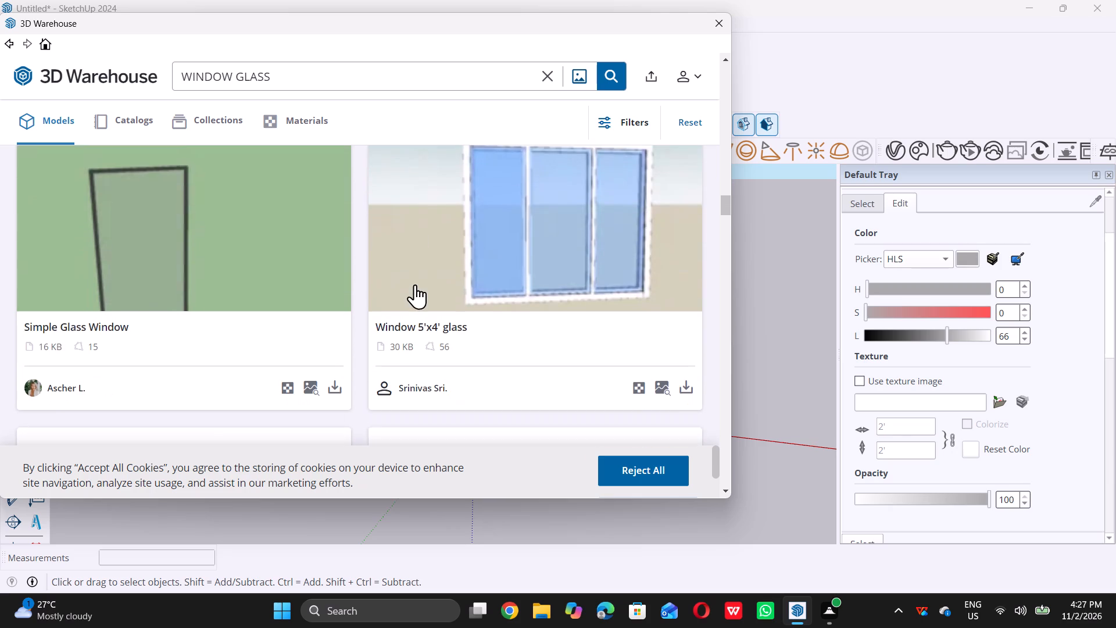
scroll(415, 284, "down", 8)
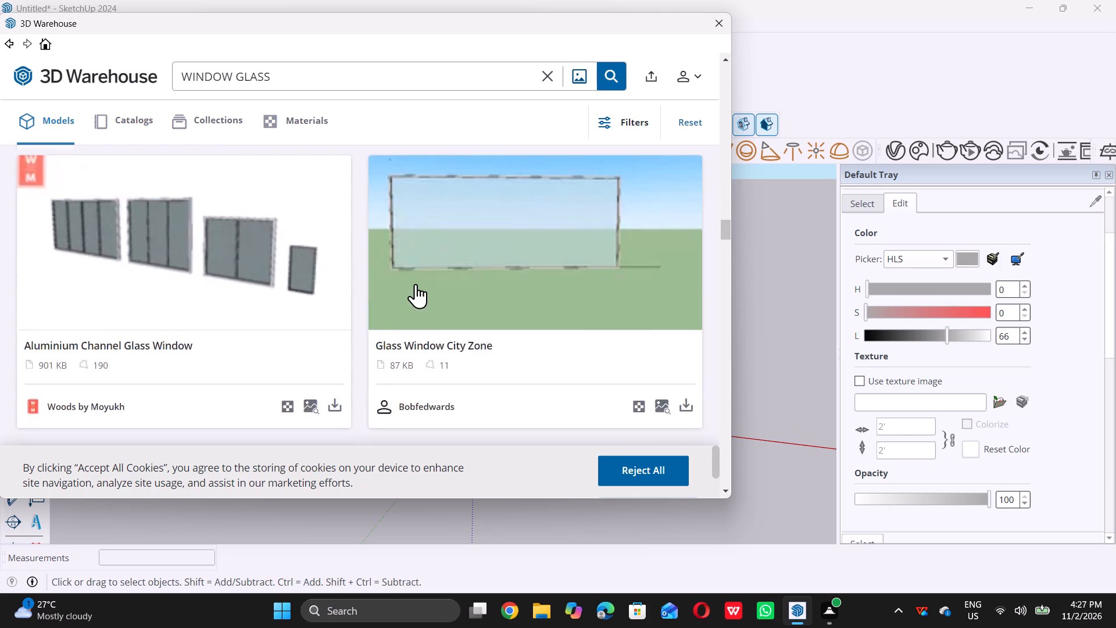
scroll(416, 284, "down", 9)
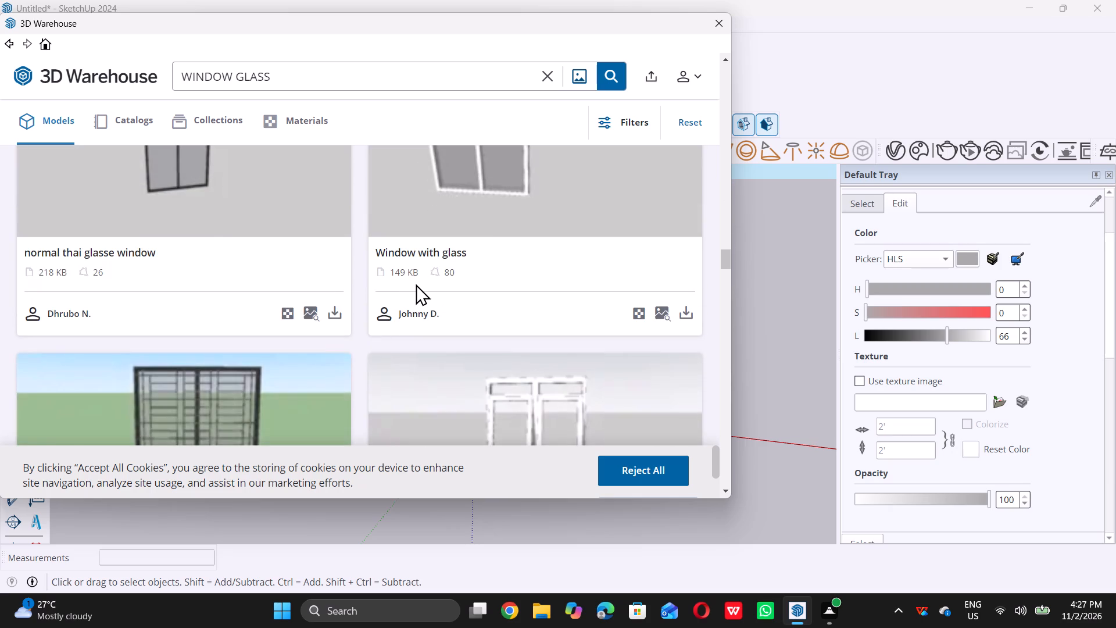
scroll(416, 284, "down", 6)
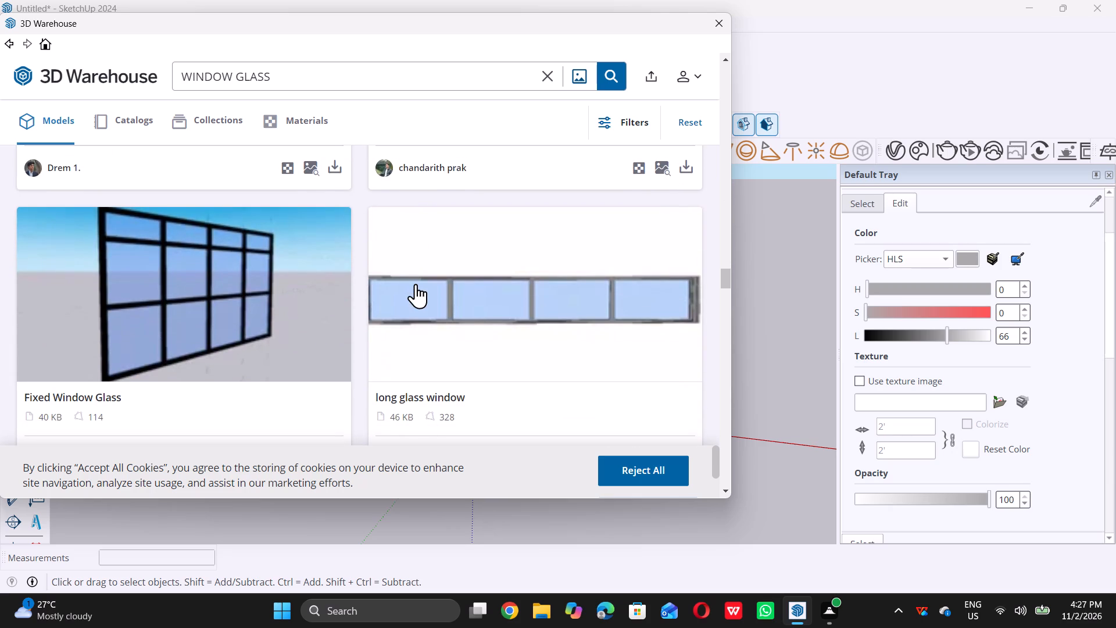
scroll(416, 284, "down", 3)
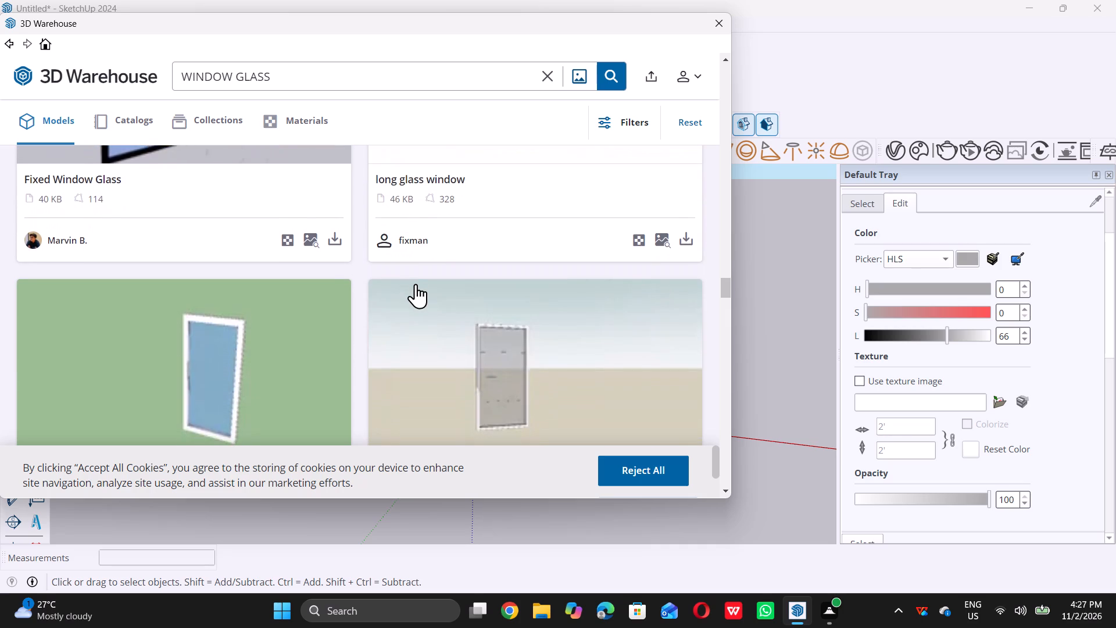
scroll(416, 284, "up", 2)
scroll(416, 284, "down", 9)
scroll(416, 284, "up", 1)
scroll(416, 284, "down", 2)
scroll(416, 284, "up", 2)
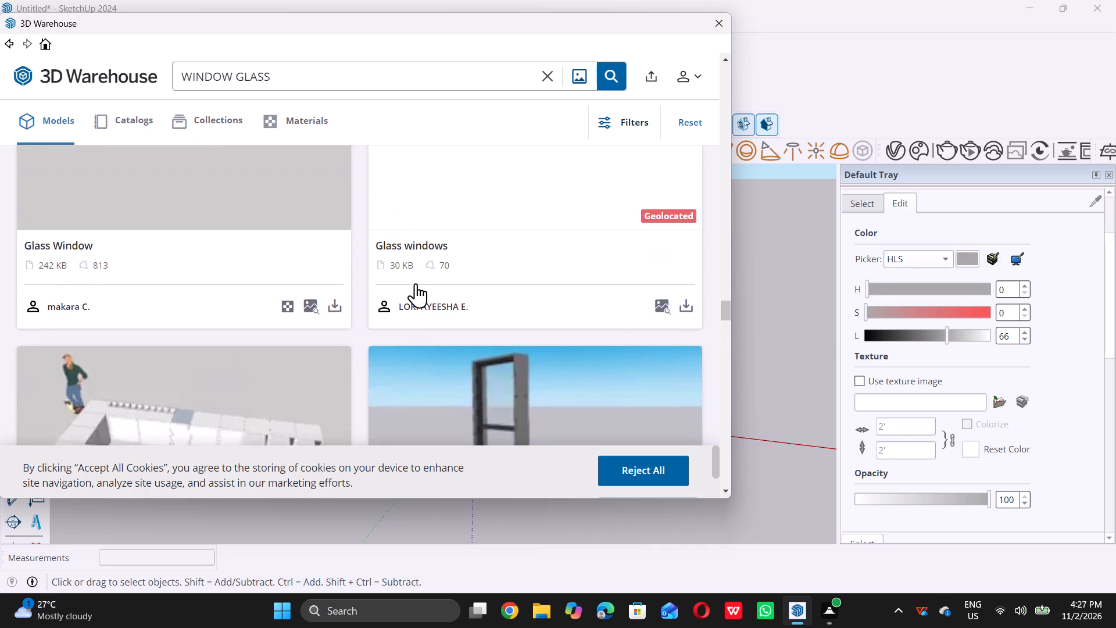
scroll(416, 283, "up", 1)
scroll(416, 283, "down", 2)
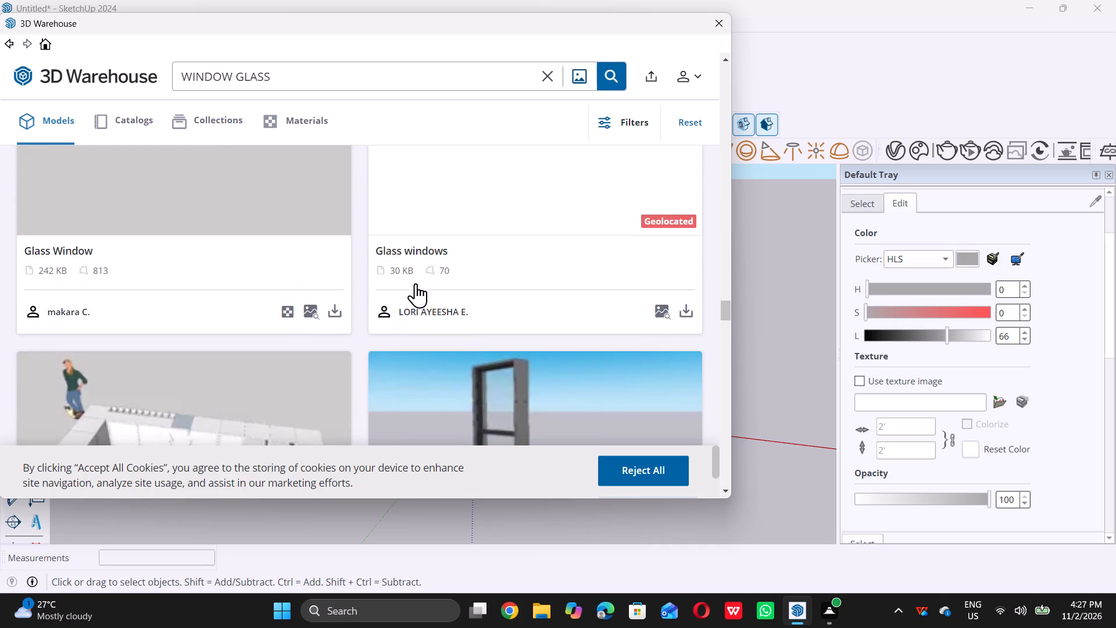
scroll(416, 283, "down", 7)
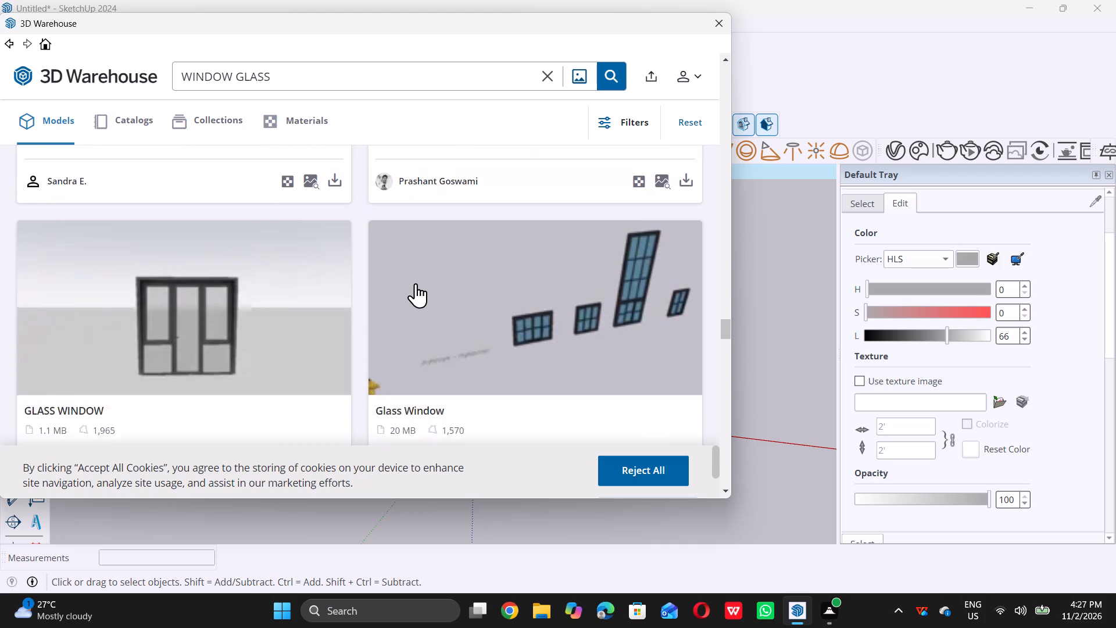
scroll(416, 283, "down", 4)
scroll(416, 283, "up", 4)
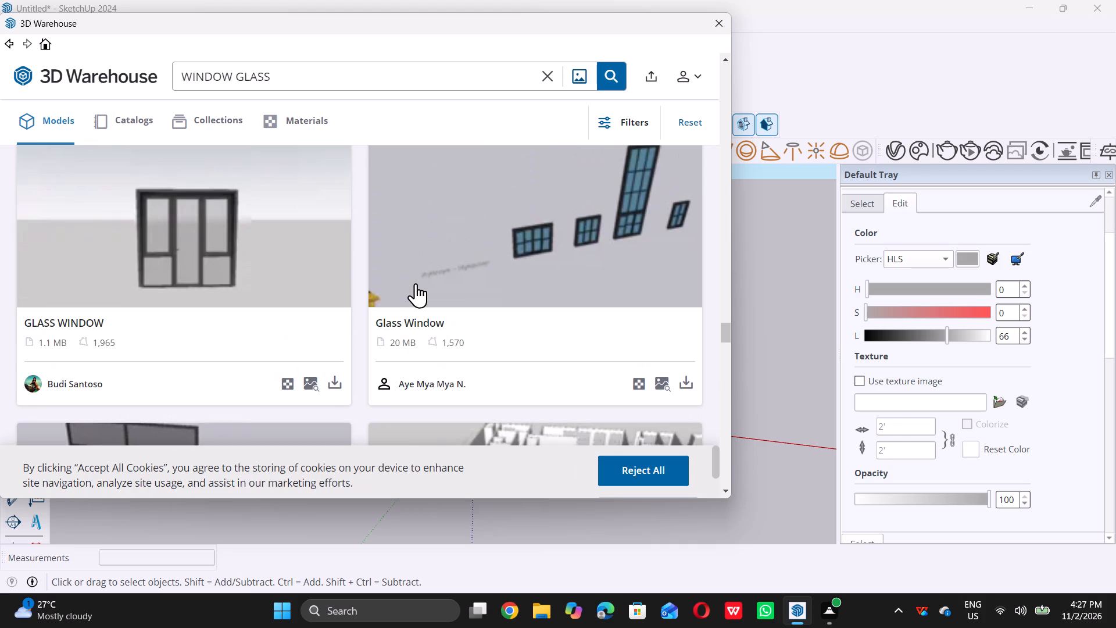
scroll(416, 283, "down", 4)
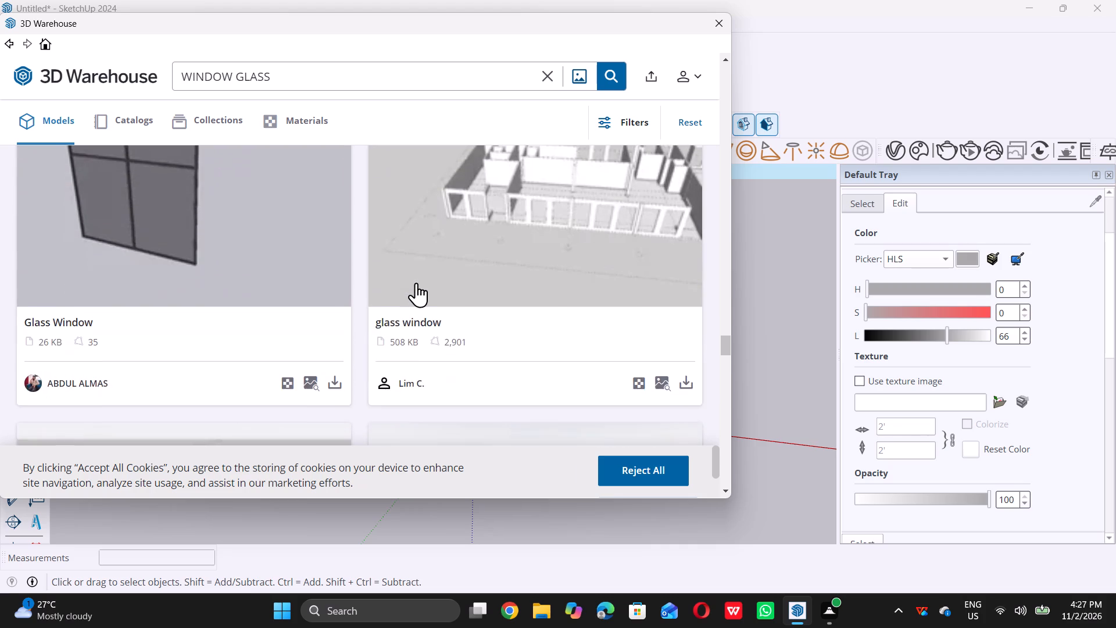
scroll(416, 283, "down", 7)
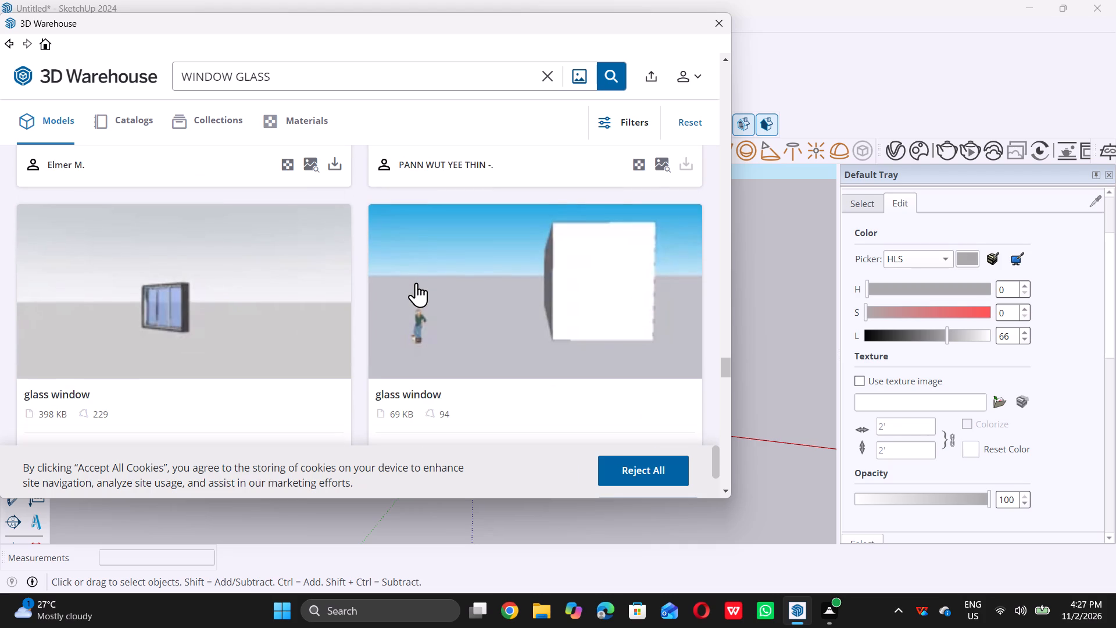
scroll(416, 283, "down", 9)
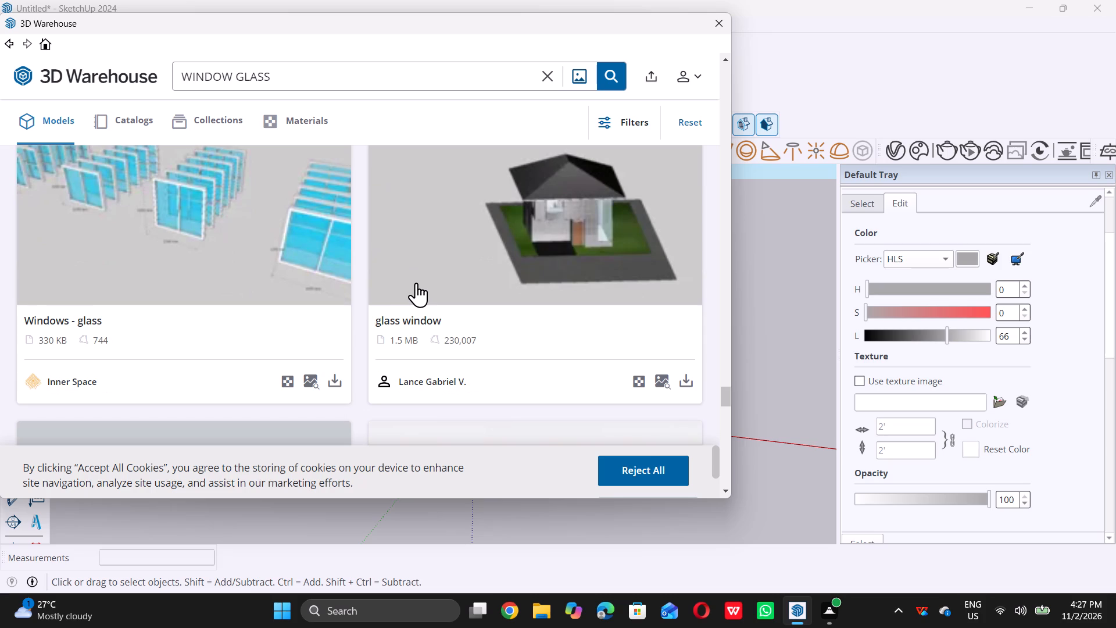
scroll(416, 282, "down", 4)
scroll(416, 282, "up", 2)
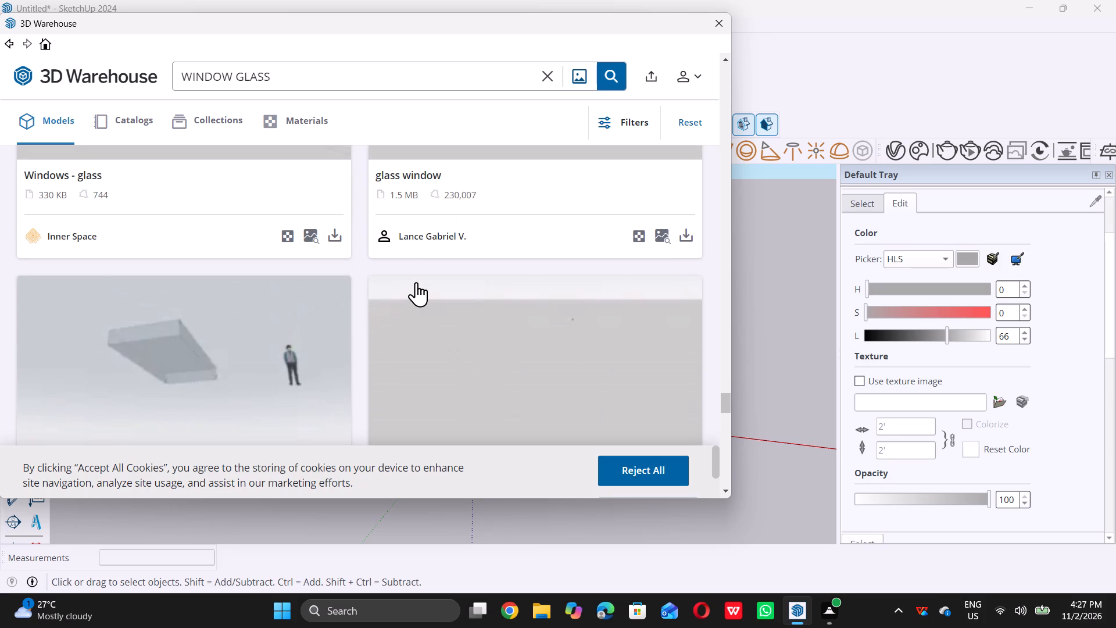
scroll(416, 282, "up", 3)
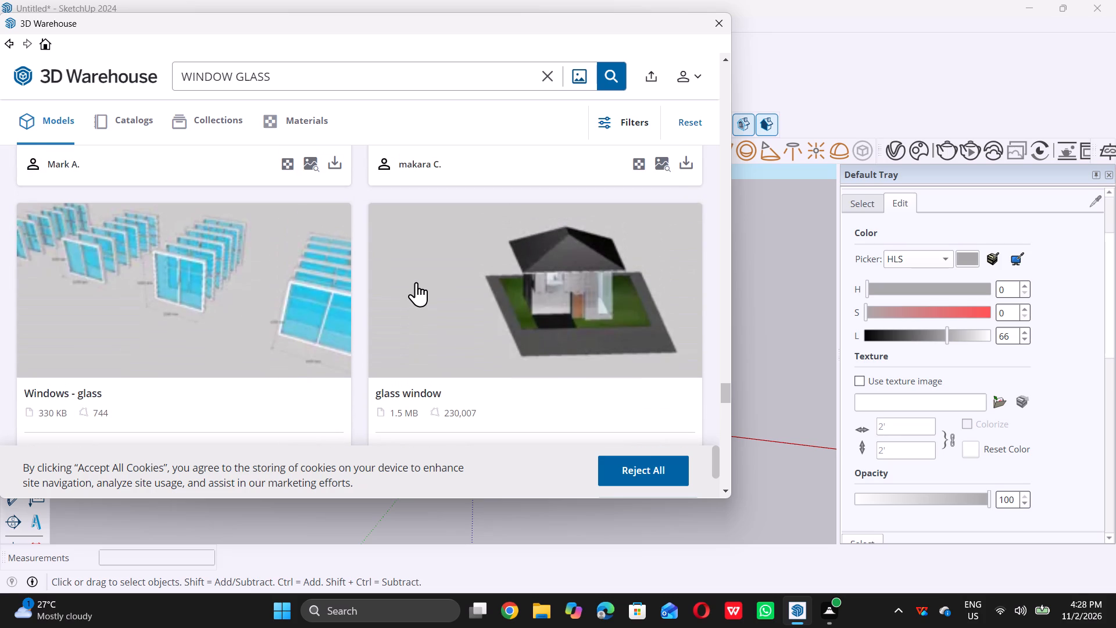
scroll(416, 282, "down", 9)
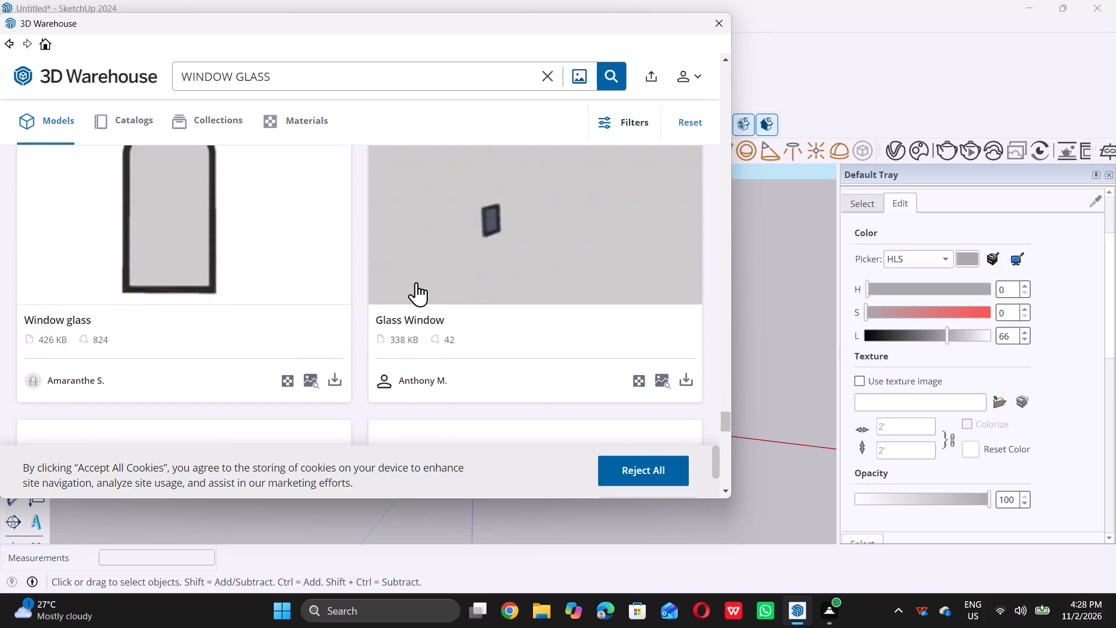
scroll(416, 282, "down", 13)
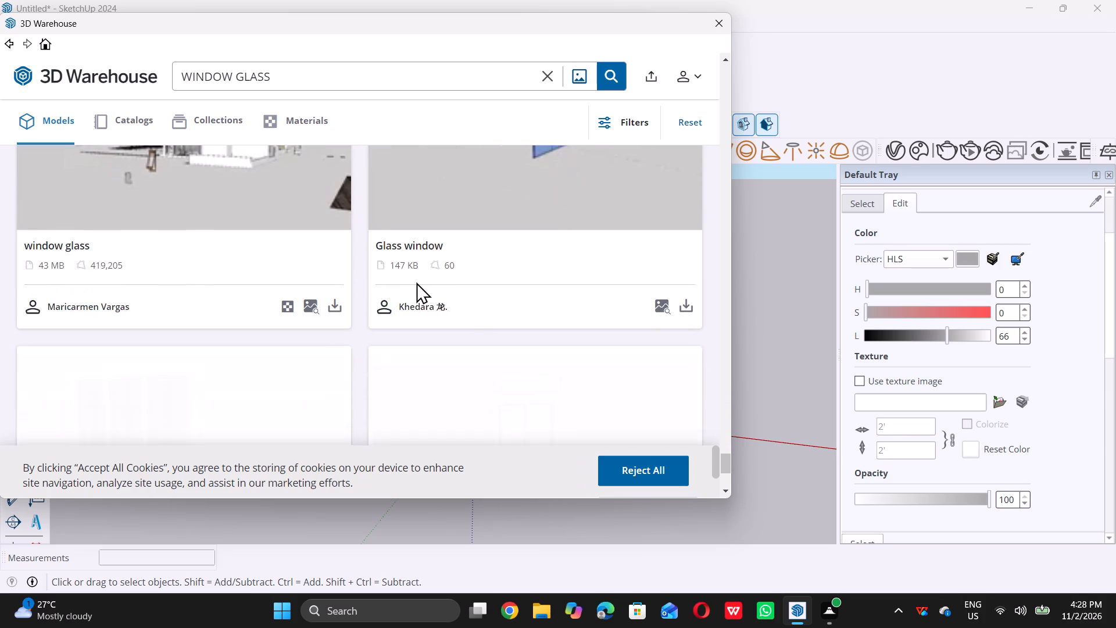
scroll(416, 282, "up", 2)
scroll(417, 281, "down", 6)
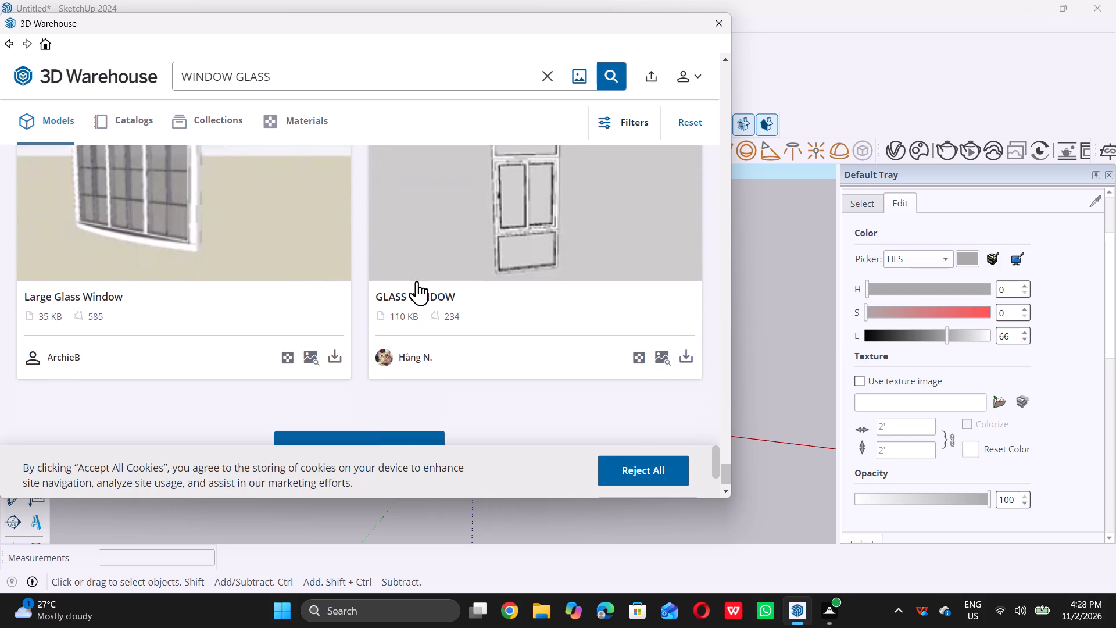
Load more WINDOW GLASS model results at the end of the list.
scroll(417, 281, "down", 5)
left_click(388, 409)
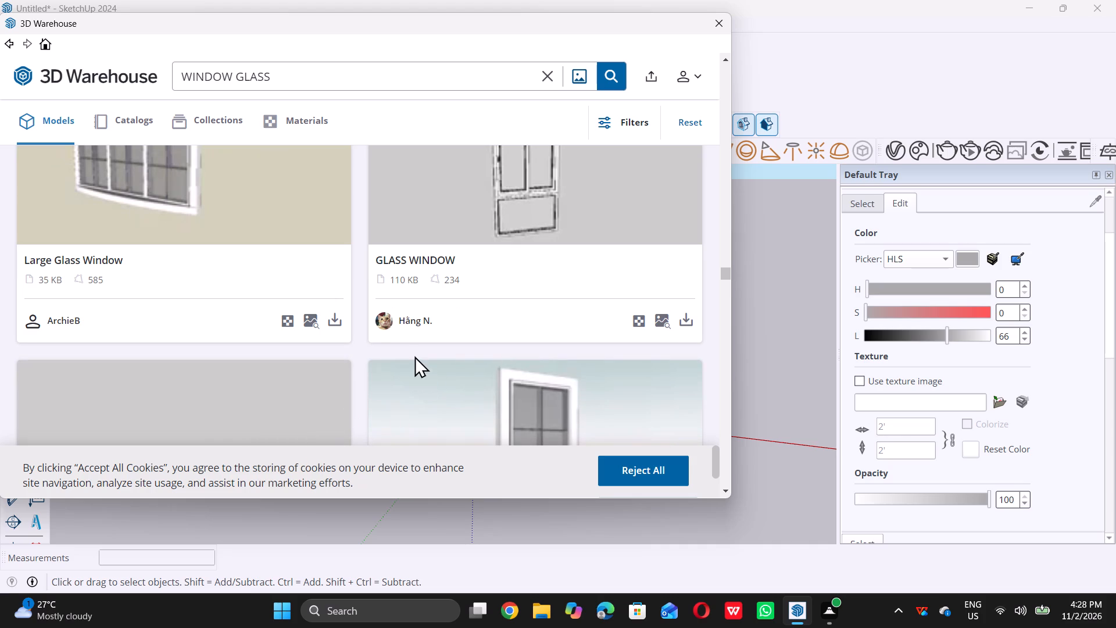
Examine the newly loaded WINDOW GLASS models through the end of the list for a window suited to the shop front.
scroll(414, 355, "down", 5)
scroll(415, 353, "up", 1)
scroll(417, 352, "down", 3)
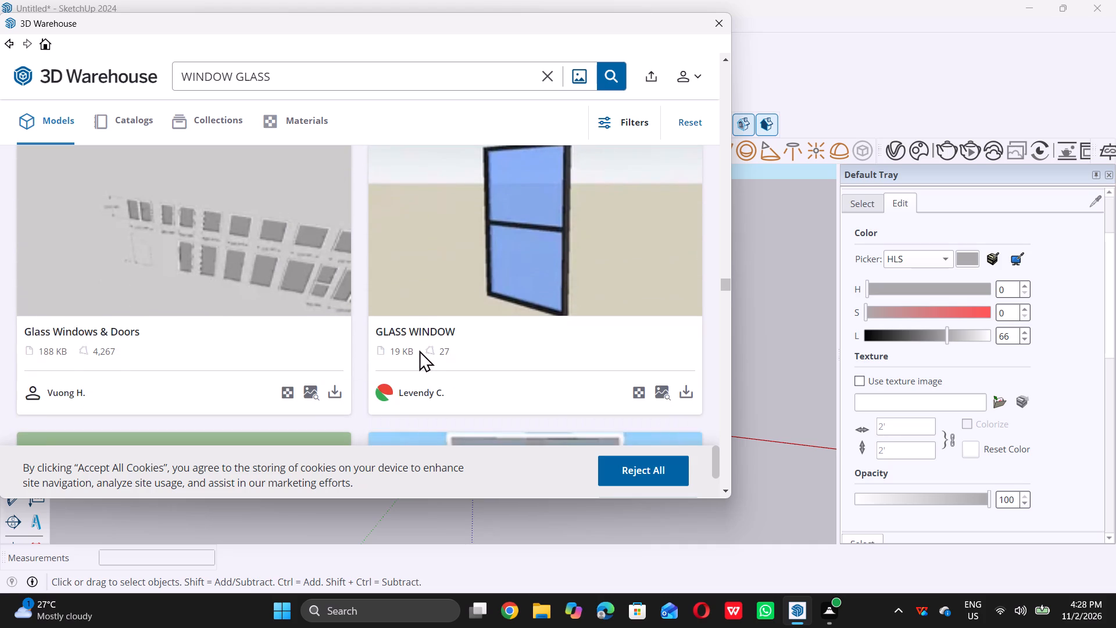
scroll(420, 350, "down", 5)
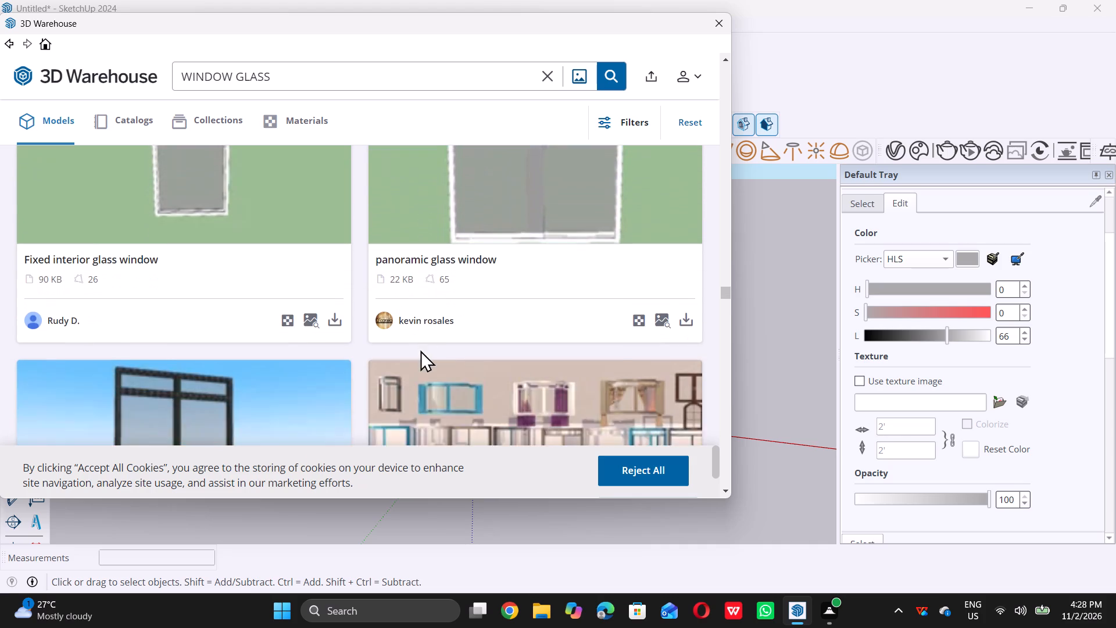
scroll(420, 350, "down", 5)
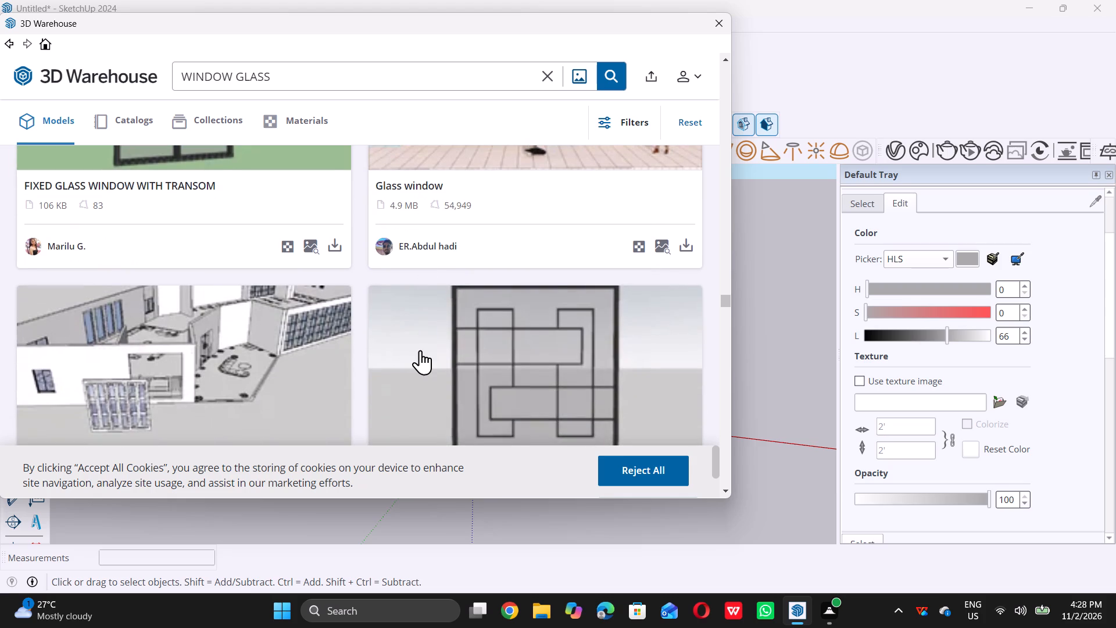
scroll(421, 349, "down", 7)
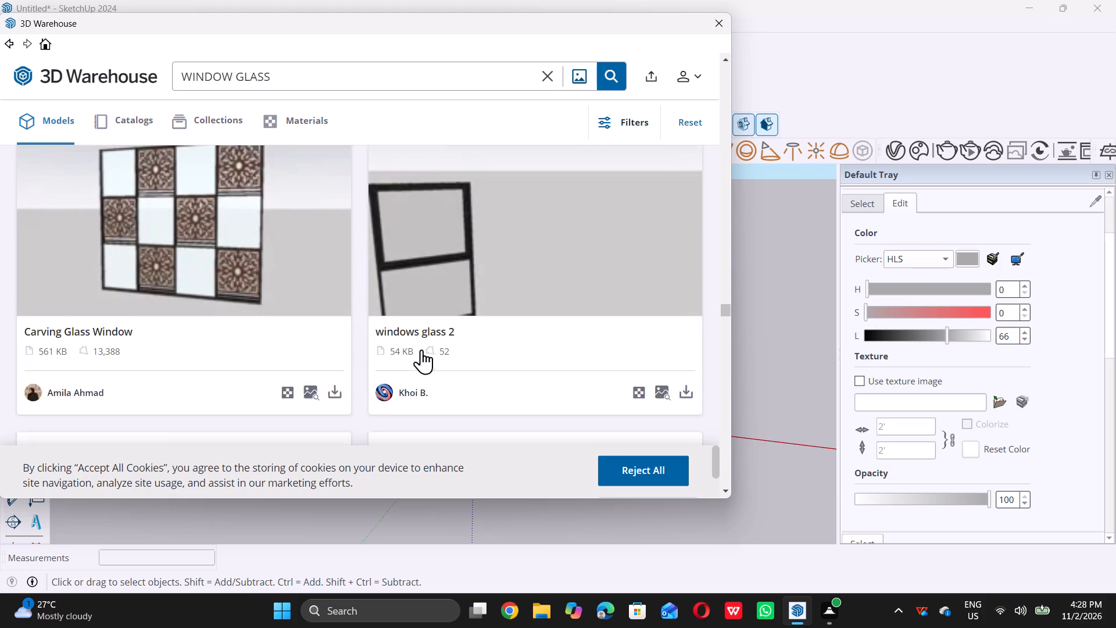
scroll(421, 349, "down", 3)
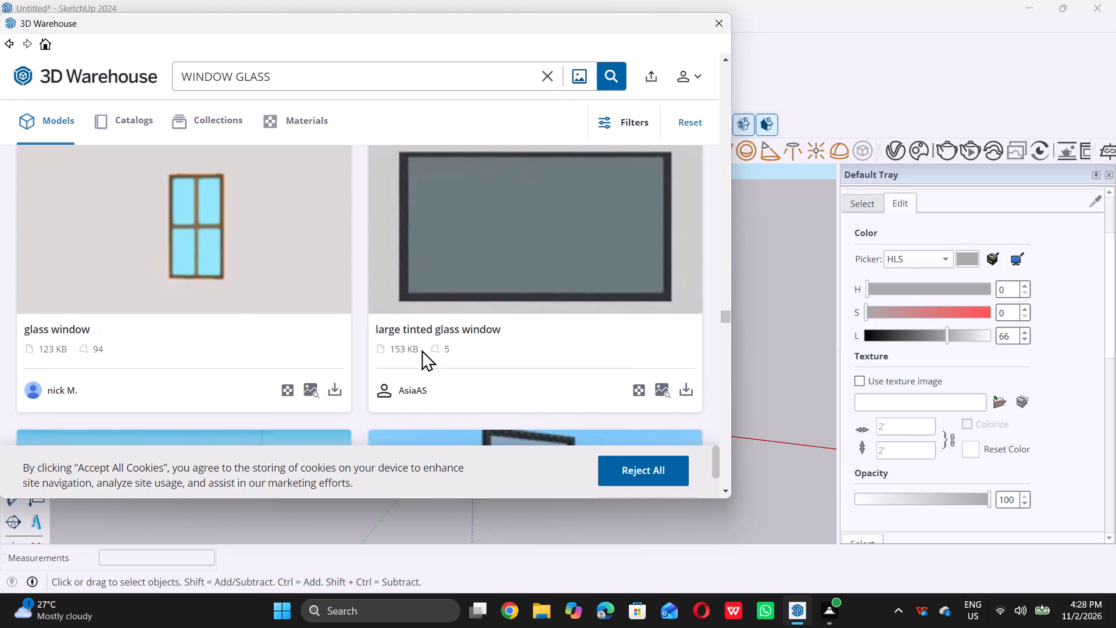
scroll(339, 359, "down", 2)
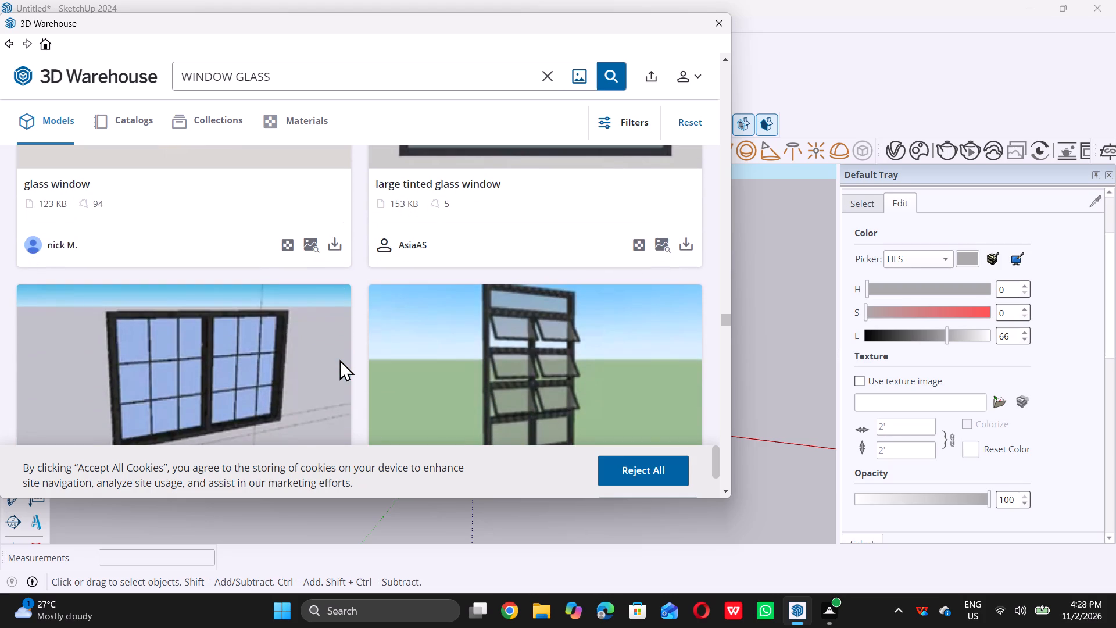
scroll(339, 359, "down", 6)
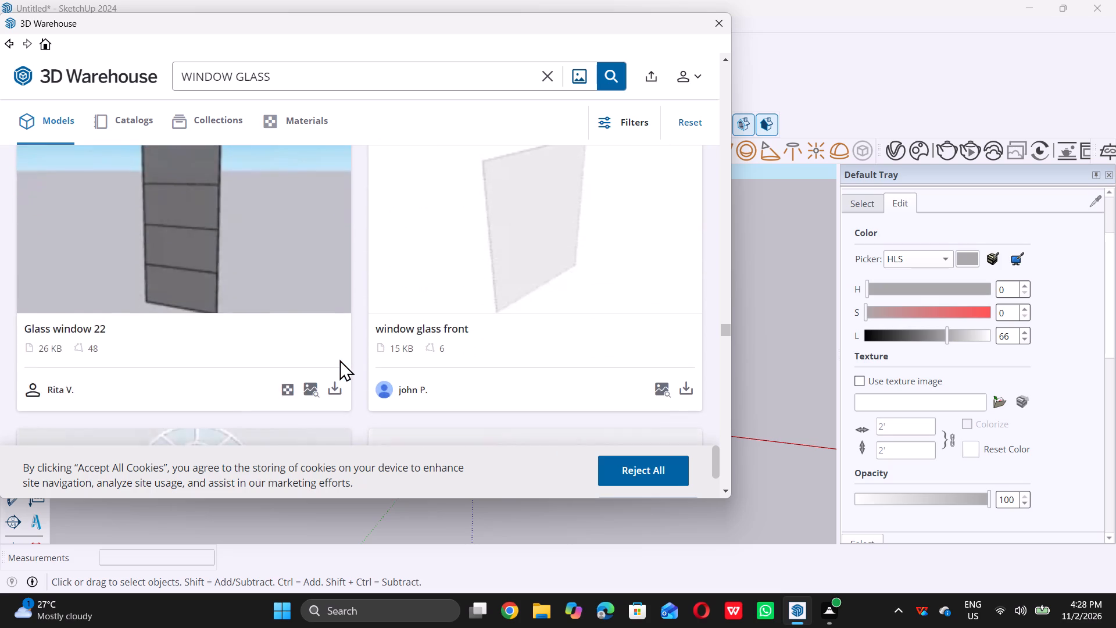
scroll(339, 359, "down", 7)
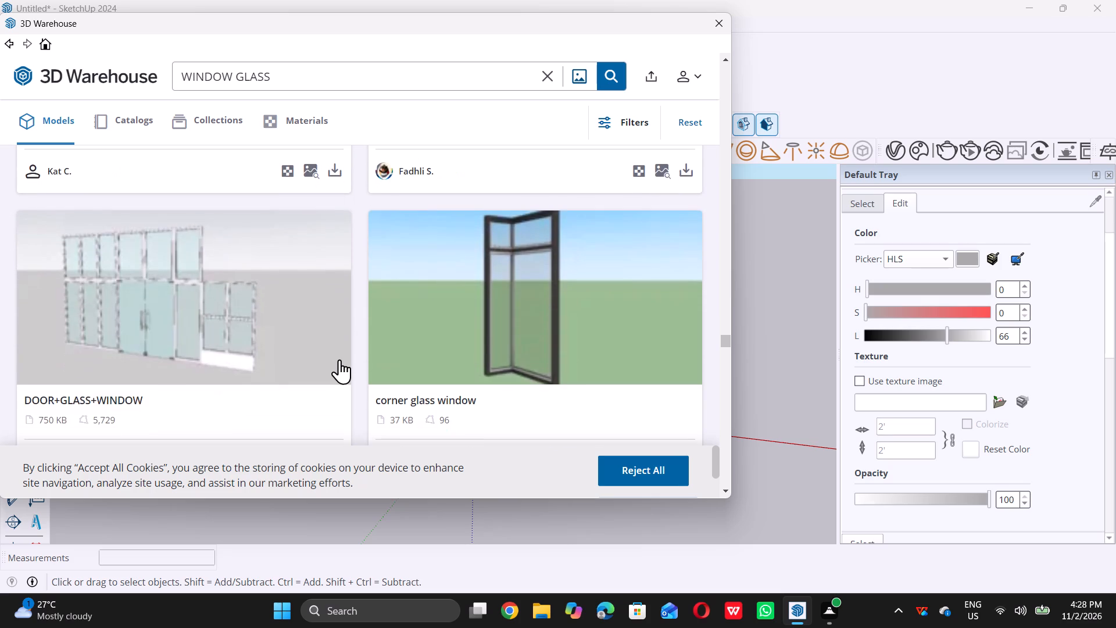
scroll(339, 359, "down", 10)
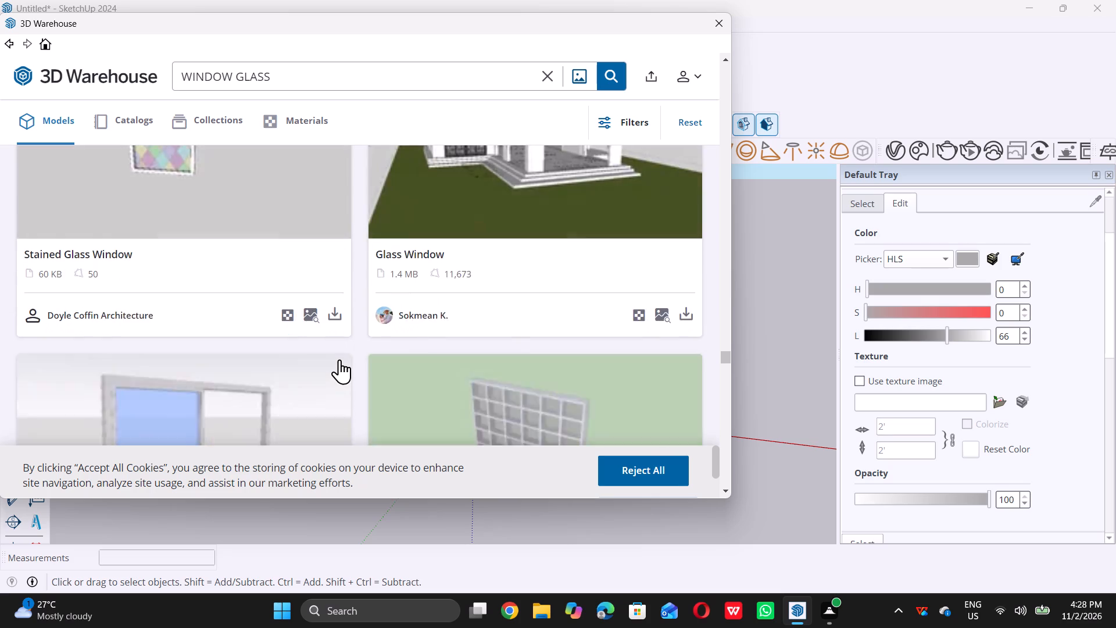
scroll(339, 359, "up", 2)
scroll(340, 358, "down", 7)
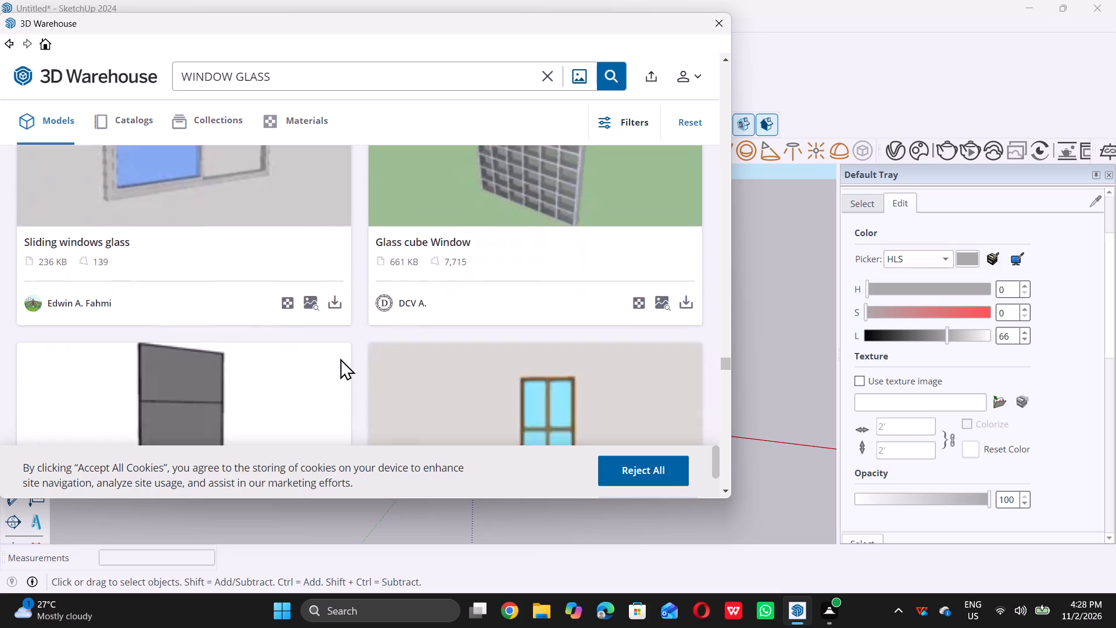
scroll(340, 358, "down", 3)
scroll(341, 358, "up", 1)
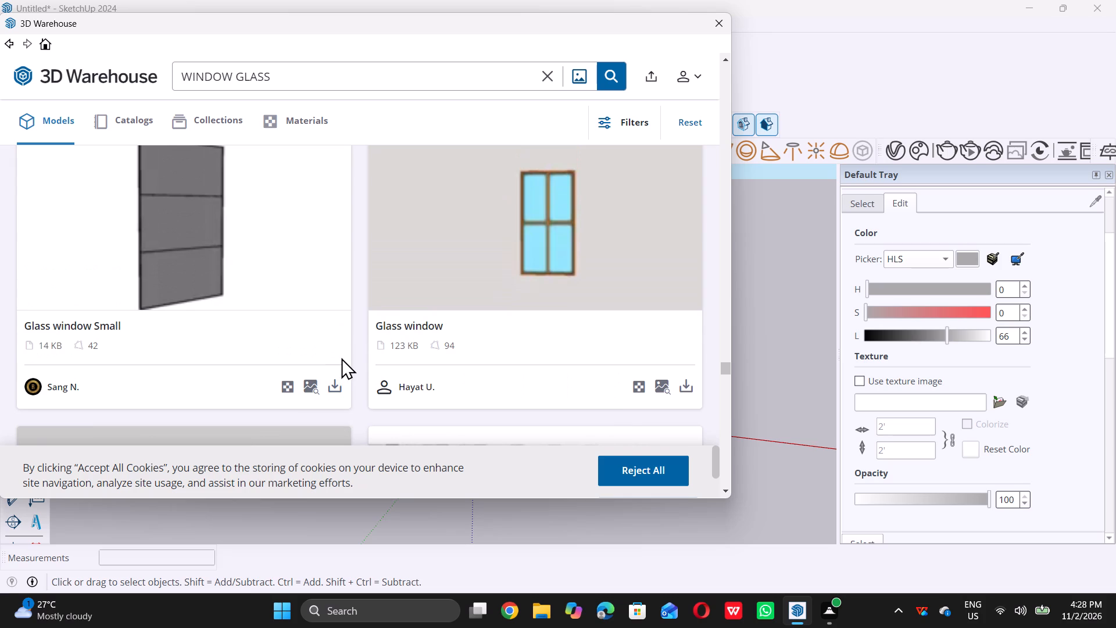
scroll(494, 371, "down", 2)
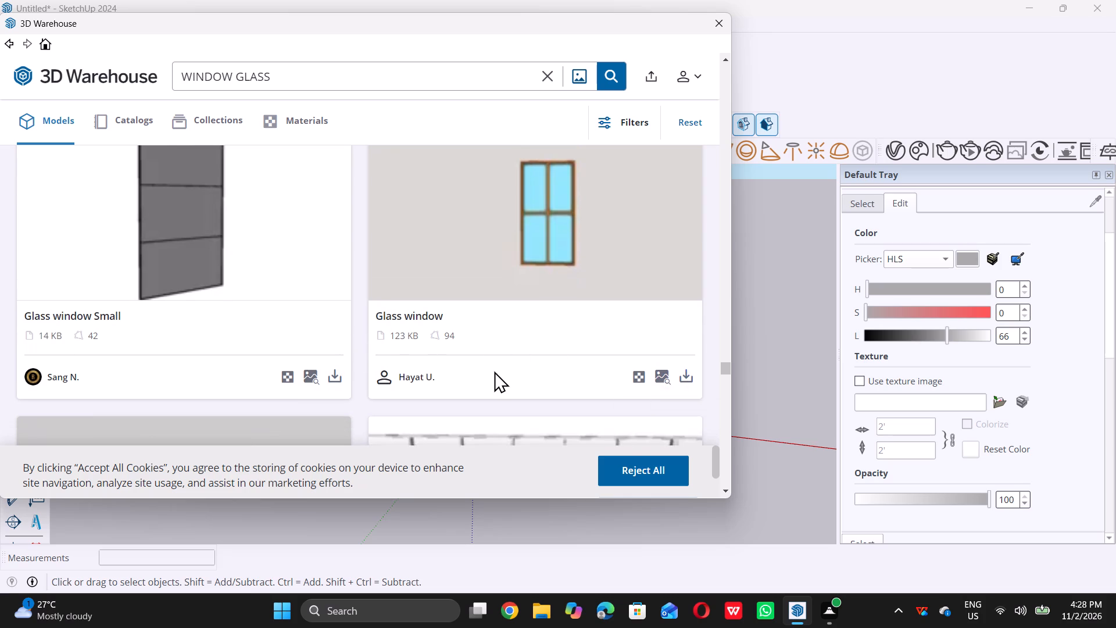
scroll(494, 371, "down", 9)
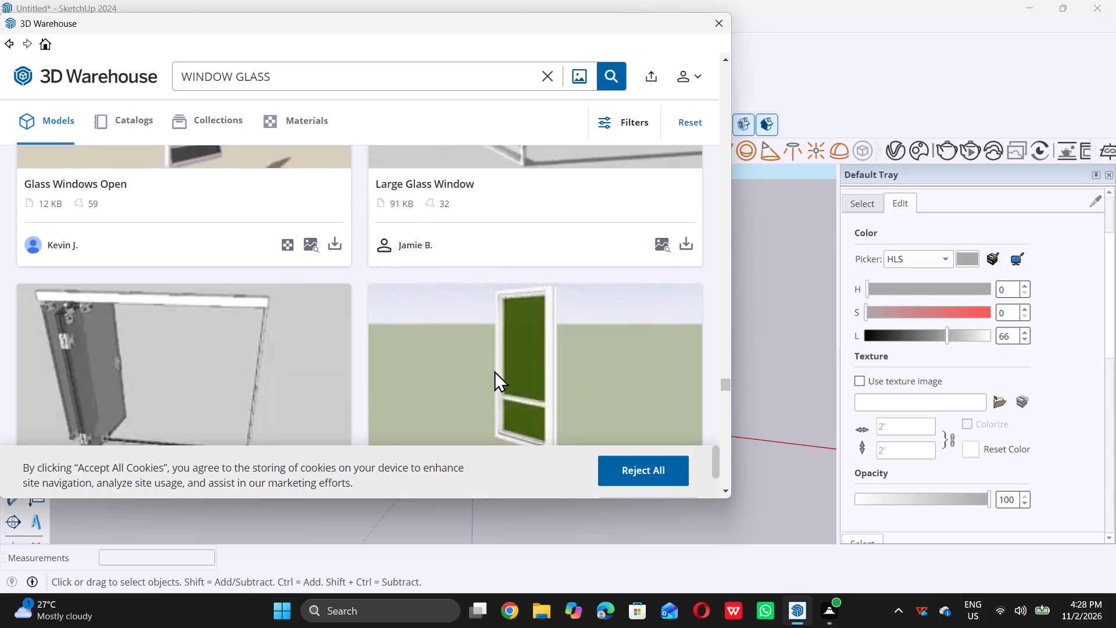
scroll(494, 370, "down", 10)
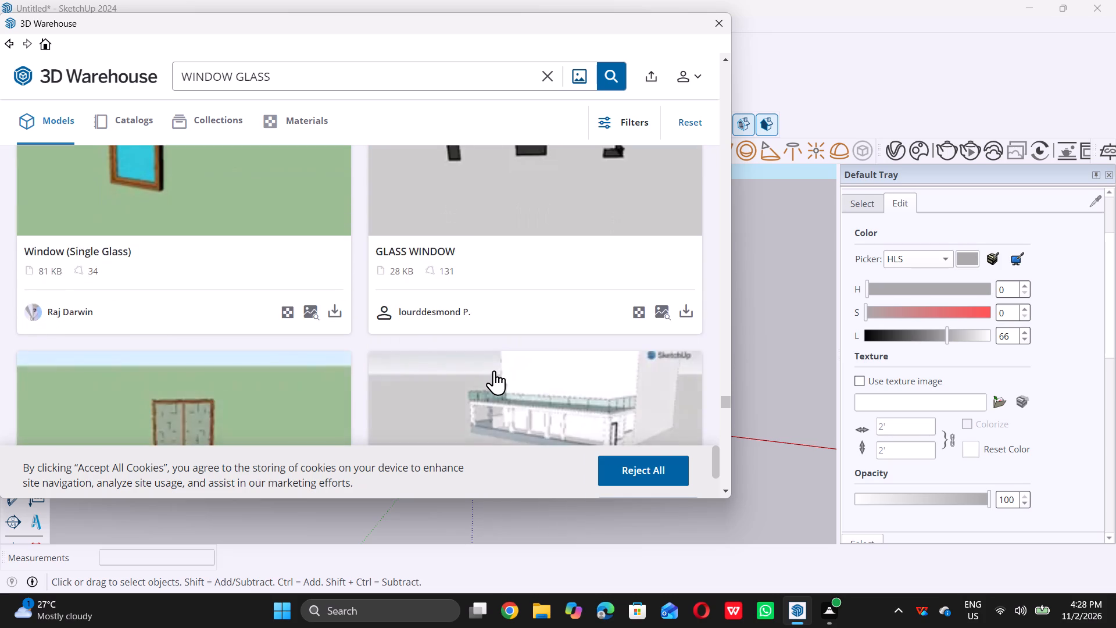
scroll(494, 370, "up", 2)
scroll(494, 370, "down", 13)
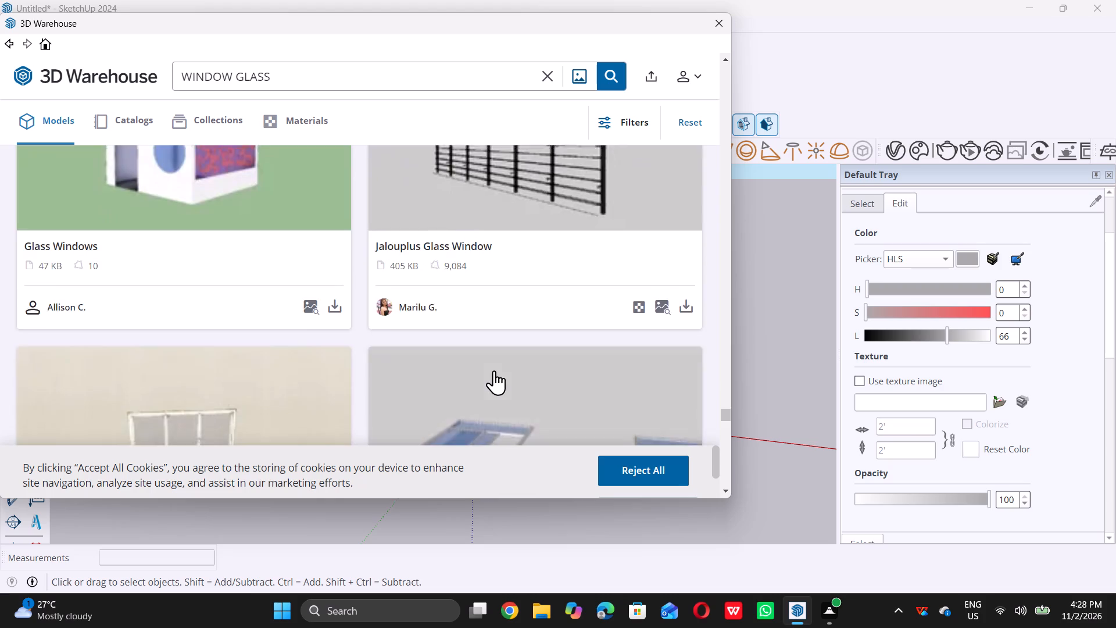
scroll(494, 370, "down", 13)
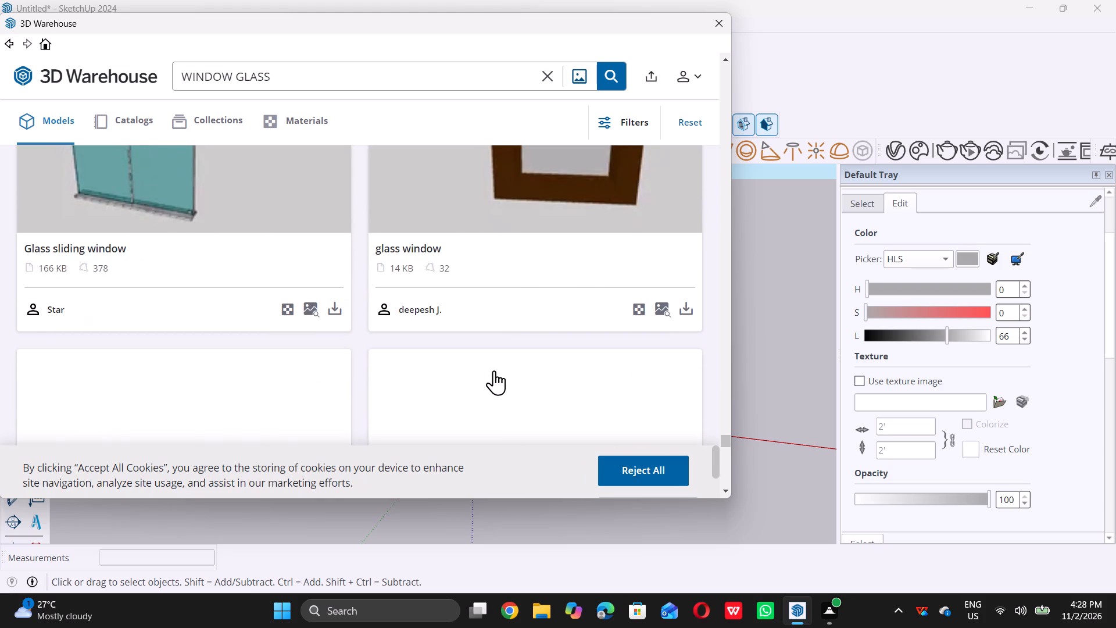
scroll(494, 370, "down", 10)
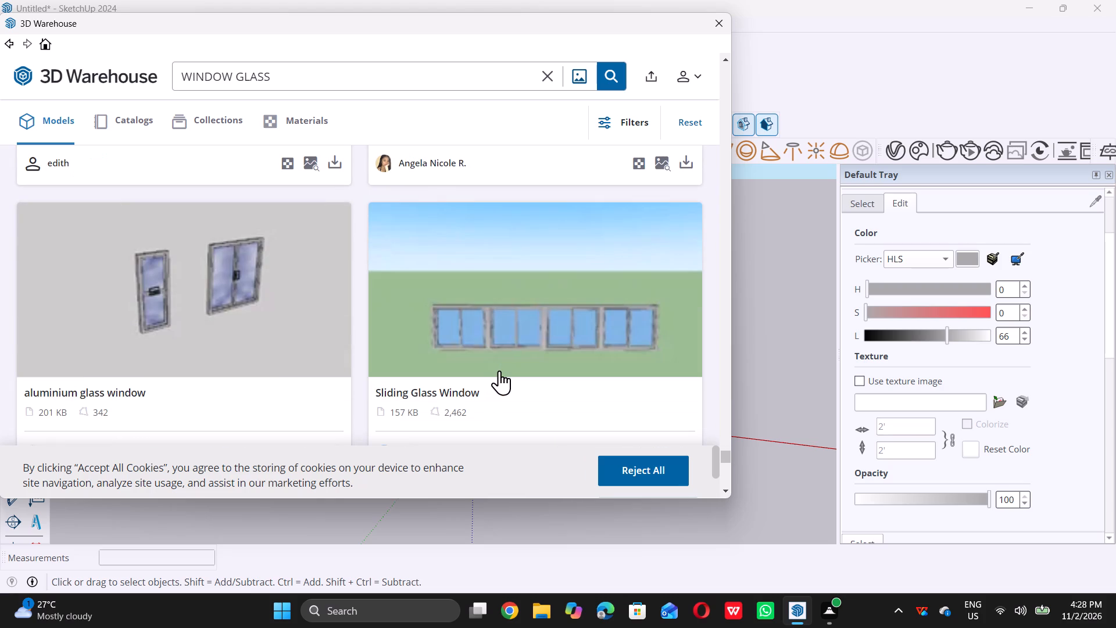
scroll(497, 336, "down", 17)
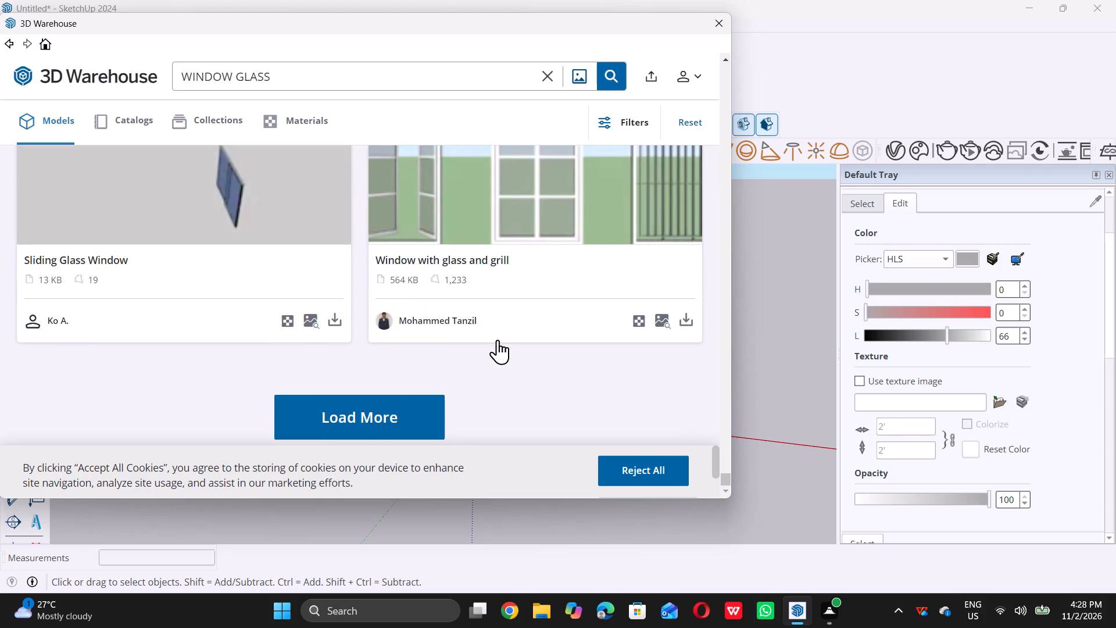
Review the loaded window models again, back up to the brown-framed four-pane Glass window with blue panes.
scroll(499, 341, "up", 20)
scroll(499, 341, "up", 3)
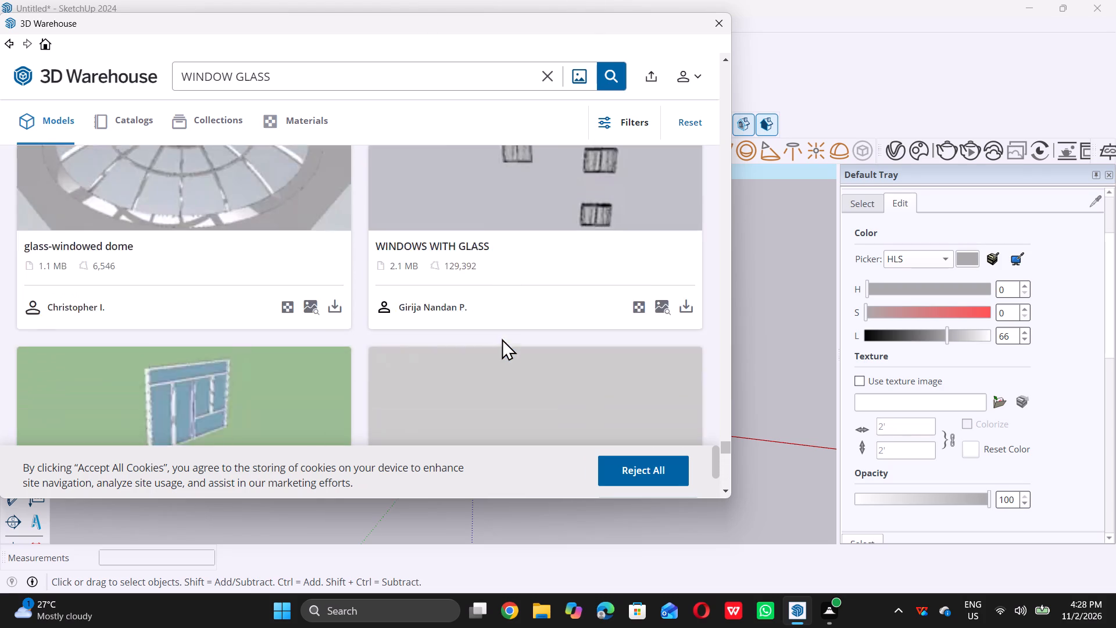
scroll(502, 338, "up", 15)
scroll(502, 338, "up", 7)
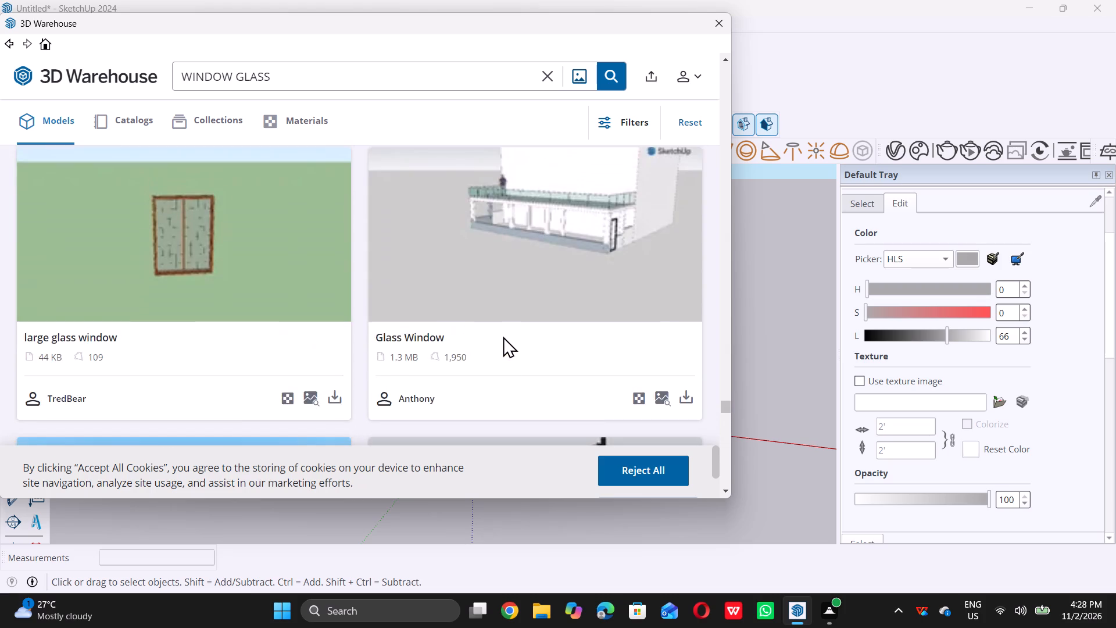
scroll(503, 336, "up", 11)
scroll(503, 336, "down", 4)
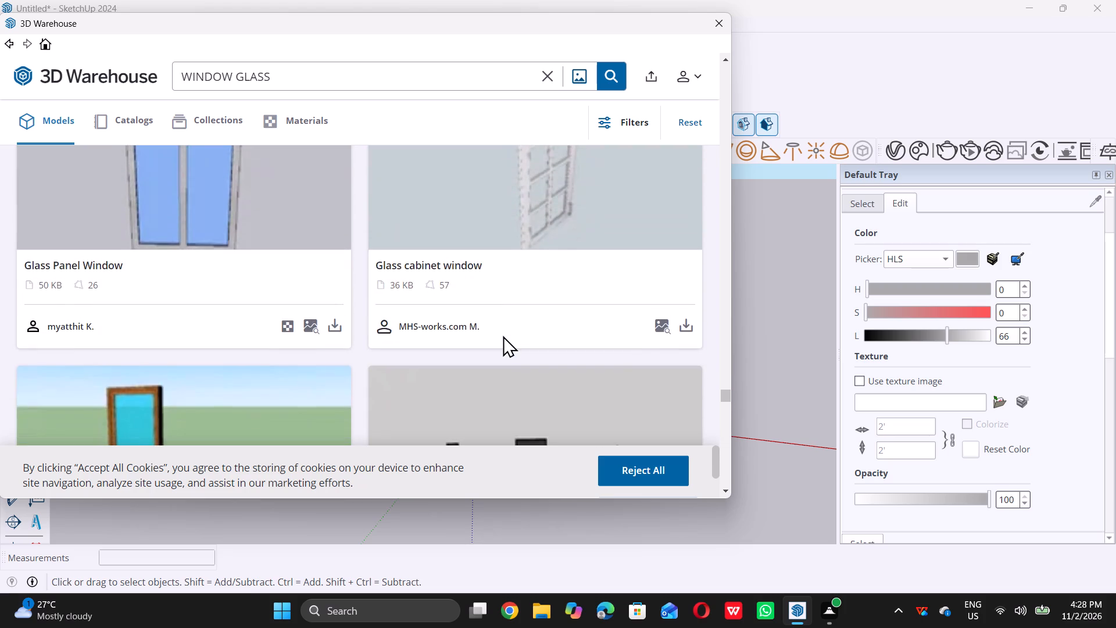
scroll(503, 336, "down", 2)
scroll(503, 336, "up", 17)
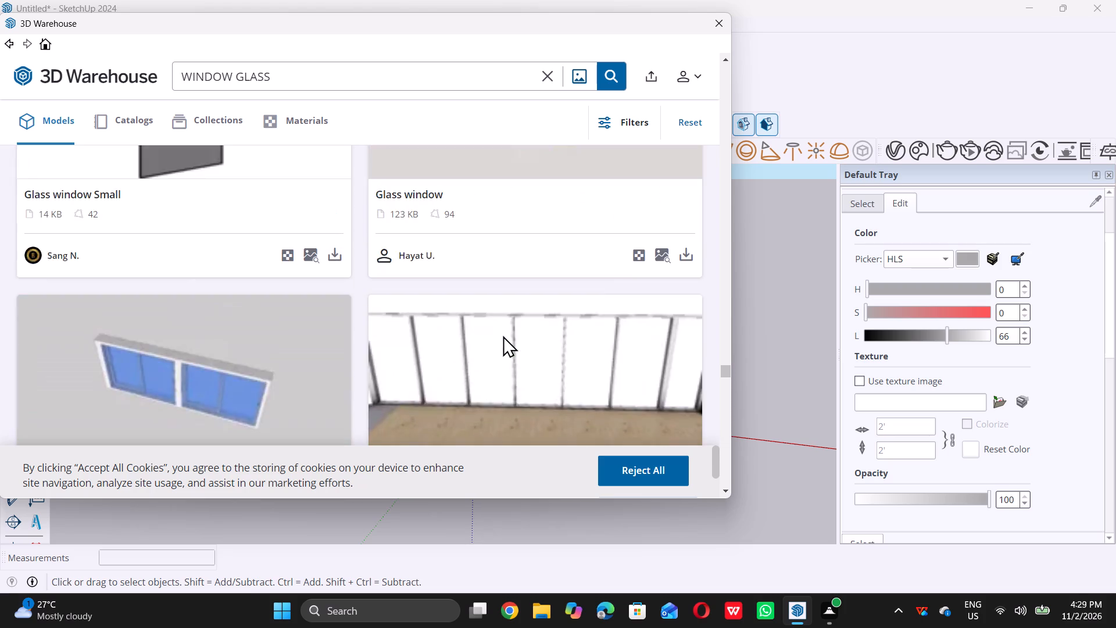
scroll(503, 336, "up", 8)
scroll(503, 336, "down", 7)
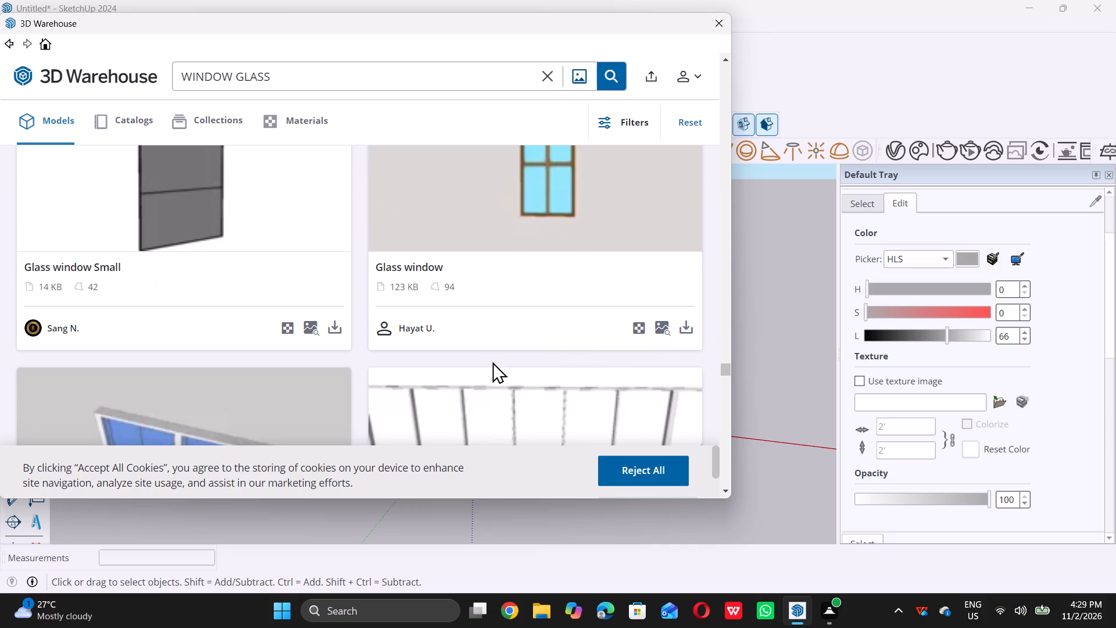
Request the download of the 123 KB four-pane Glass window, skip the promotional video and dismiss the subscription offer.
double_click(686, 329)
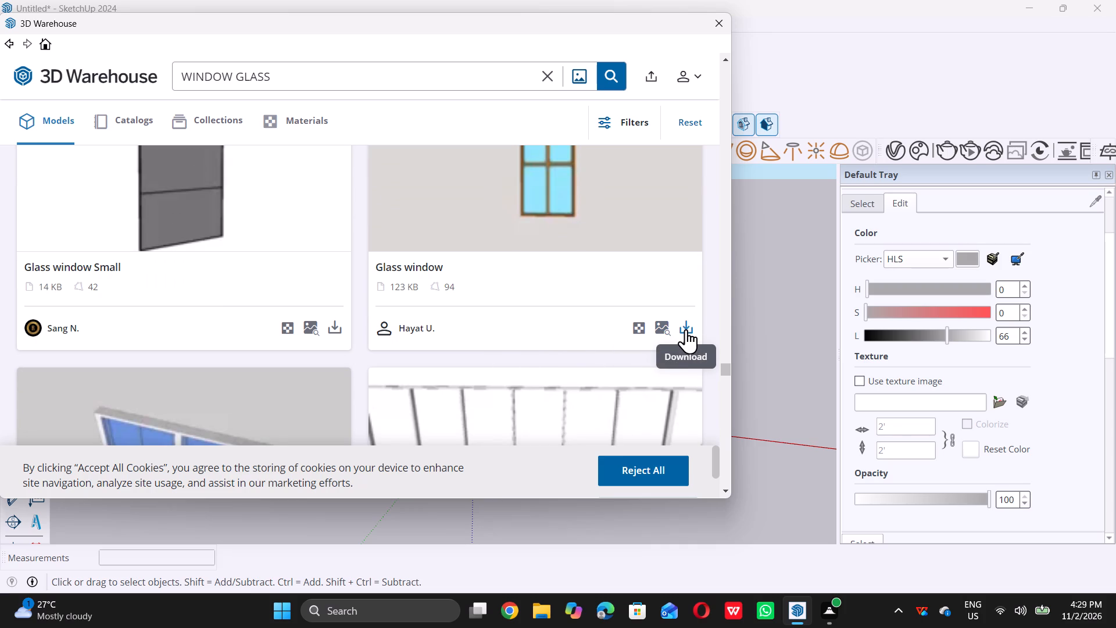
scroll(566, 326, "down", 3)
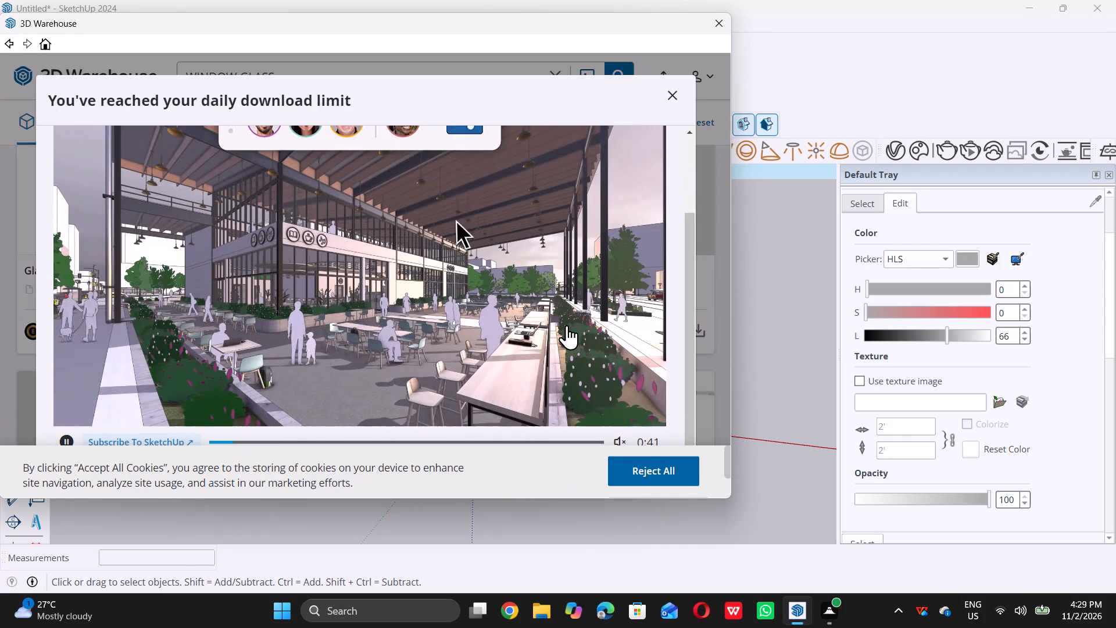
scroll(567, 325, "down", 4)
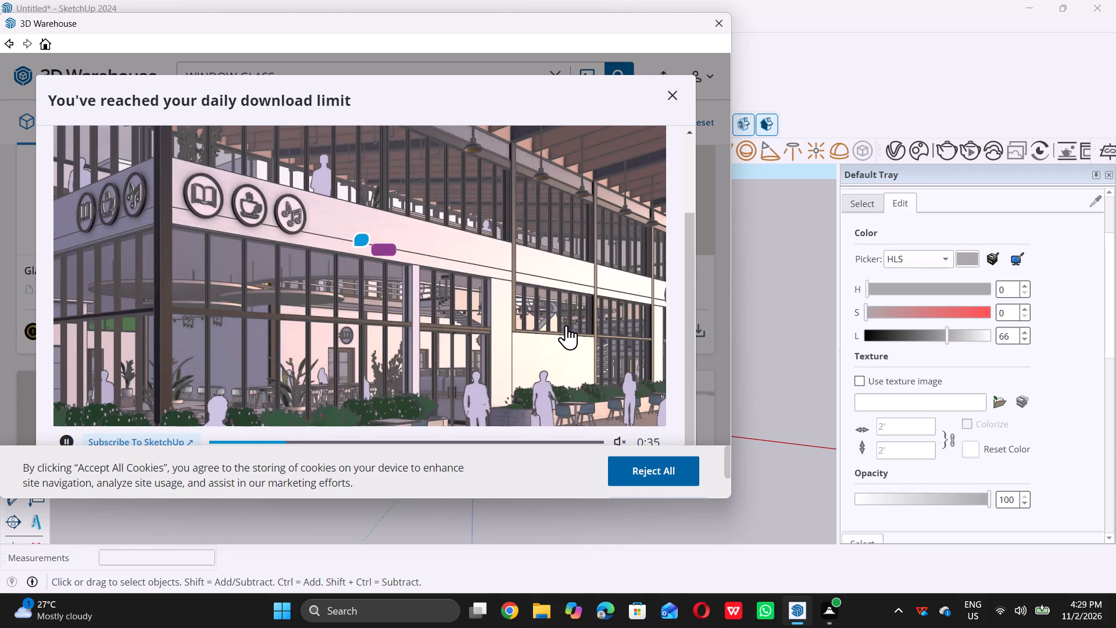
scroll(618, 348, "down", 3)
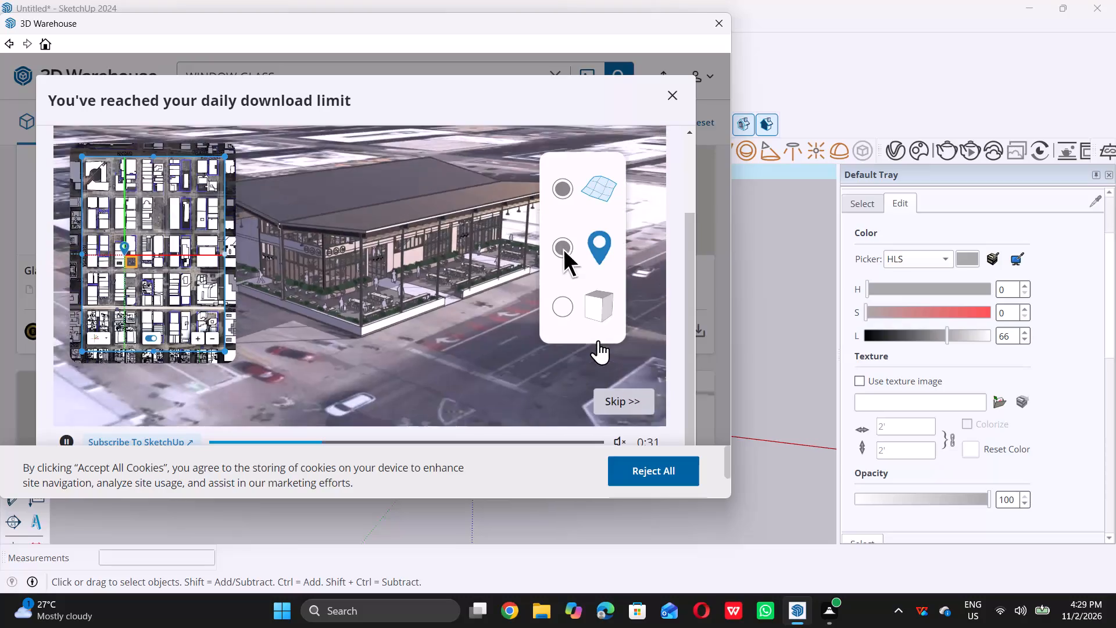
double_click(621, 402)
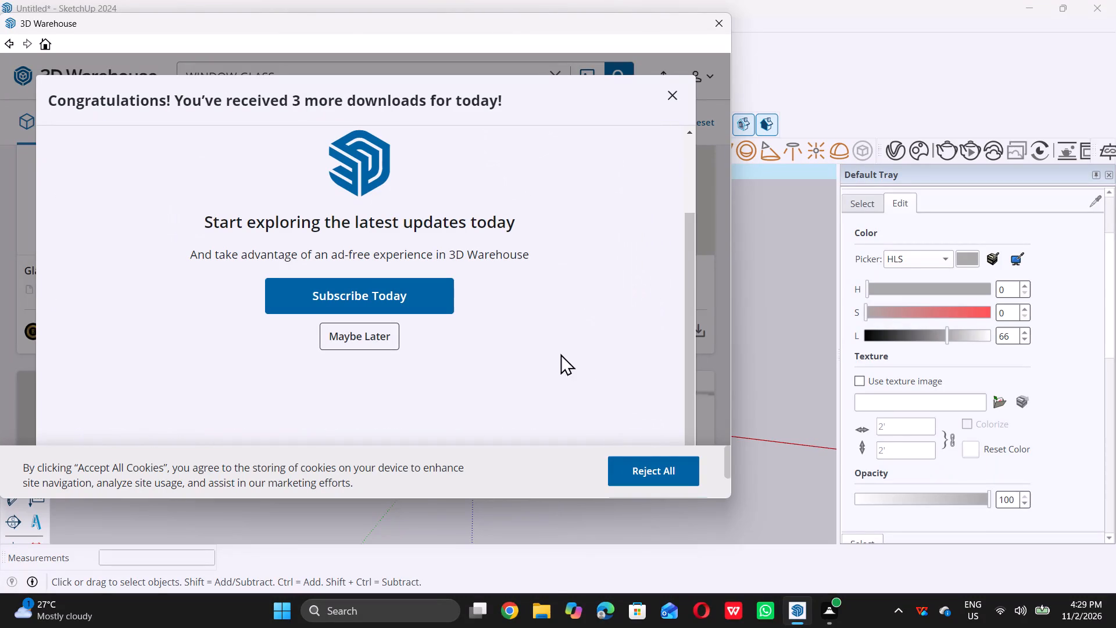
left_click(676, 91)
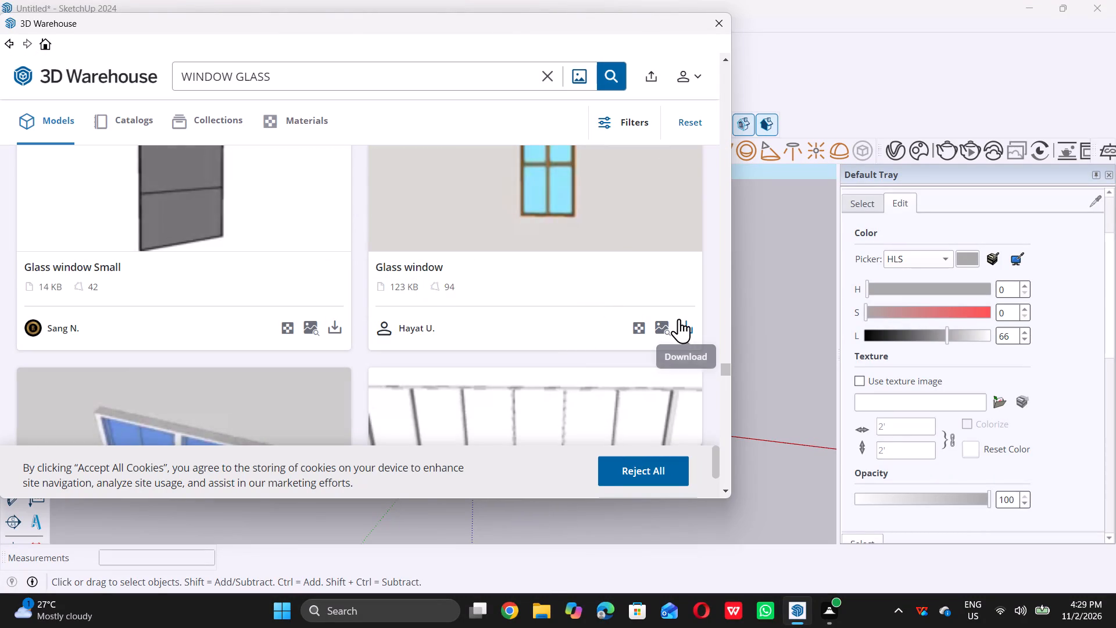
Load the 123 KB four-pane Glass window directly into the model and place it on open ground beside the shop building.
double_click(685, 321)
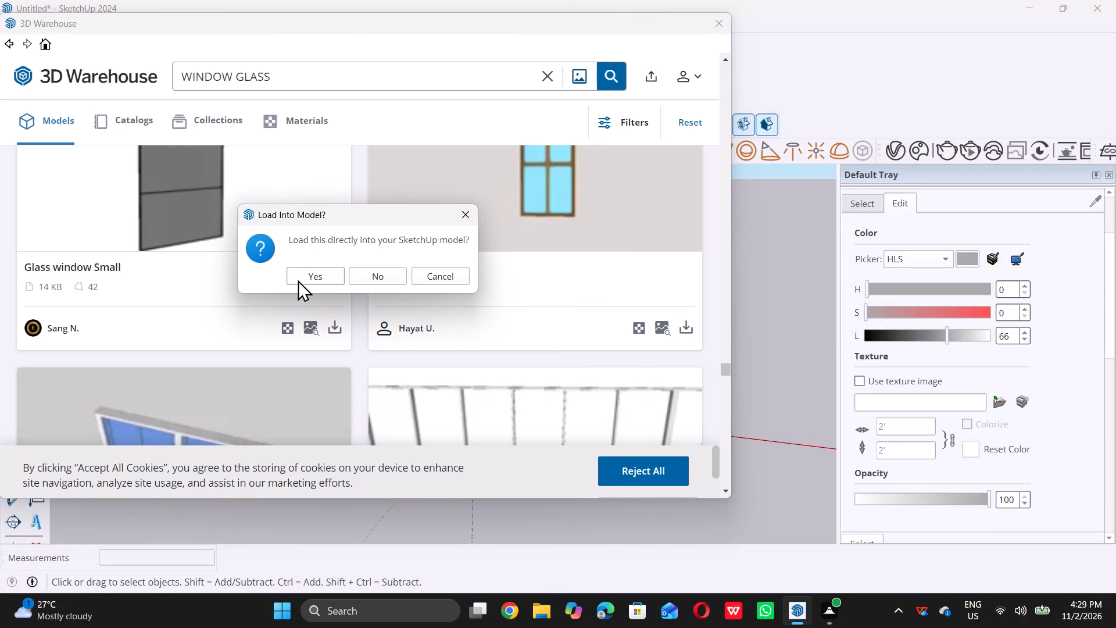
double_click(302, 277)
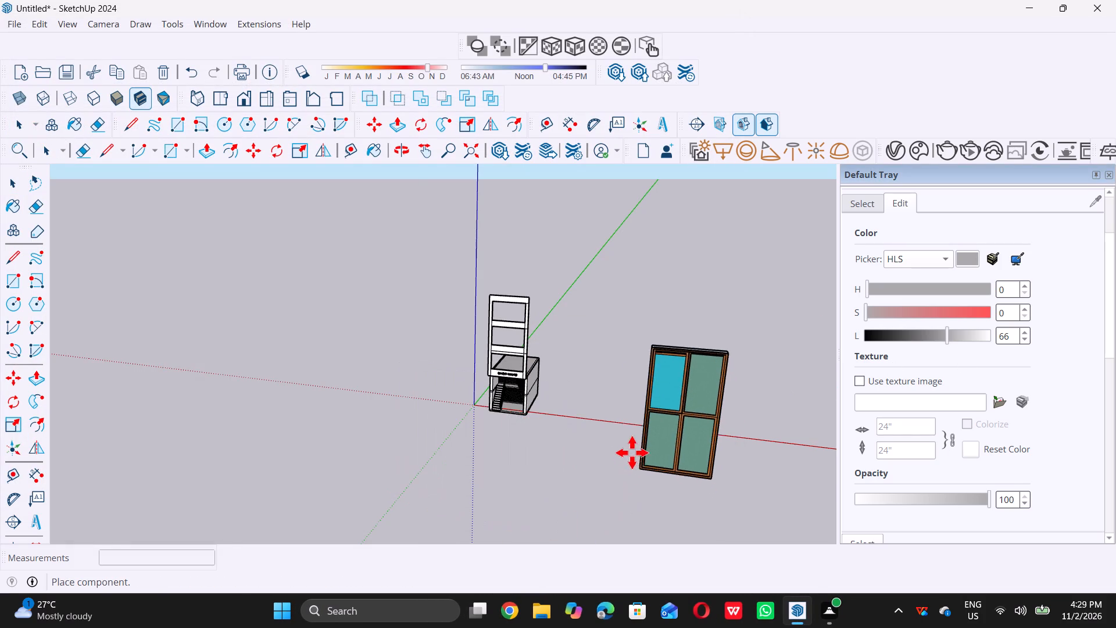
triple_click(625, 442)
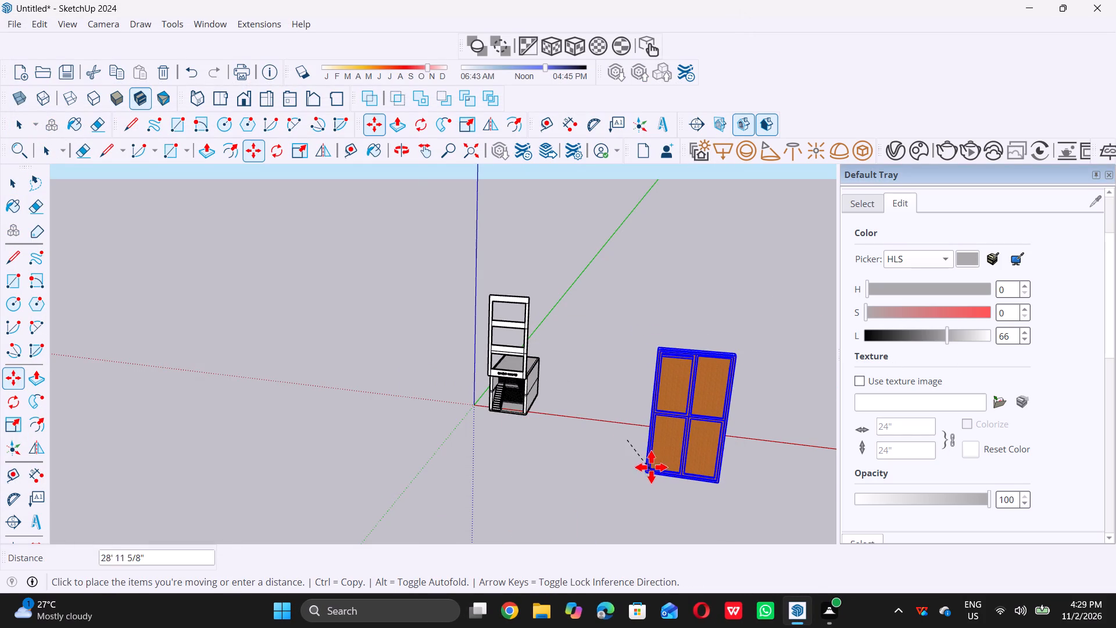
double_click(631, 445)
key("space")
double_click(644, 482)
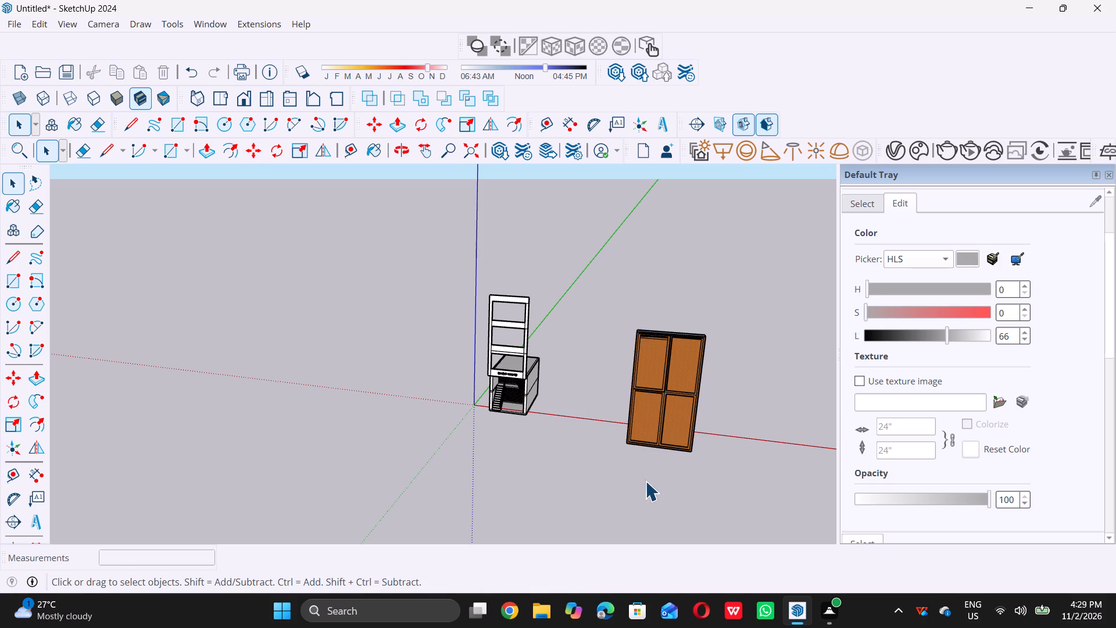
scroll(679, 445, "up", 6)
scroll(679, 445, "down", 6)
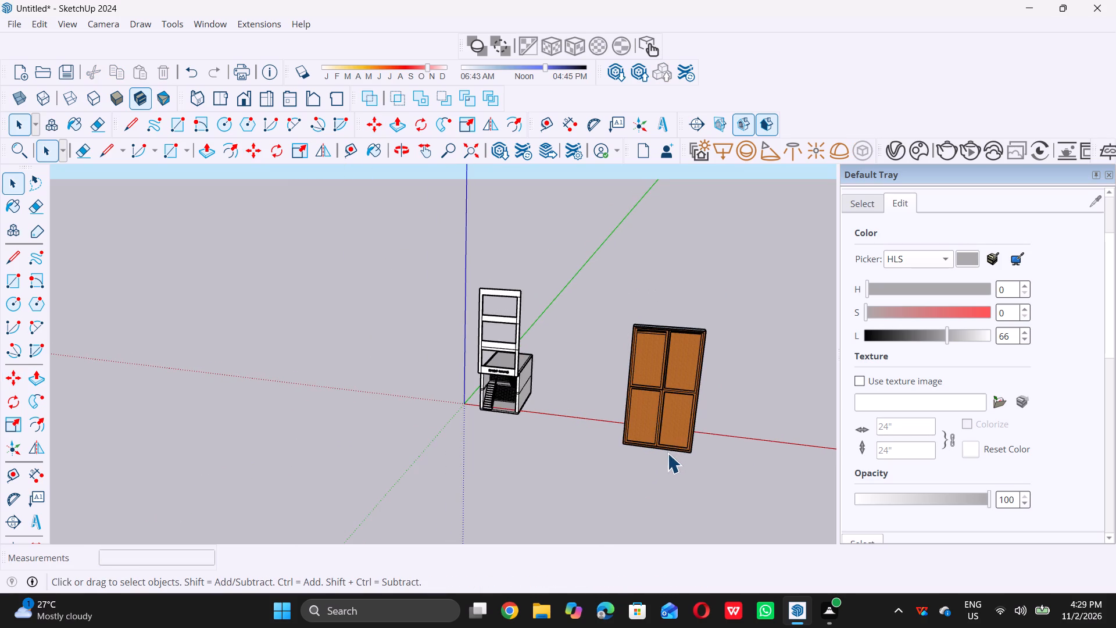
Undo the placement of the brown-framed four-pane Glass window beside the shop building.
middle_click_drag(675, 448, 209, 459)
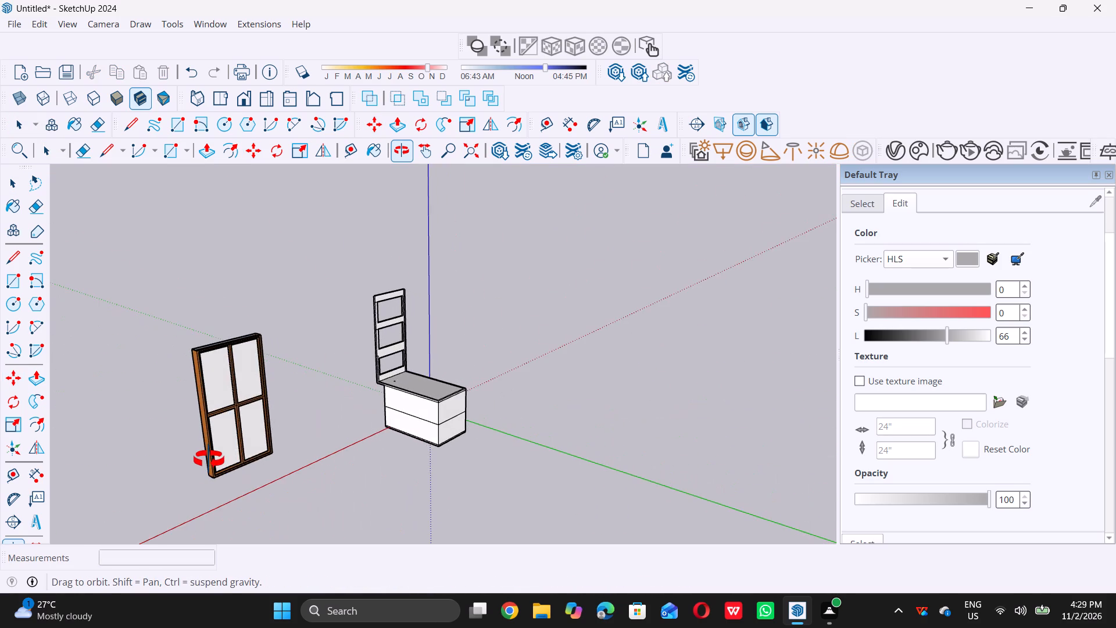
middle_click_drag(209, 459, 70, 468)
middle_click(69, 468)
middle_click_drag(67, 468, 382, 485)
middle_click(456, 483)
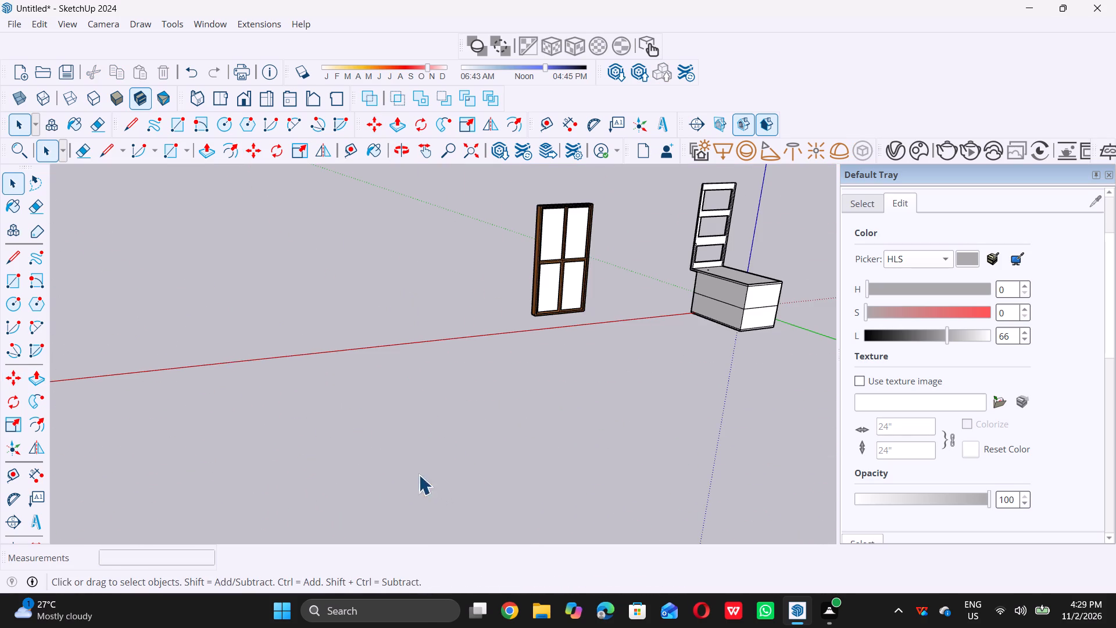
scroll(419, 474, "down", 11)
middle_click_drag(382, 477, 868, 477)
middle_click(868, 477)
middle_click_drag(384, 486, 540, 436)
key("ctrl+z")
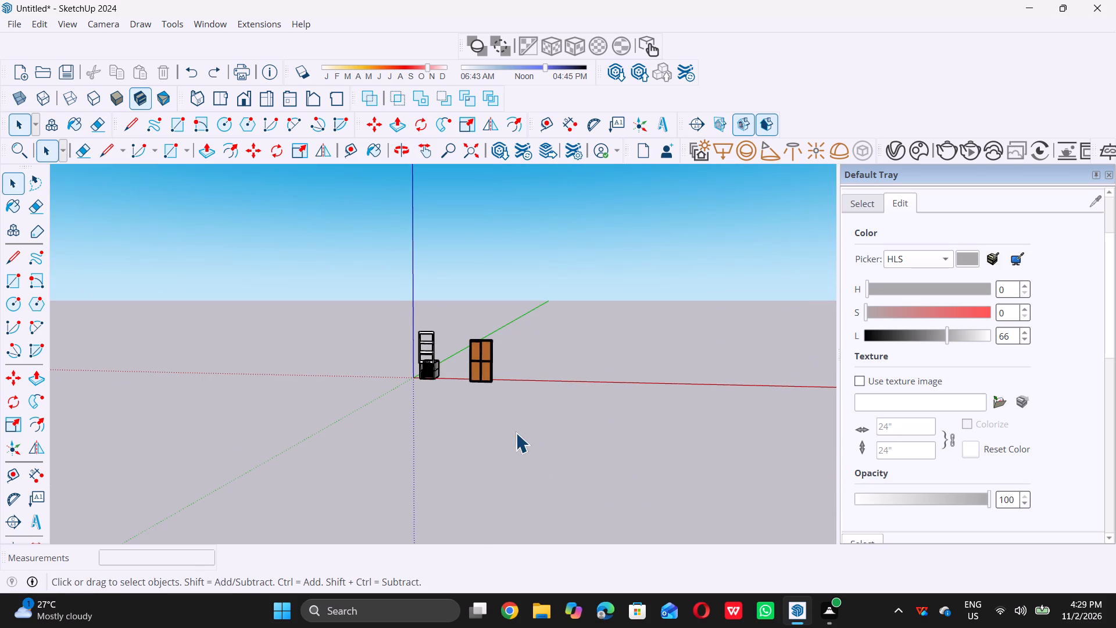
key("ctrl+z")
Reopen 3D Warehouse and examine the WINDOW GLASS models for a different window suited to the shop front.
double_click(505, 147)
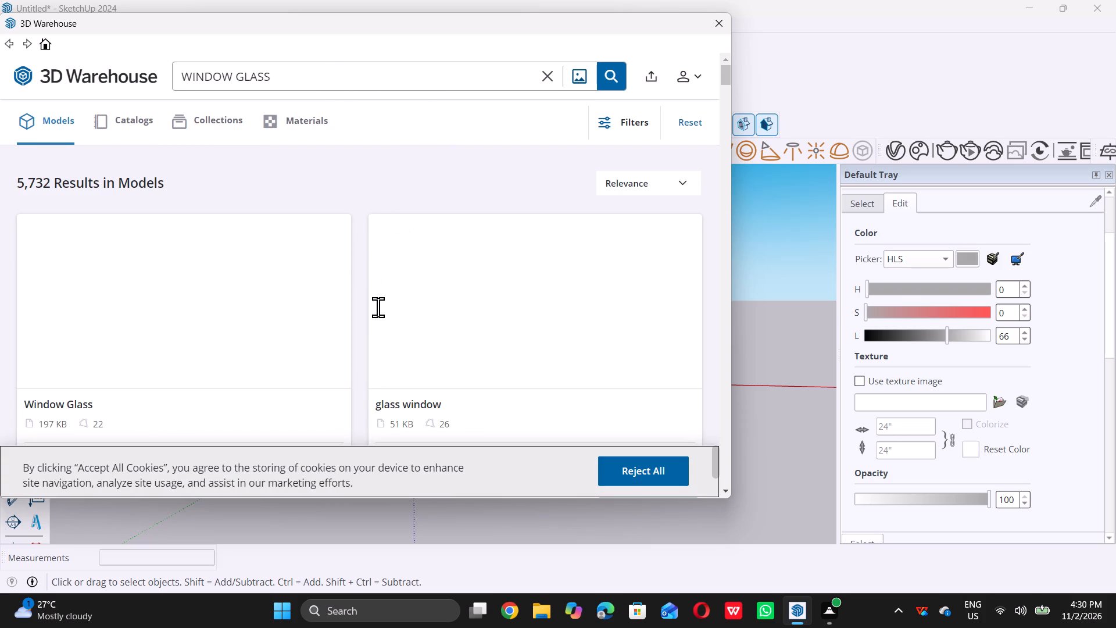
scroll(376, 309, "down", 3)
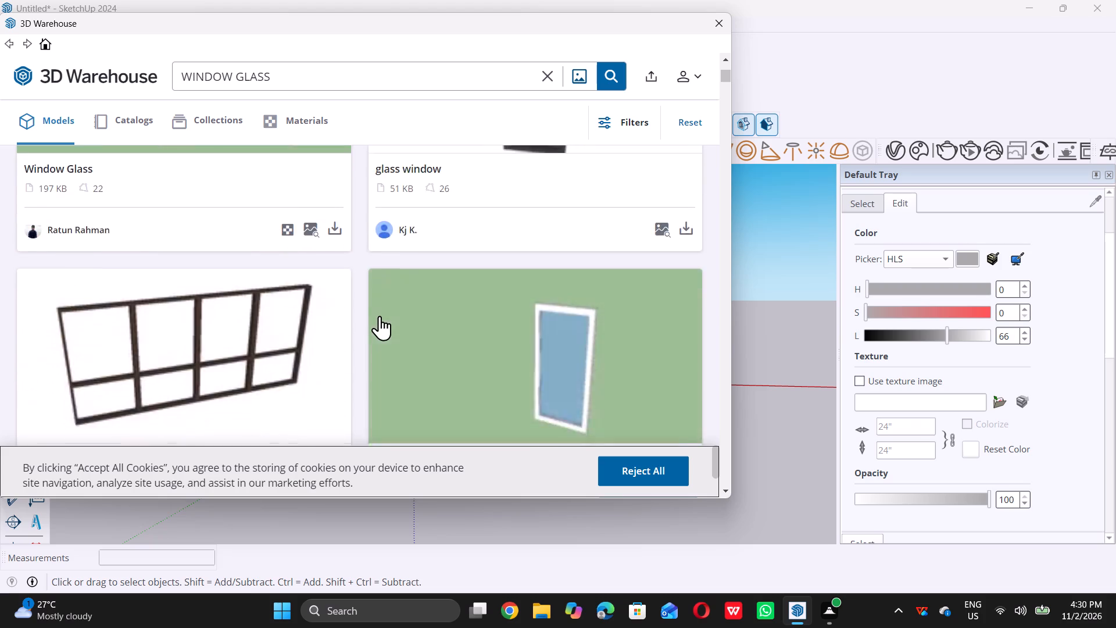
scroll(380, 316, "down", 7)
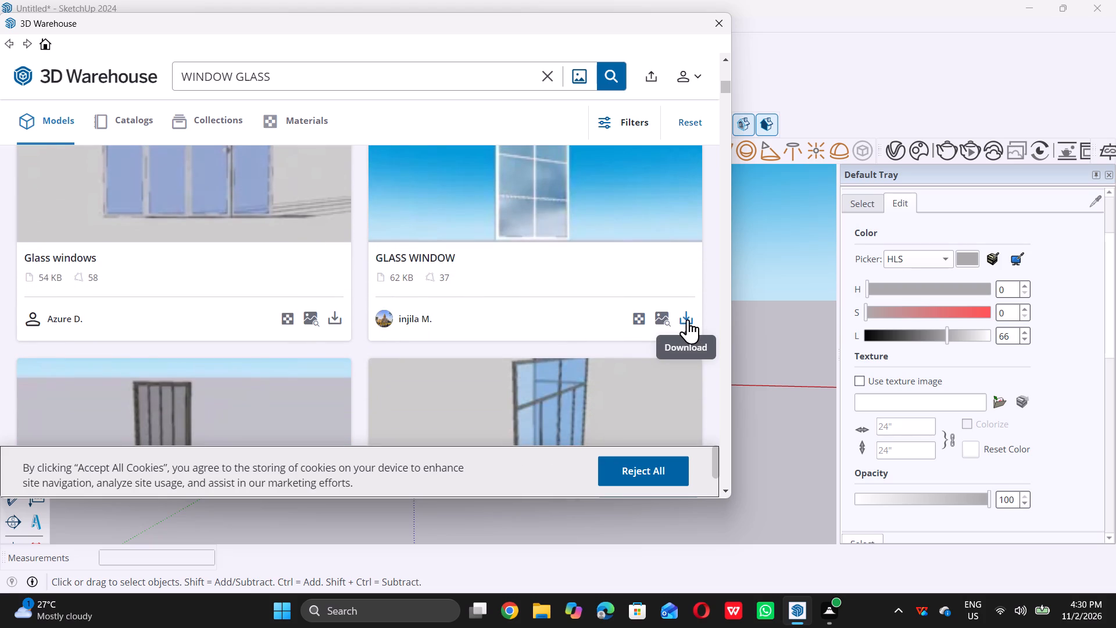
scroll(684, 317, "down", 1)
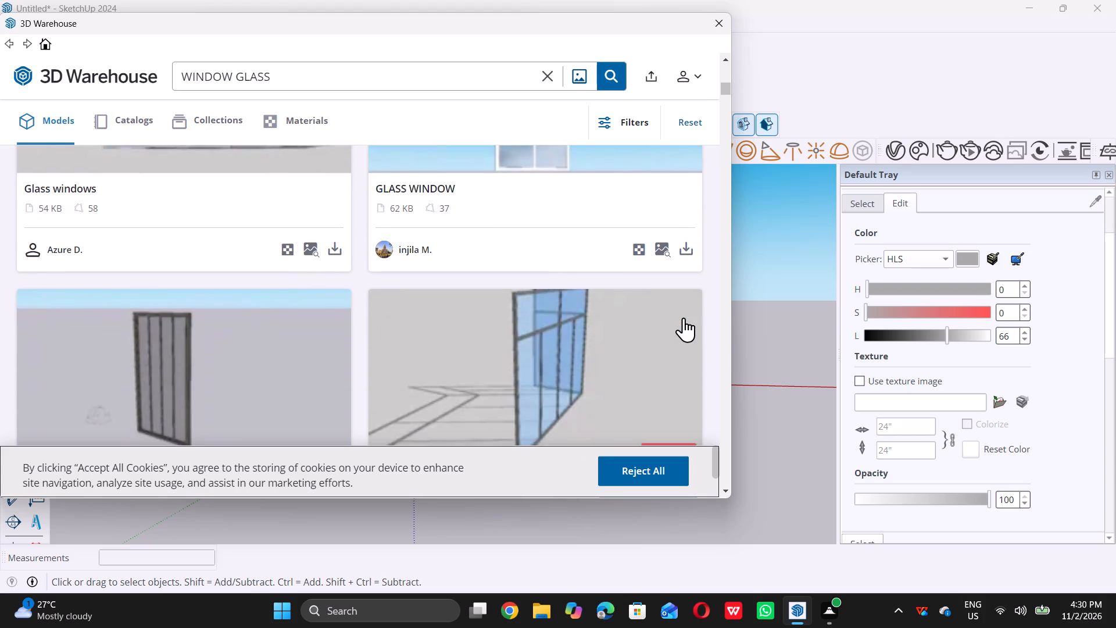
scroll(684, 317, "down", 5)
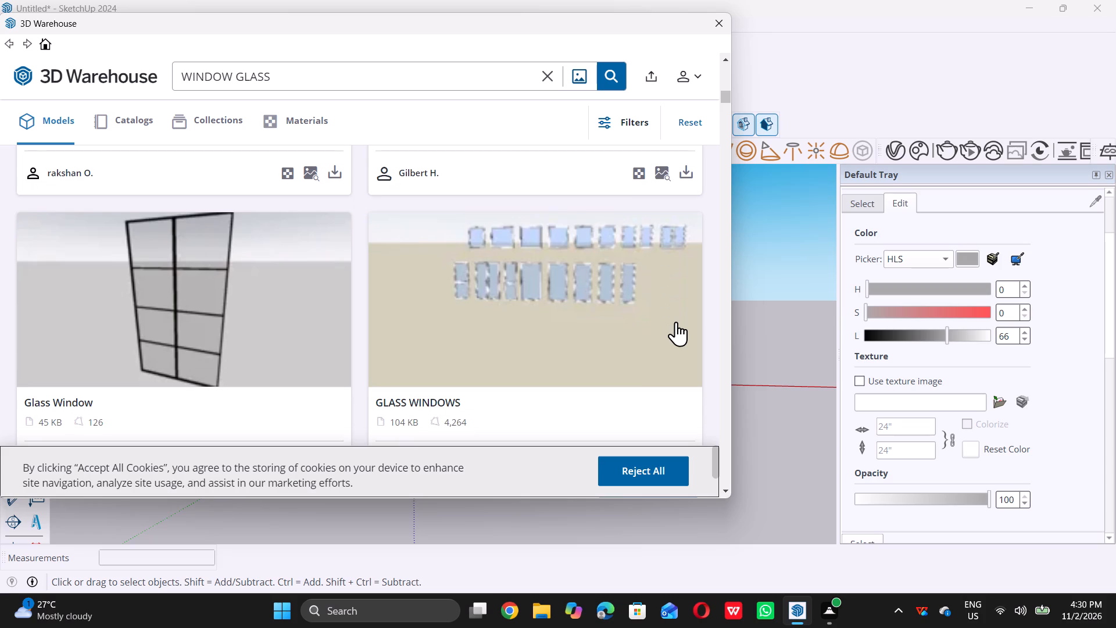
scroll(676, 322, "up", 7)
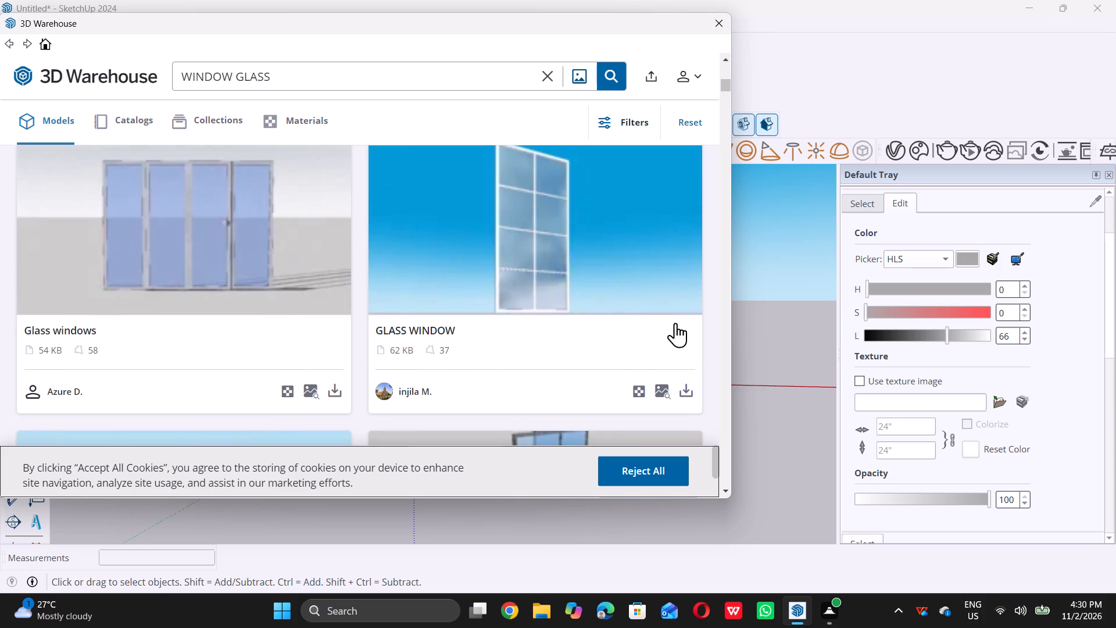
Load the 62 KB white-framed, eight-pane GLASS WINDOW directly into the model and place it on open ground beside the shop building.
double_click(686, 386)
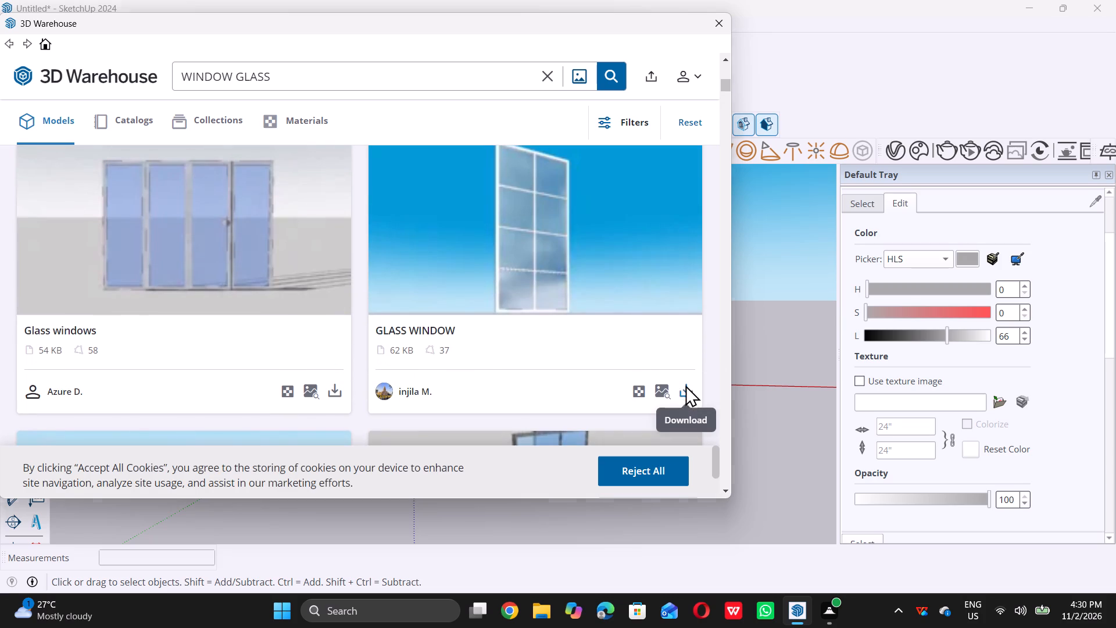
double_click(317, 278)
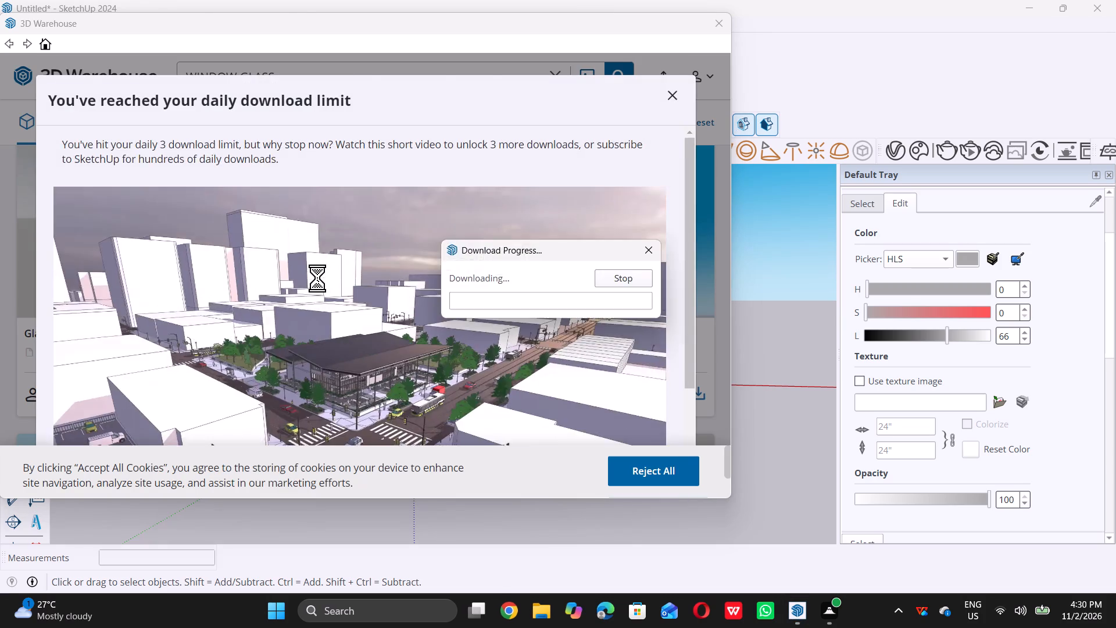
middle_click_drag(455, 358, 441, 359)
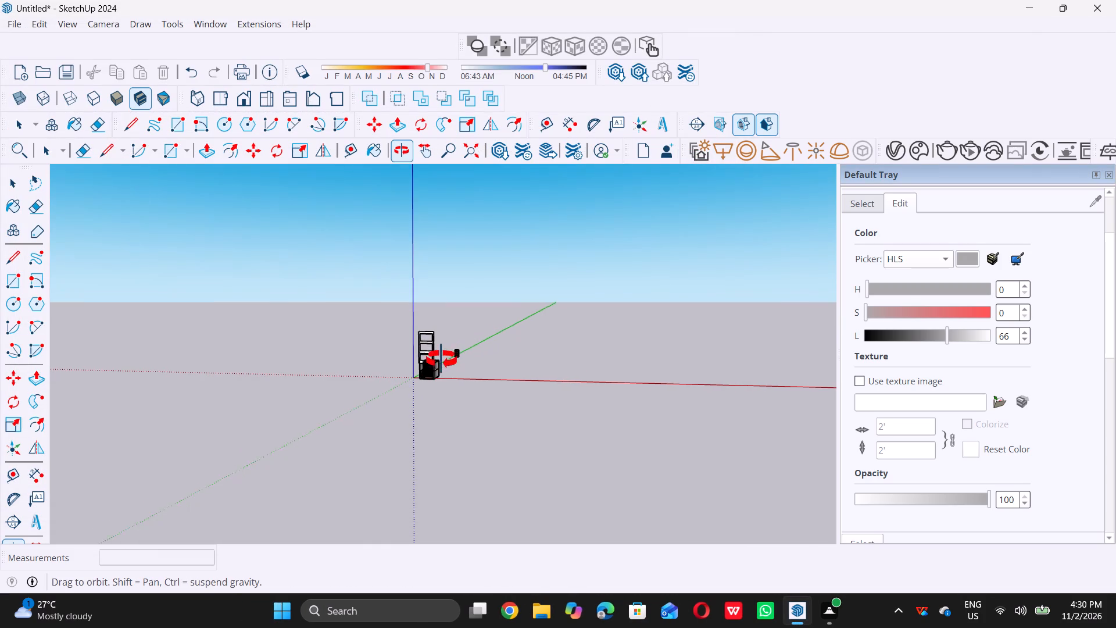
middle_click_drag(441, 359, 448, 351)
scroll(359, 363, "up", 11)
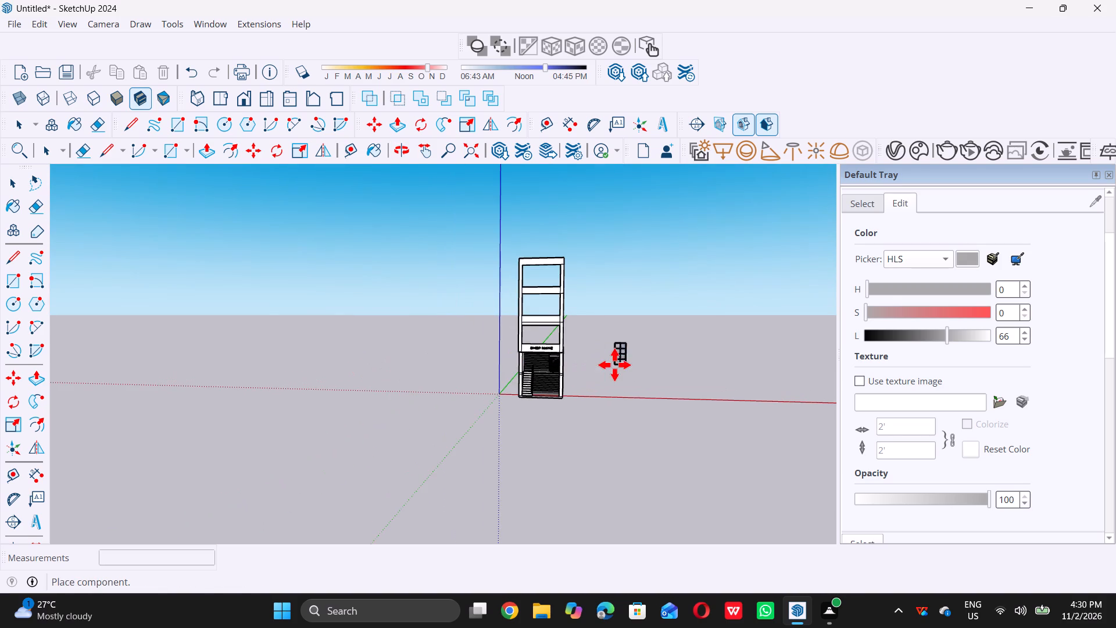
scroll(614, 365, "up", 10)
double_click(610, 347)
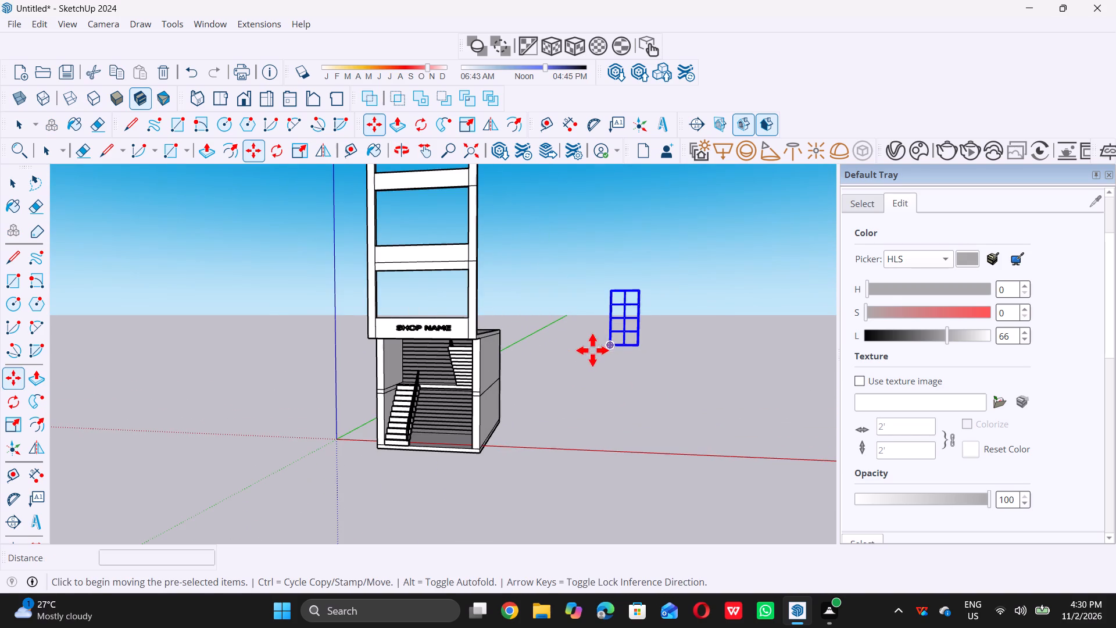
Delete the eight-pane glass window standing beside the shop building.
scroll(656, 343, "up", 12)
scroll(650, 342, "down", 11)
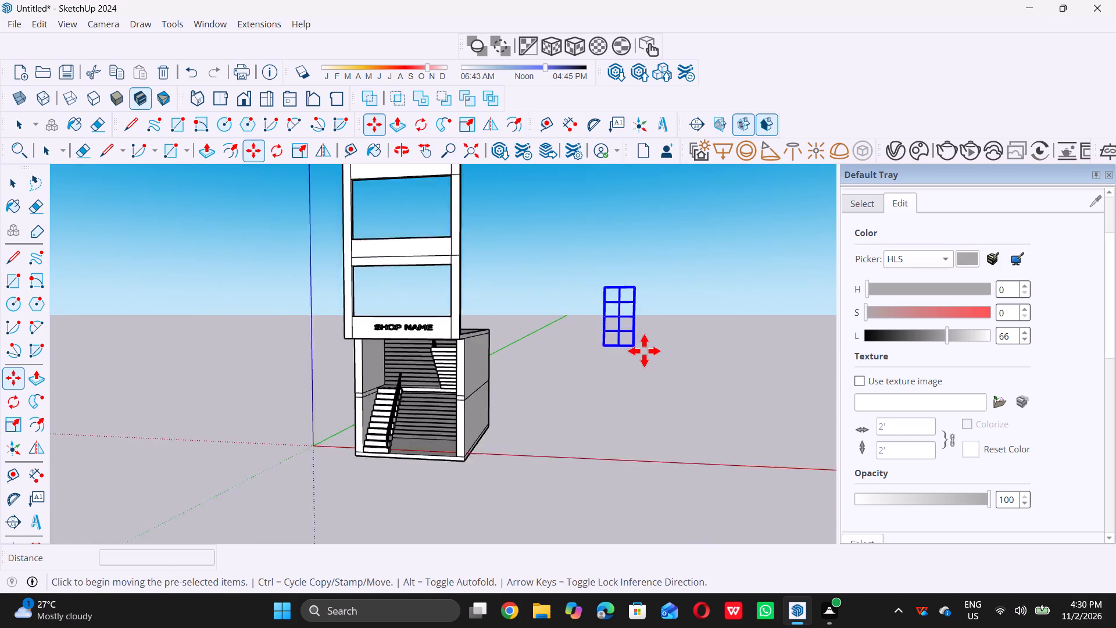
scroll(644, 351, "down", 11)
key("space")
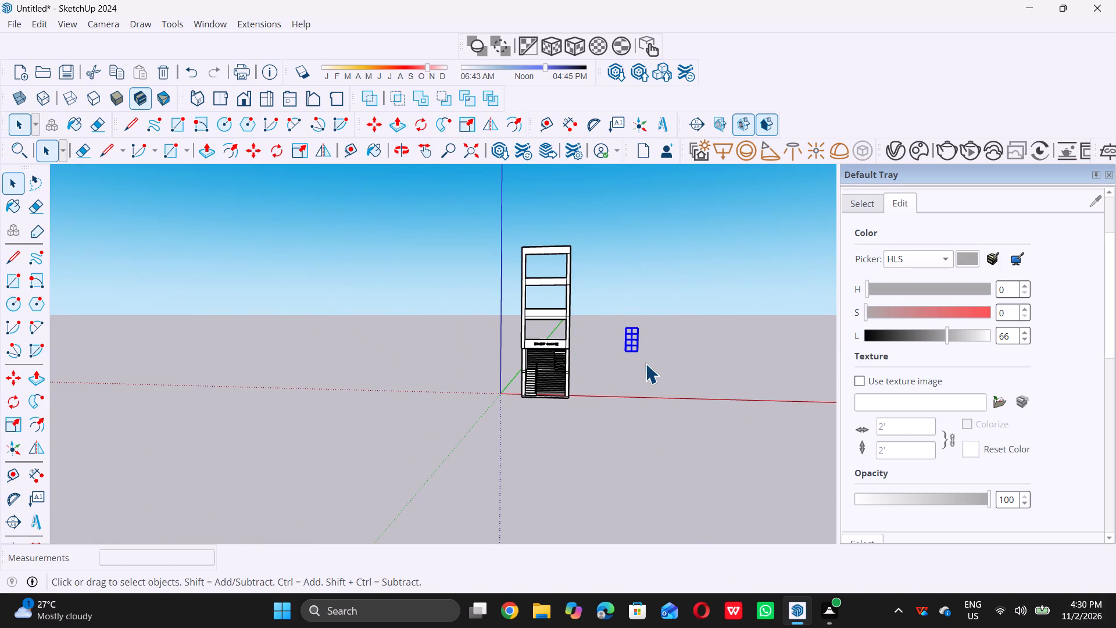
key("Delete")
Draw a rectangle about 17' 2" by 8' 7" closing the front frame opening directly above the SHOP NAME beam.
middle_click_drag(531, 287, 524, 330)
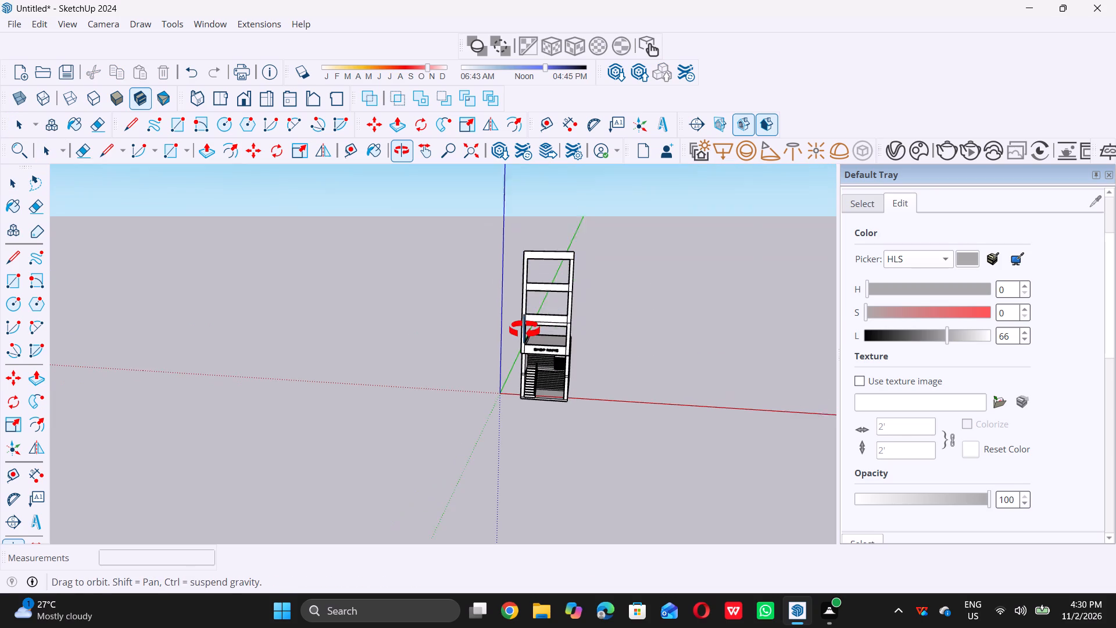
middle_click_drag(524, 330, 524, 332)
scroll(536, 326, "up", 11)
scroll(410, 327, "down", 2)
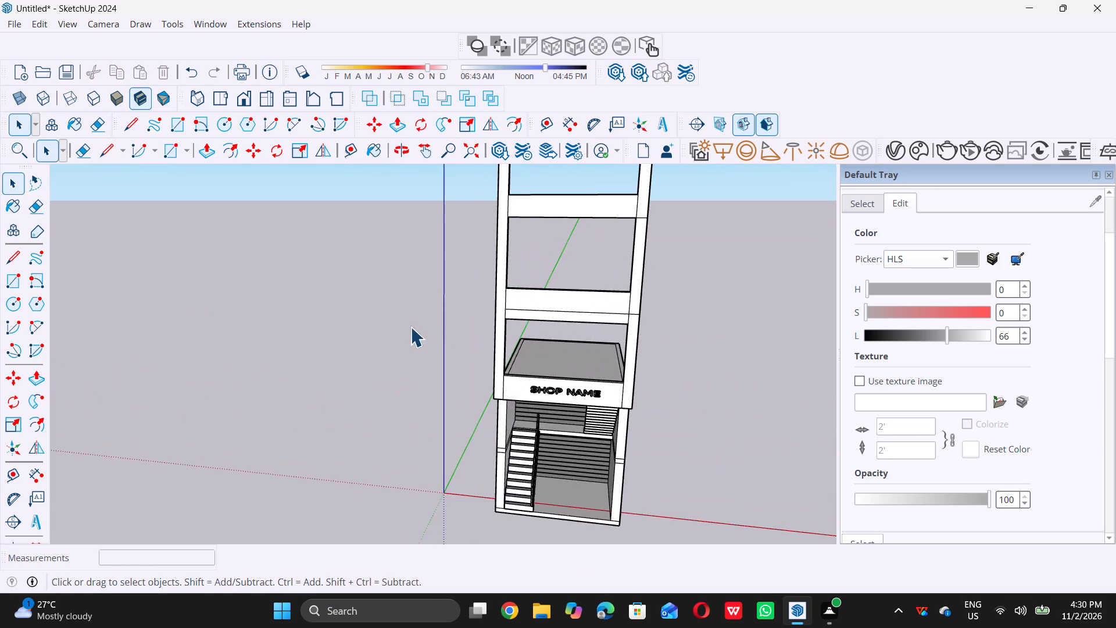
scroll(410, 327, "down", 4)
middle_click_drag(478, 355, 516, 334)
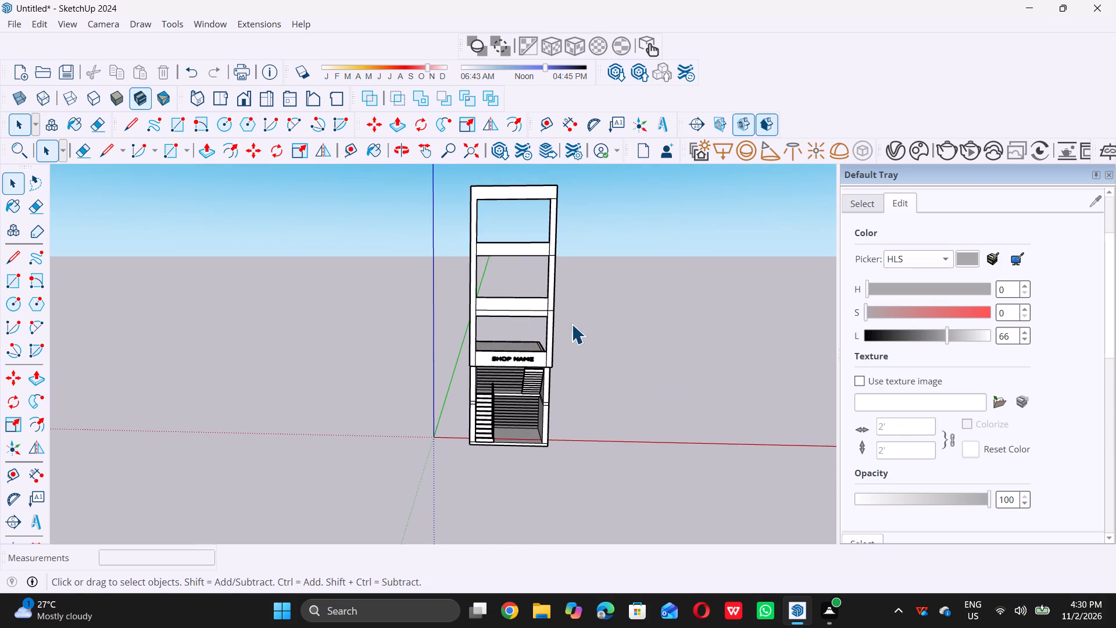
scroll(571, 323, "up", 5)
scroll(438, 317, "up", 11)
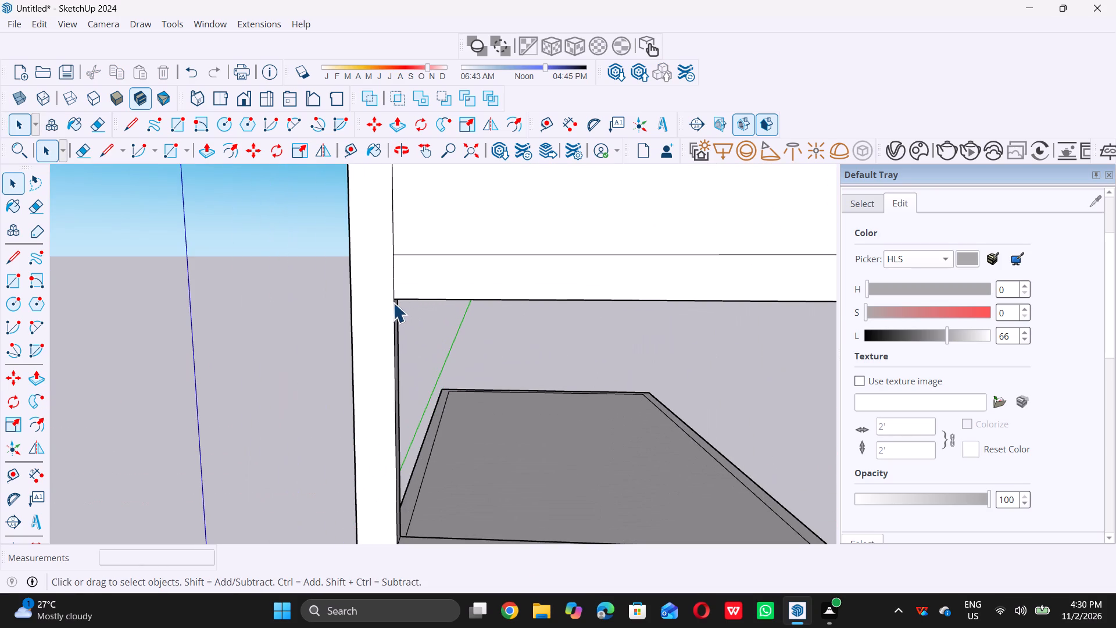
key("r")
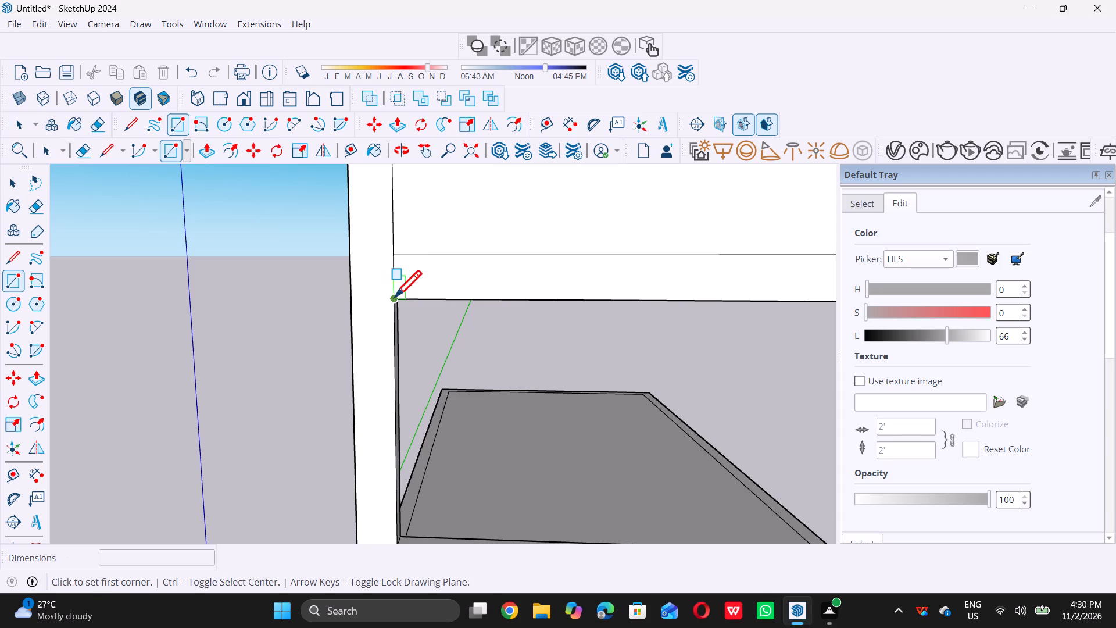
left_click(395, 297)
scroll(394, 297, "down", 9)
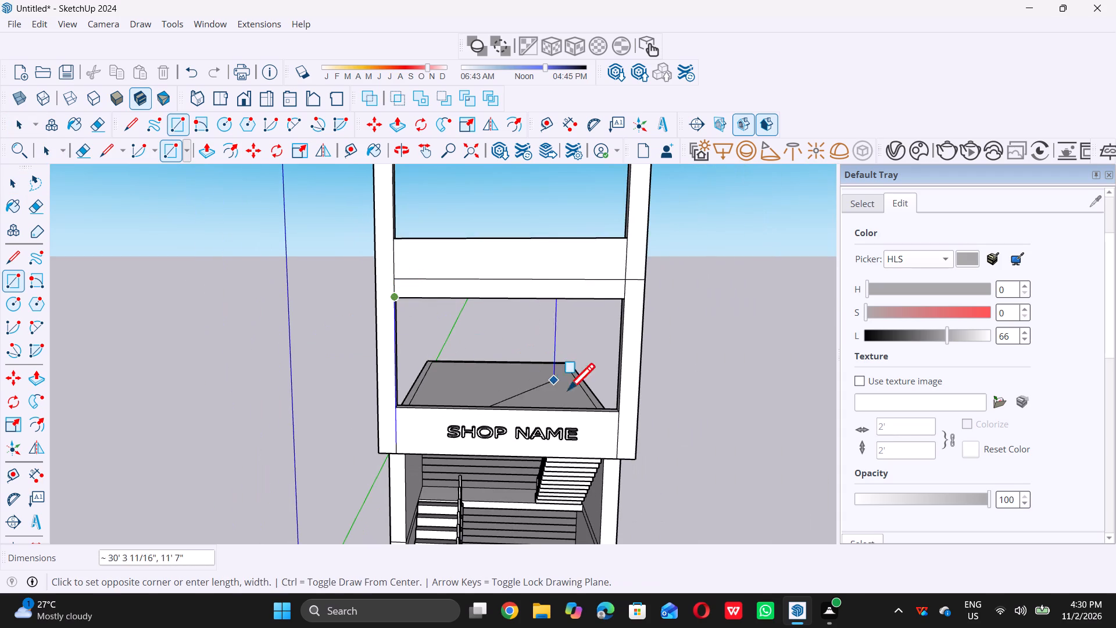
triple_click(615, 411)
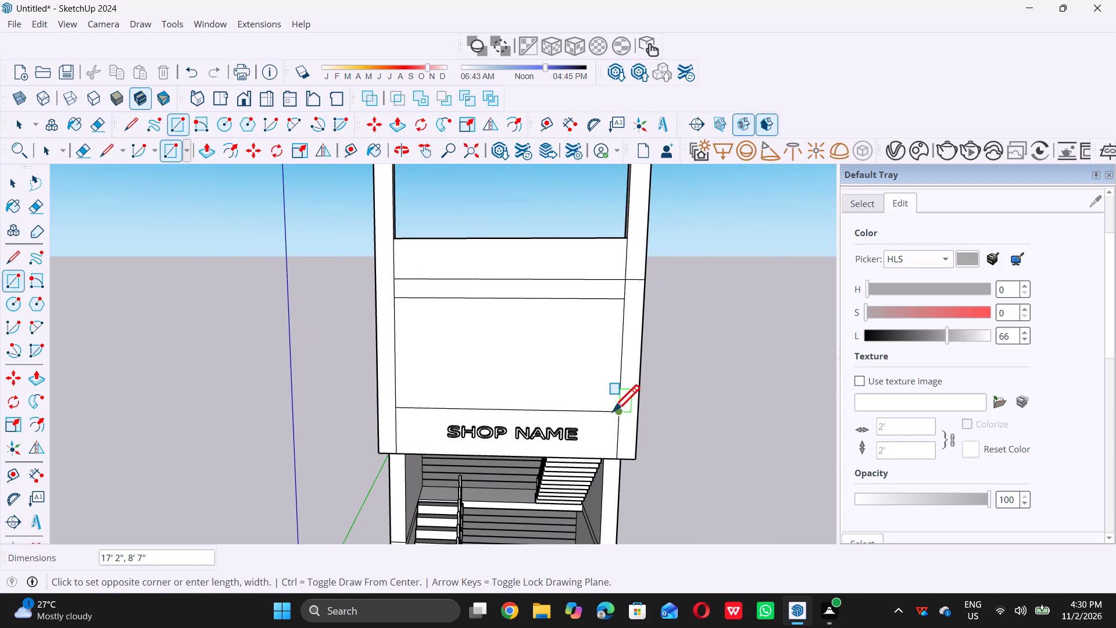
key("space")
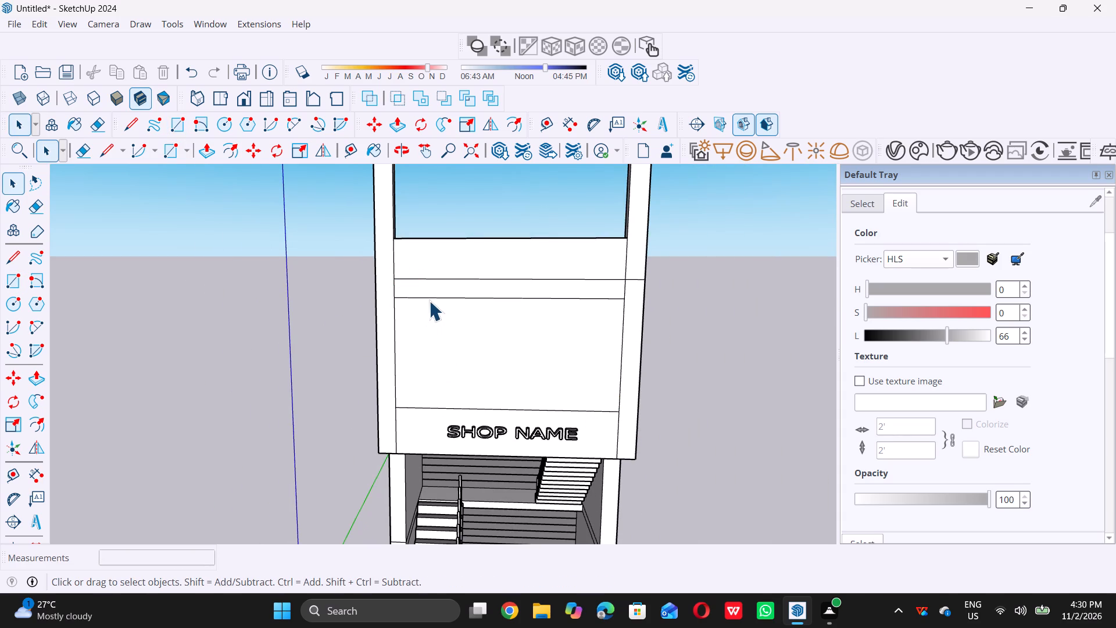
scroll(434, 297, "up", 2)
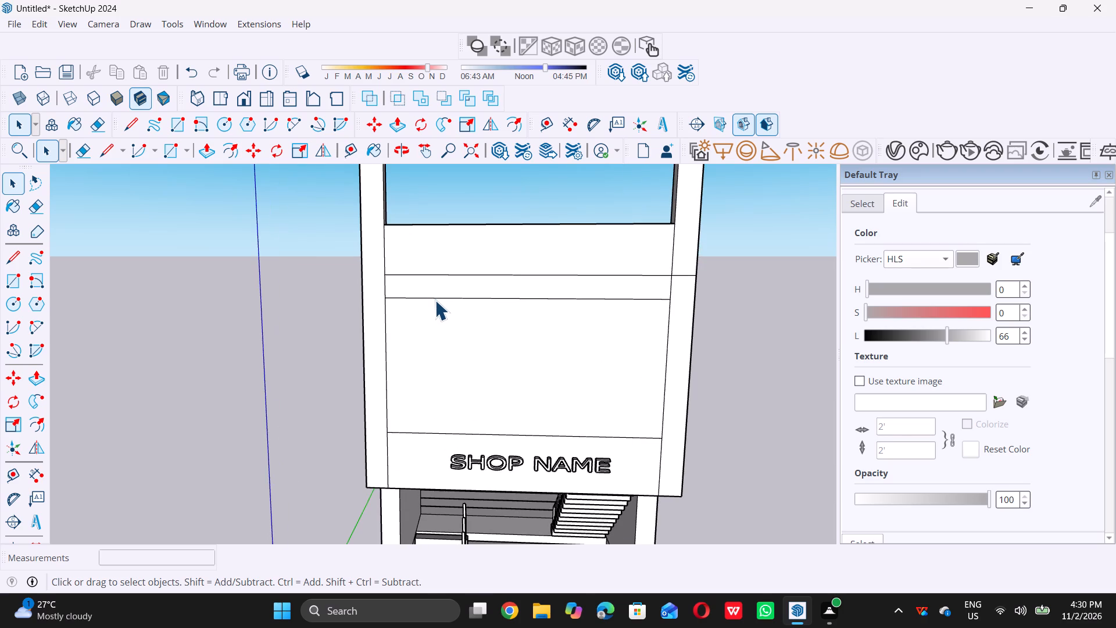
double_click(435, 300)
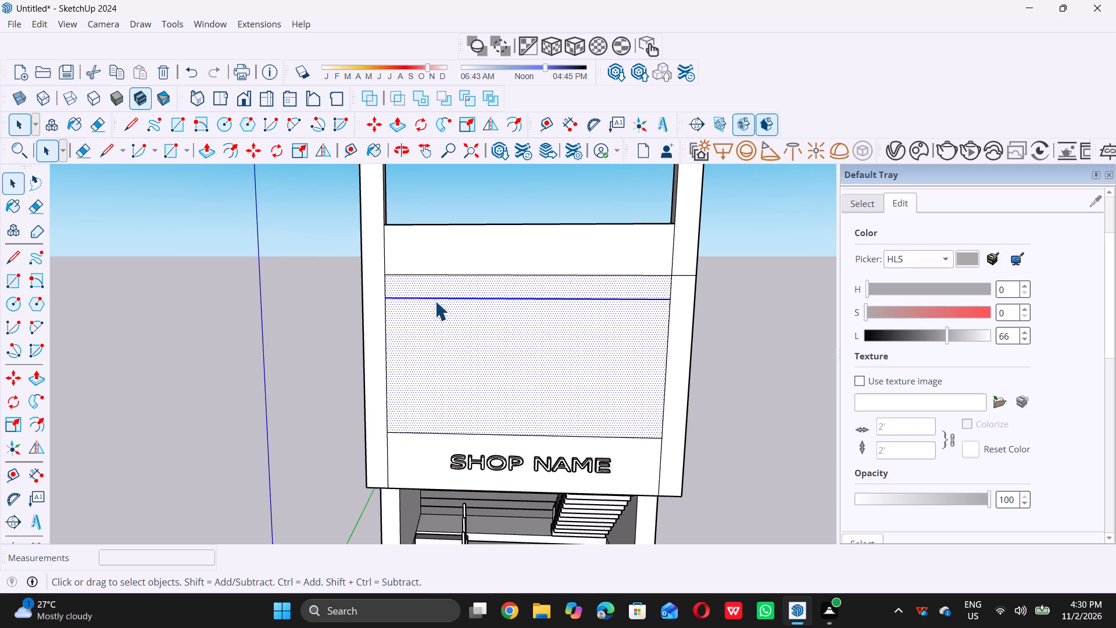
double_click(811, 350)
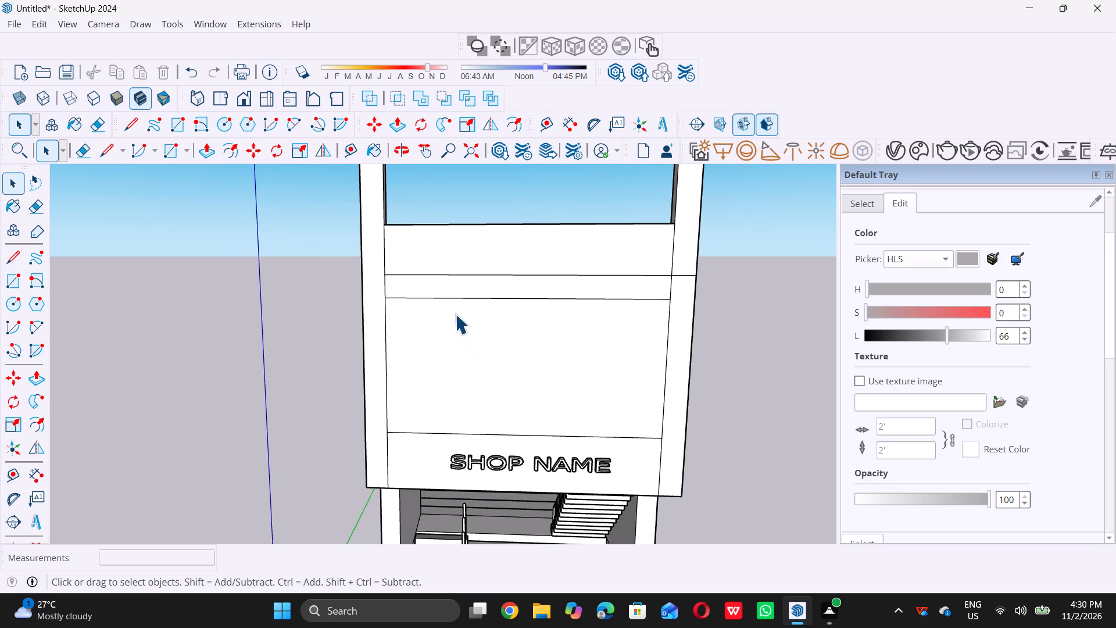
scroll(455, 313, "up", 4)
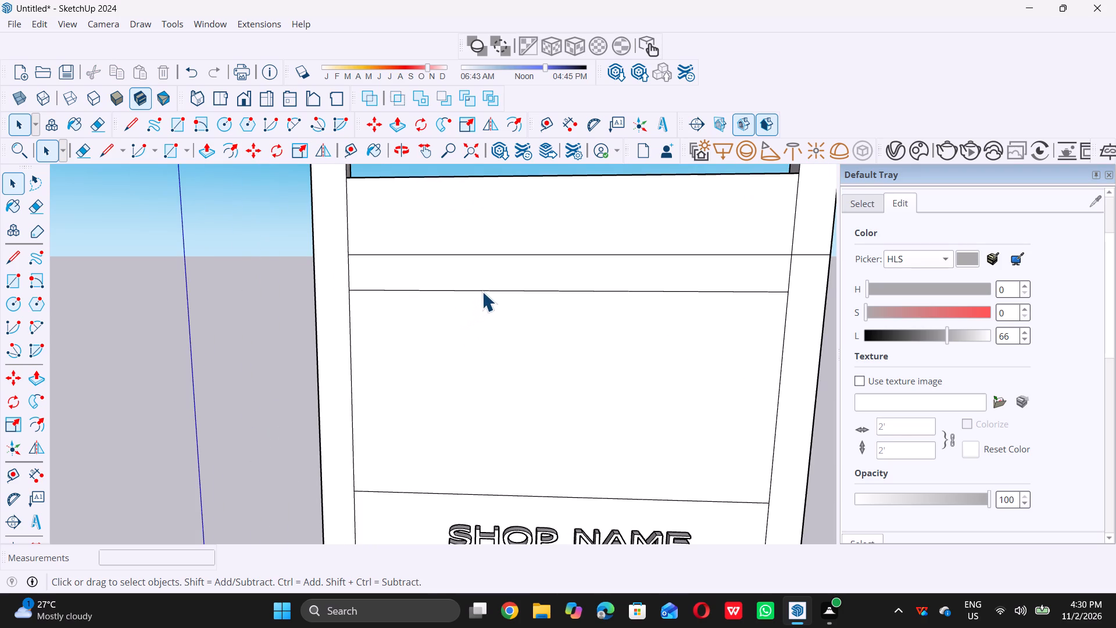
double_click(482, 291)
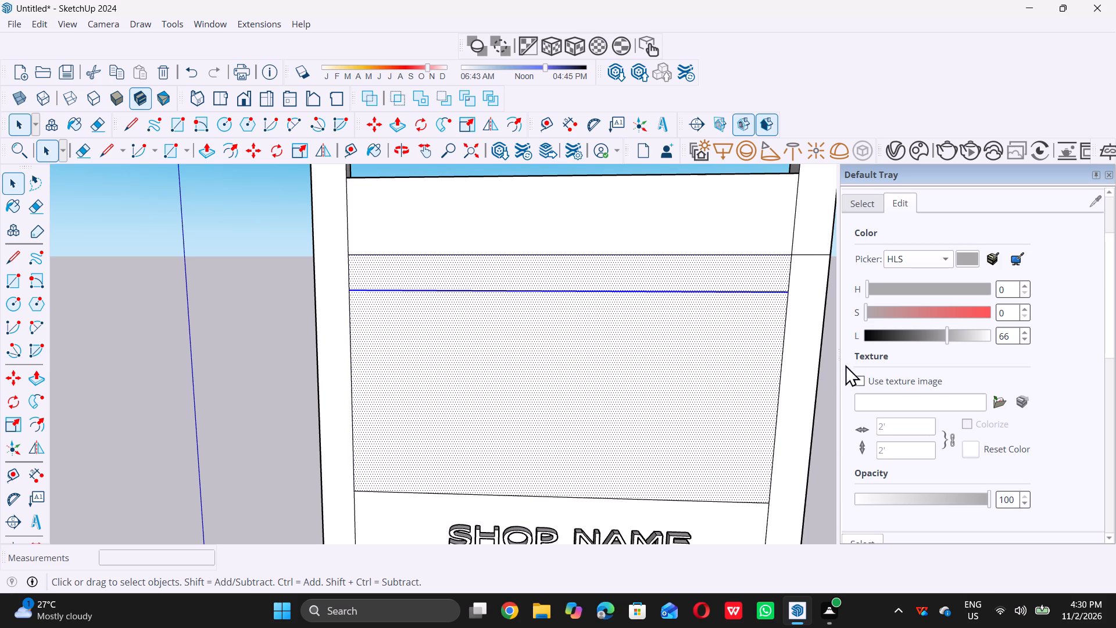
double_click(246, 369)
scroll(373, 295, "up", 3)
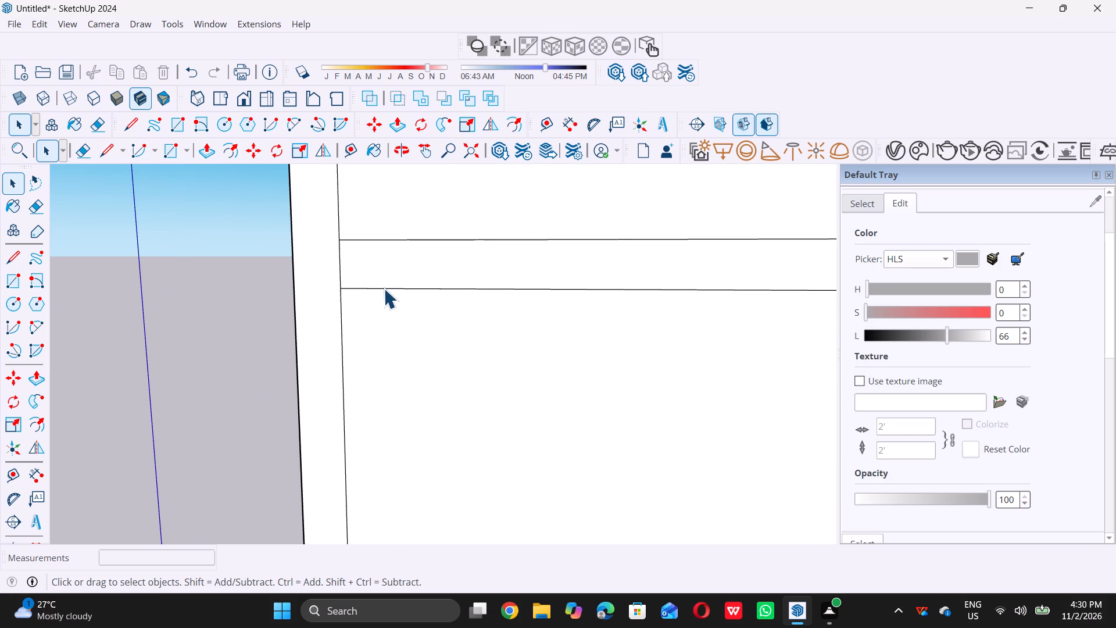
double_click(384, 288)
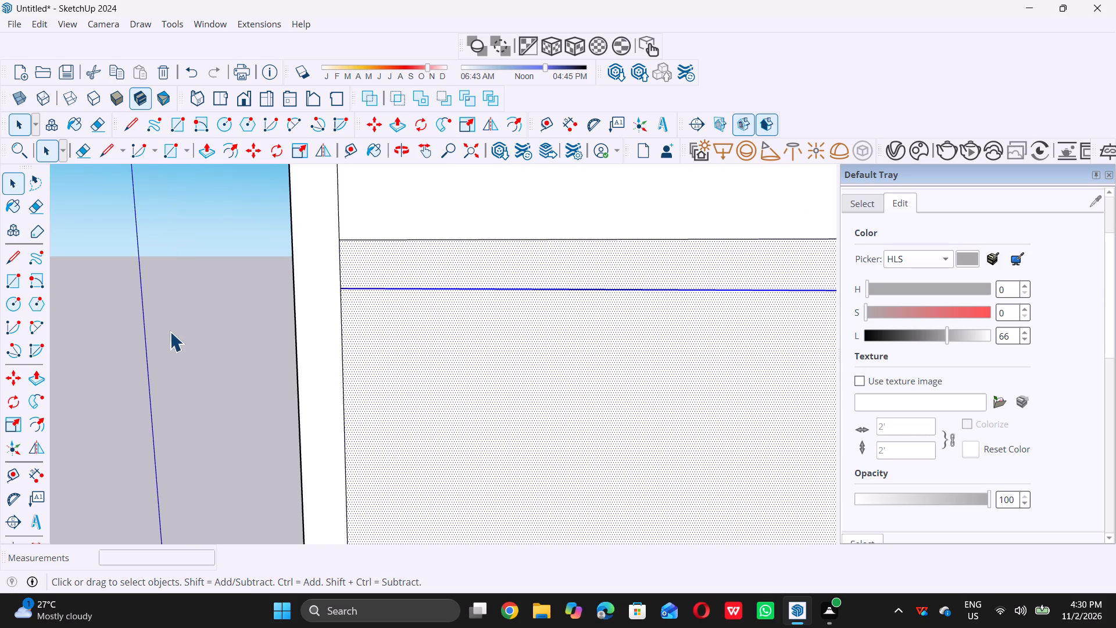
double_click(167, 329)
Copy the four outline edges of the panel above the SHOP NAME beam about 47' sideways onto open space beside the building.
scroll(370, 303, "up", 4)
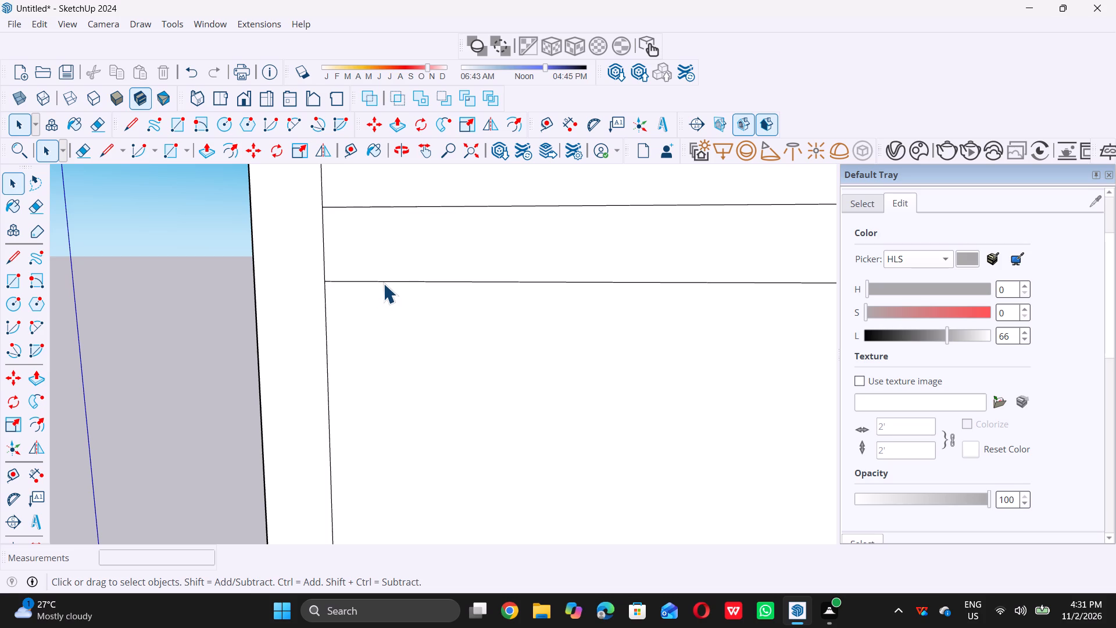
left_click(384, 281)
left_click(326, 329, "ctrl")
scroll(328, 329, "down", 6, "ctrl")
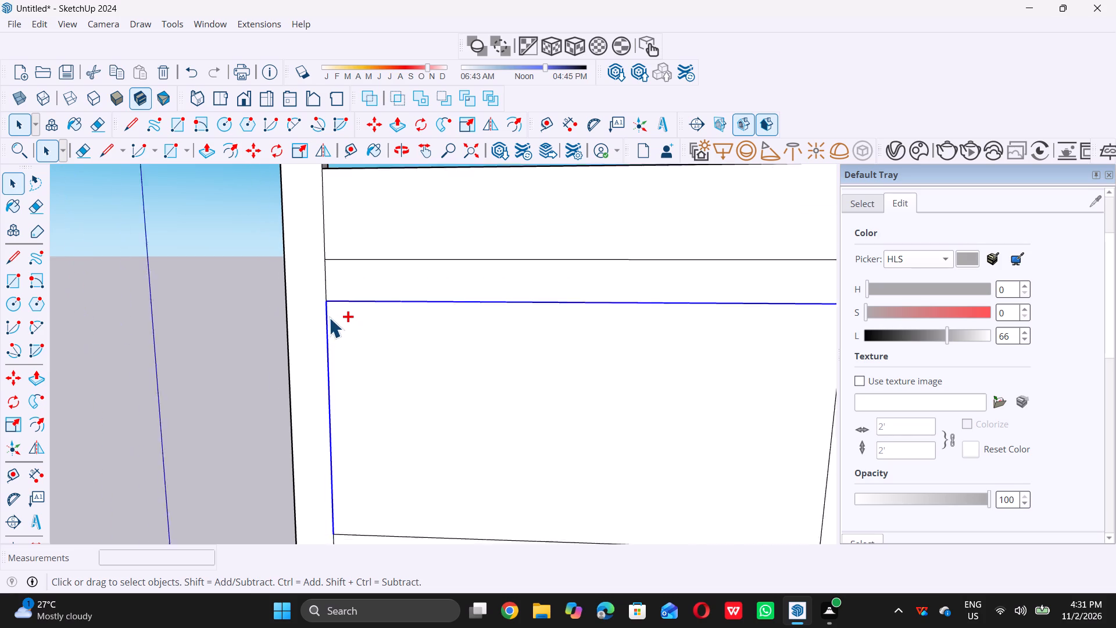
scroll(329, 317, "down", 12, "ctrl")
scroll(347, 394, "up", 10, "ctrl")
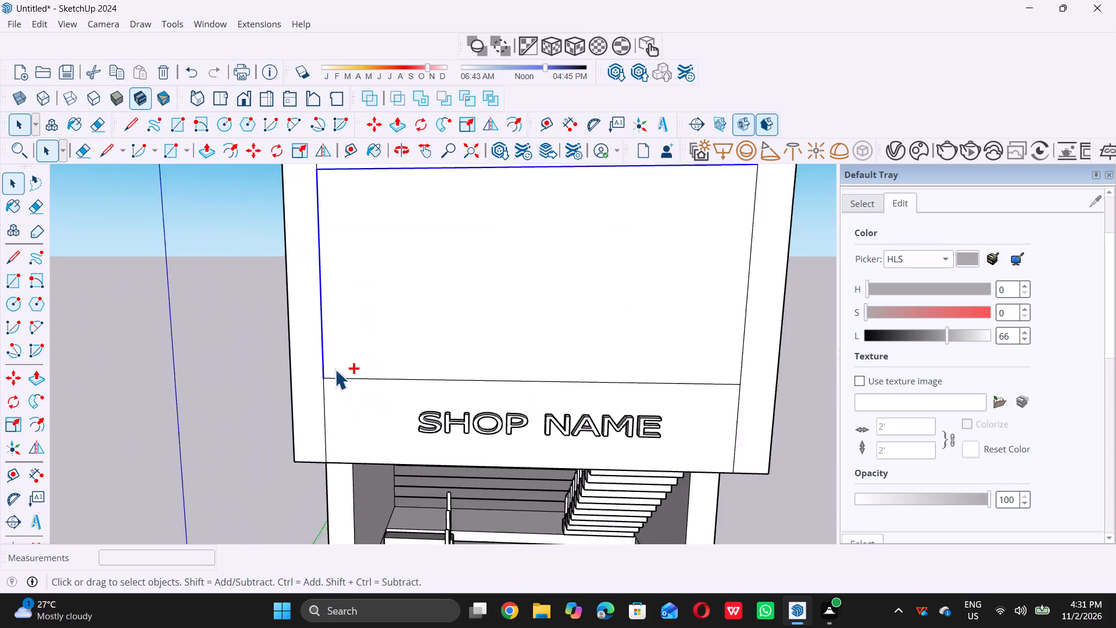
scroll(319, 379, "up", 14, "ctrl")
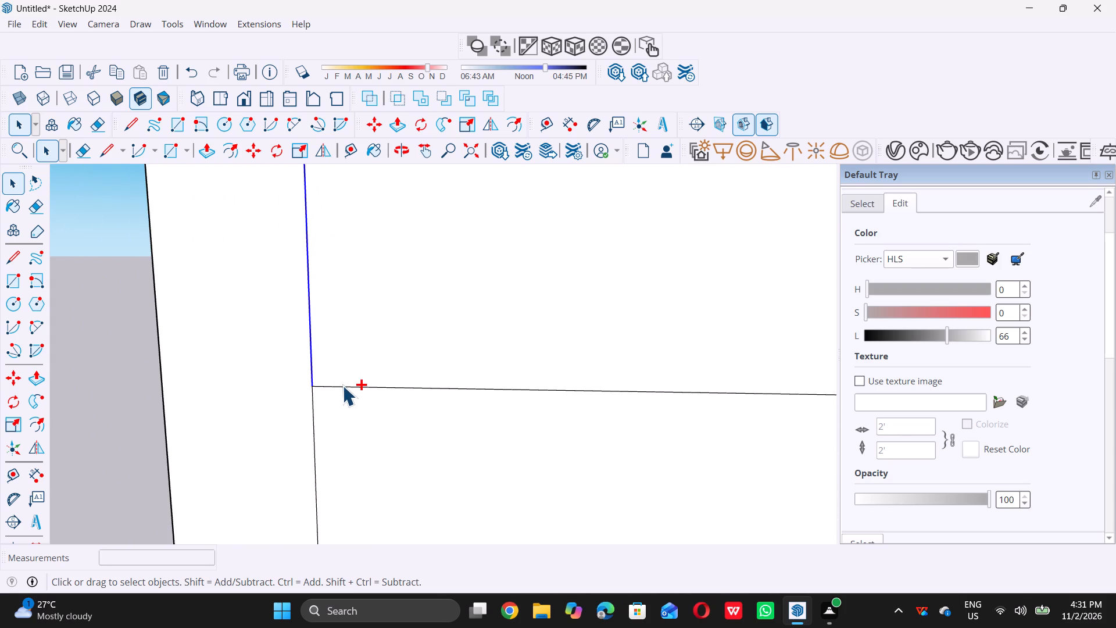
left_click(342, 387, "ctrl")
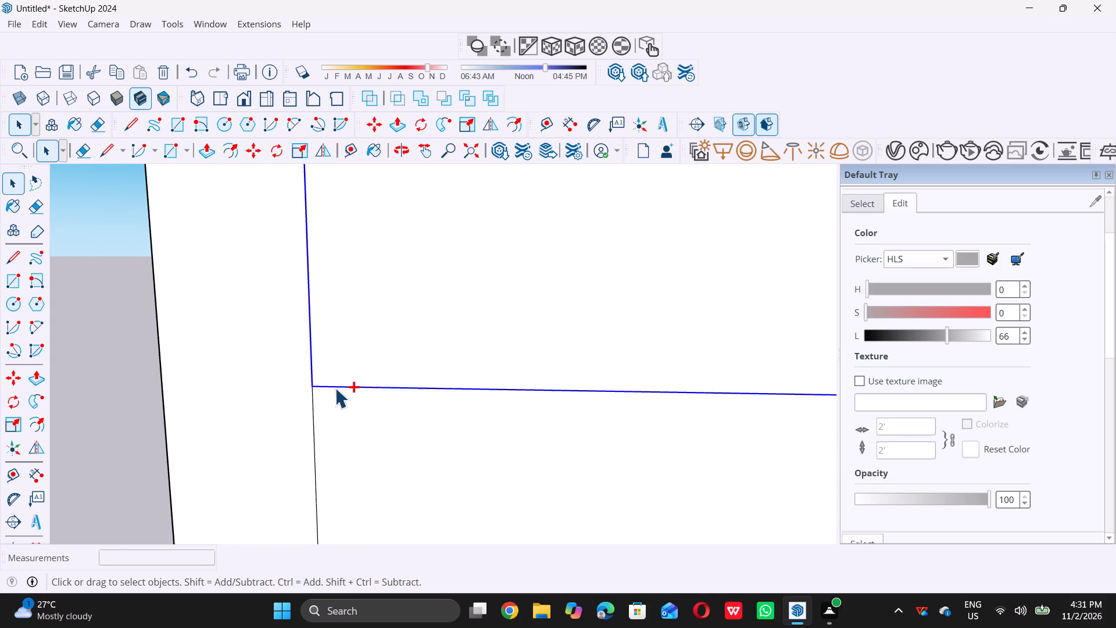
scroll(328, 388, "down", 13, "ctrl")
scroll(447, 374, "down", 8, "ctrl")
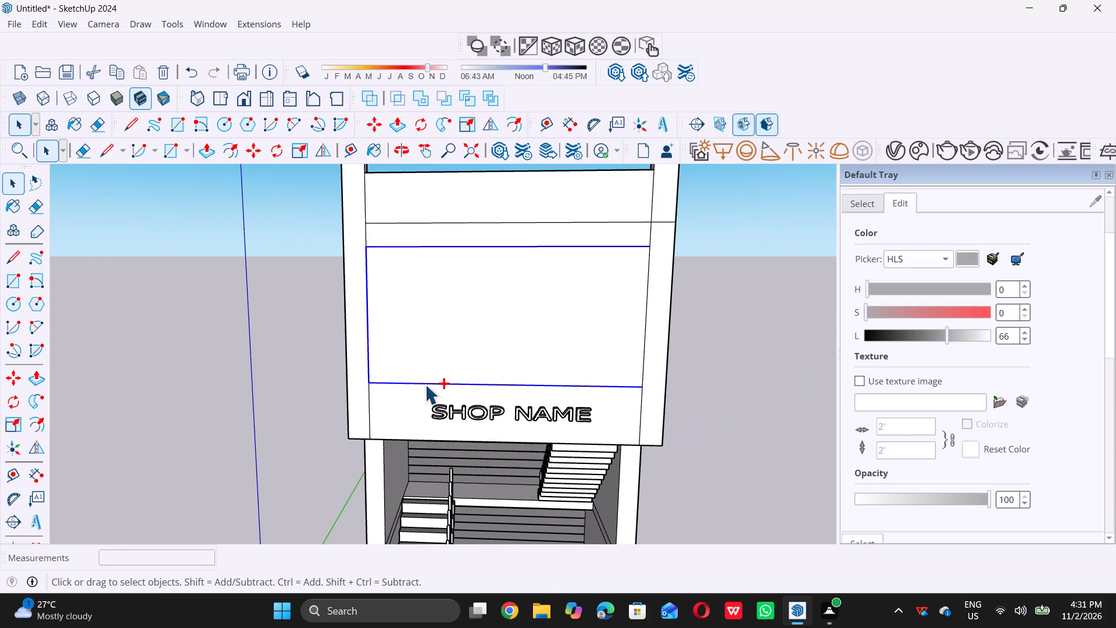
scroll(637, 368, "up", 8, "ctrl")
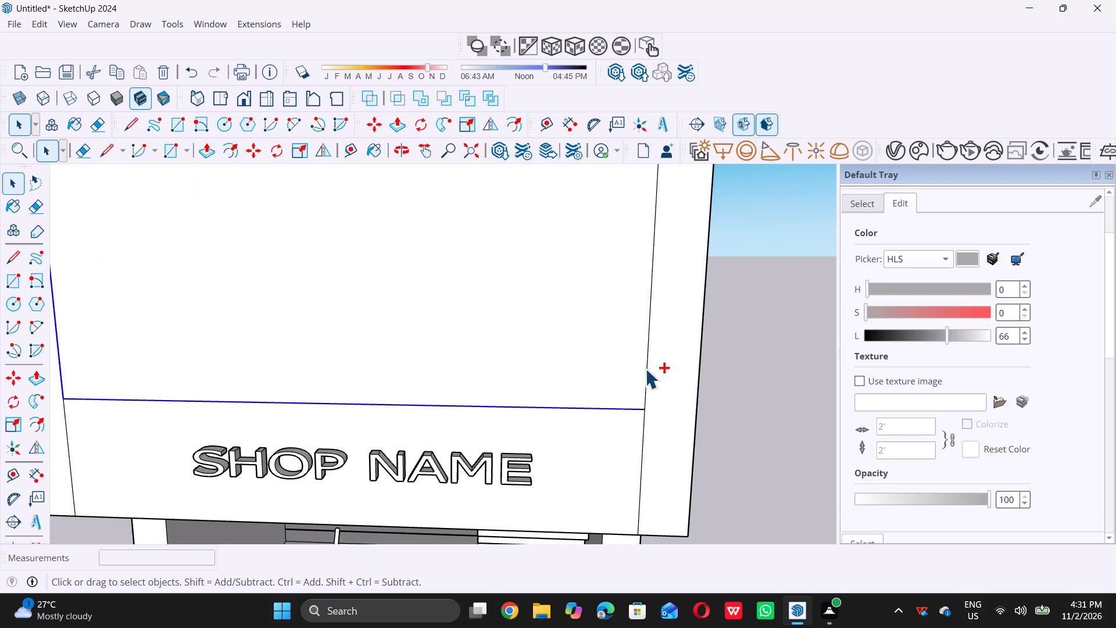
left_click(645, 366, "ctrl")
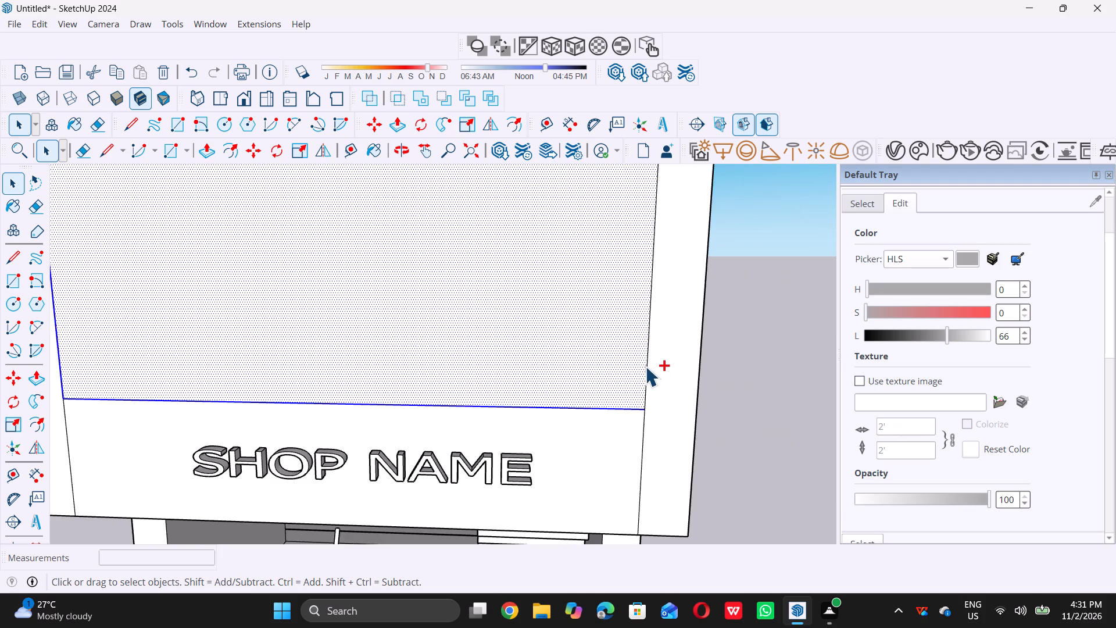
left_click(645, 366, "ctrl")
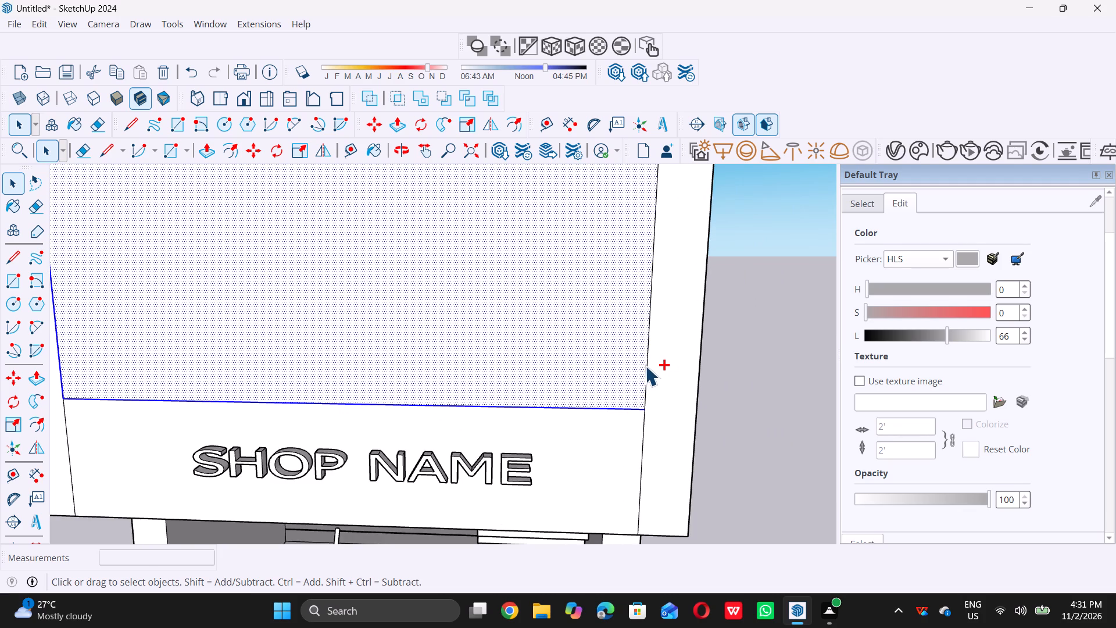
left_click(646, 365, "ctrl")
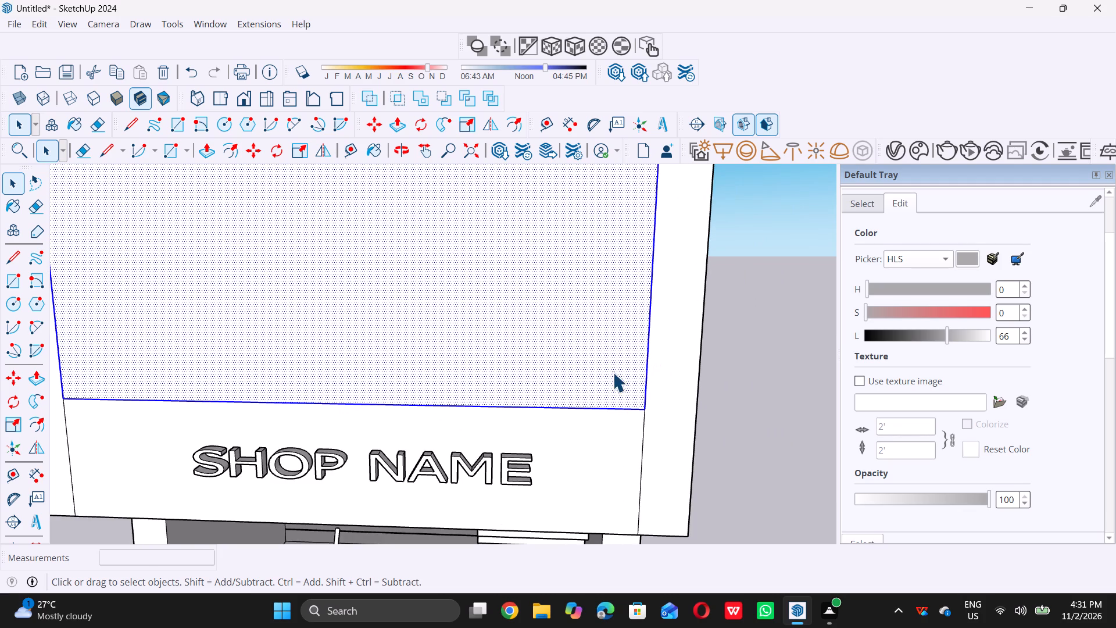
left_click(574, 356, "shift")
scroll(592, 362, "down", 9)
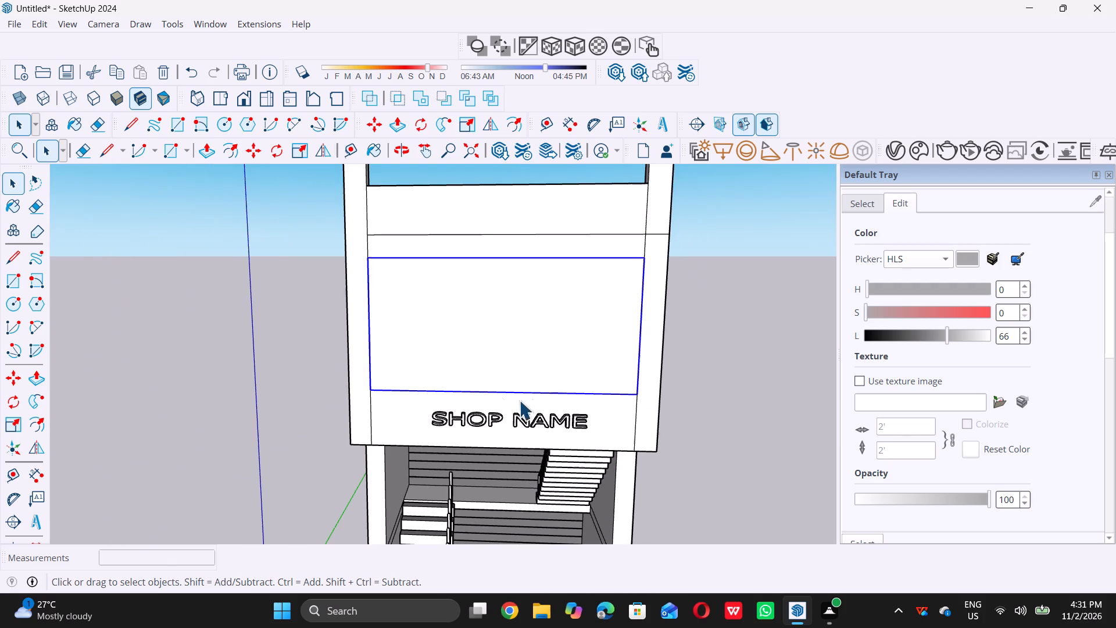
key("m")
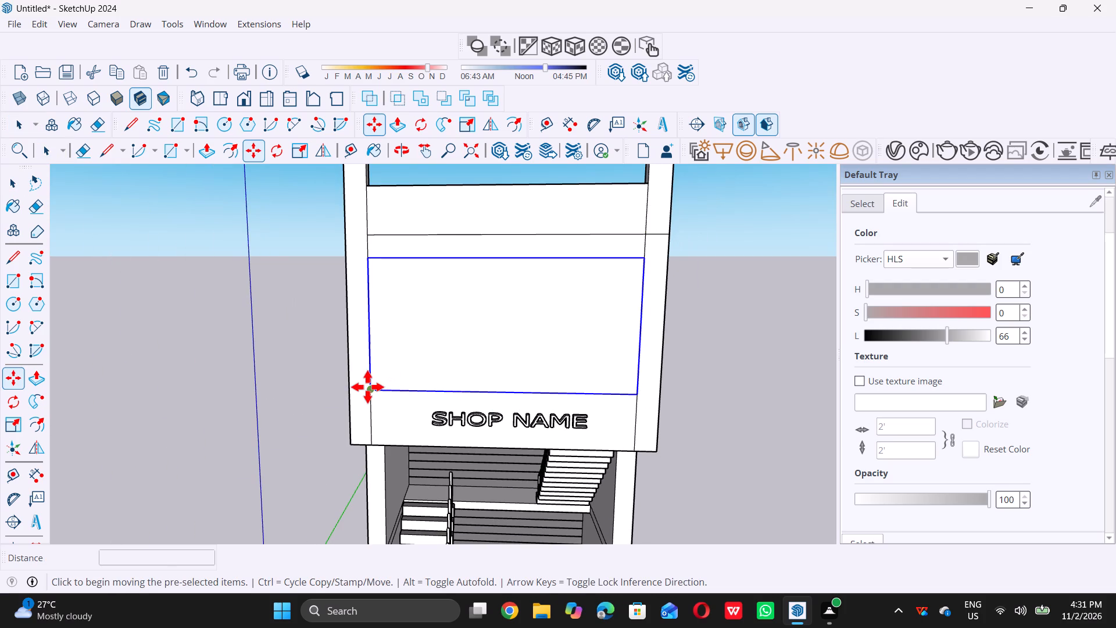
left_click(371, 386)
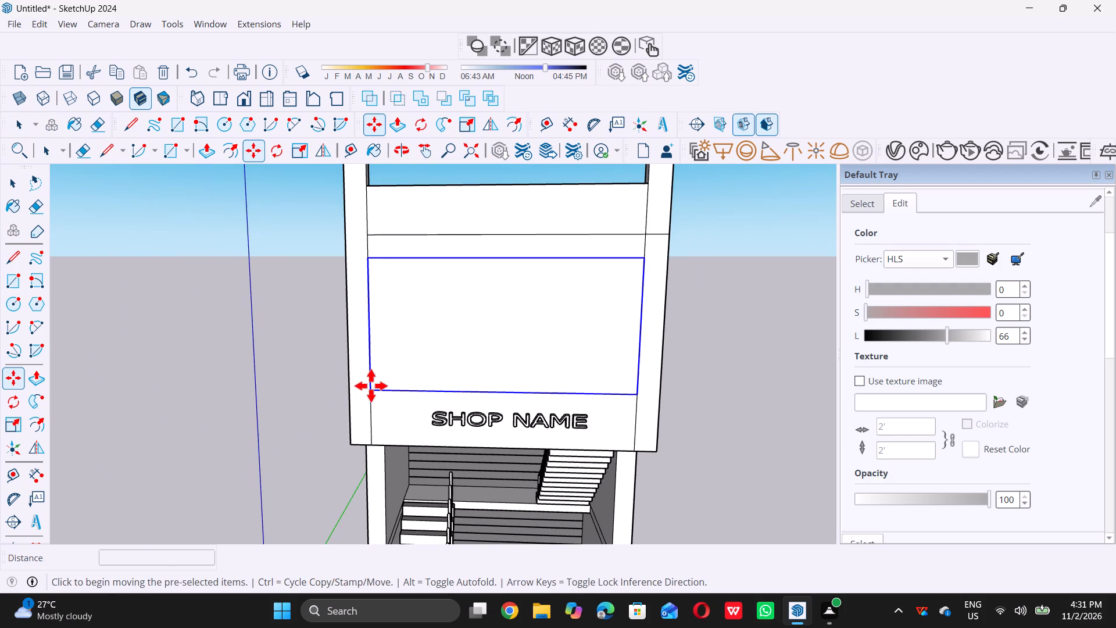
scroll(371, 386, "down", 4)
scroll(608, 399, "down", 2)
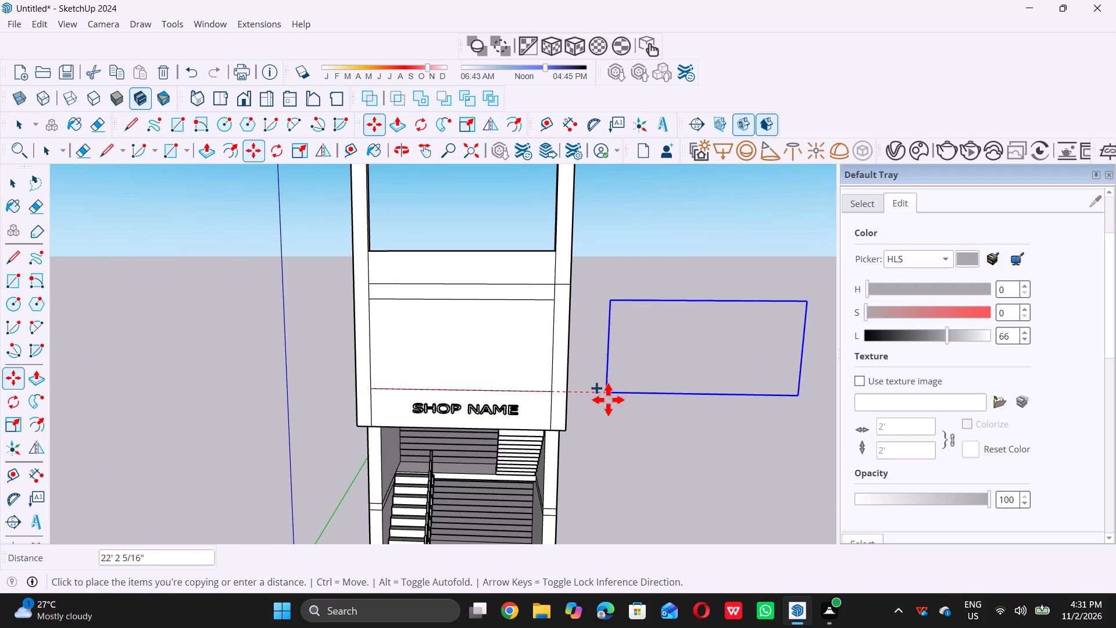
scroll(608, 399, "down", 11)
left_click(663, 393)
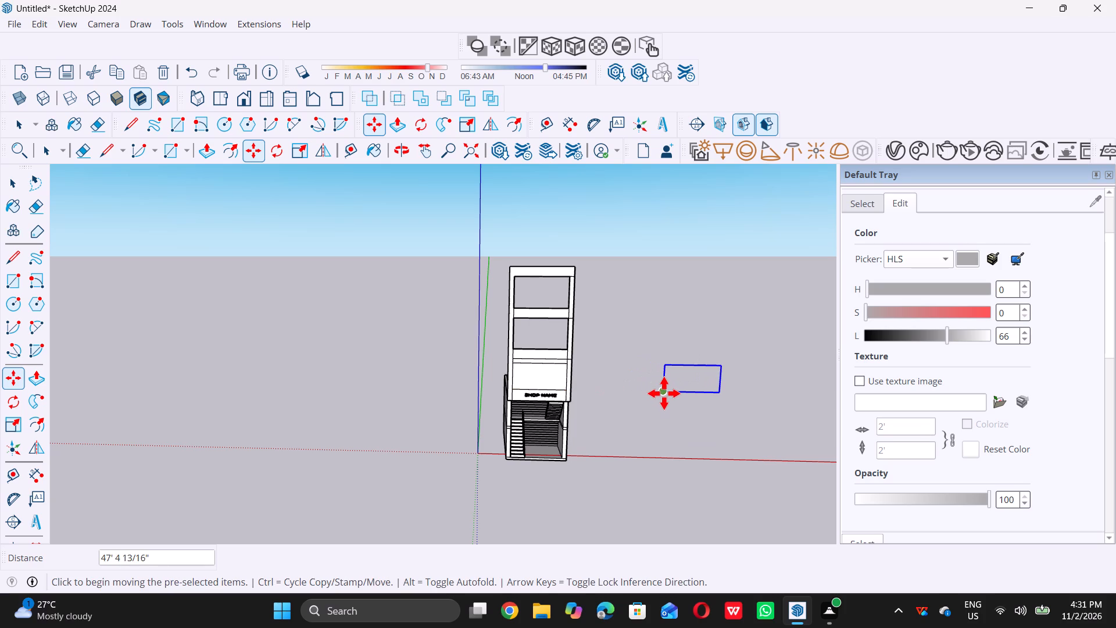
key("space")
triple_click(650, 395)
Delete the face filling the front frame opening directly above the SHOP NAME beam.
scroll(510, 371, "up", 4)
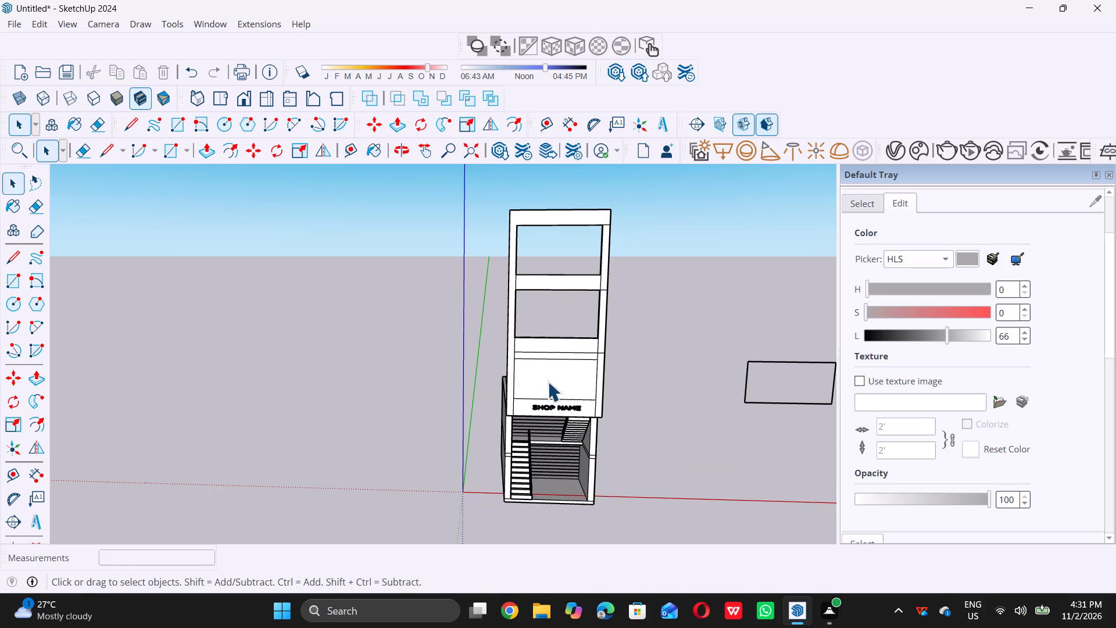
left_click(548, 381)
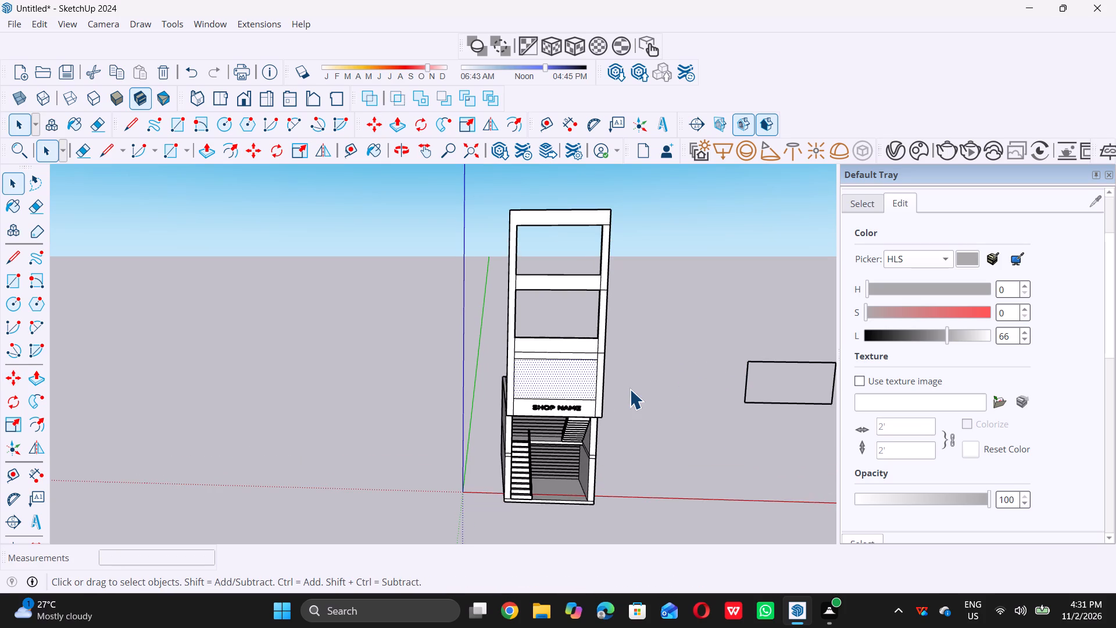
key("Delete")
Draw a 17' 2" by 8' 7" rectangle over the copied outline beside the building to give it a face.
scroll(491, 374, "down", 4)
middle_click_drag(398, 358, 389, 354)
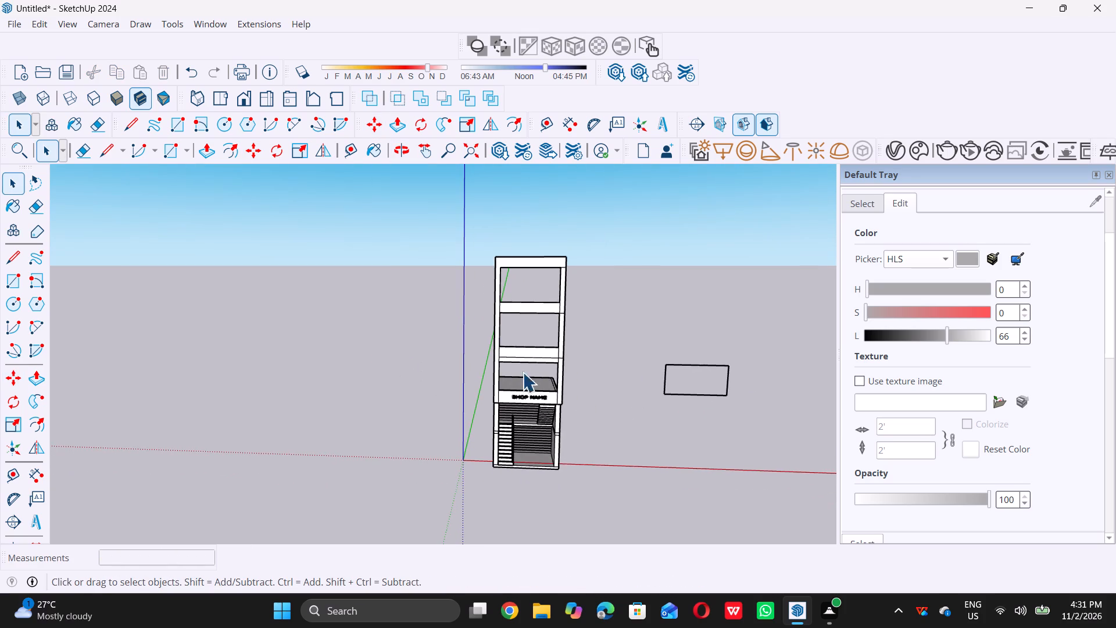
scroll(521, 373, "down", 7)
scroll(618, 385, "up", 8)
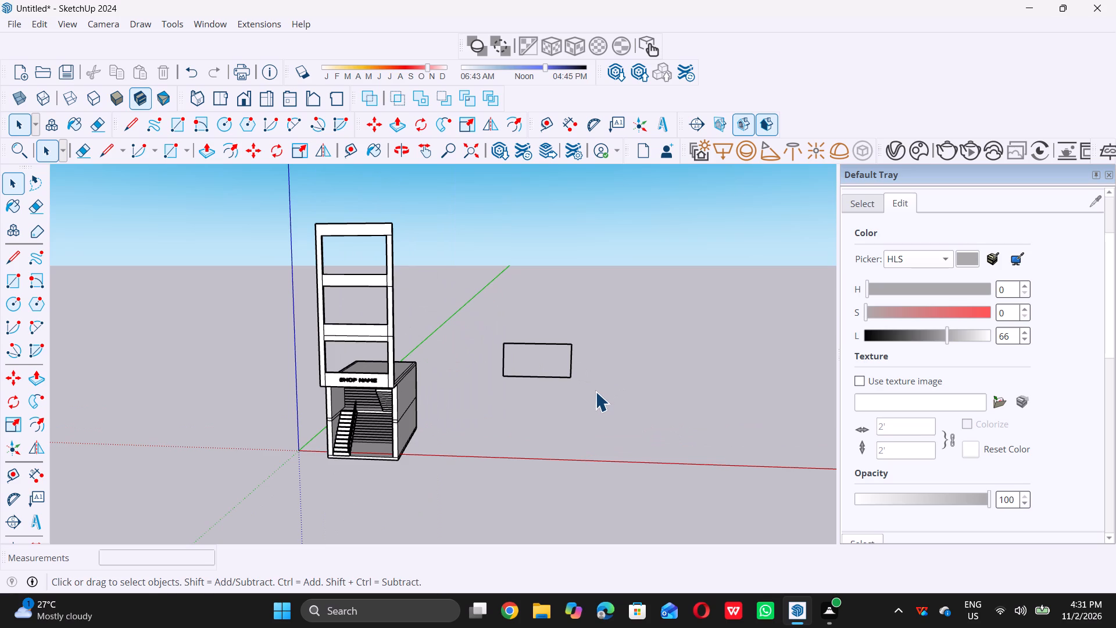
key("r")
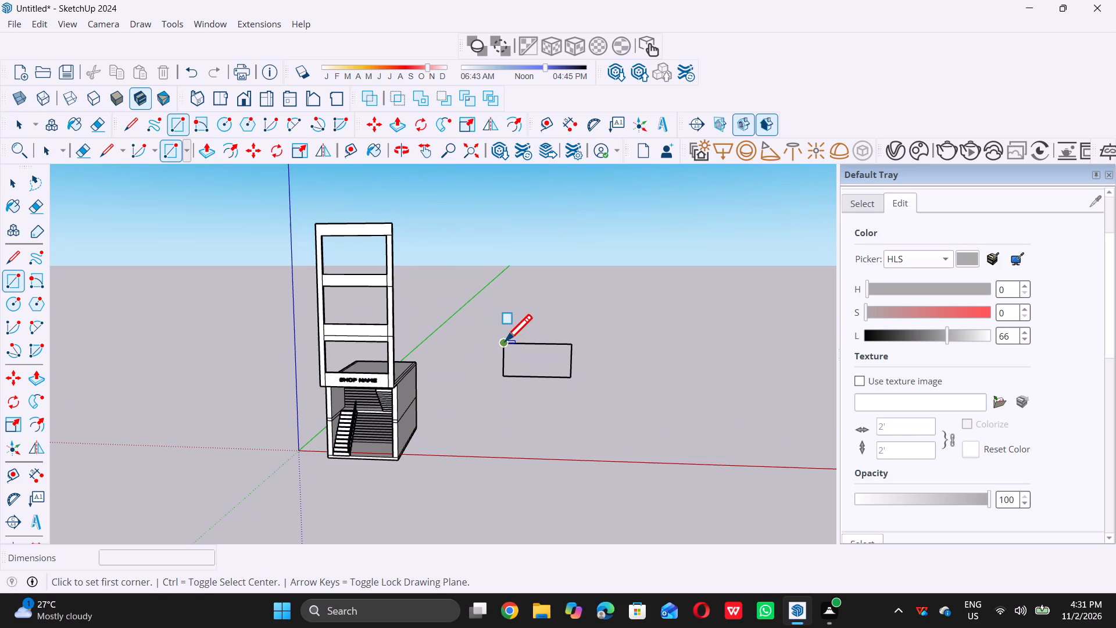
left_click(505, 341)
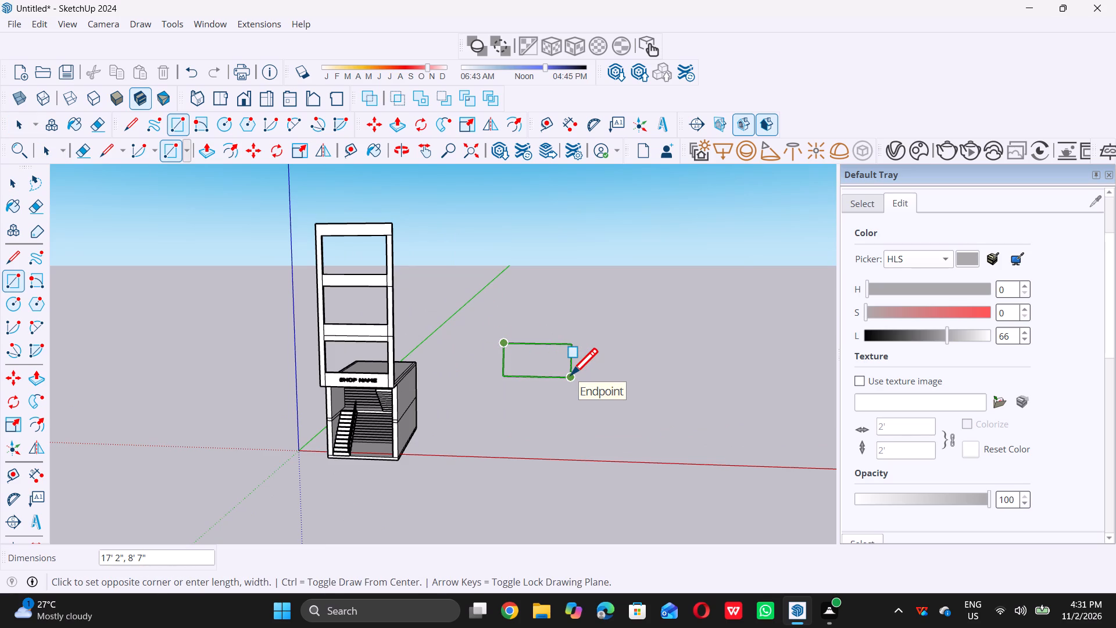
scroll(571, 374, "up", 8)
double_click(570, 376)
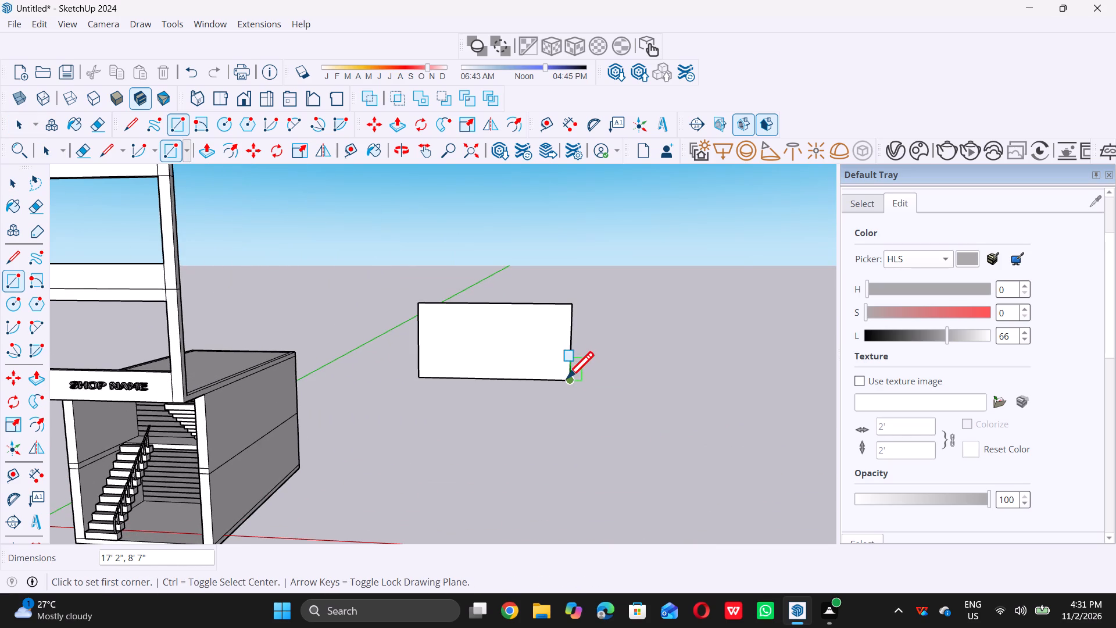
key("space")
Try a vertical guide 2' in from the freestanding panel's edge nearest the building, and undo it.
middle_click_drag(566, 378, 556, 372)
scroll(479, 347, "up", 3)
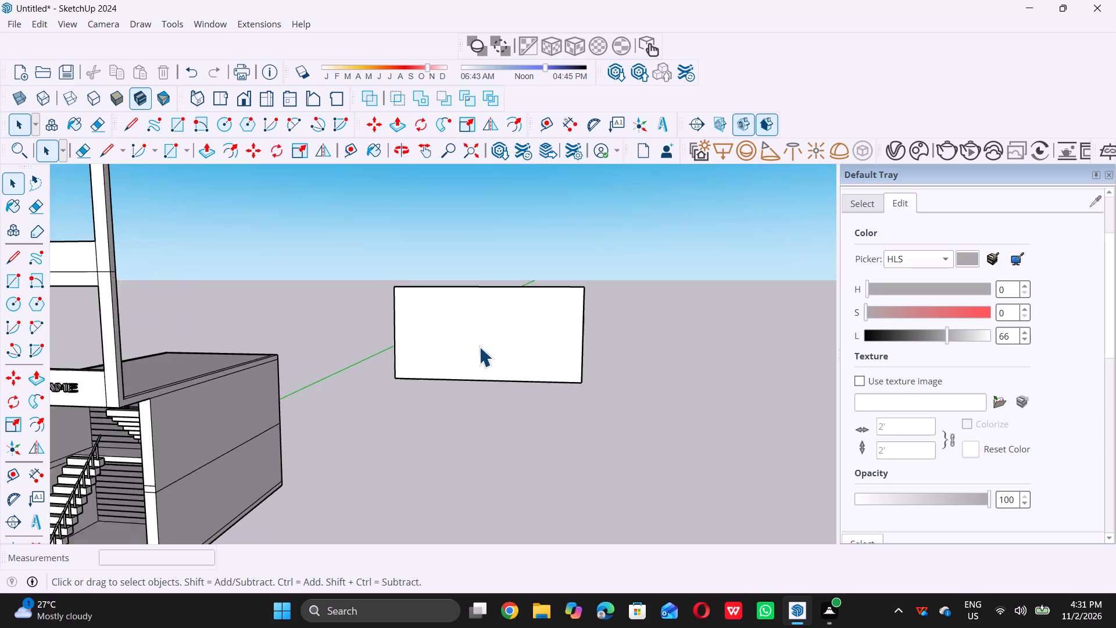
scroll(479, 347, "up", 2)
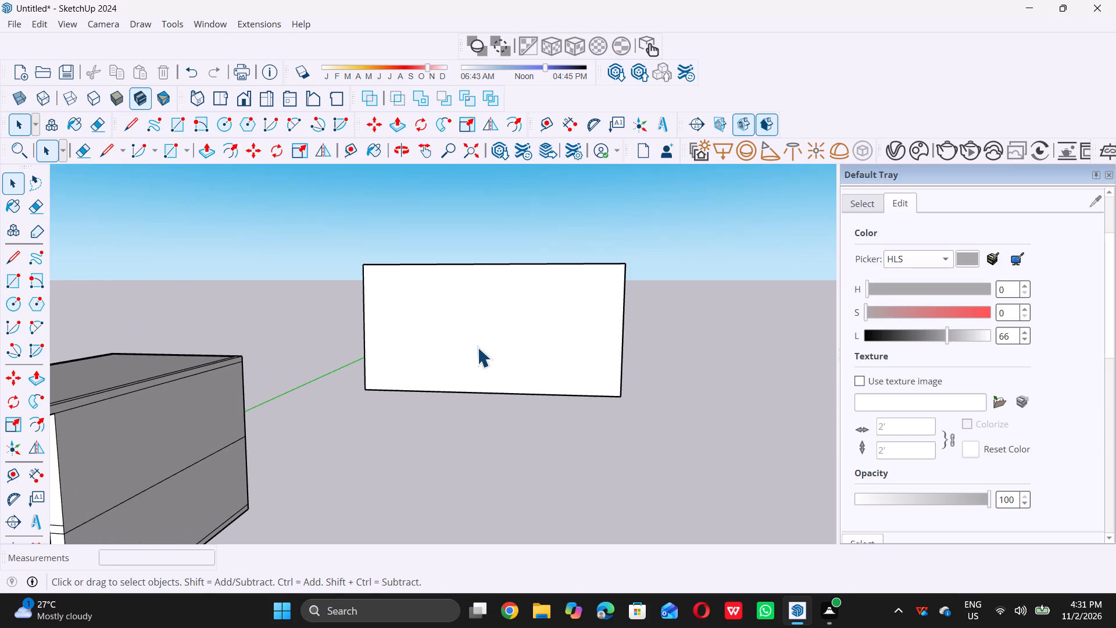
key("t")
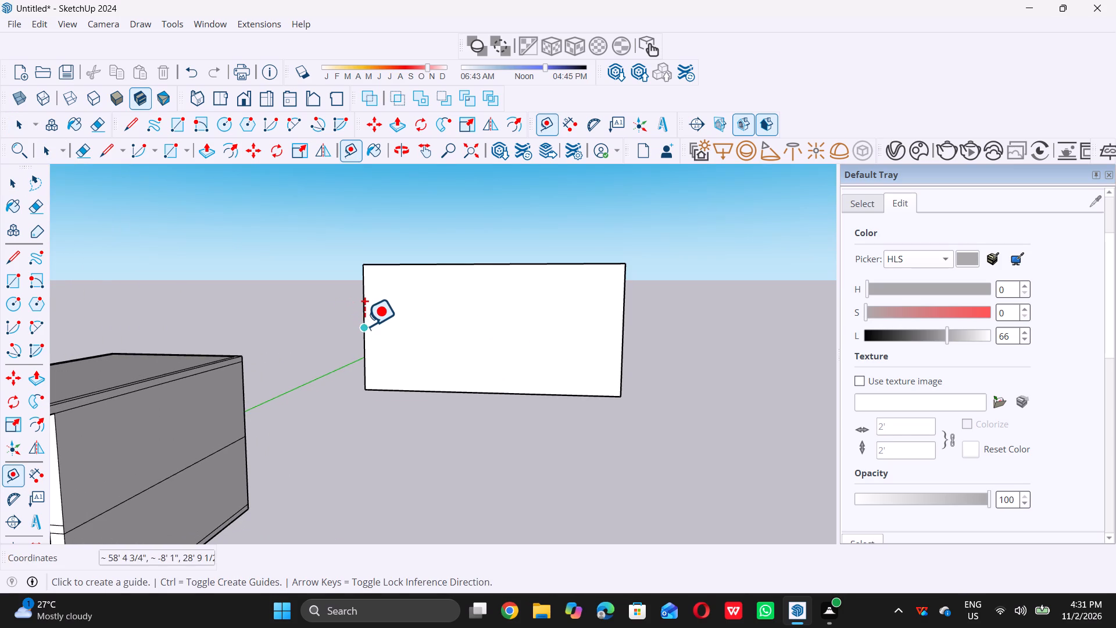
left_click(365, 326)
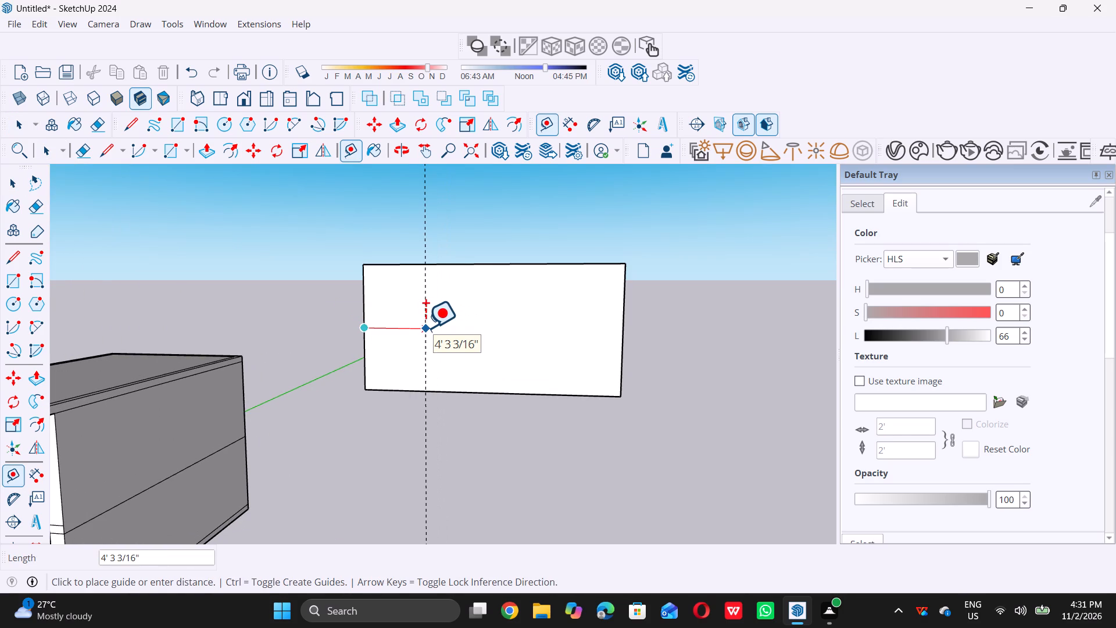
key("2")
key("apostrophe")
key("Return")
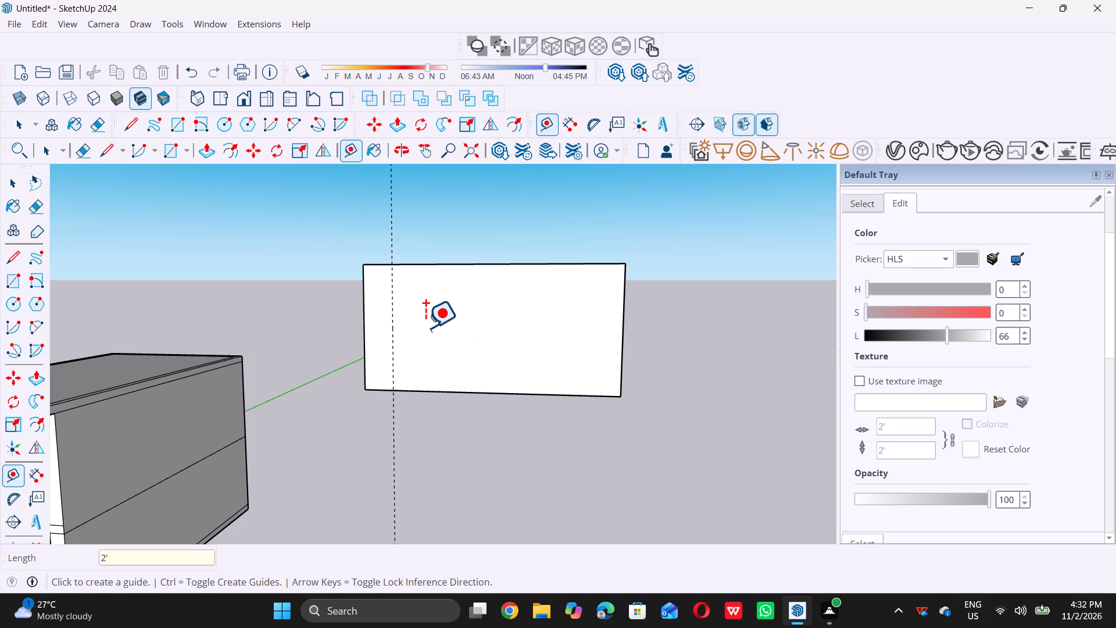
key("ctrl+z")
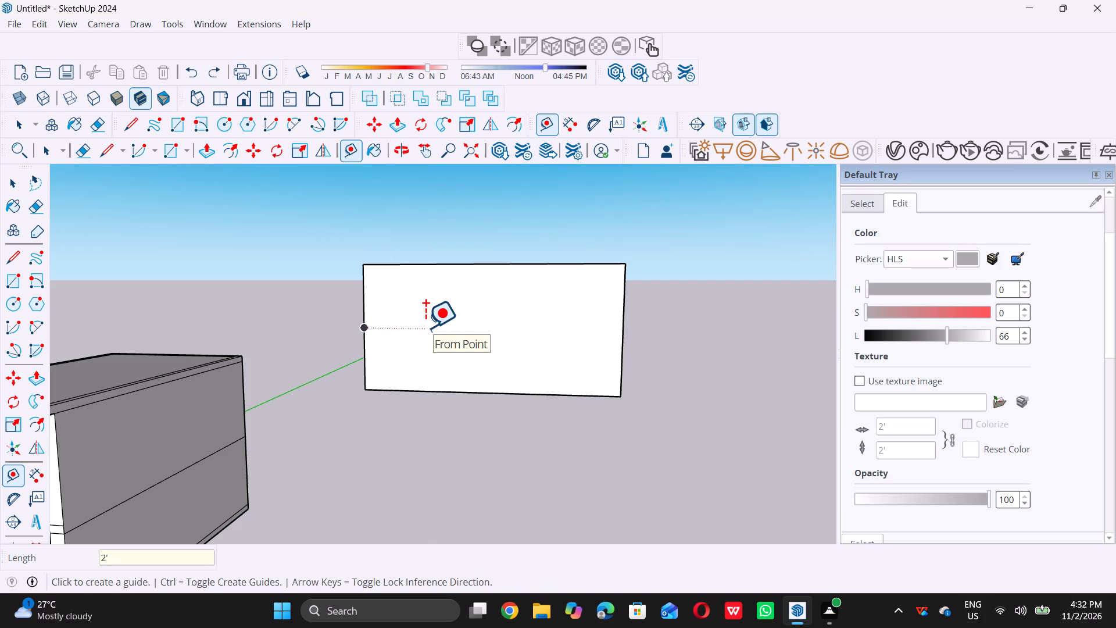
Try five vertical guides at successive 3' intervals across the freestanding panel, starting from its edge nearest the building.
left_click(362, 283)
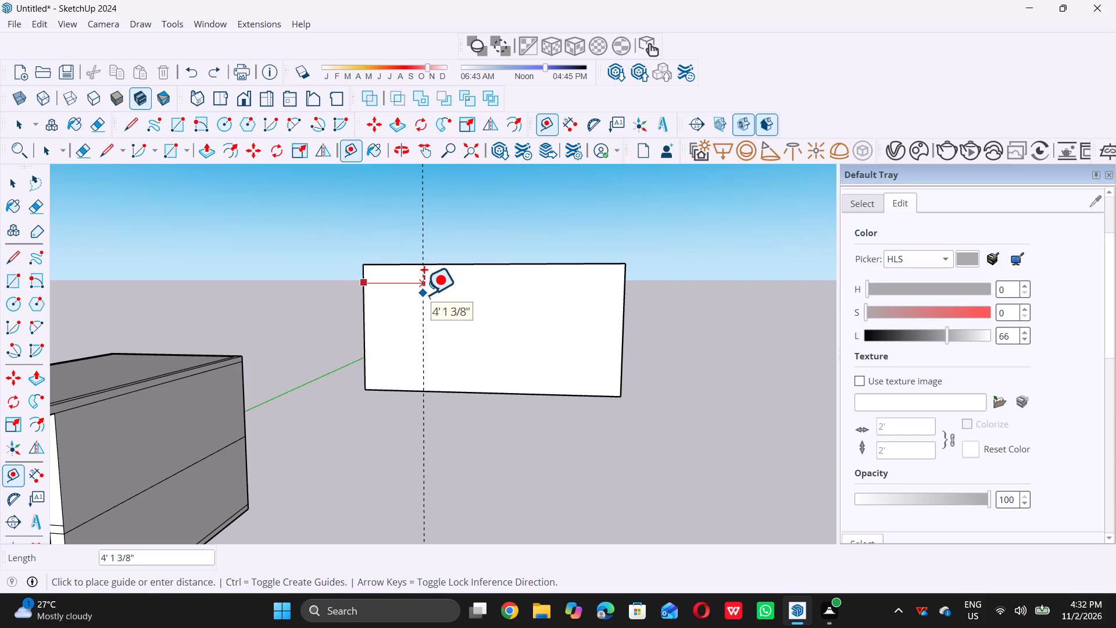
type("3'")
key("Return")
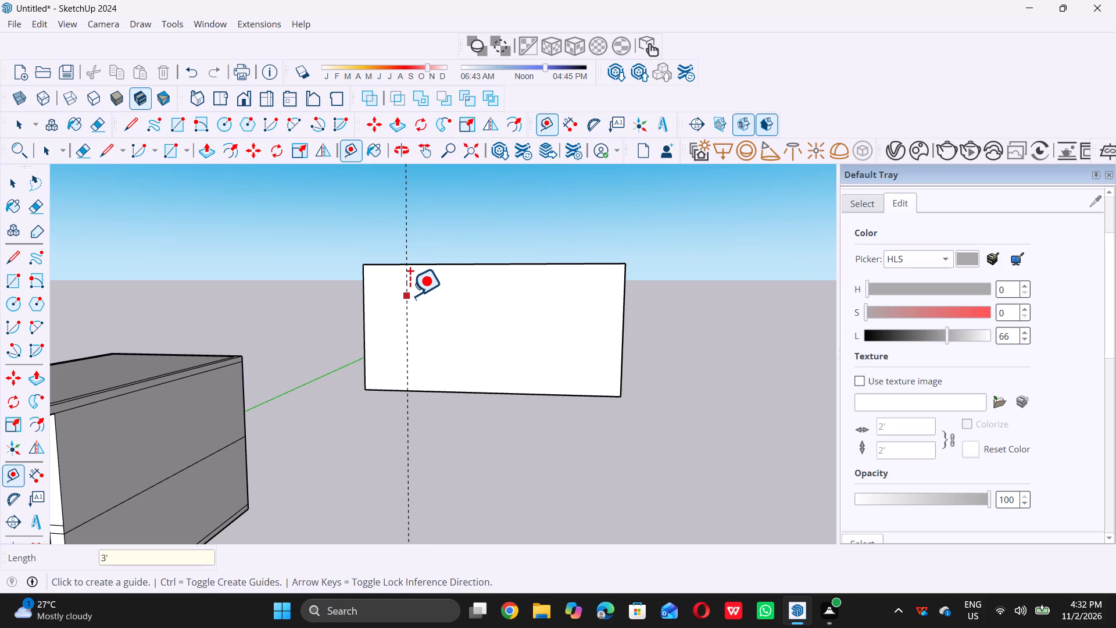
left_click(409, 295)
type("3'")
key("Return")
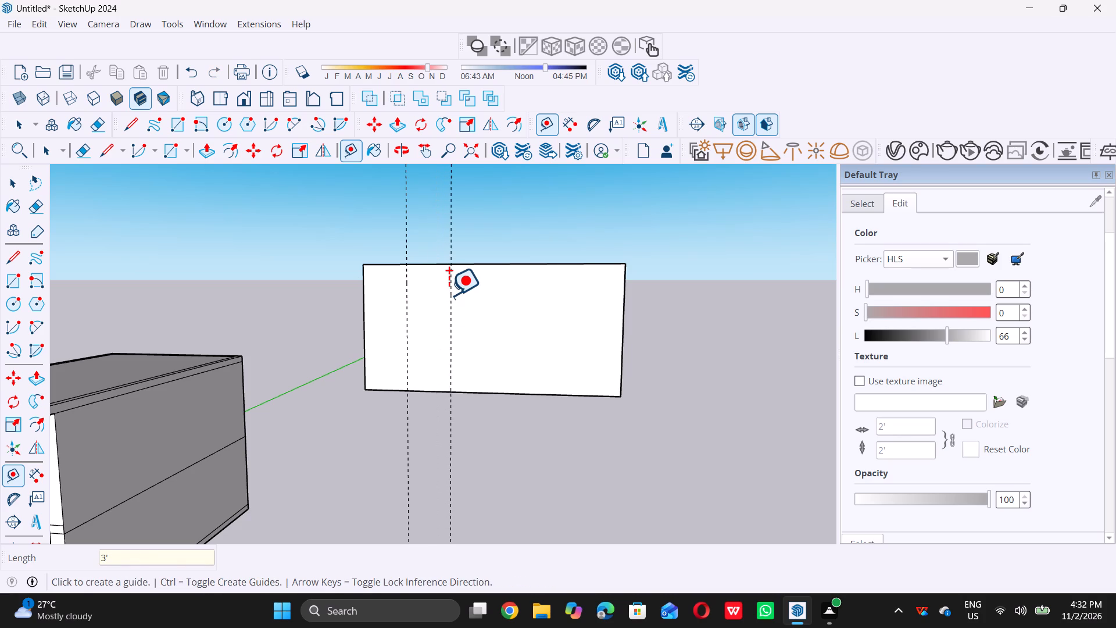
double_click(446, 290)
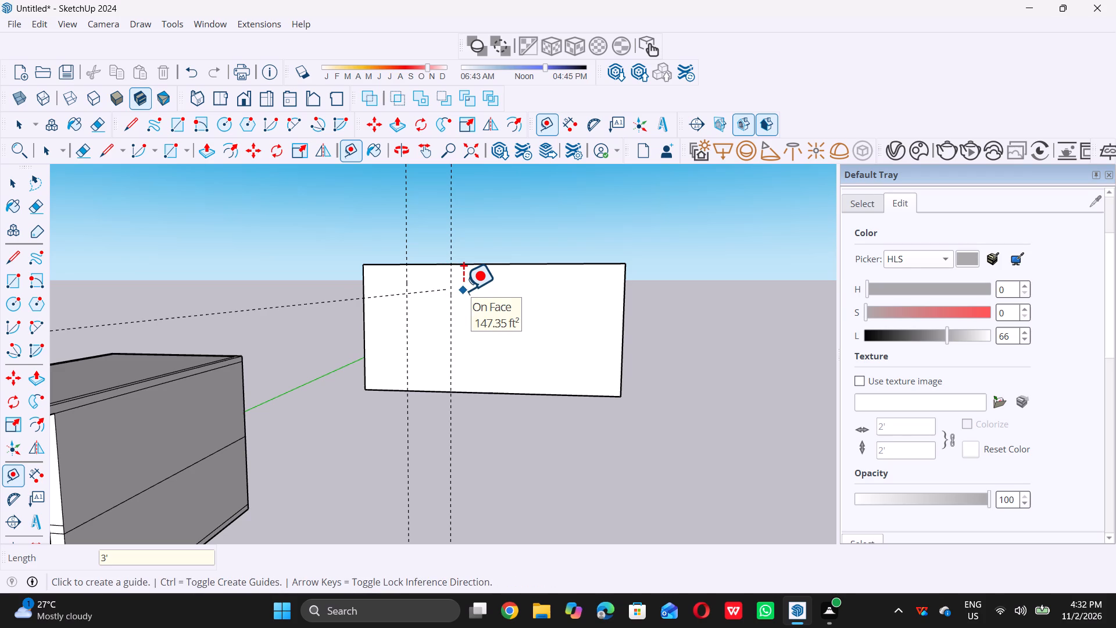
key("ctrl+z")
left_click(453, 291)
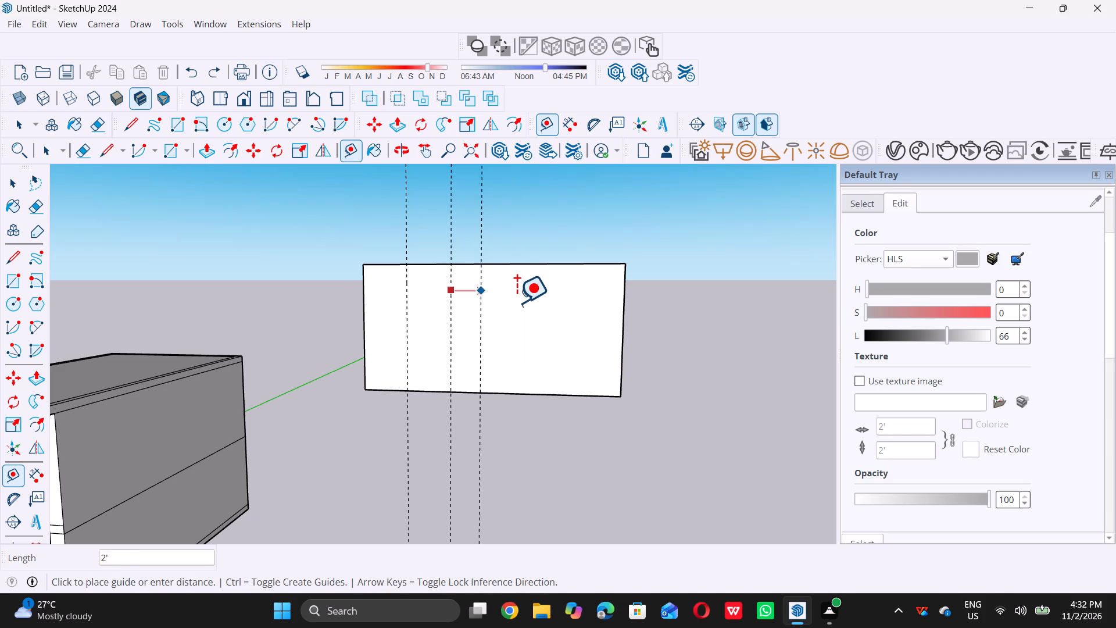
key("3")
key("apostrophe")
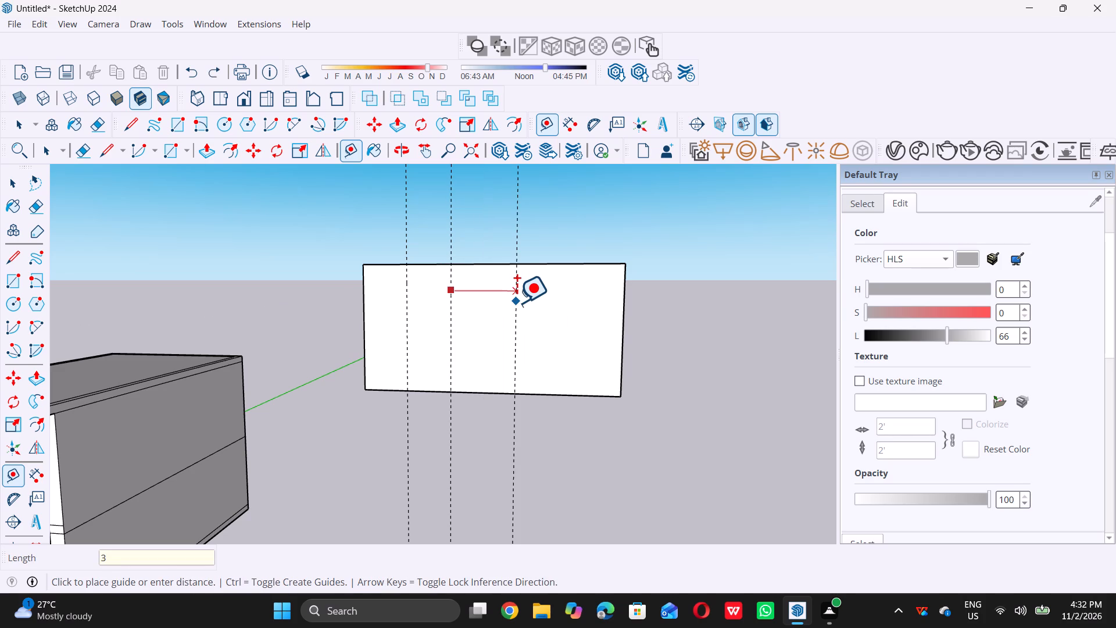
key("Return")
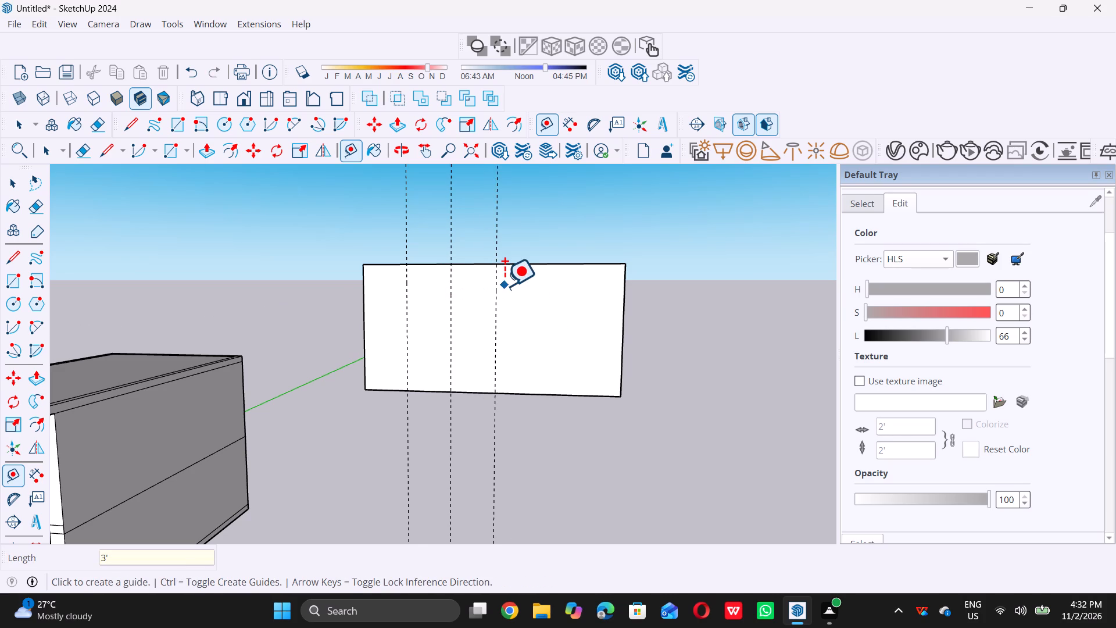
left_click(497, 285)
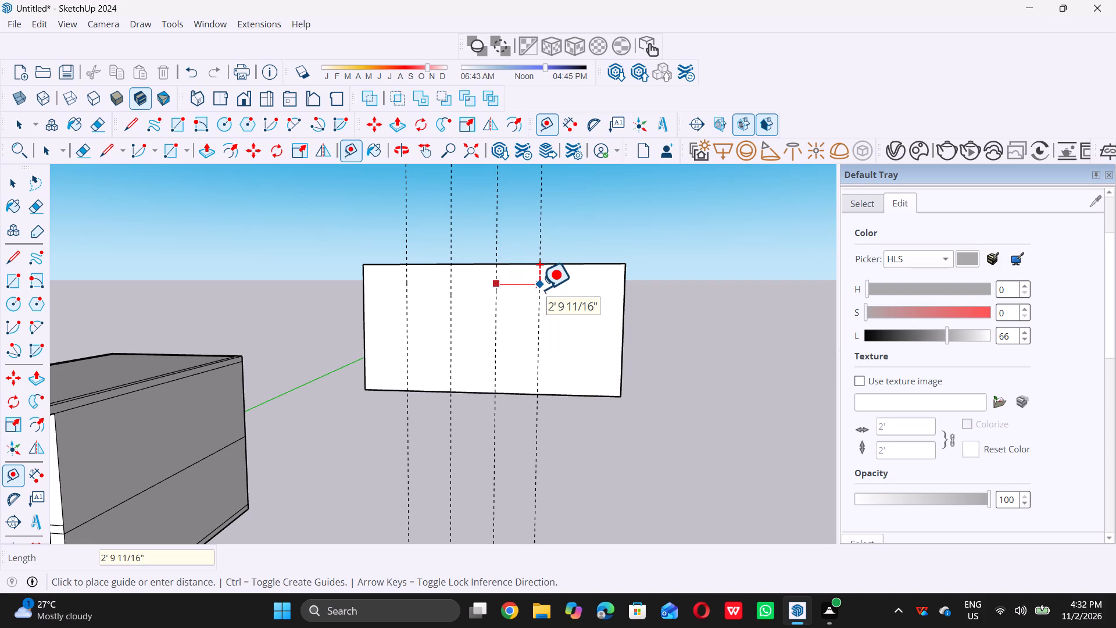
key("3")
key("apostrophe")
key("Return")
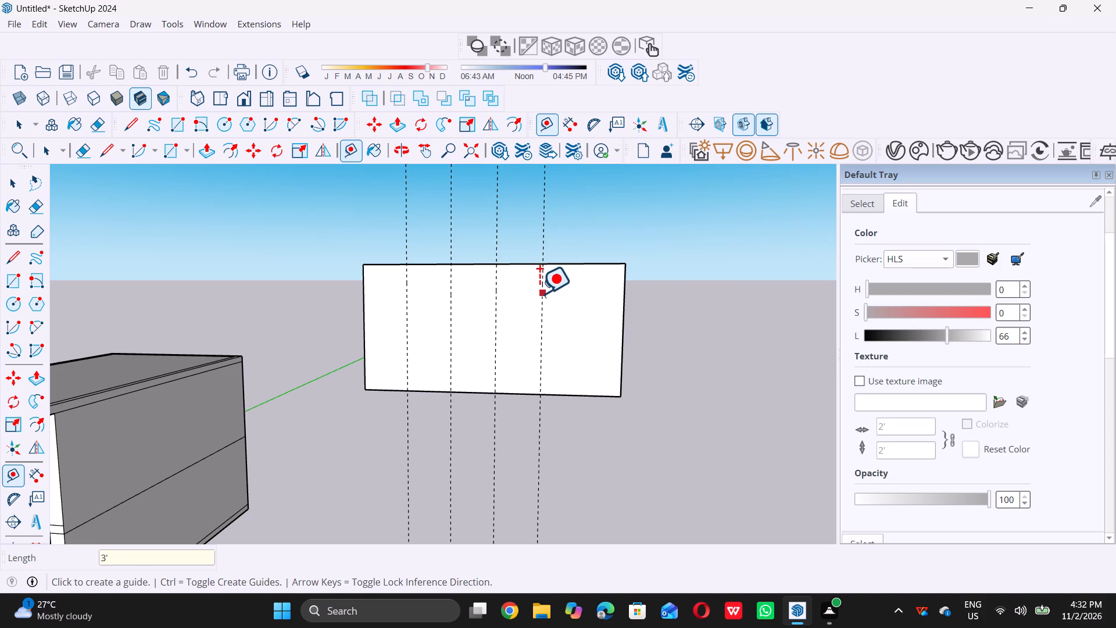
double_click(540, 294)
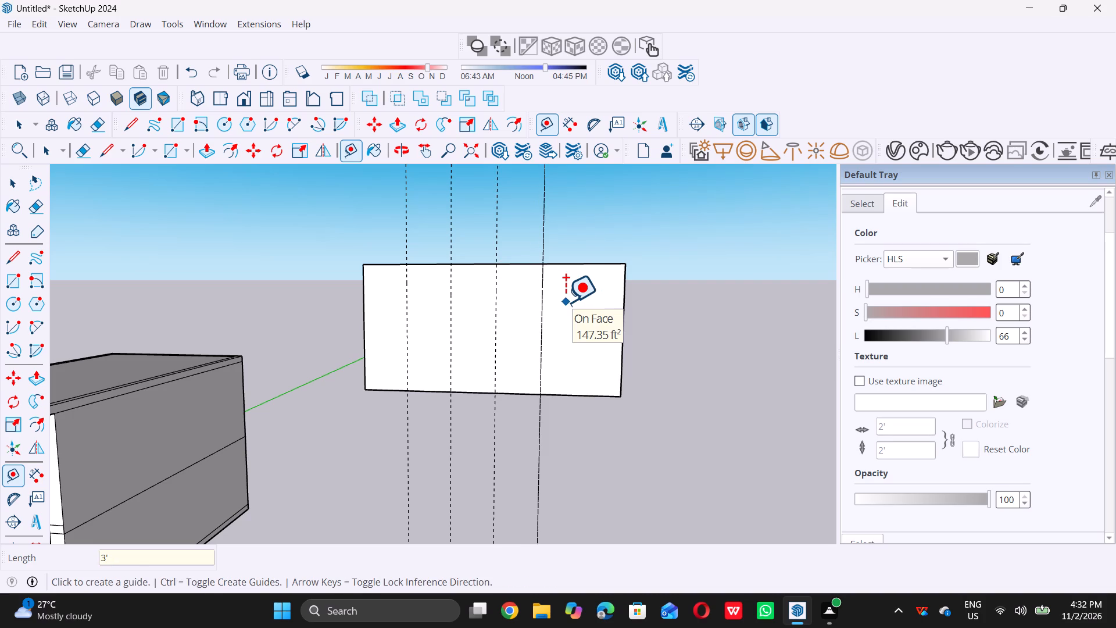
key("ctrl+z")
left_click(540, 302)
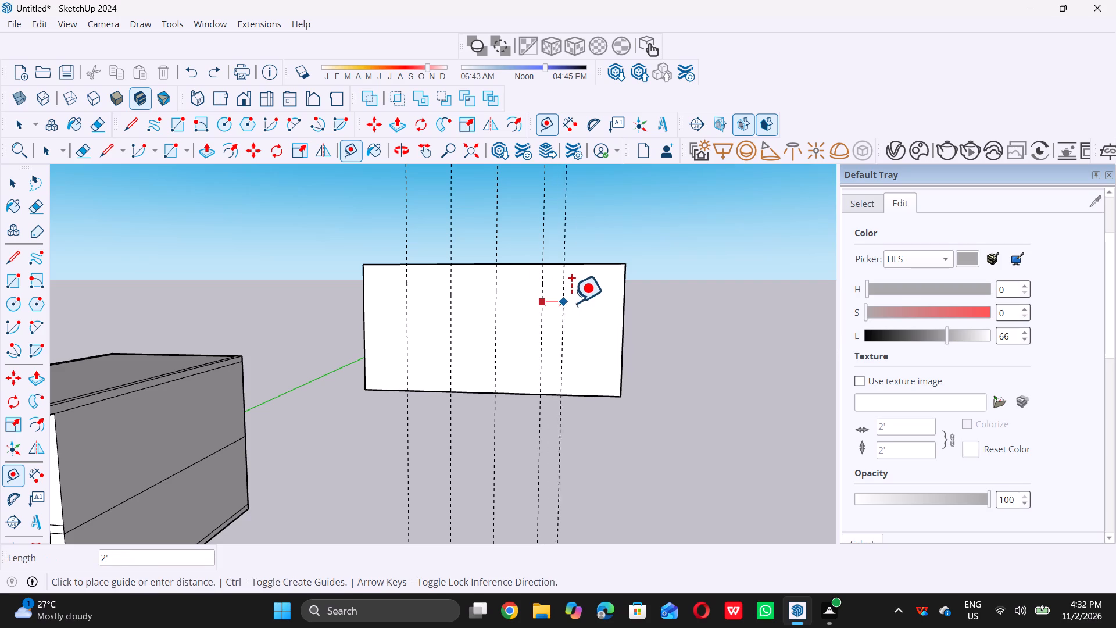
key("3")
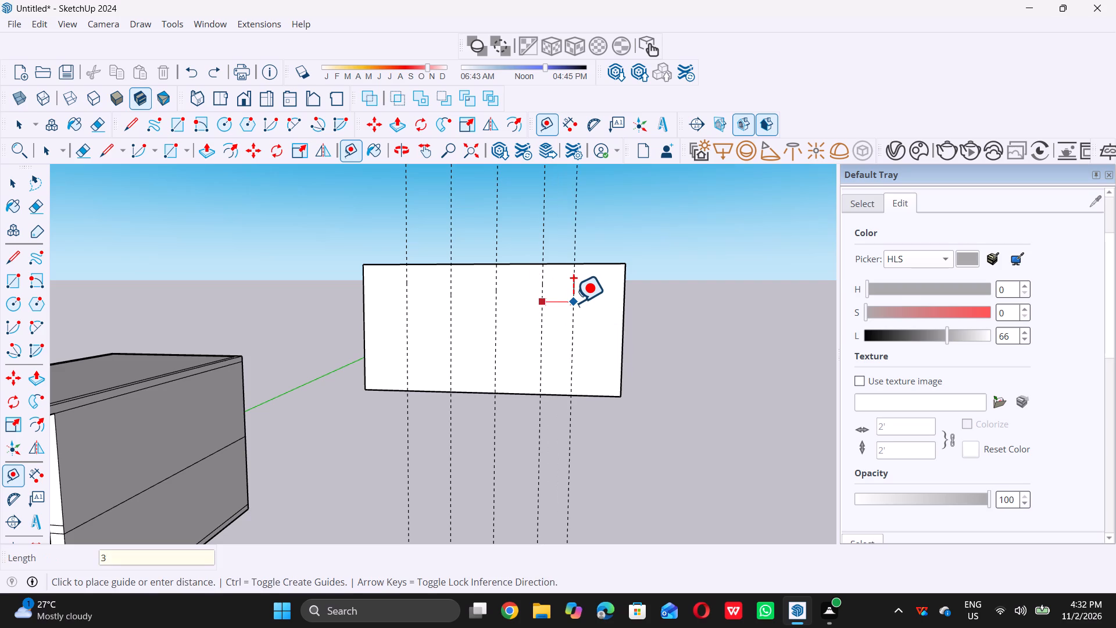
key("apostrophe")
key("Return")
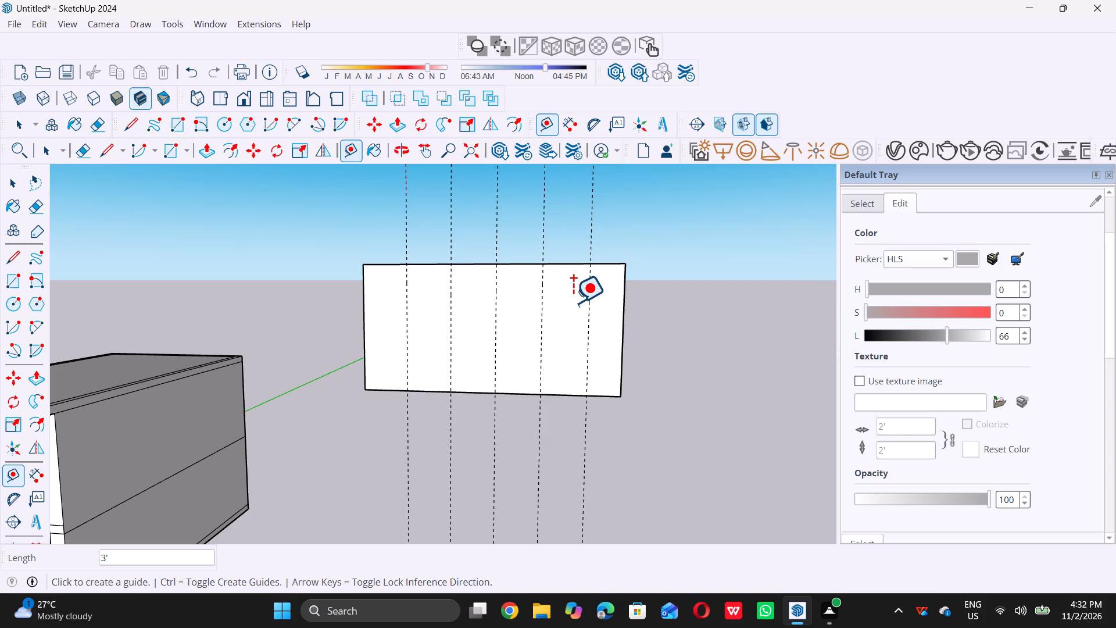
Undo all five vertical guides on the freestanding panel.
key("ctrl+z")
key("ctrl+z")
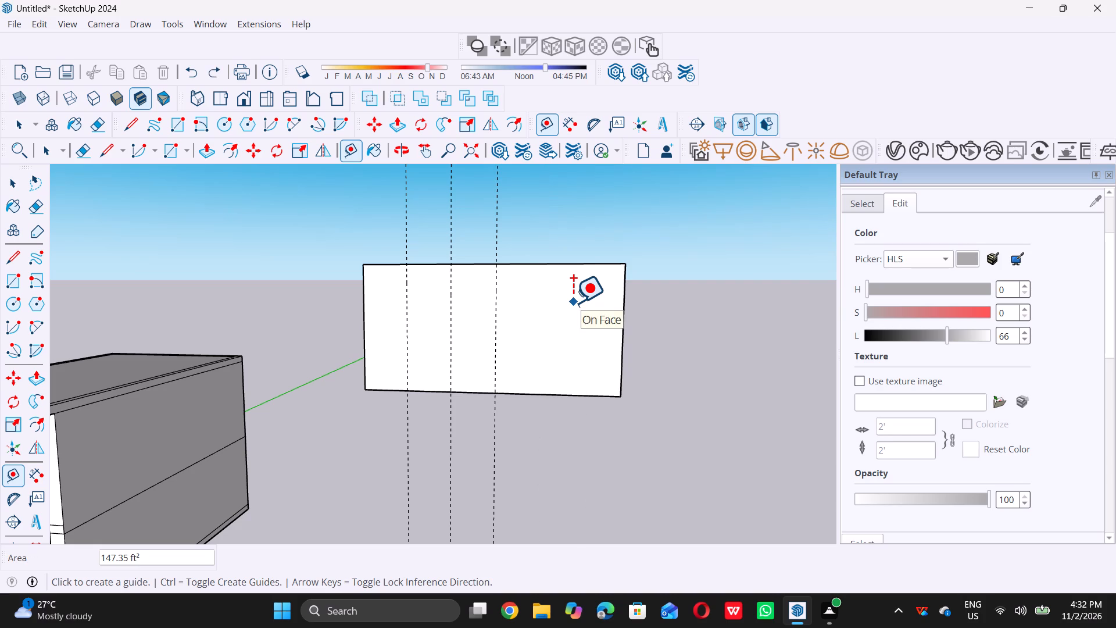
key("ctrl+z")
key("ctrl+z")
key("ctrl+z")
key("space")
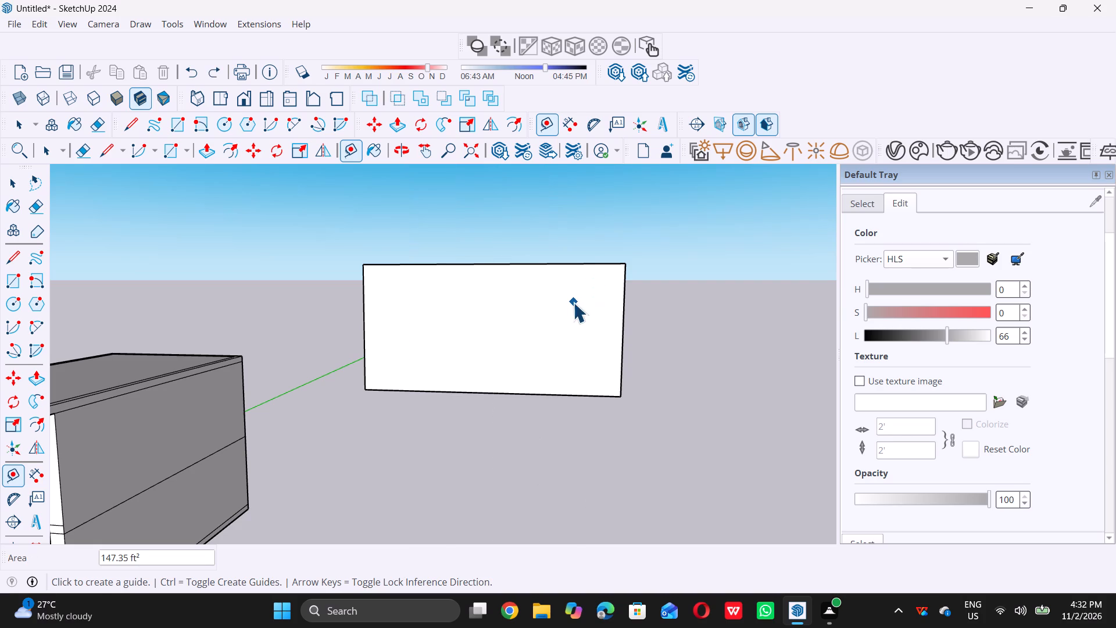
Copy the panel's vertical edge nearest the building 17' 2" to the far edge, and divide the span into 6 equal parts.
scroll(380, 374, "up", 5)
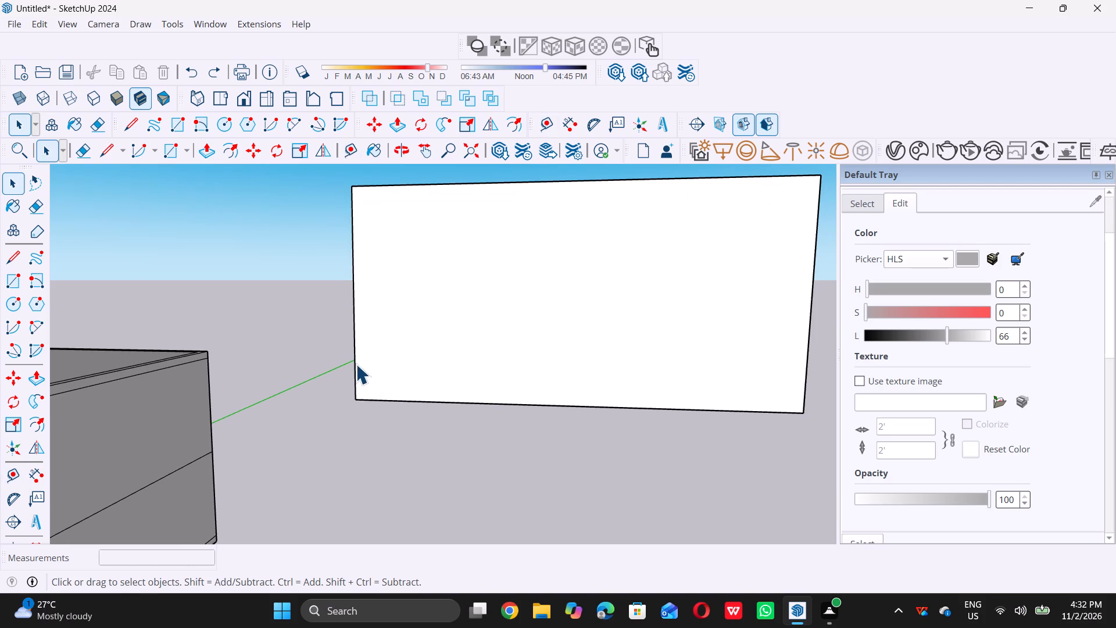
left_click(354, 361)
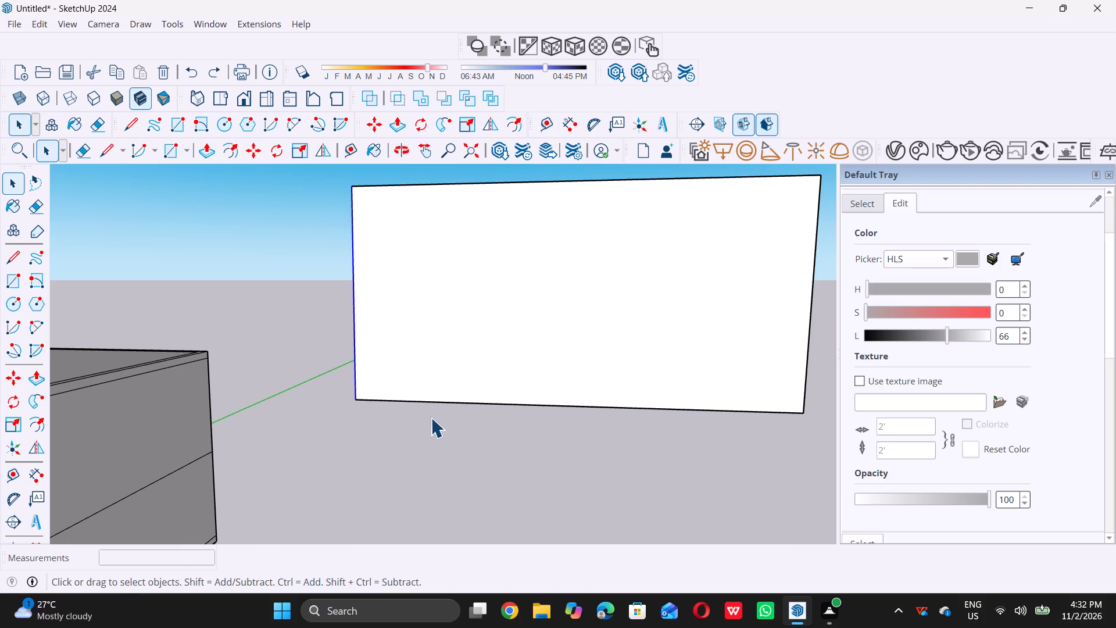
key("m")
left_click(353, 398)
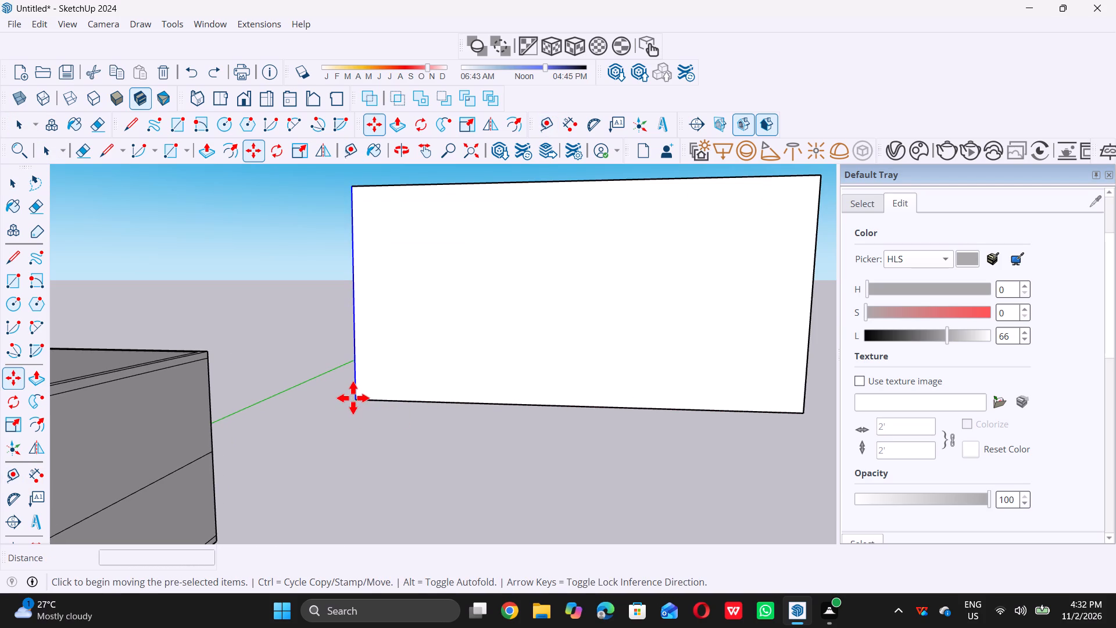
scroll(353, 398, "down", 5)
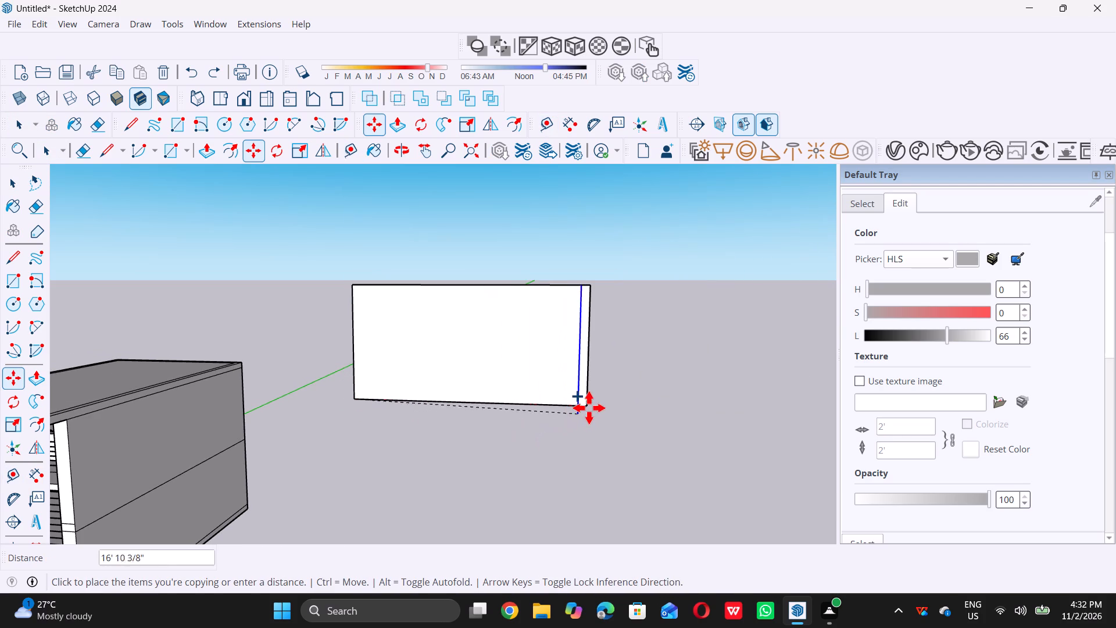
left_click(589, 406)
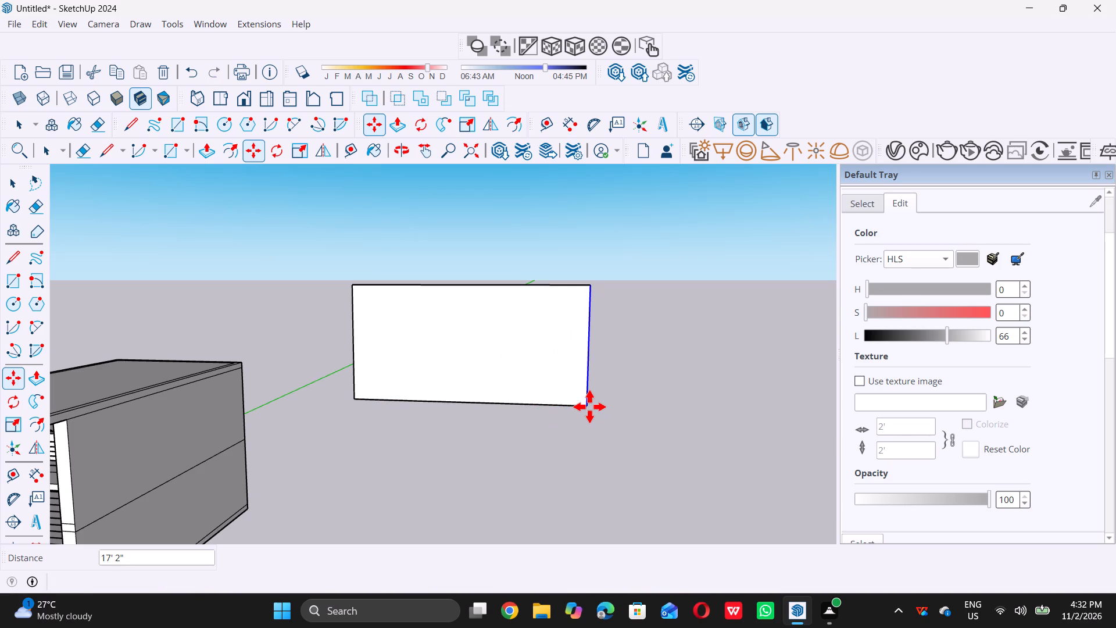
key("slash")
key("6")
key("Return")
key("space")
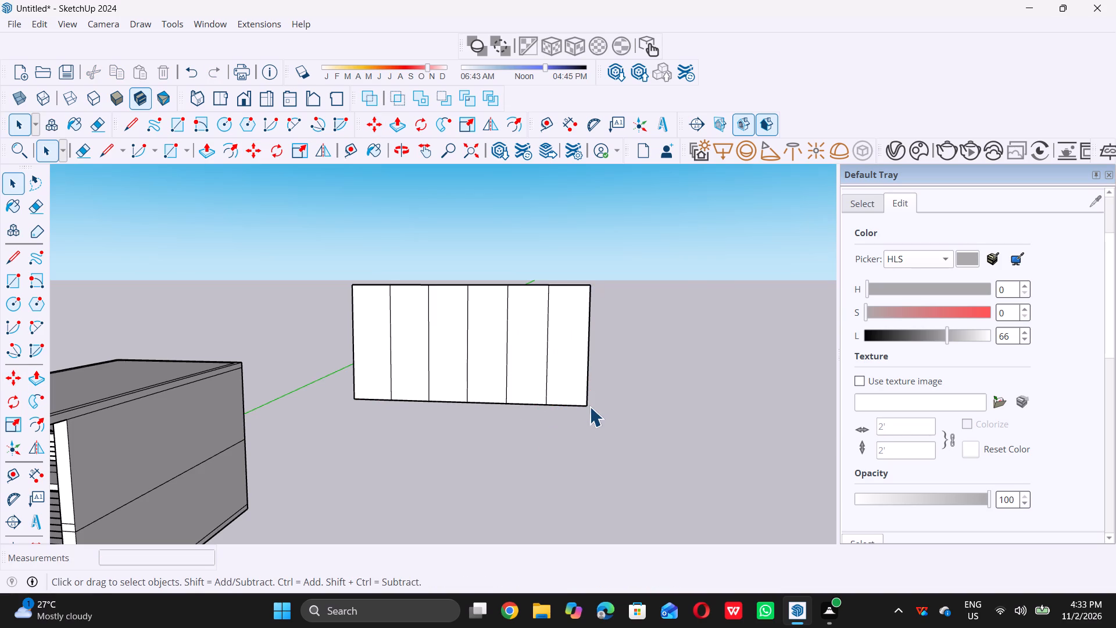
left_click(714, 444)
Inspect the freestanding panel and its six divisions from nearer and farther viewpoints.
scroll(330, 319, "down", 4)
middle_click_drag(362, 312, 374, 320)
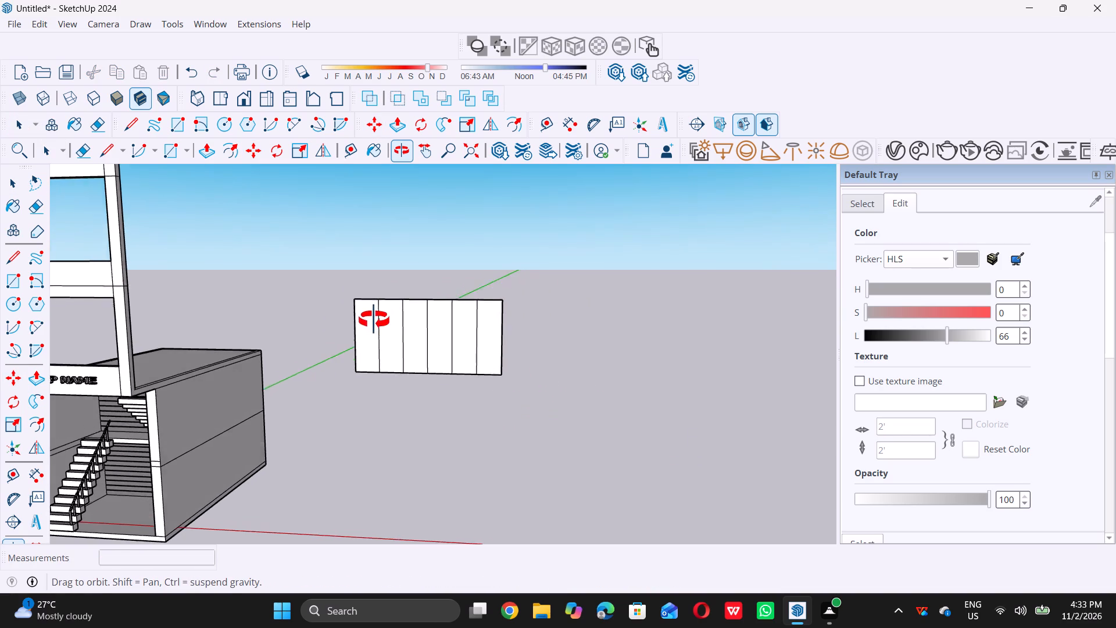
middle_click_drag(374, 320, 367, 331)
middle_click(367, 331)
scroll(395, 356, "up", 6)
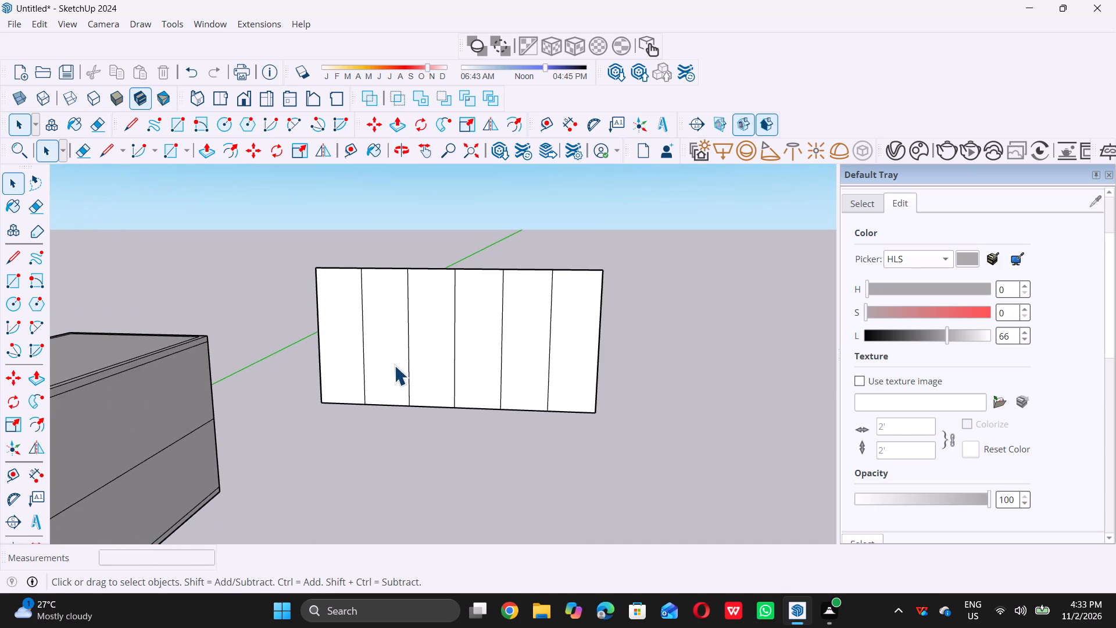
scroll(307, 316, "down", 4)
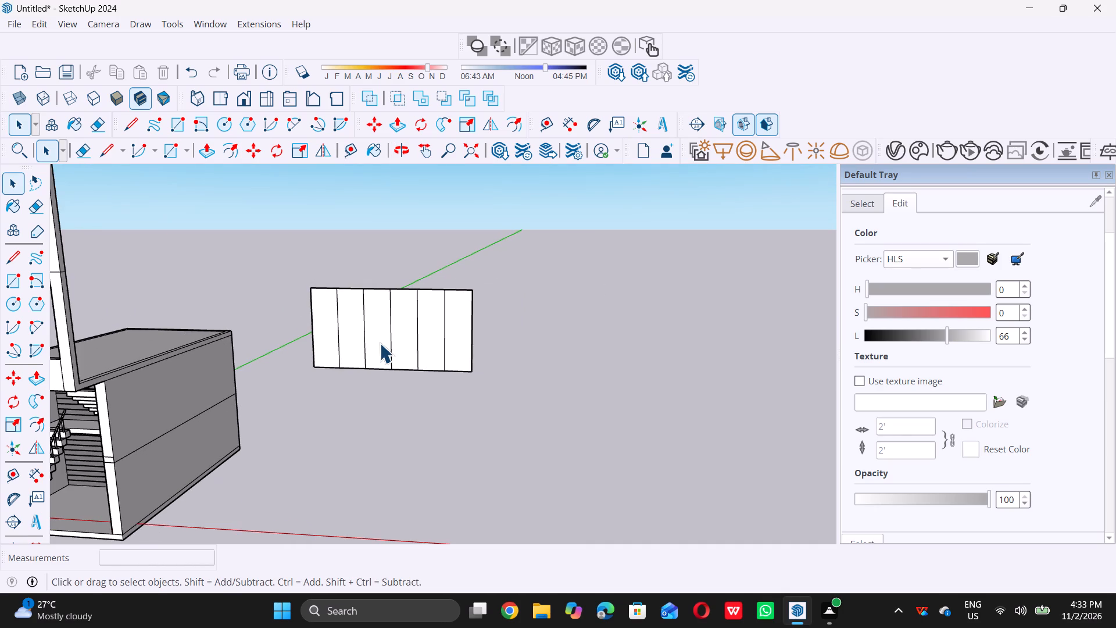
scroll(447, 338, "up", 5)
scroll(261, 349, "up", 1)
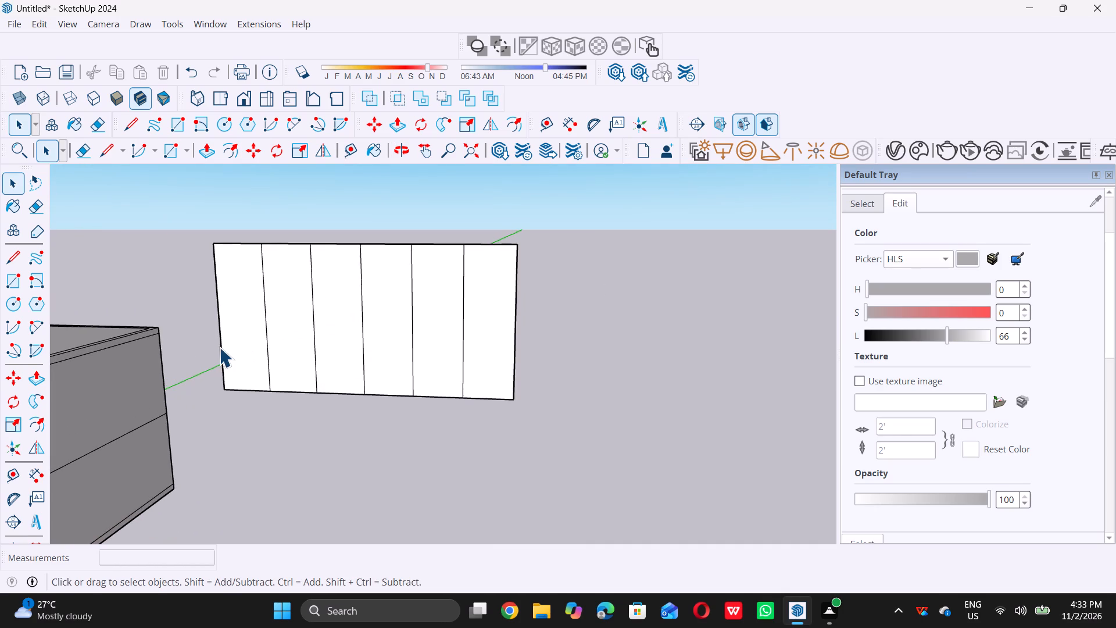
scroll(219, 347, "up", 4)
scroll(231, 347, "down", 3)
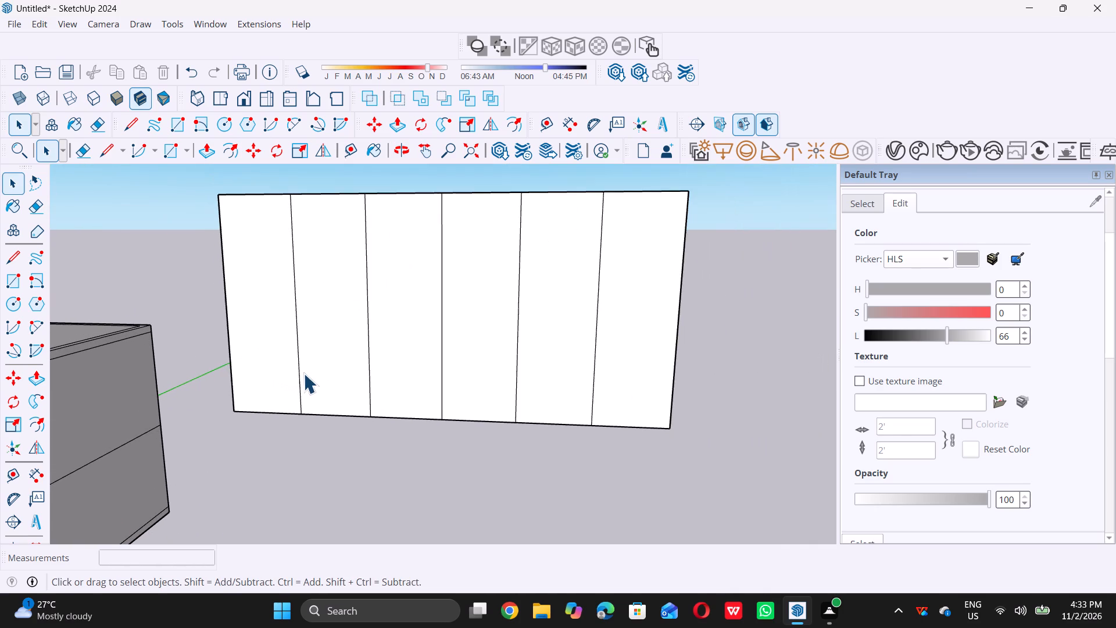
scroll(322, 376, "down", 1)
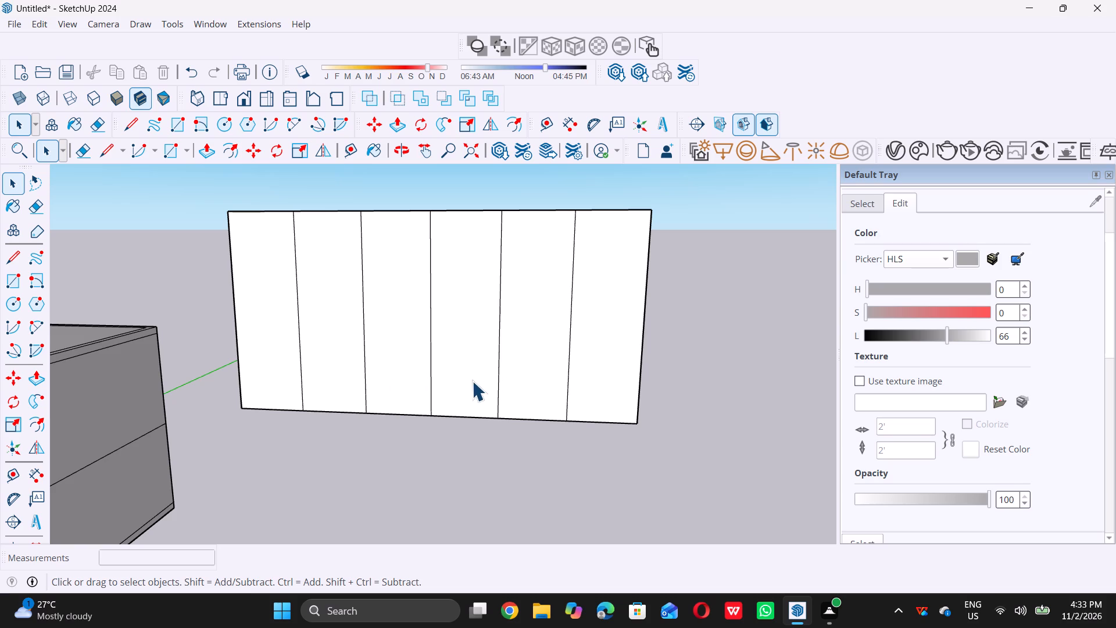
Copy the freestanding panel's five inner dividing lines 0.5" away from the building to form thin vertical strips.
scroll(305, 308, "up", 9)
scroll(319, 331, "down", 4)
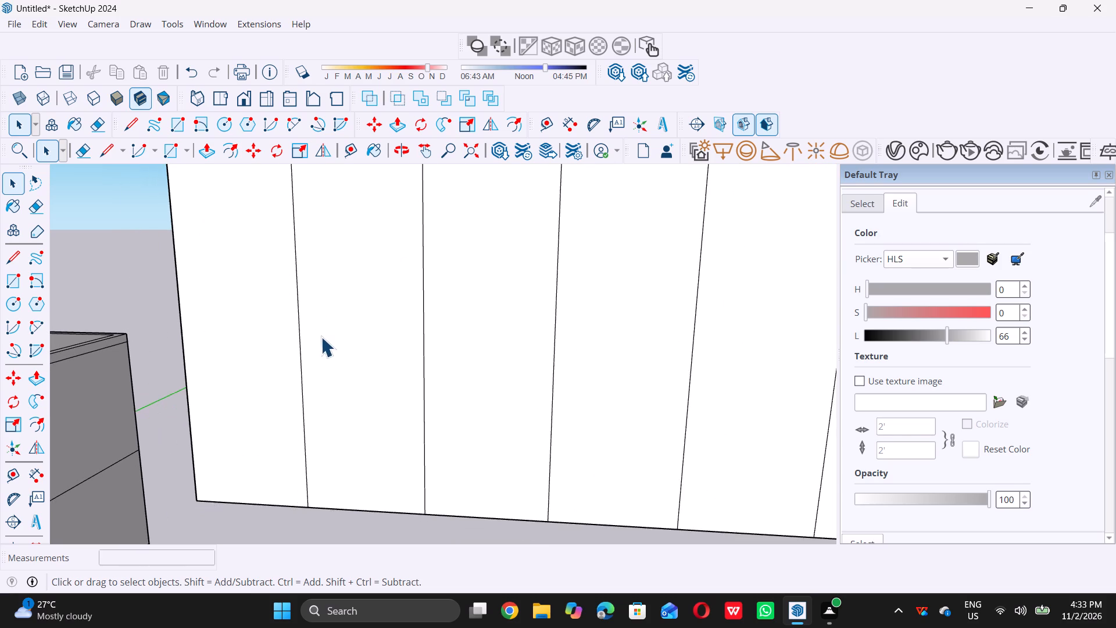
scroll(321, 337, "down", 3)
scroll(318, 317, "up", 5)
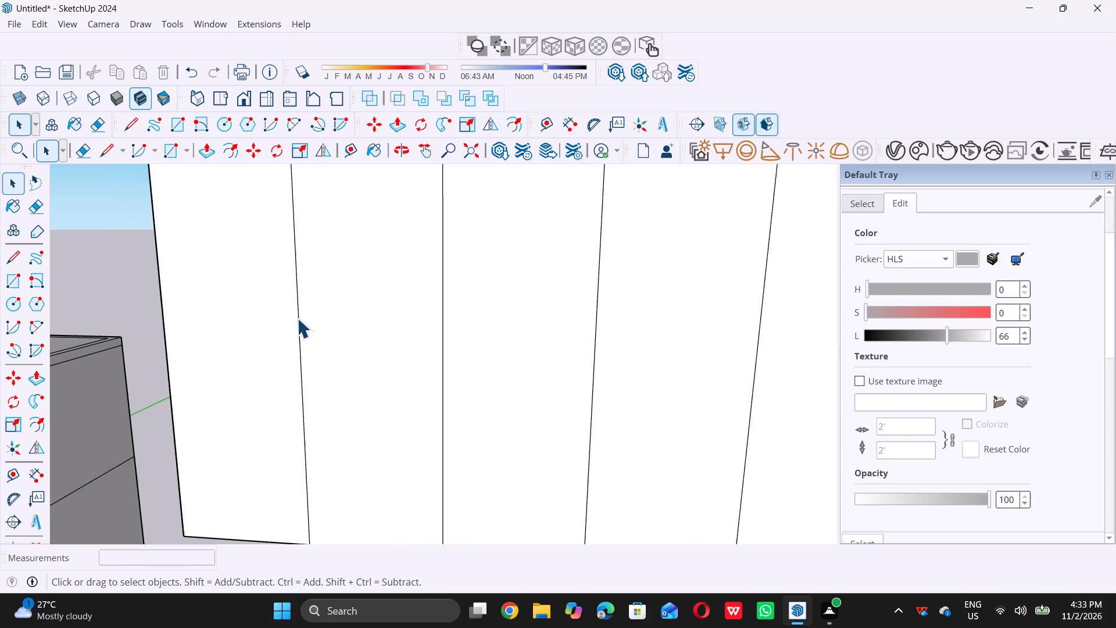
left_click(296, 317)
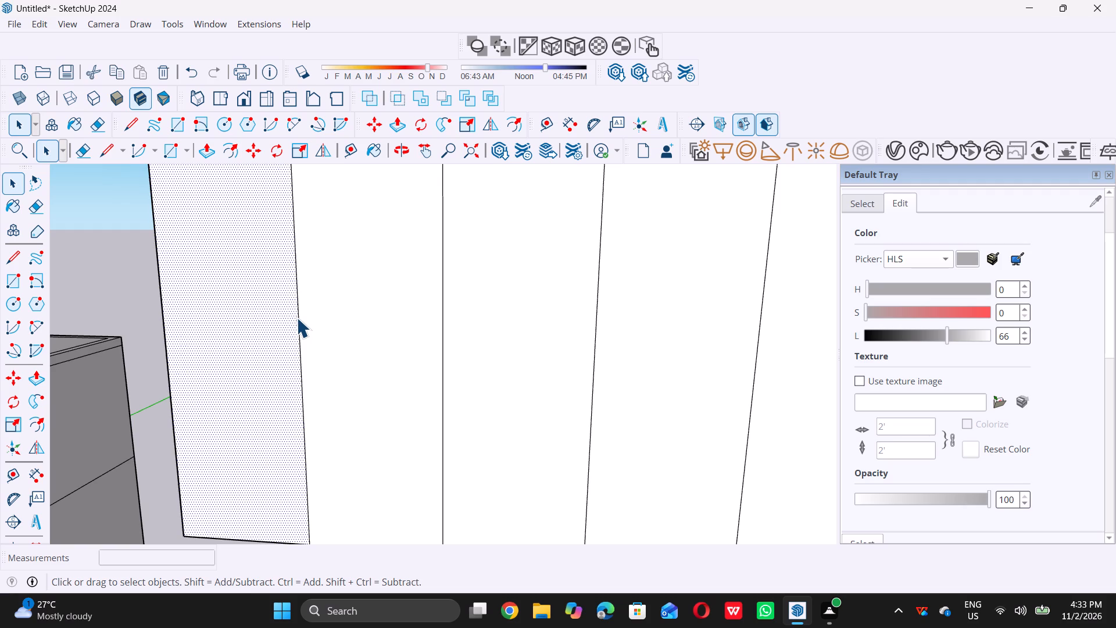
left_click(298, 319)
left_click(443, 360, "ctrl")
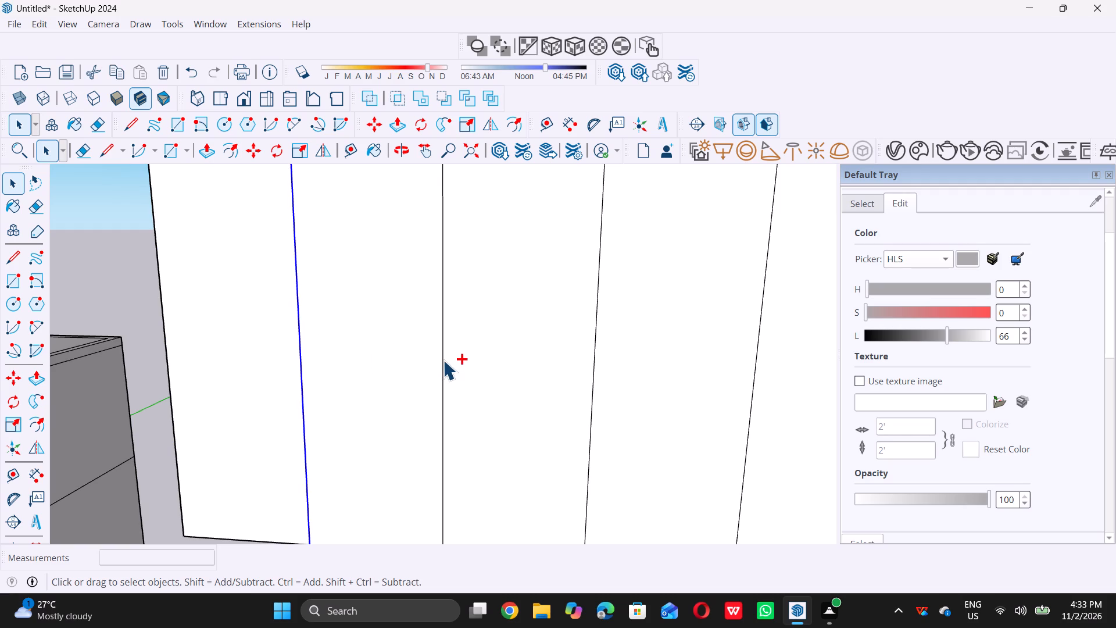
scroll(327, 295, "down", 9, "ctrl")
scroll(443, 316, "up", 7, "ctrl")
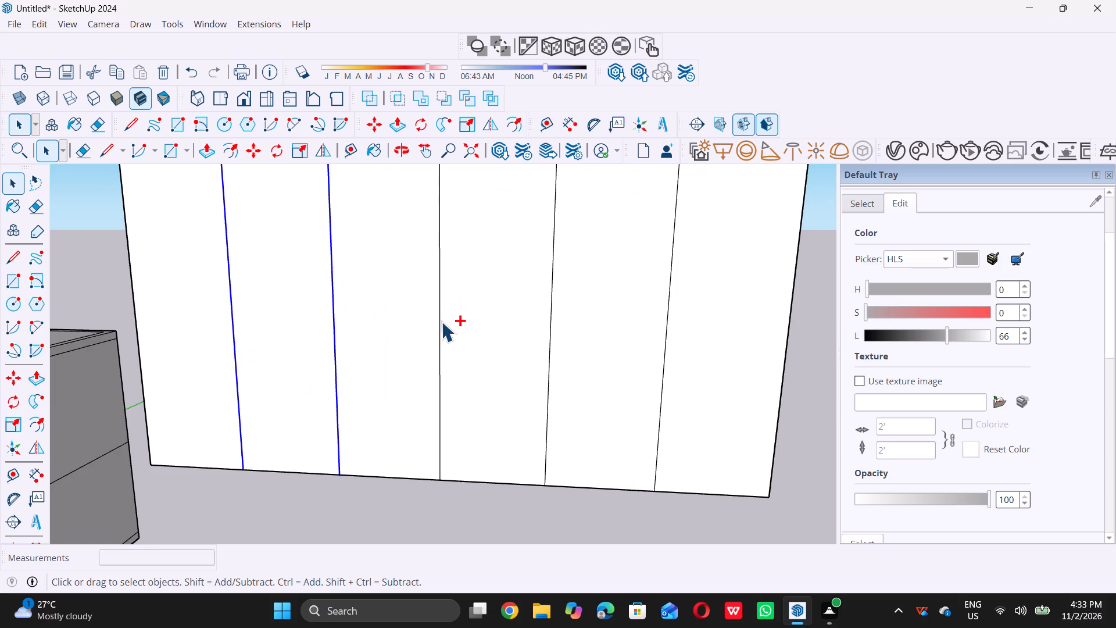
scroll(441, 322, "up", 3, "ctrl")
left_click(438, 320, "ctrl")
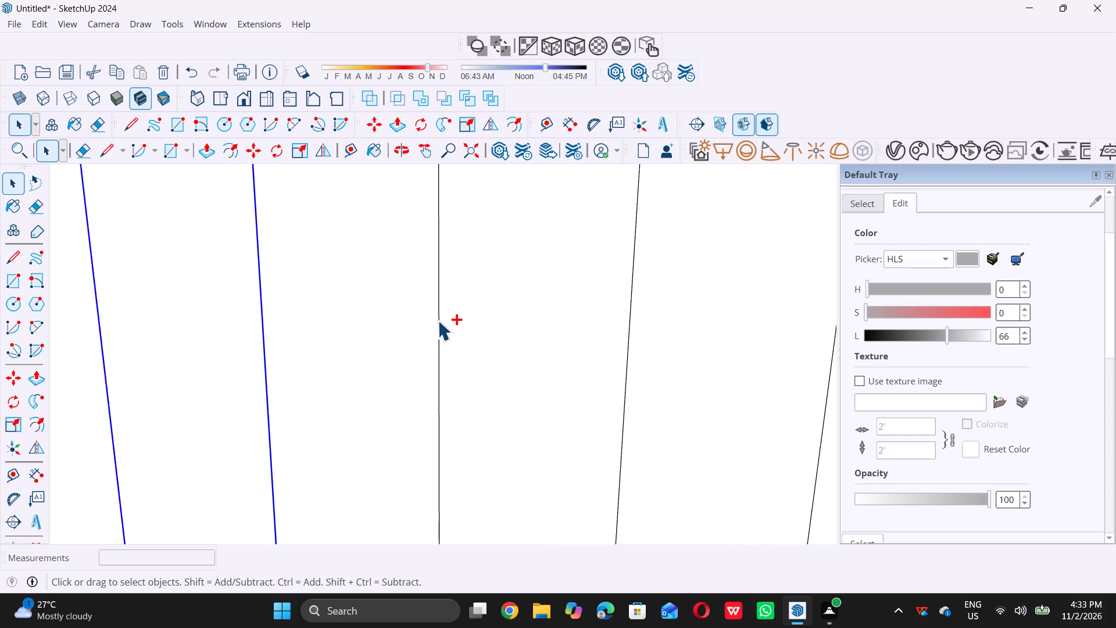
scroll(327, 297, "down", 7, "ctrl")
scroll(484, 324, "up", 4, "ctrl")
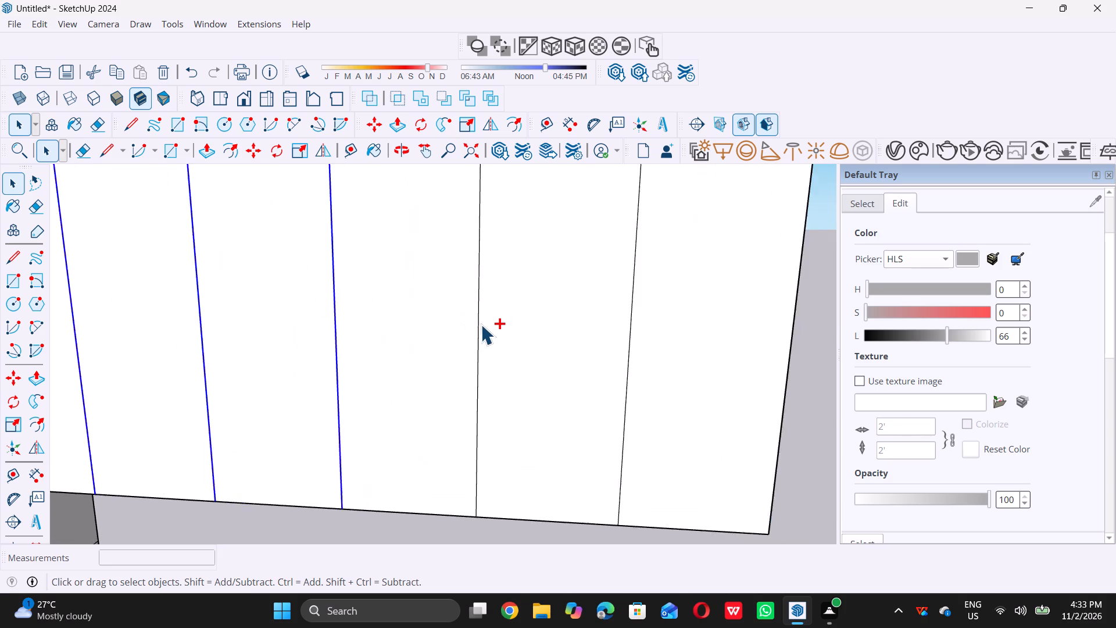
scroll(481, 324, "up", 5, "ctrl")
left_click(475, 323, "ctrl")
scroll(474, 323, "down", 2, "ctrl")
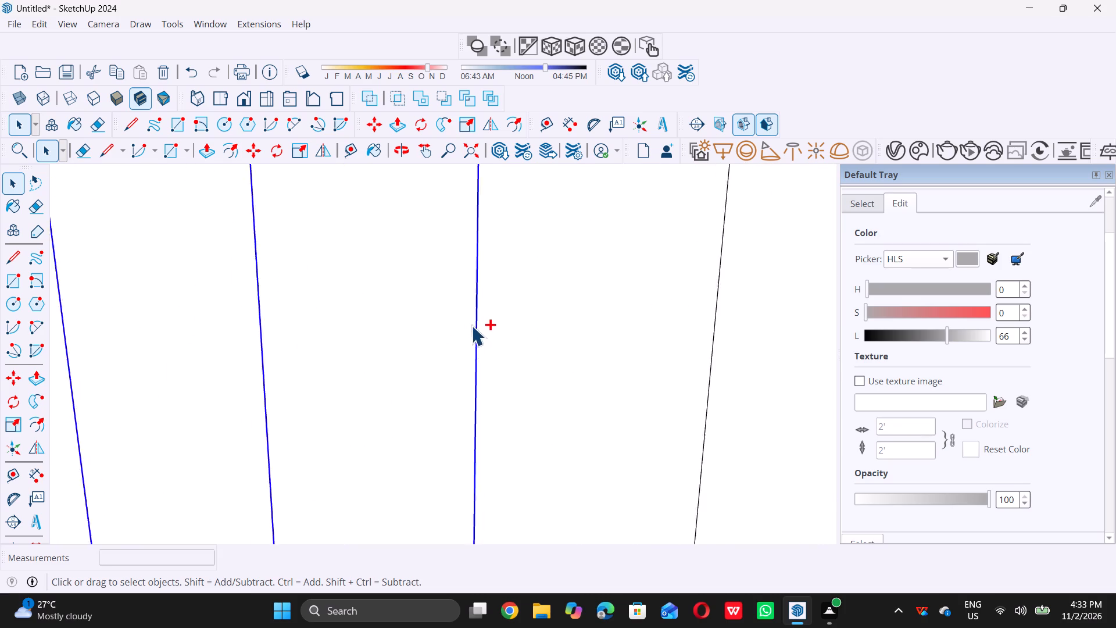
scroll(471, 326, "down", 7, "ctrl")
scroll(573, 337, "up", 5, "ctrl")
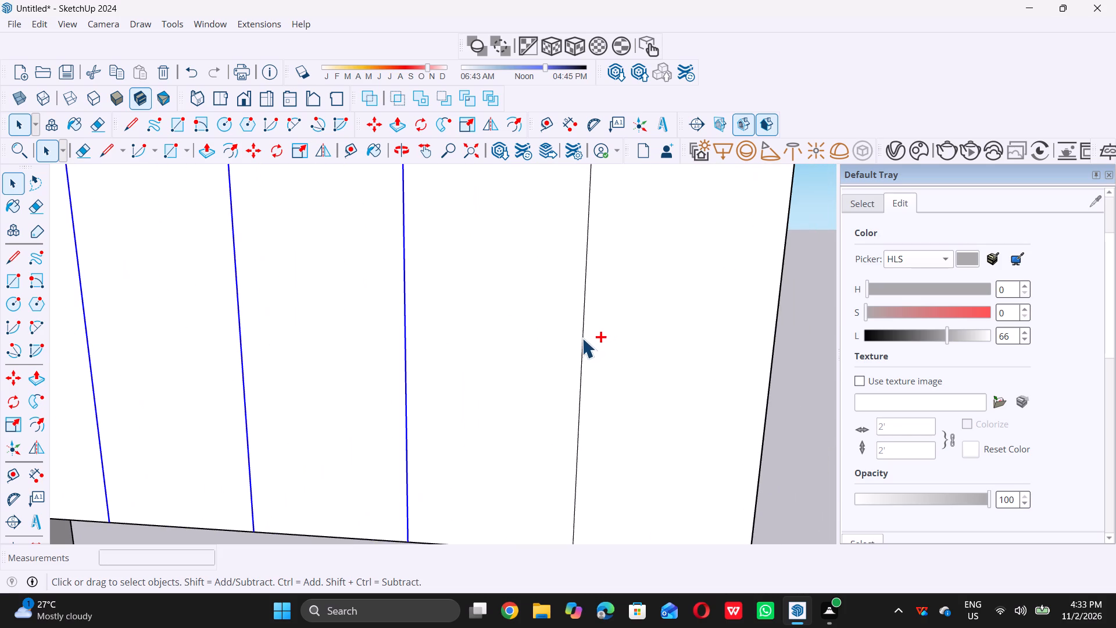
double_click(582, 337, "ctrl")
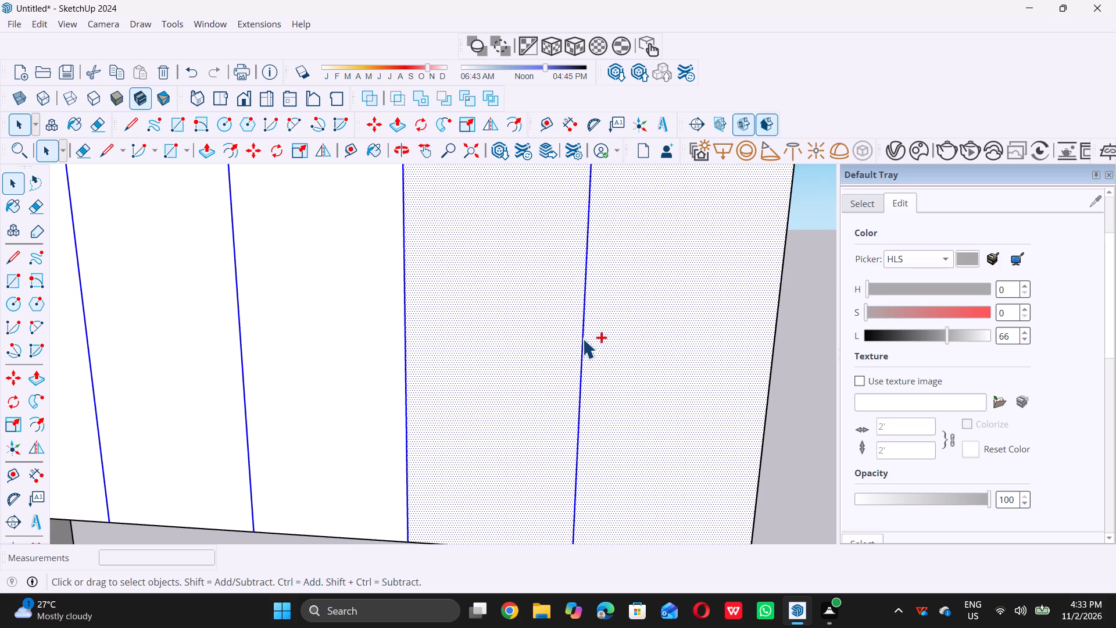
left_click(560, 348, "shift")
left_click(610, 344, "shift")
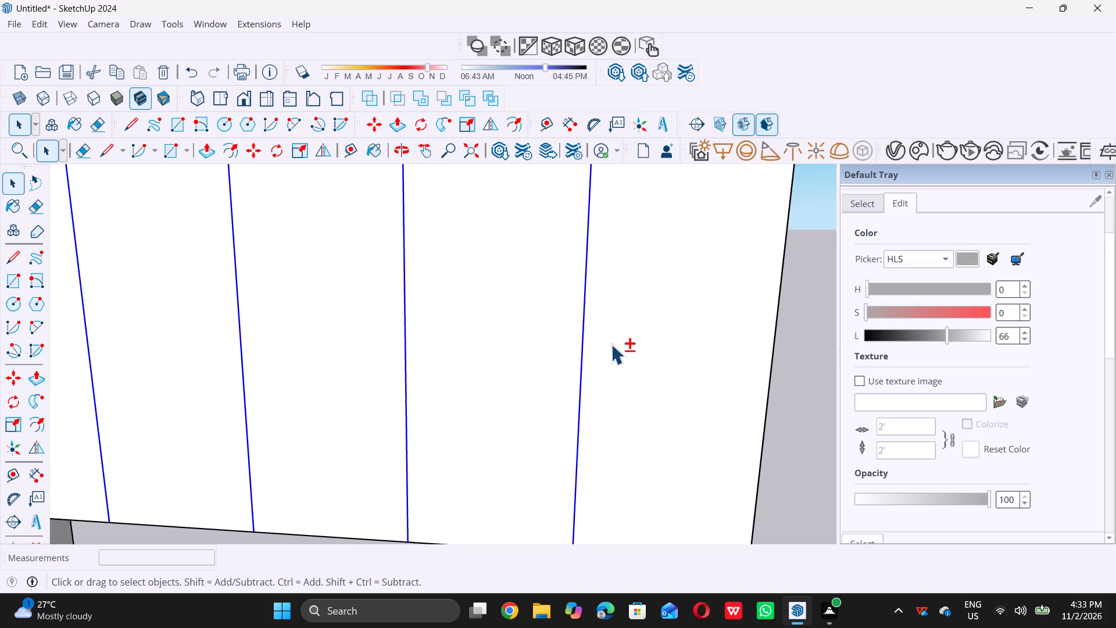
scroll(610, 344, "down", 14)
scroll(388, 381, "up", 6)
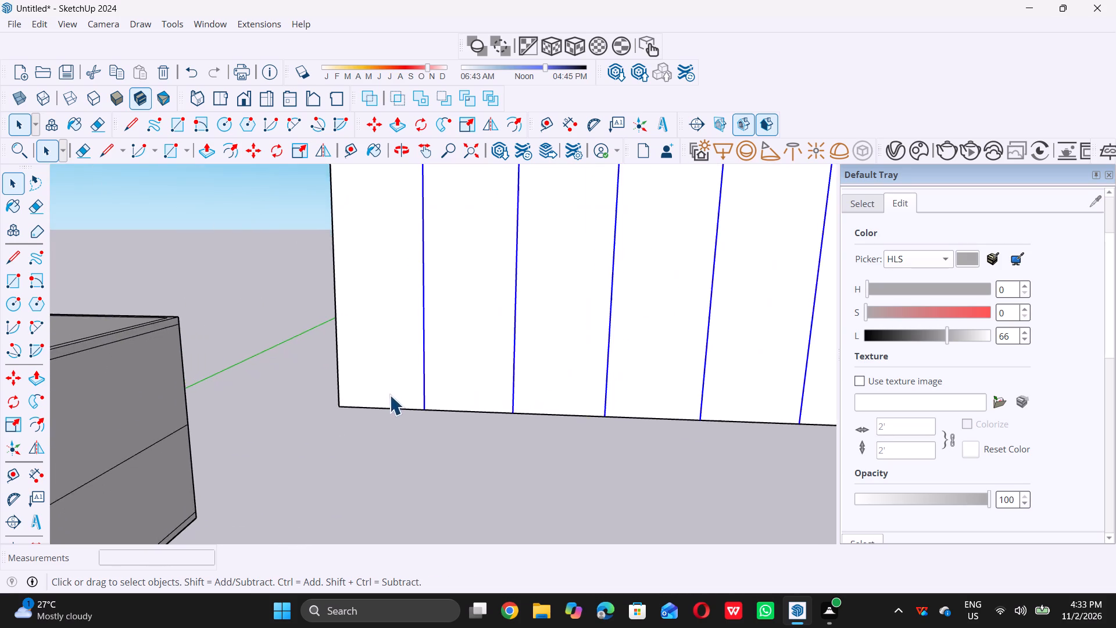
scroll(417, 413, "up", 5)
key("m")
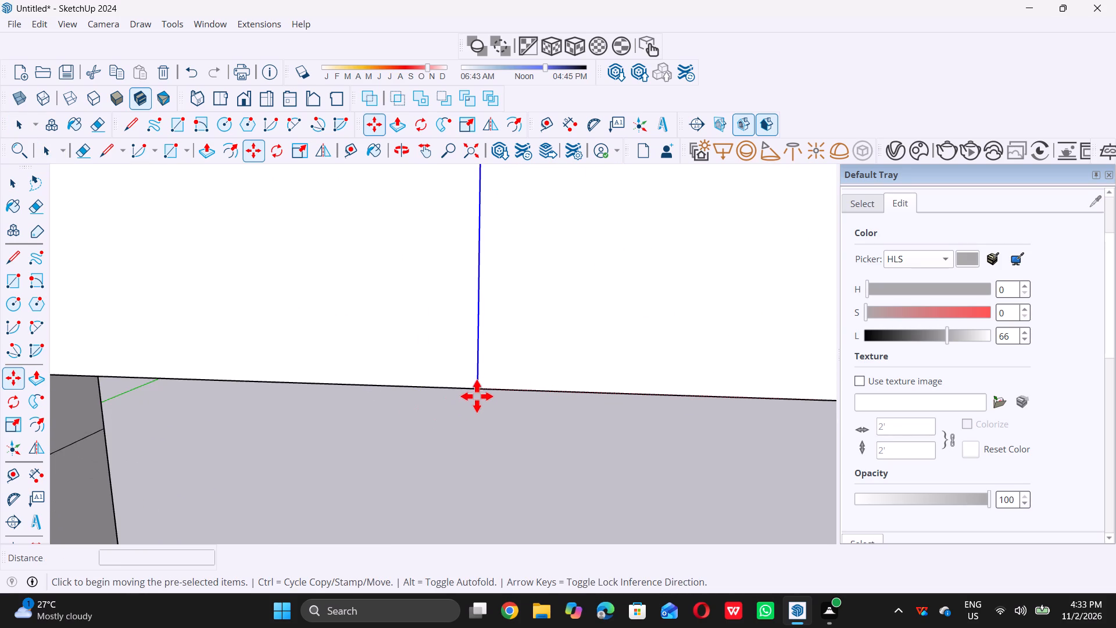
left_click(477, 387)
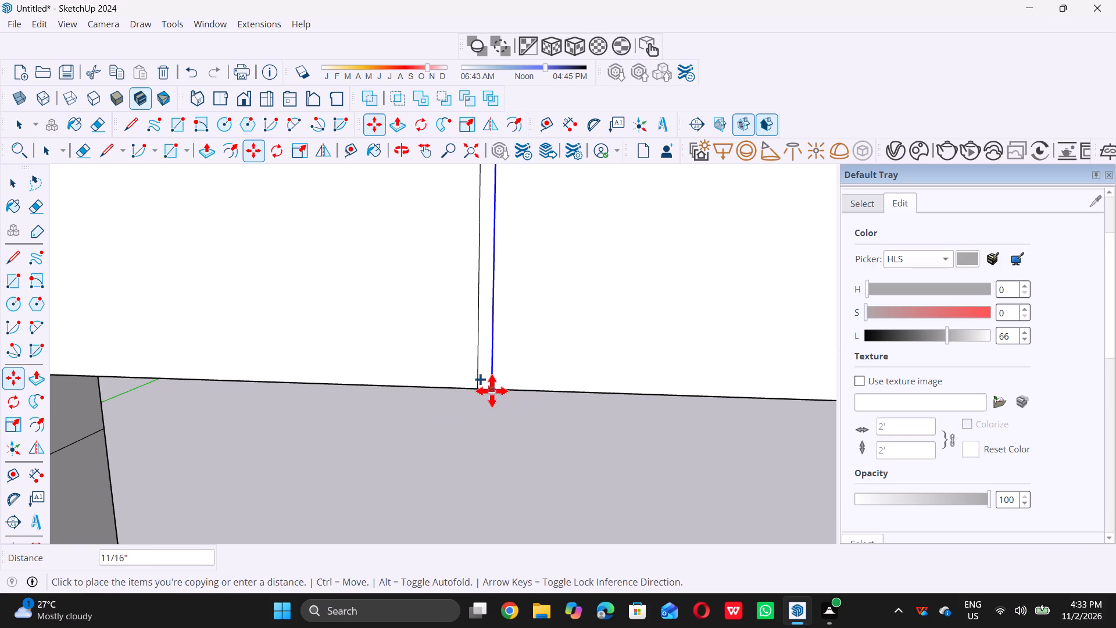
type("0.5")
key("shift+quotedbl")
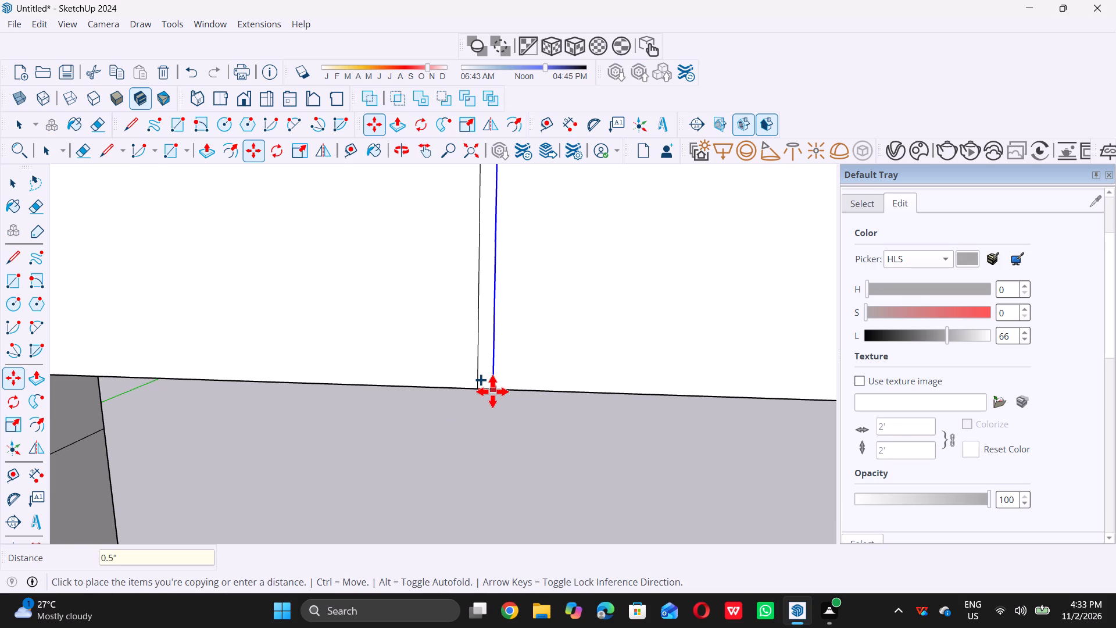
key("Return")
key("space")
scroll(492, 392, "down", 5)
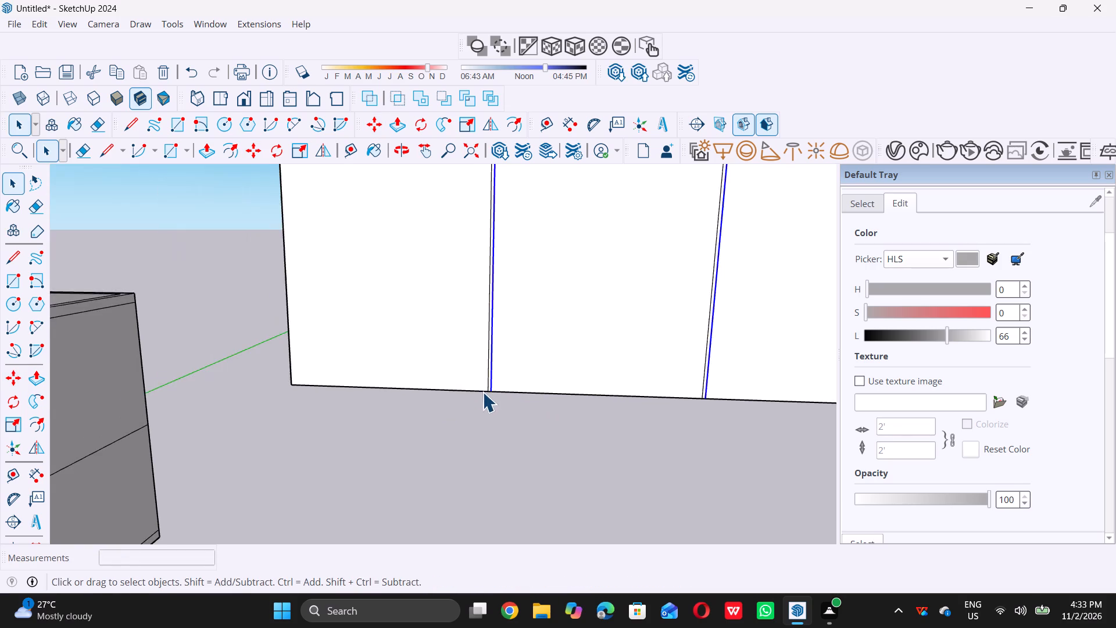
scroll(482, 392, "down", 14)
double_click(590, 449)
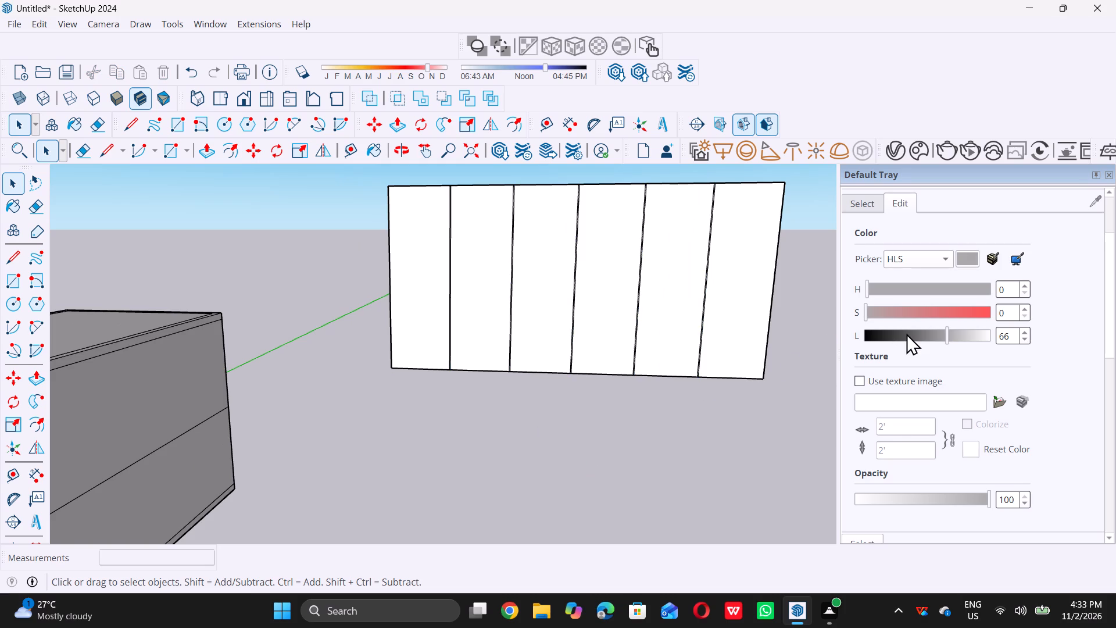
Paint the two thin dividing strips nearest the building black, using the black swatch from Colors-Named.
scroll(865, 255, "up", 5)
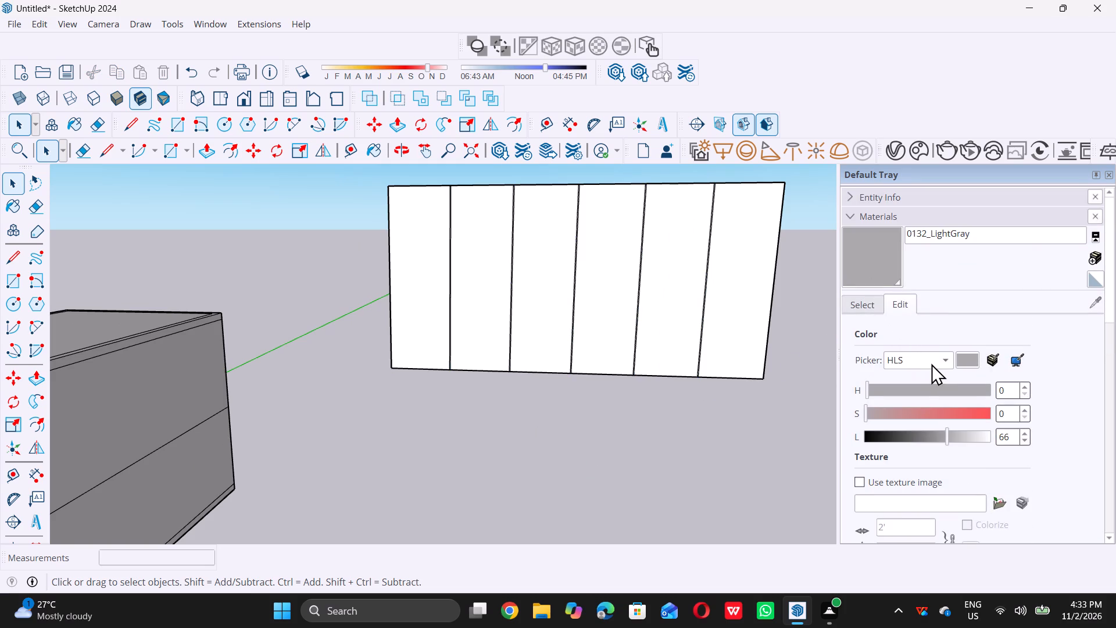
scroll(930, 363, "down", 5)
scroll(1047, 474, "down", 3)
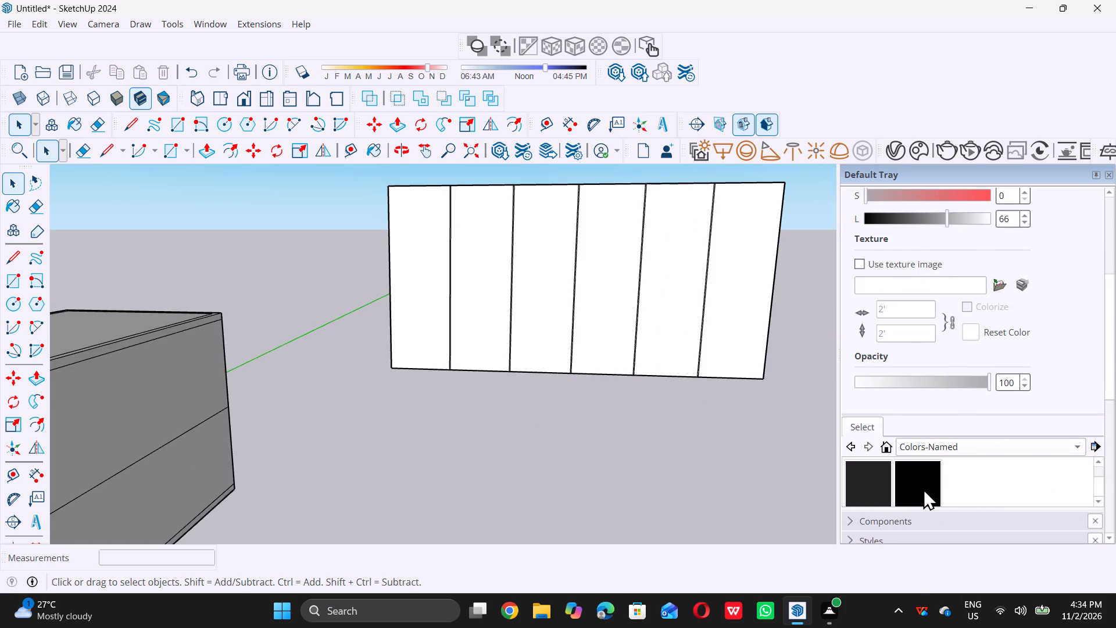
double_click(922, 488)
scroll(446, 321, "up", 17)
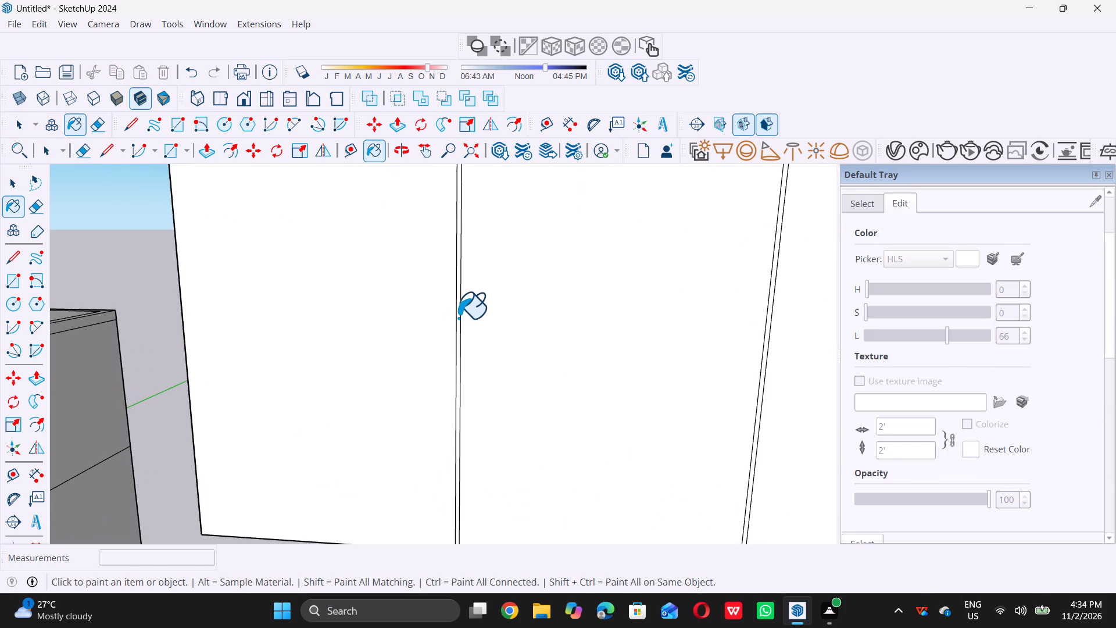
scroll(458, 317, "up", 13)
left_click(459, 317)
scroll(445, 320, "down", 8)
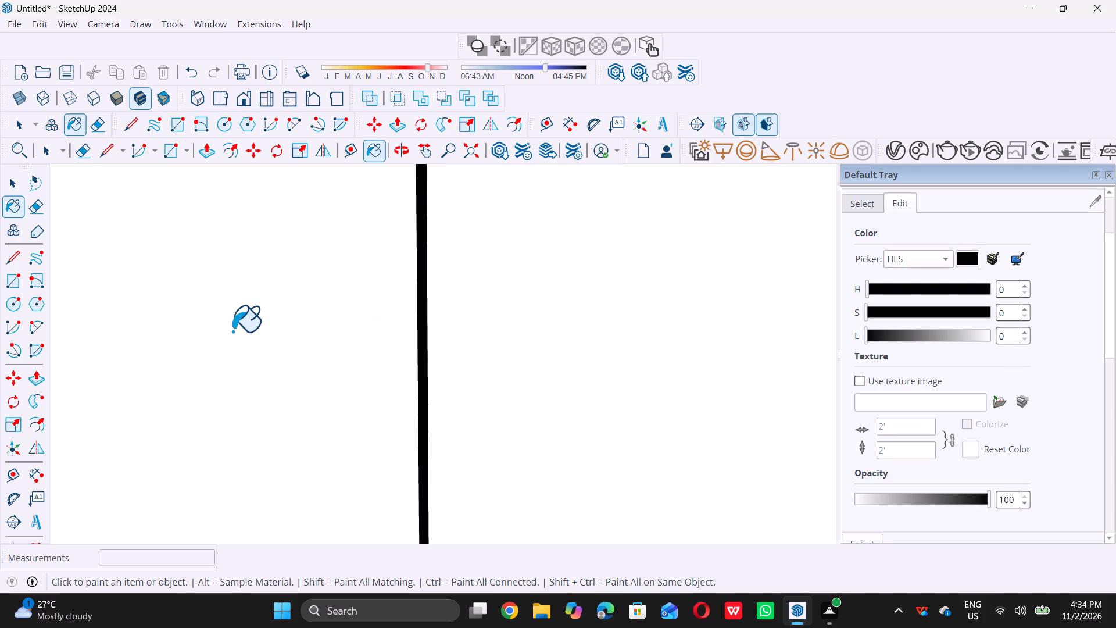
scroll(233, 331, "down", 12)
scroll(534, 343, "up", 8)
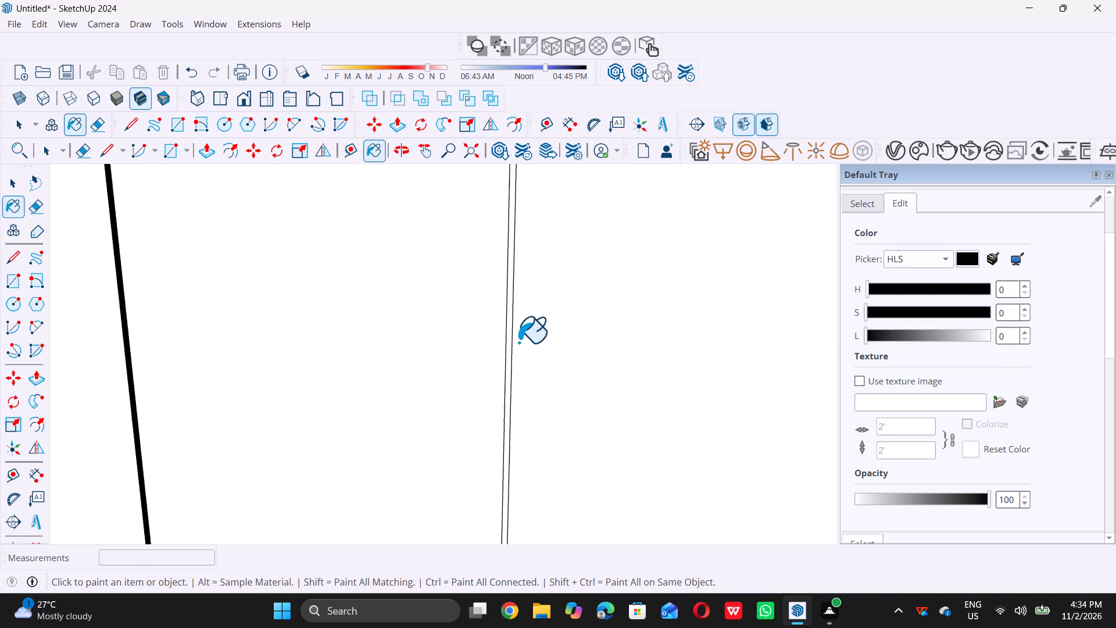
scroll(518, 342, "up", 7)
left_click(497, 329)
Paint the third and fourth thin dividing strips of the freestanding panel black.
scroll(494, 329, "down", 10)
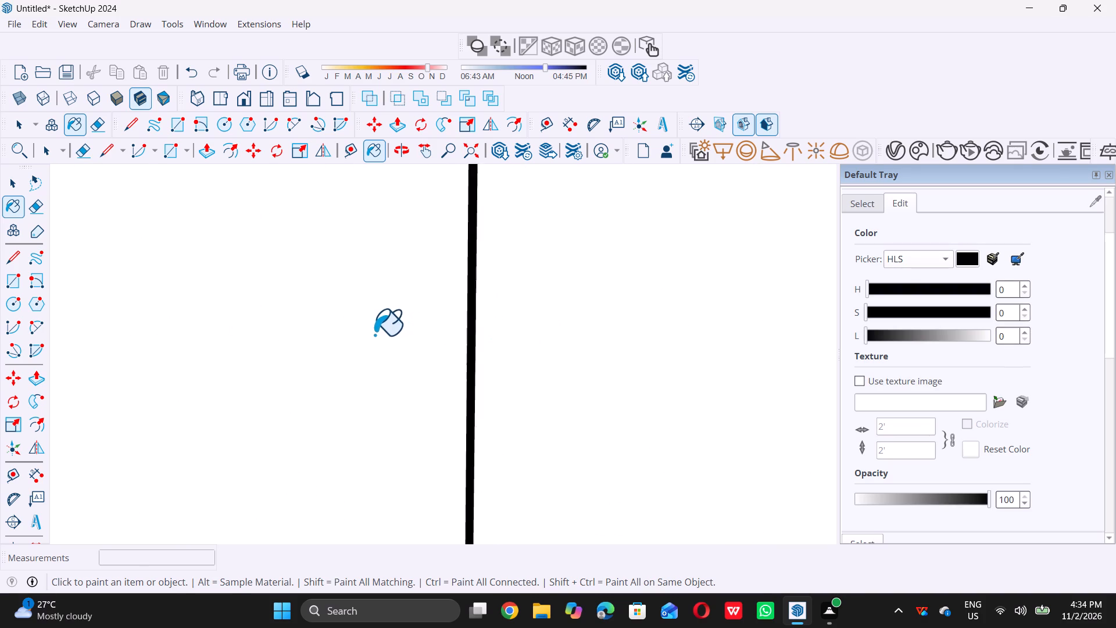
scroll(374, 334, "down", 9)
scroll(588, 348, "up", 13)
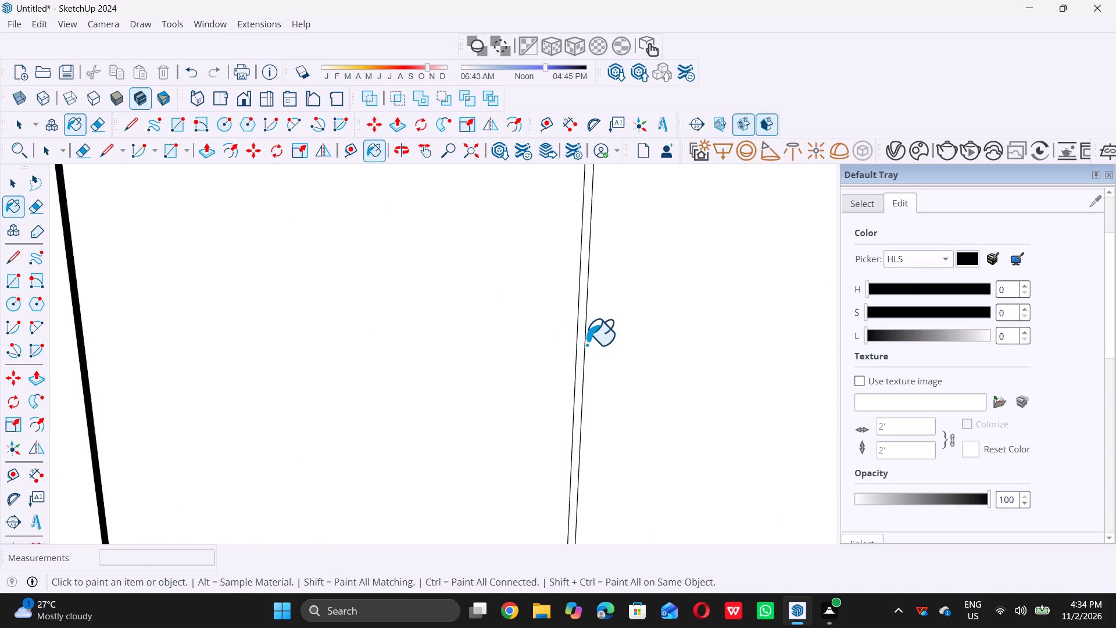
scroll(586, 344, "up", 5)
double_click(574, 336)
scroll(495, 344, "down", 13)
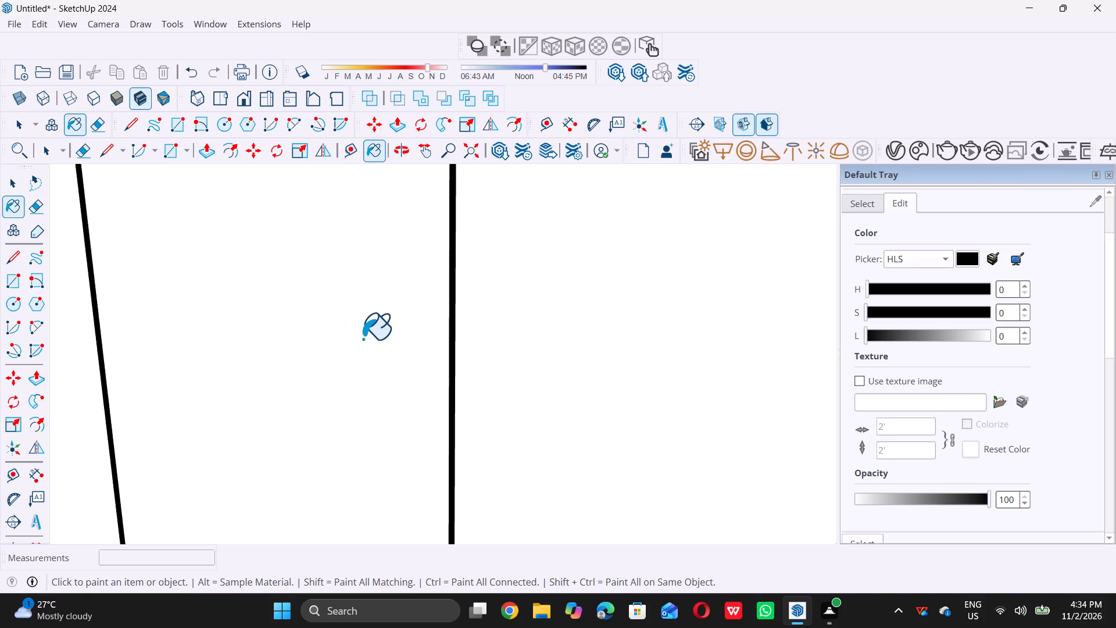
scroll(363, 338, "down", 9)
scroll(542, 358, "up", 13)
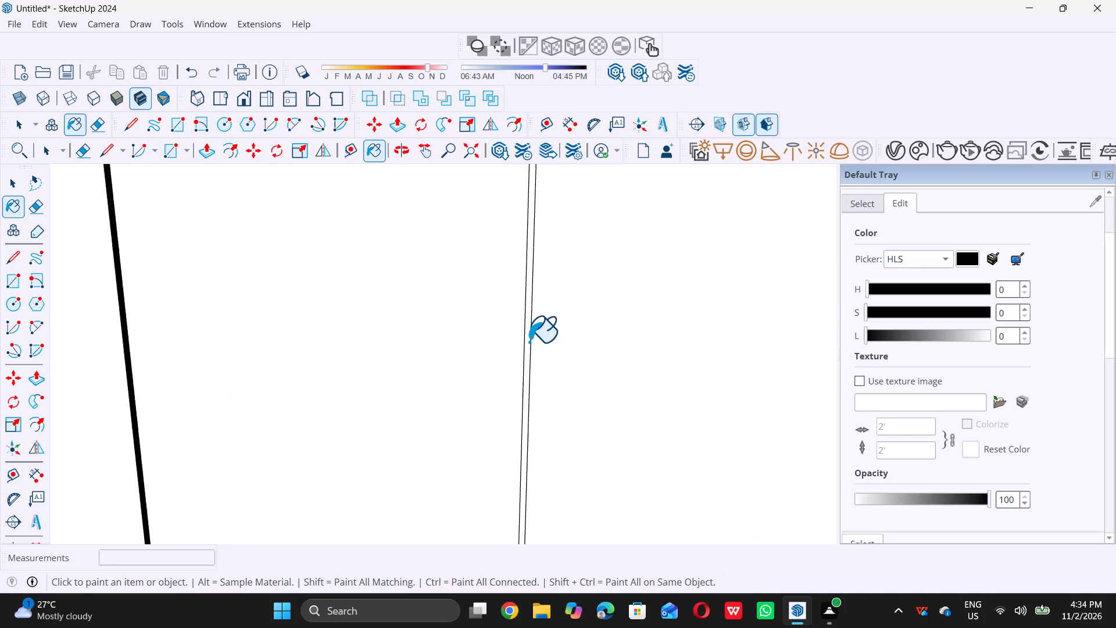
scroll(529, 341, "up", 6)
left_click(529, 340)
Paint the fifth thin dividing strip of the freestanding panel, farthest from the building, black.
scroll(490, 343, "down", 14)
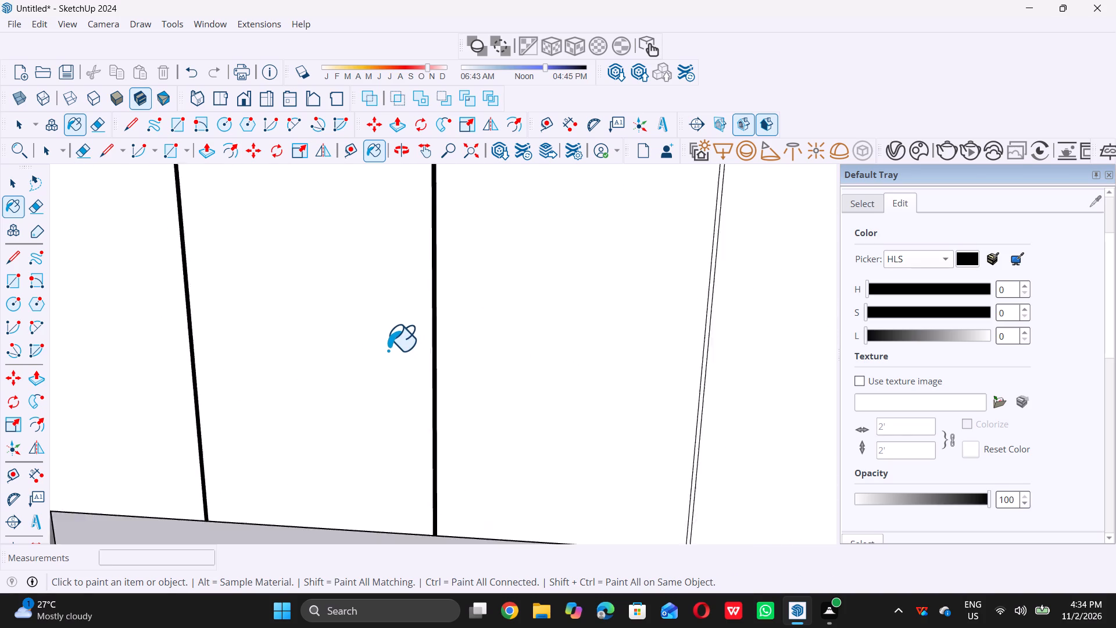
scroll(388, 350, "down", 7)
scroll(541, 365, "up", 17)
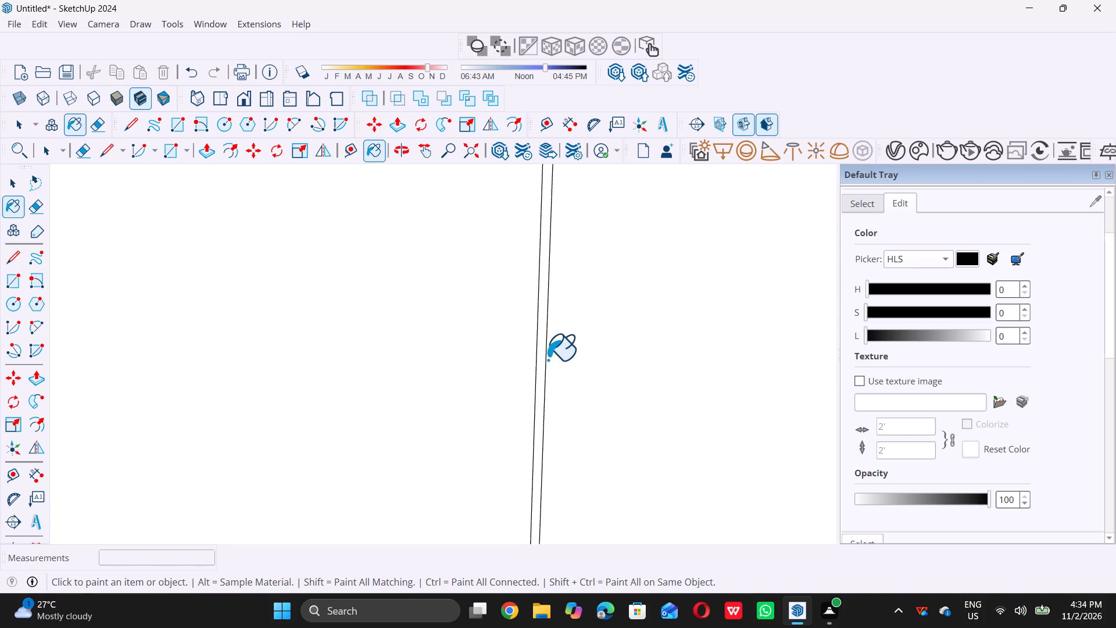
left_click(541, 354)
key("space")
scroll(543, 359, "down", 5)
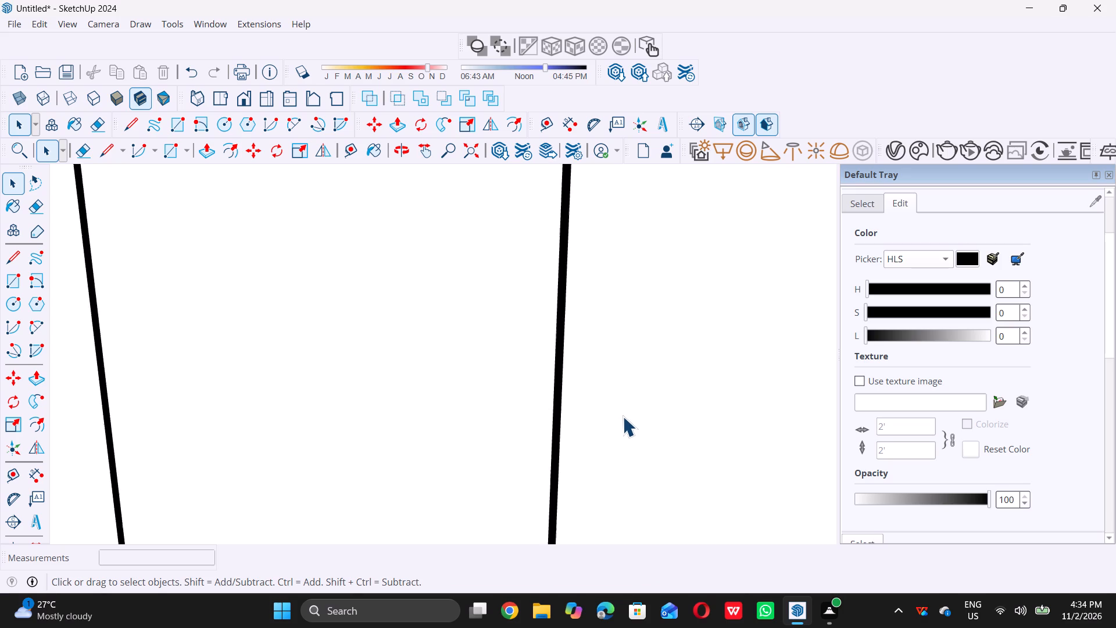
scroll(623, 416, "down", 20)
scroll(623, 416, "down", 5)
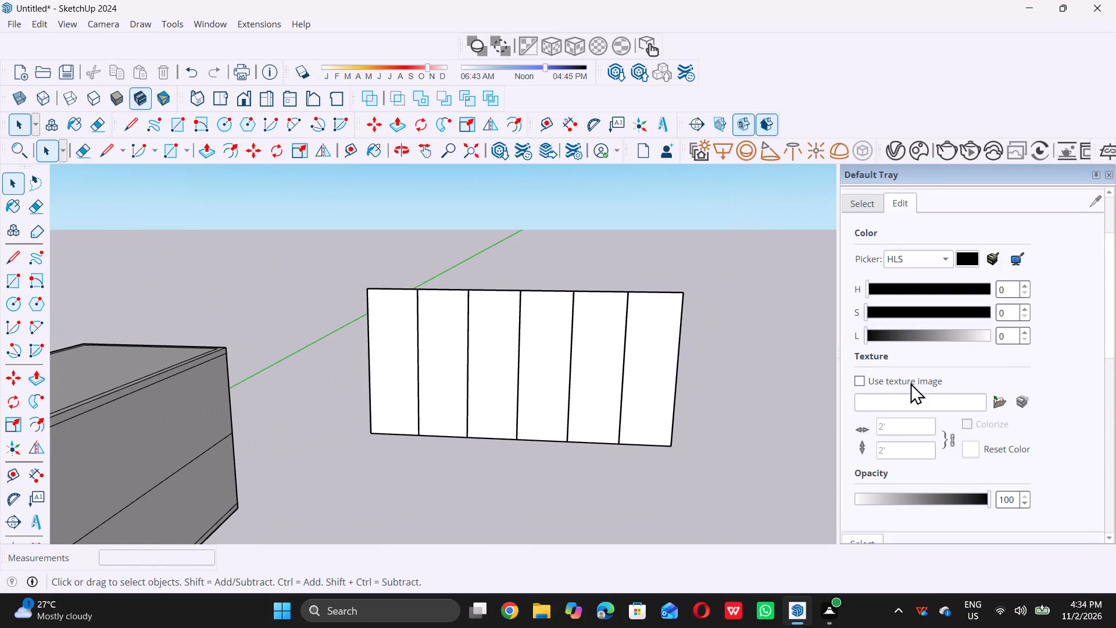
Browse the Colors-Named material collection for a suitable colour for the panel's divisions.
scroll(905, 391, "down", 3)
scroll(905, 391, "up", 5)
scroll(856, 288, "up", 2)
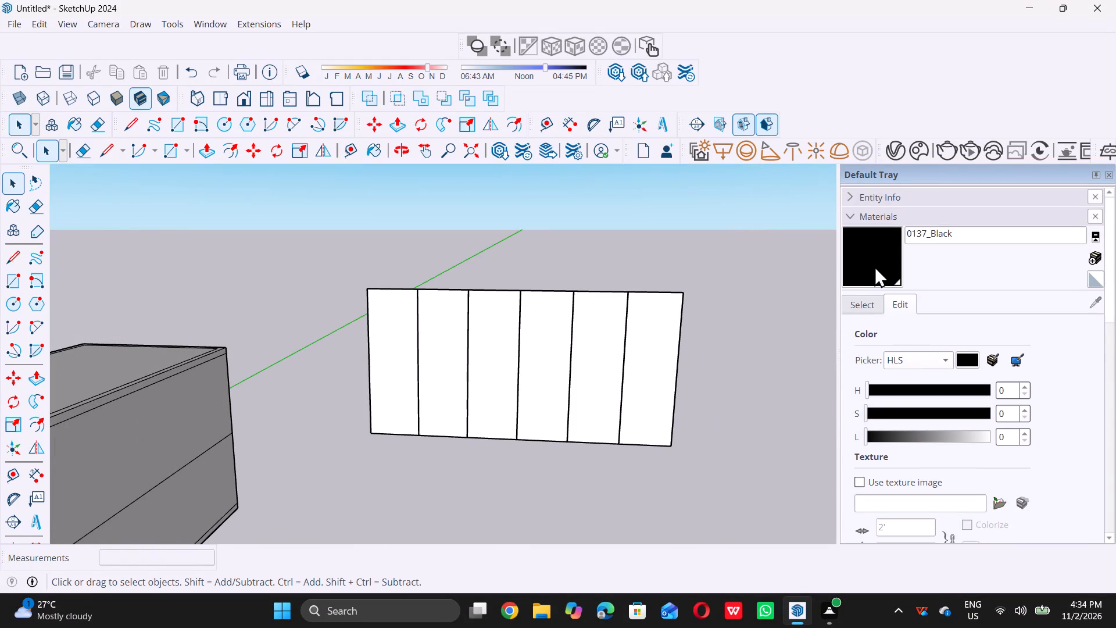
scroll(874, 266, "up", 5)
left_click(861, 302)
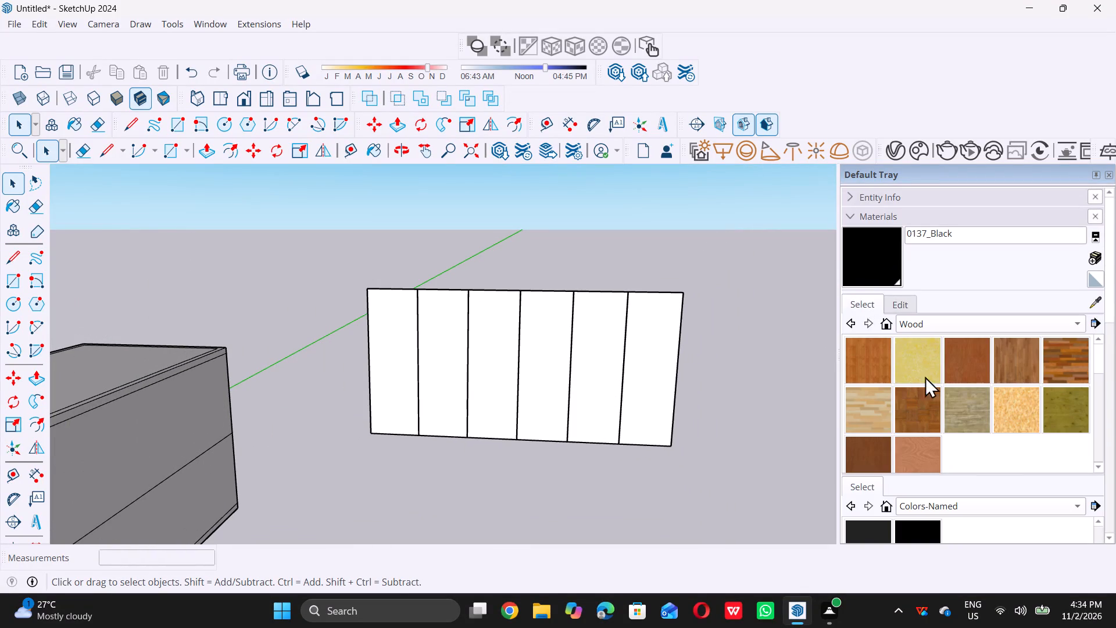
triple_click(1078, 323)
left_click(1078, 323)
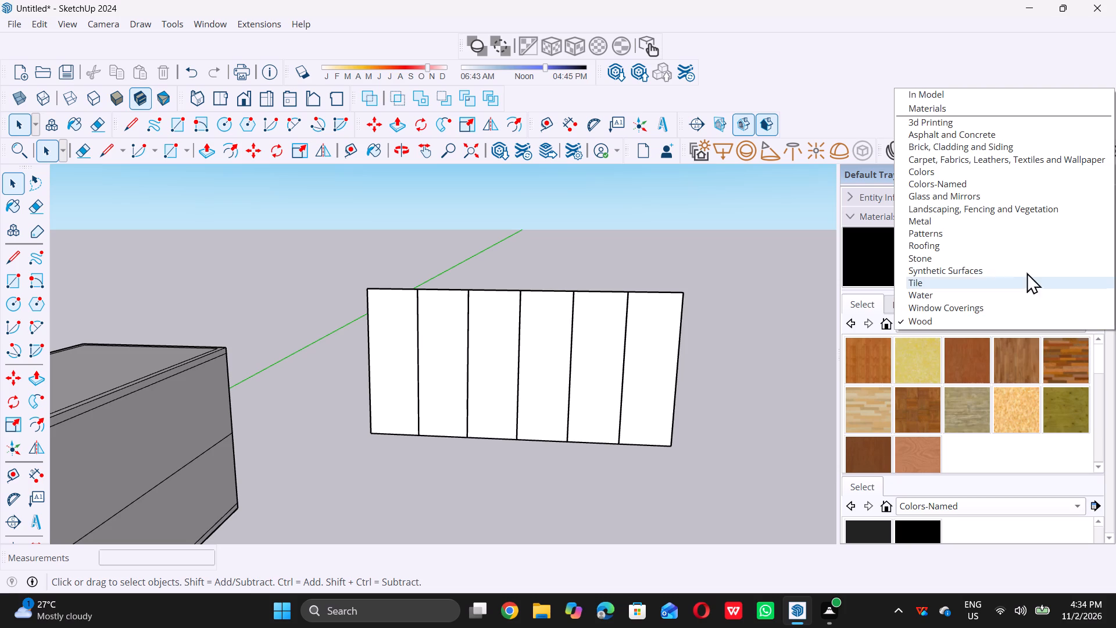
triple_click(978, 180)
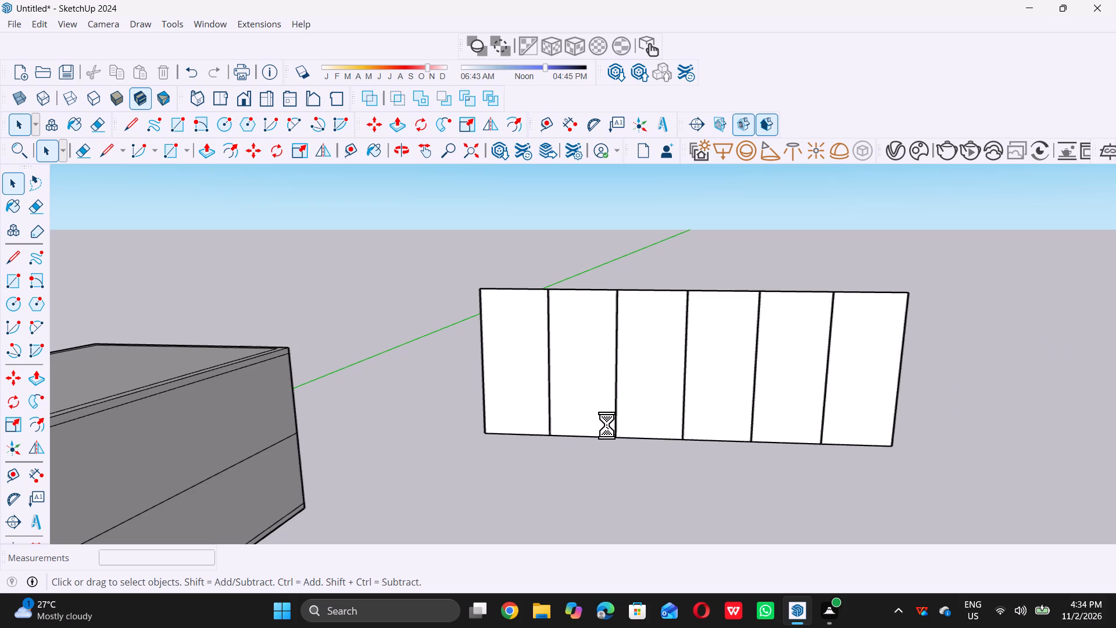
scroll(512, 419, "down", 19)
scroll(504, 417, "down", 20)
scroll(504, 417, "down", 4)
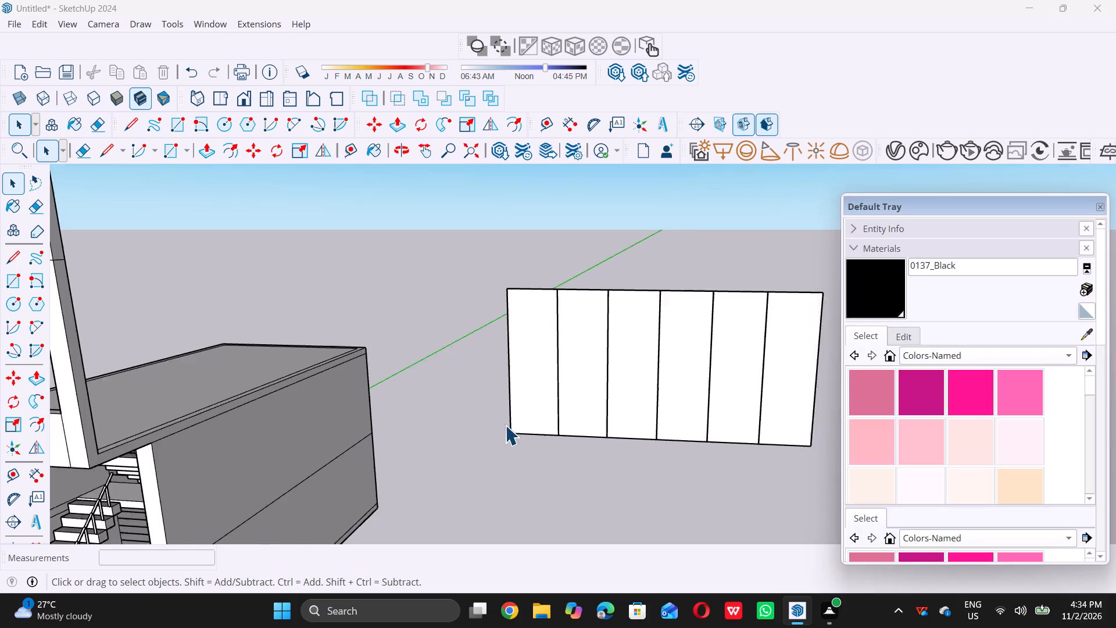
scroll(681, 432, "down", 2)
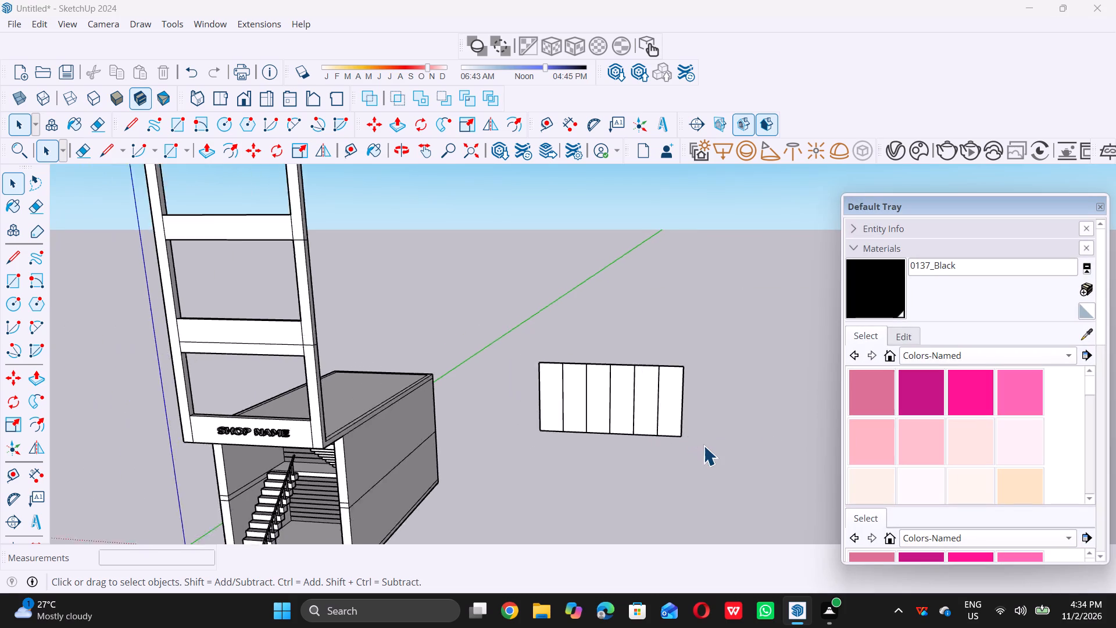
scroll(703, 445, "down", 2)
scroll(704, 446, "up", 6)
scroll(1025, 438, "down", 2)
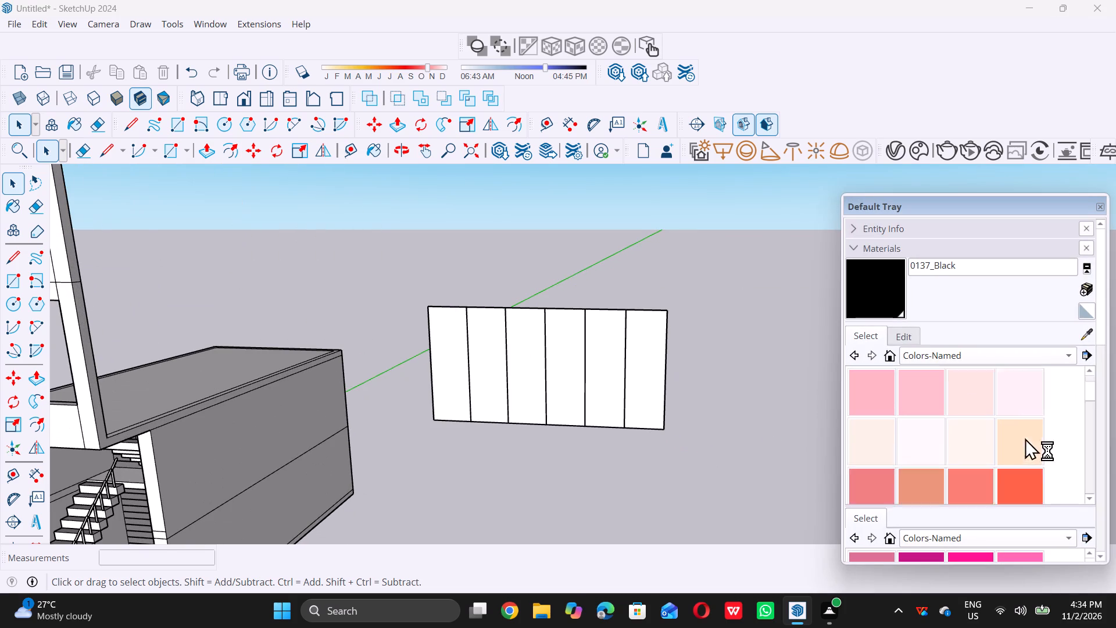
scroll(1025, 438, "down", 11)
scroll(1013, 440, "up", 12)
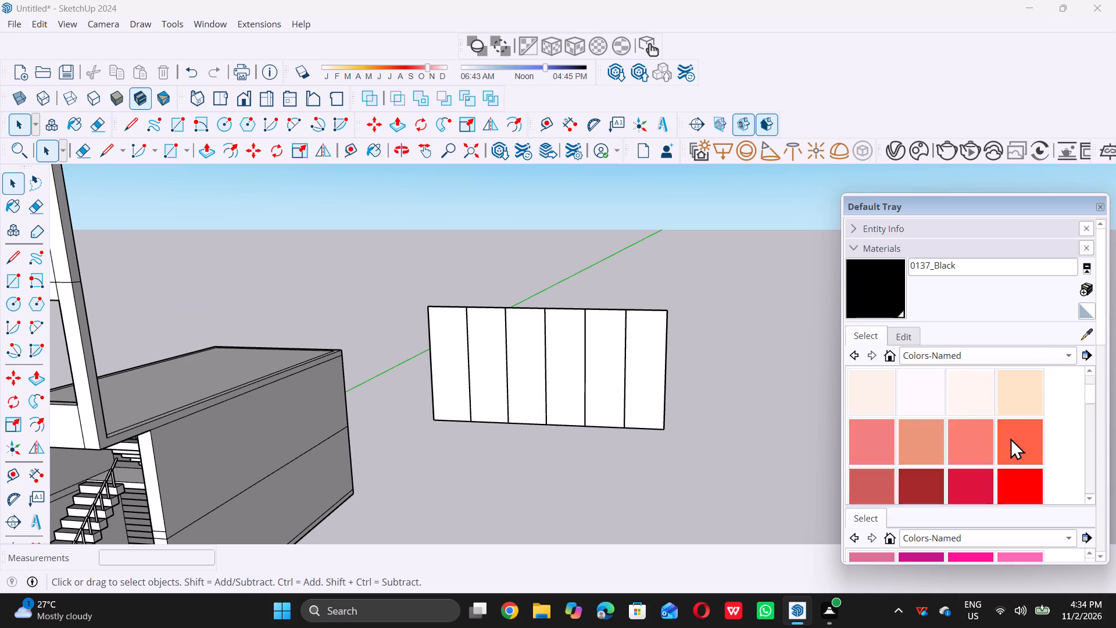
scroll(1010, 438, "up", 16)
scroll(1004, 440, "down", 6)
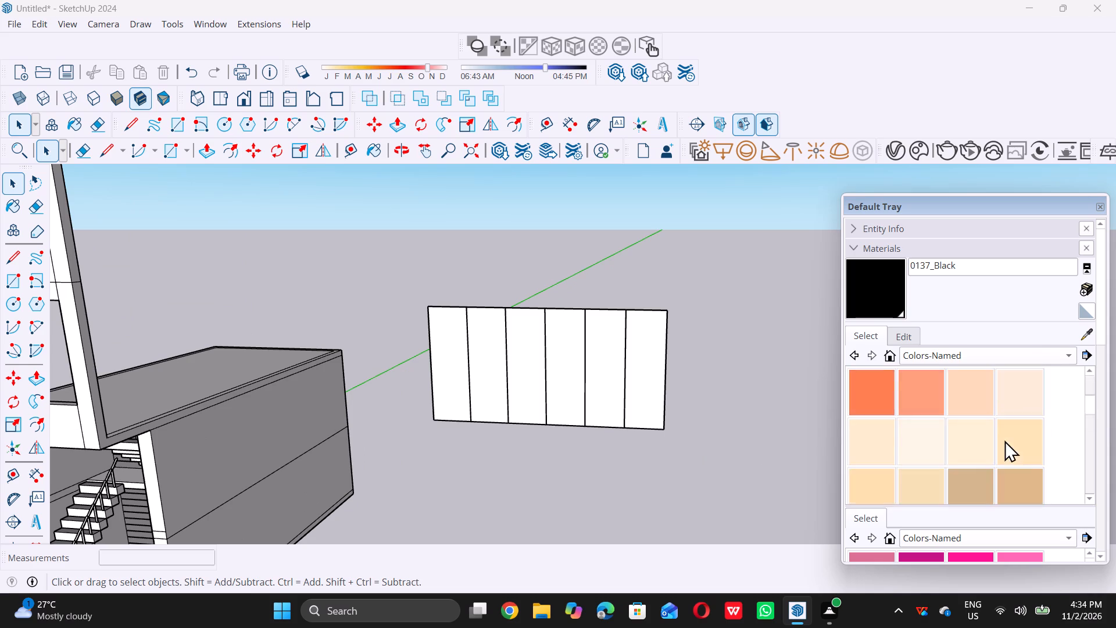
scroll(1004, 440, "down", 18)
scroll(999, 444, "up", 2)
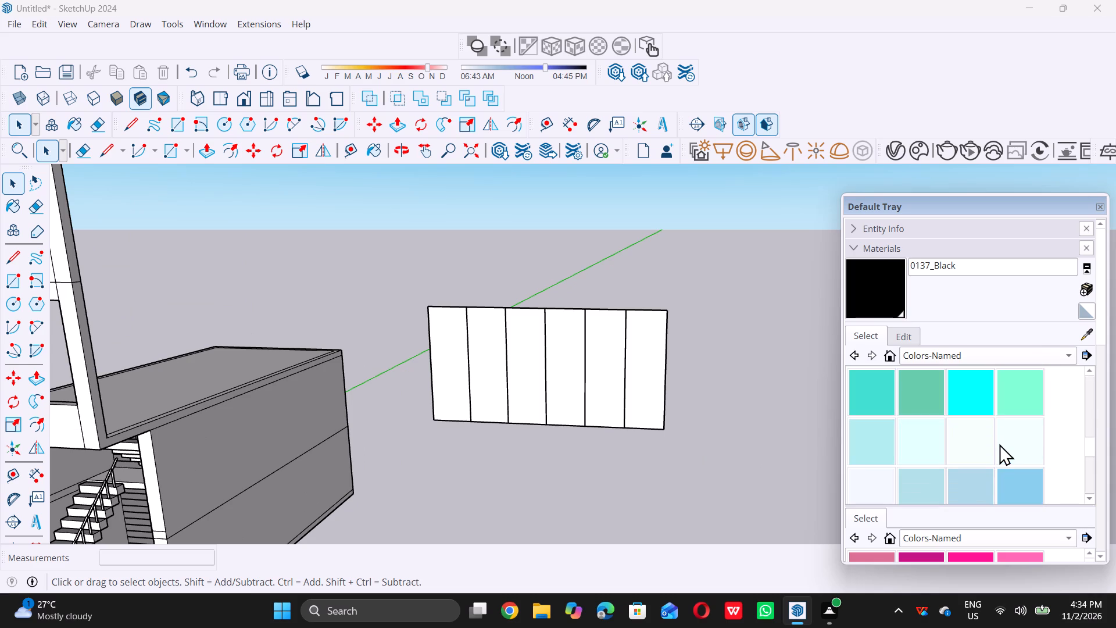
scroll(999, 445, "down", 6)
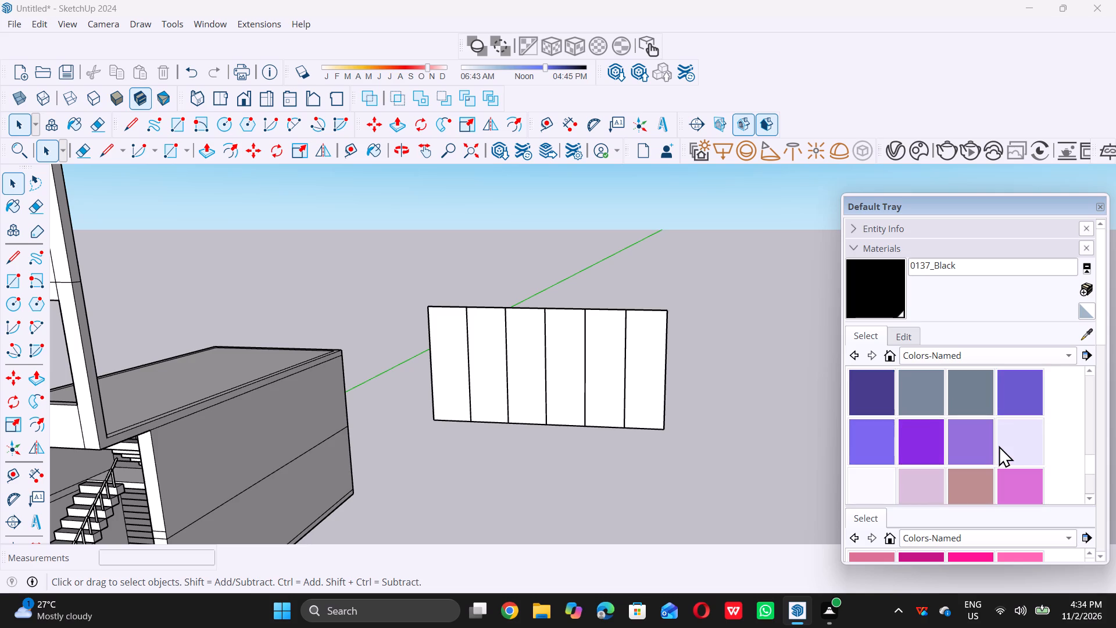
scroll(999, 445, "down", 4)
scroll(998, 445, "up", 8)
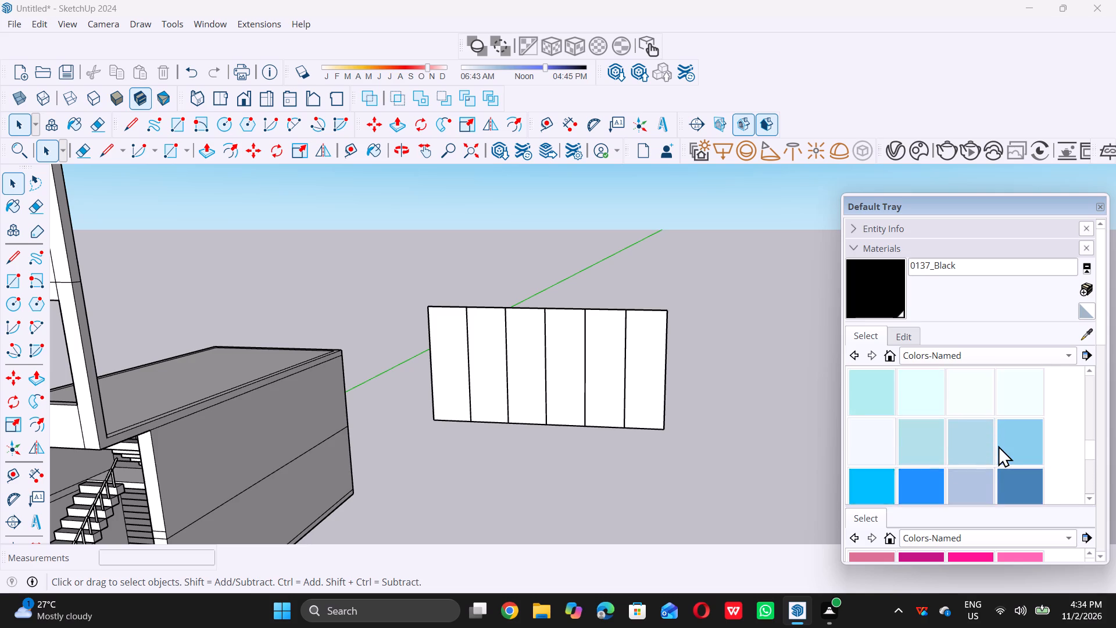
scroll(998, 445, "up", 3)
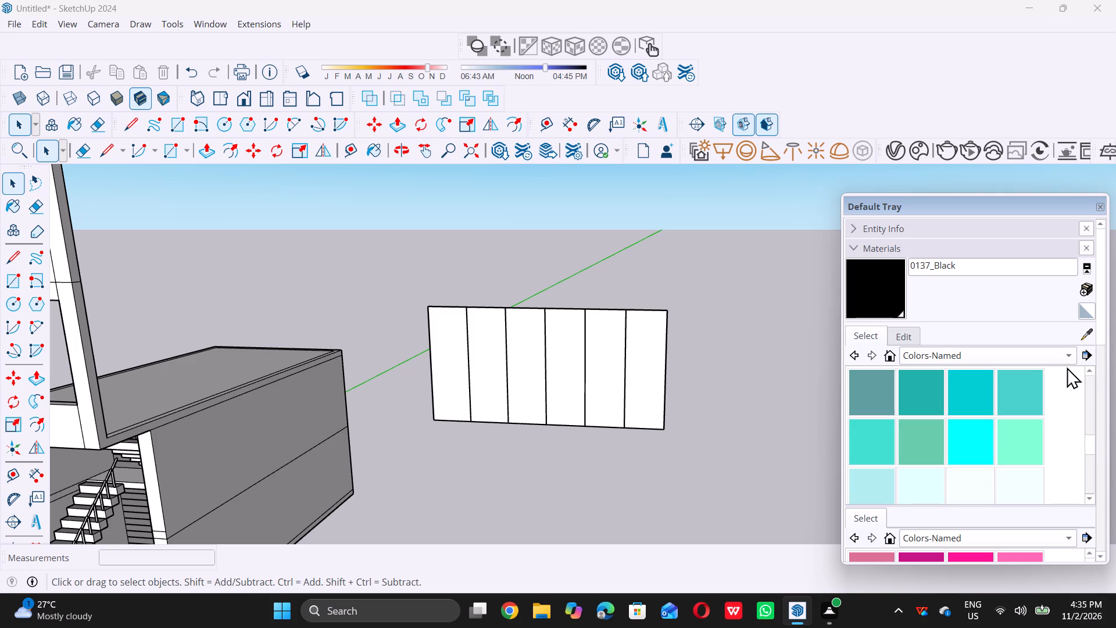
Paint the freestanding panel's division farthest from the building with the translucent blue glass from Glass and Mirrors.
double_click(1067, 356)
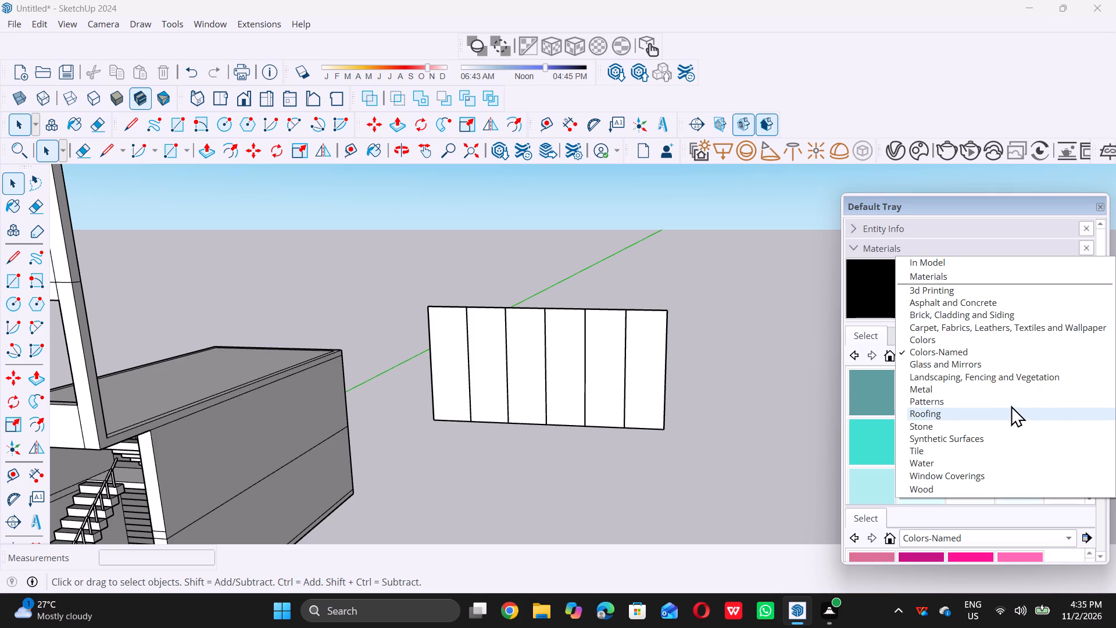
left_click(1003, 362)
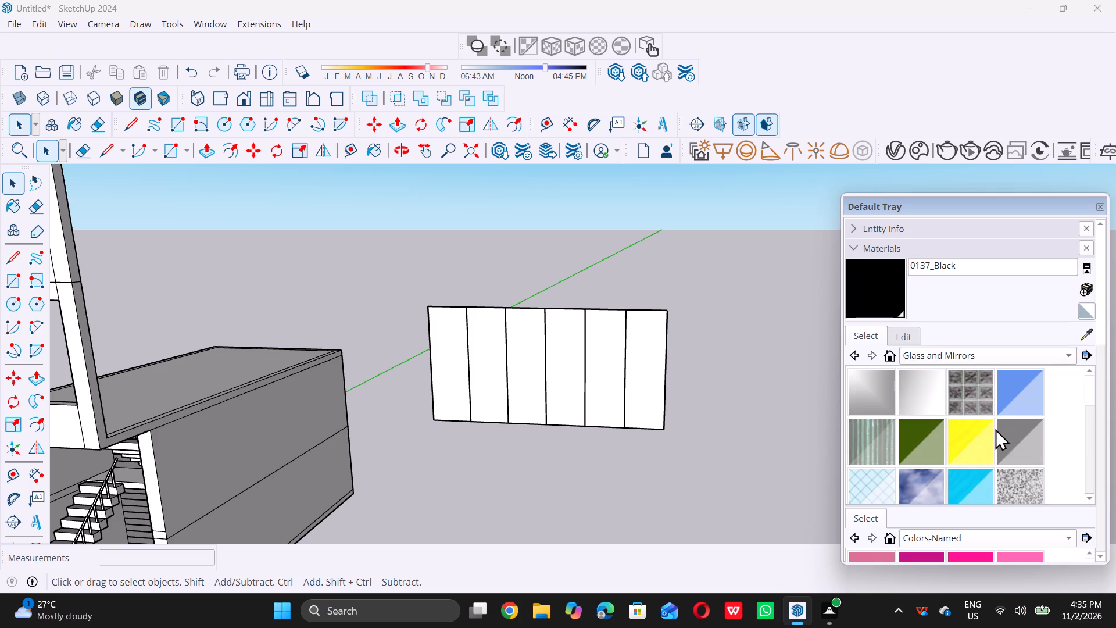
scroll(1025, 423, "down", 2)
scroll(1025, 423, "up", 2)
double_click(1019, 400)
triple_click(643, 377)
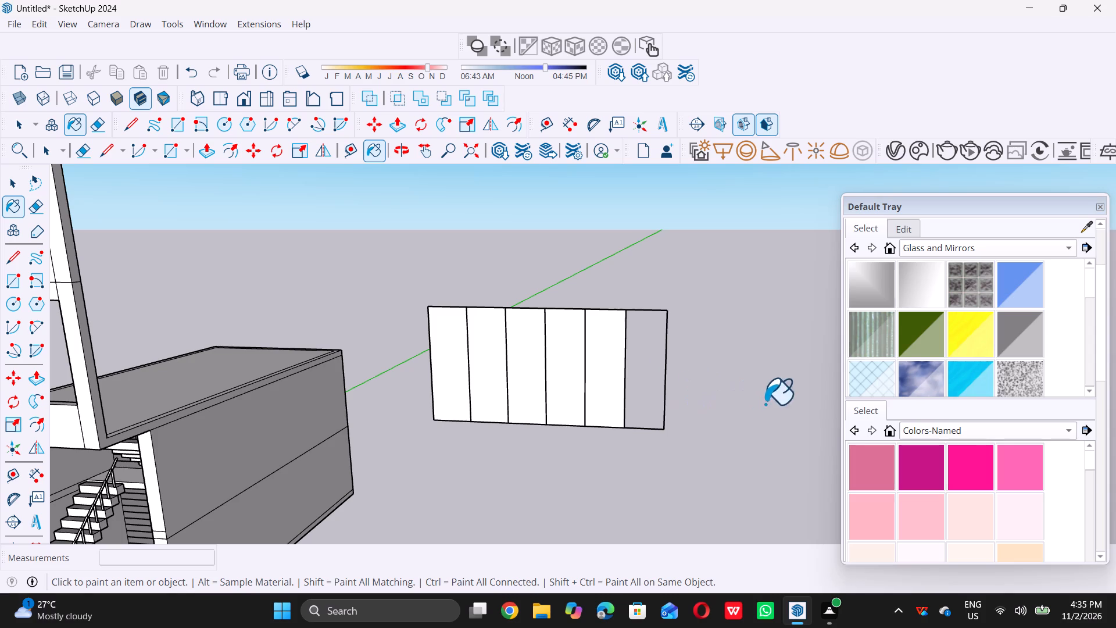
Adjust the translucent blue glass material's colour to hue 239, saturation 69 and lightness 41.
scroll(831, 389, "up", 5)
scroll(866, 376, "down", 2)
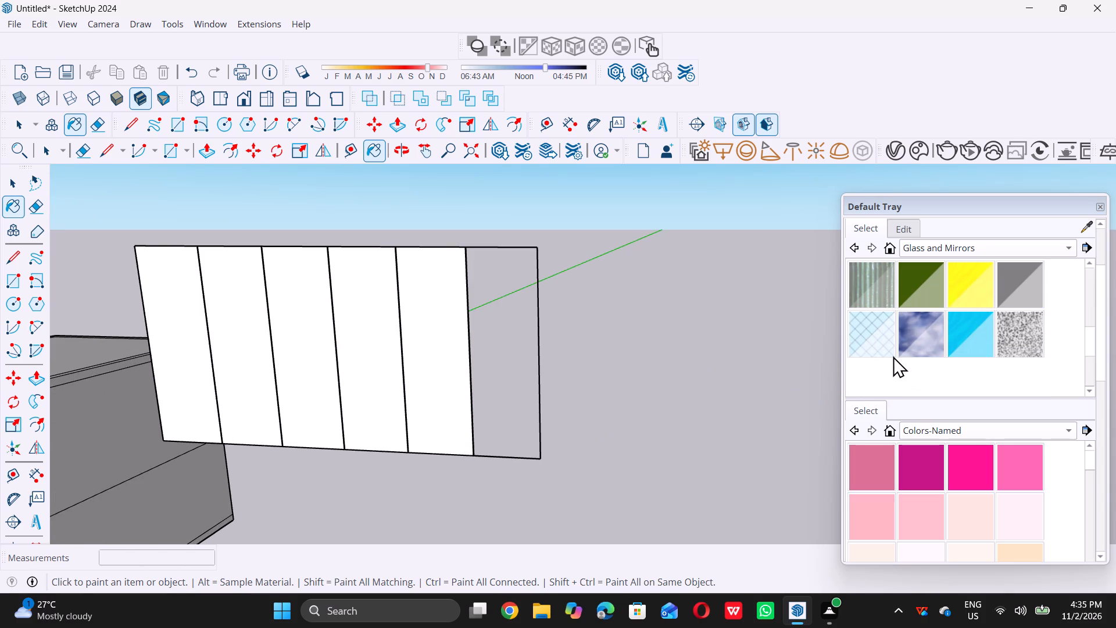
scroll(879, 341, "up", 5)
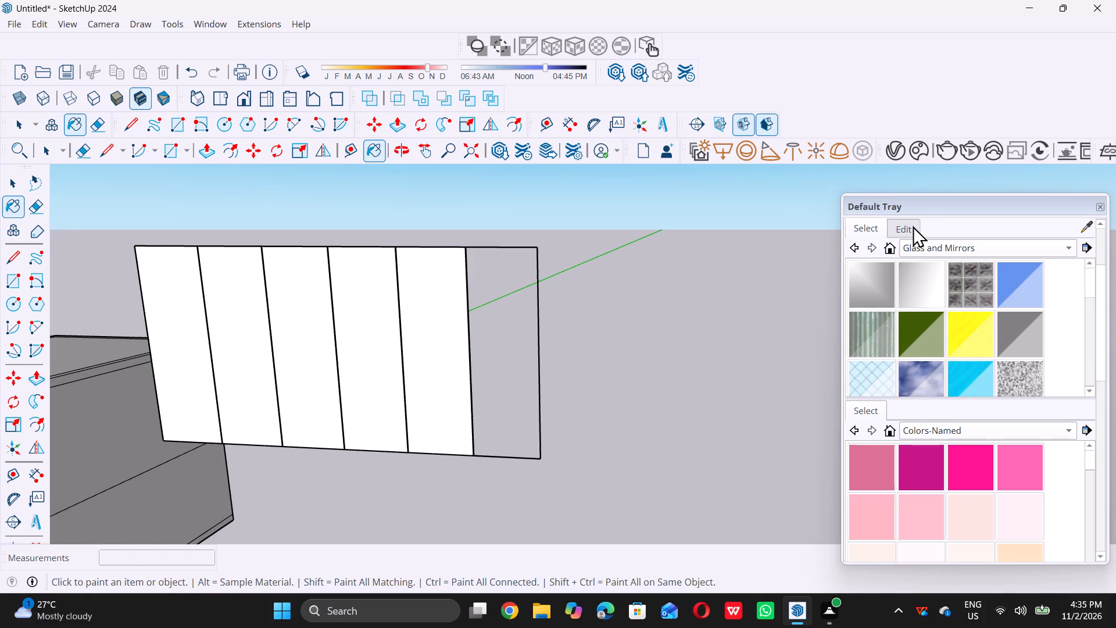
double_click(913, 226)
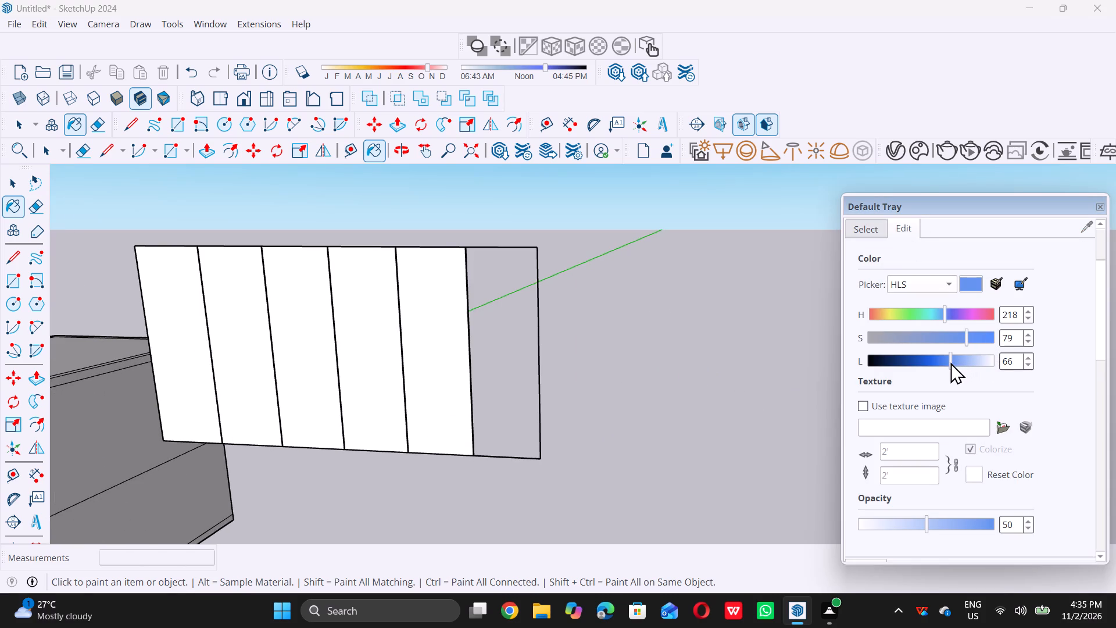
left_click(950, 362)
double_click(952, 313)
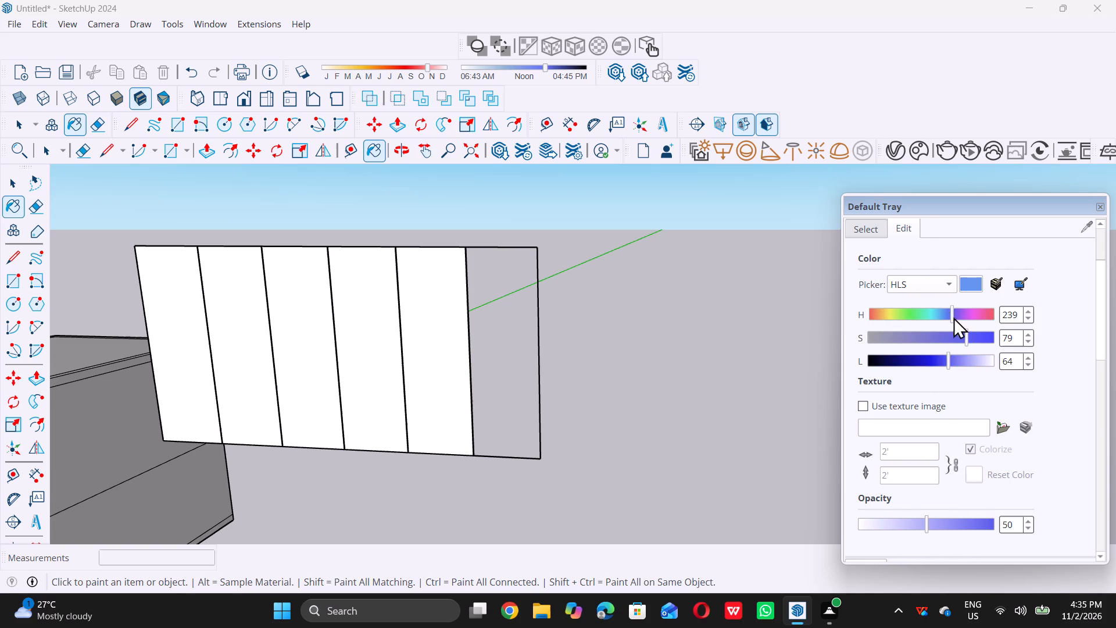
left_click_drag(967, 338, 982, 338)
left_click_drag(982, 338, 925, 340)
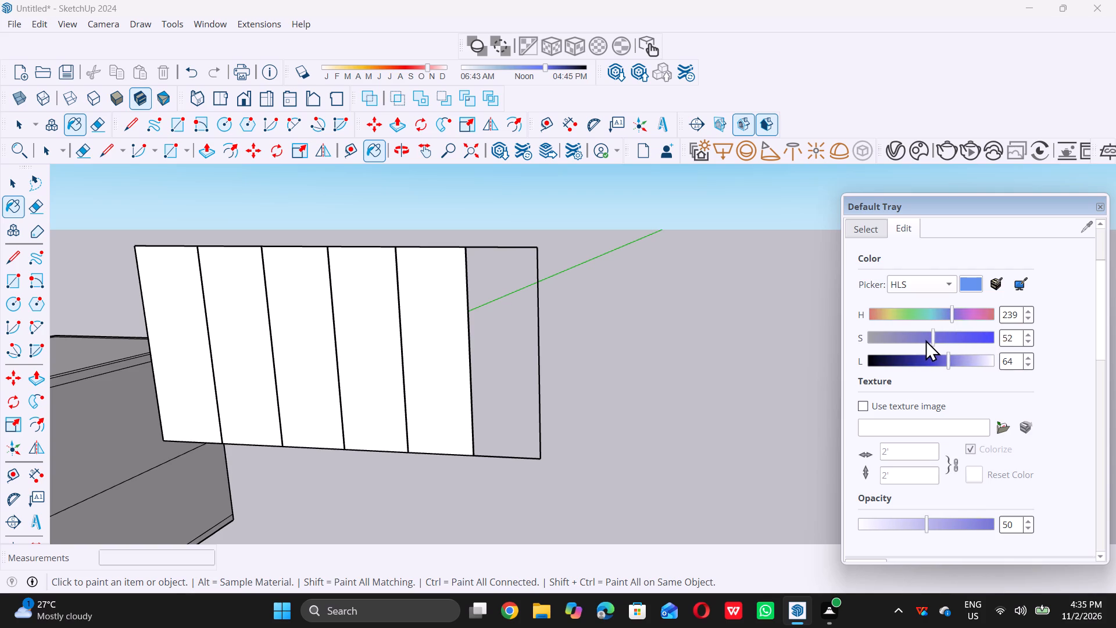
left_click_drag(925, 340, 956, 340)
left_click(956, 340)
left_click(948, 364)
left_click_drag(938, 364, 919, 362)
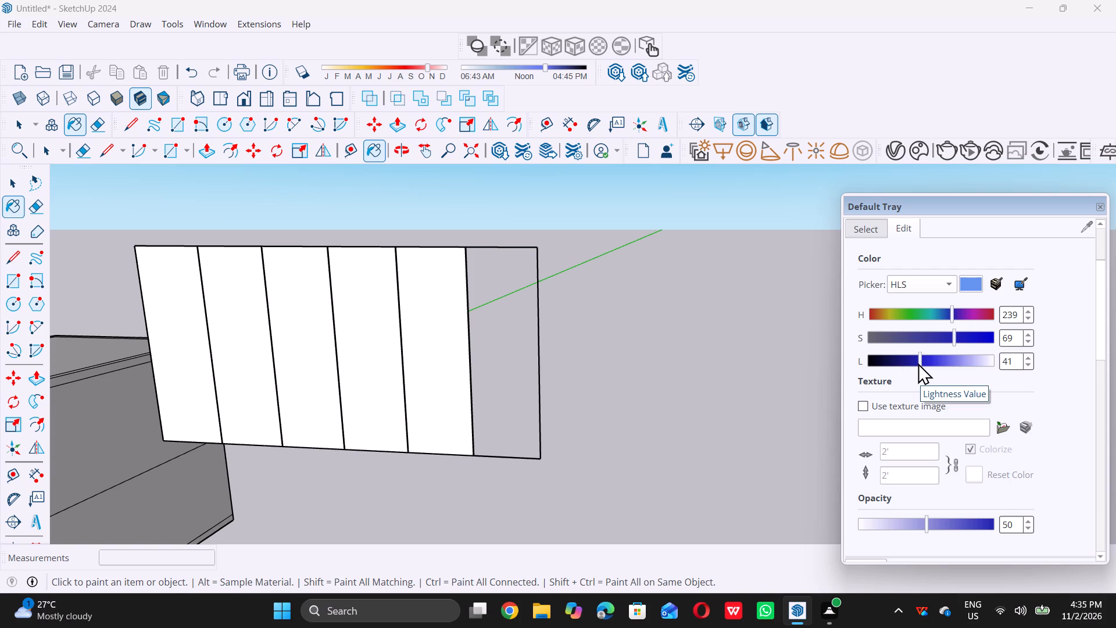
Undo the translucent blue glass material's colour edits and its paint on the panel division farthest from the building.
type("zzzz")
key("ctrl+z")
key("z")
key("ctrl+z")
key("ctrl+z")
key("ctrl+z")
key("ctrl+z")
key("ctrl+z")
key("ctrl+z")
key("ctrl+z")
key("ctrl+z")
key("ctrl+z")
key("ctrl+z")
key("ctrl+z")
key("z")
key("ctrl+z")
key("ctrl+z")
key("ctrl+z")
key("ctrl+z")
key("ctrl+z")
key("z")
key("ctrl+z")
key("z")
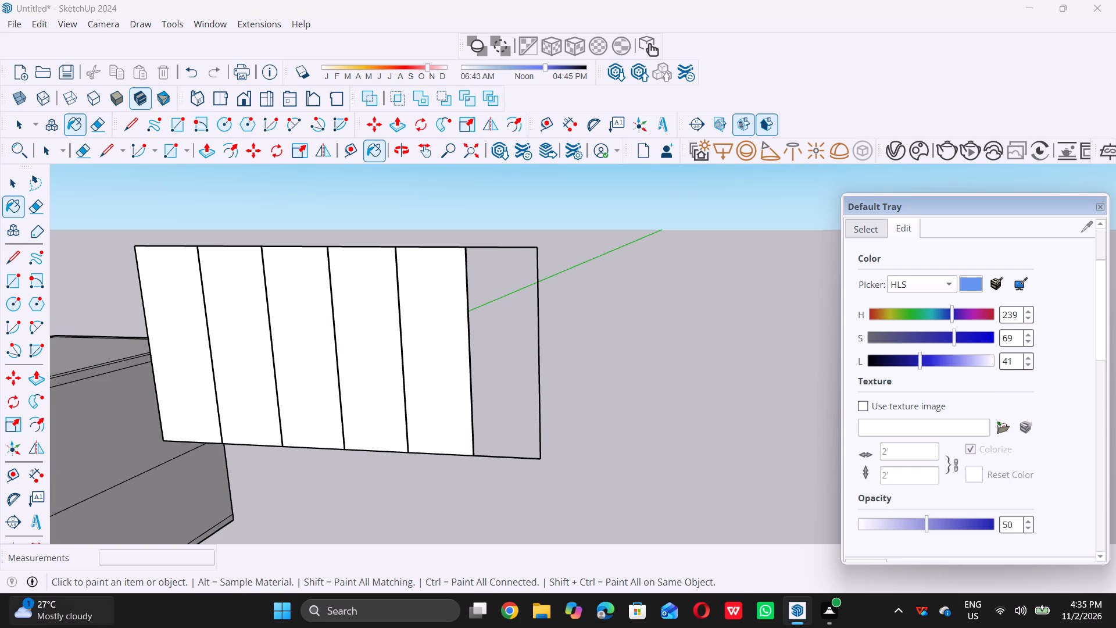
key("ctrl+z")
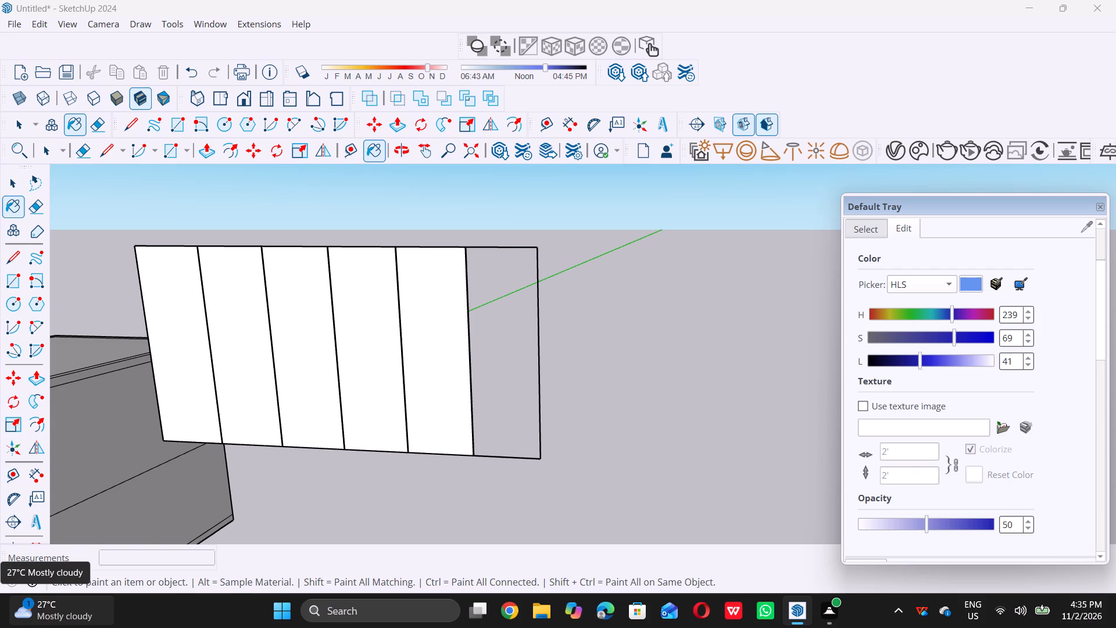
key("ctrl+z")
key("ctrl+z")
key("ctrl+z")
triple_click(192, 77)
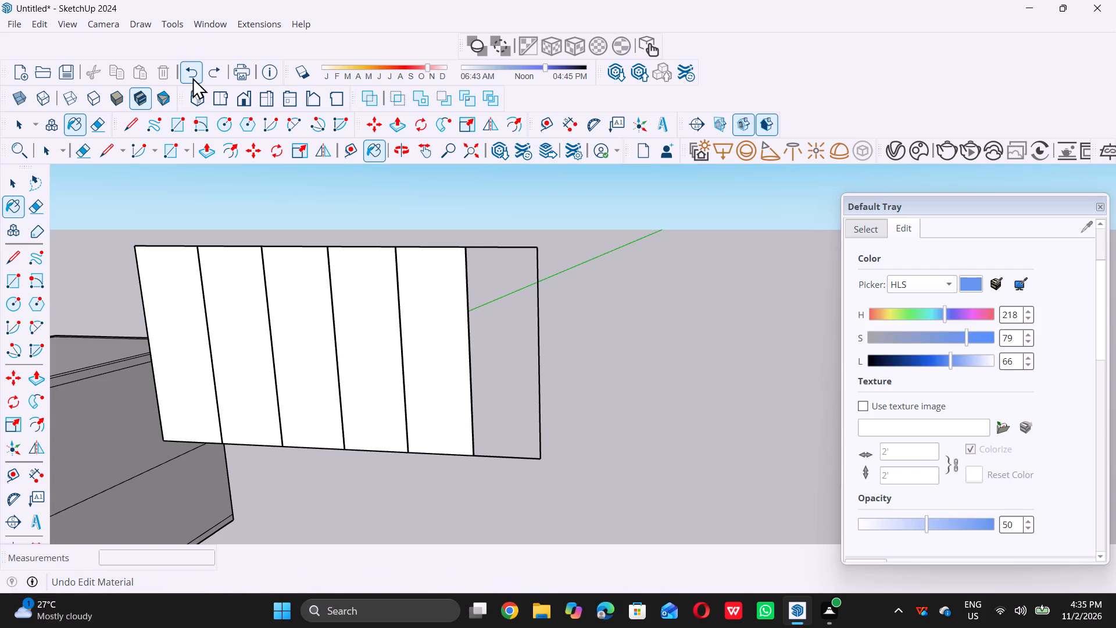
left_click(192, 77)
Paint the panel division farthest from the building with the bright sky blue from the Colors-Named collection.
scroll(898, 440, "down", 5)
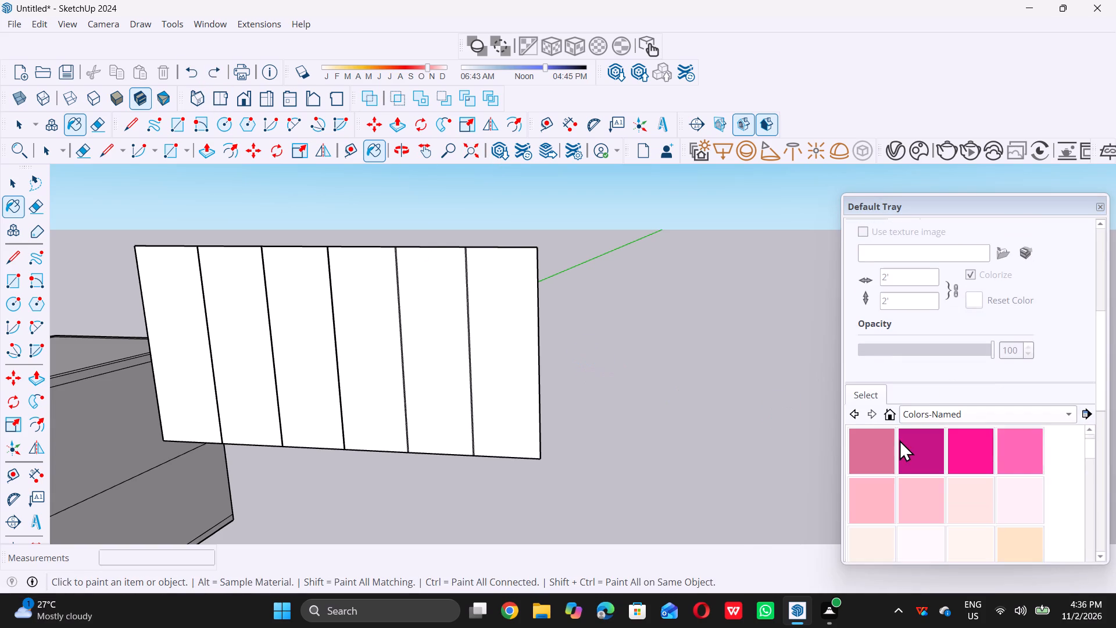
left_click(1067, 415)
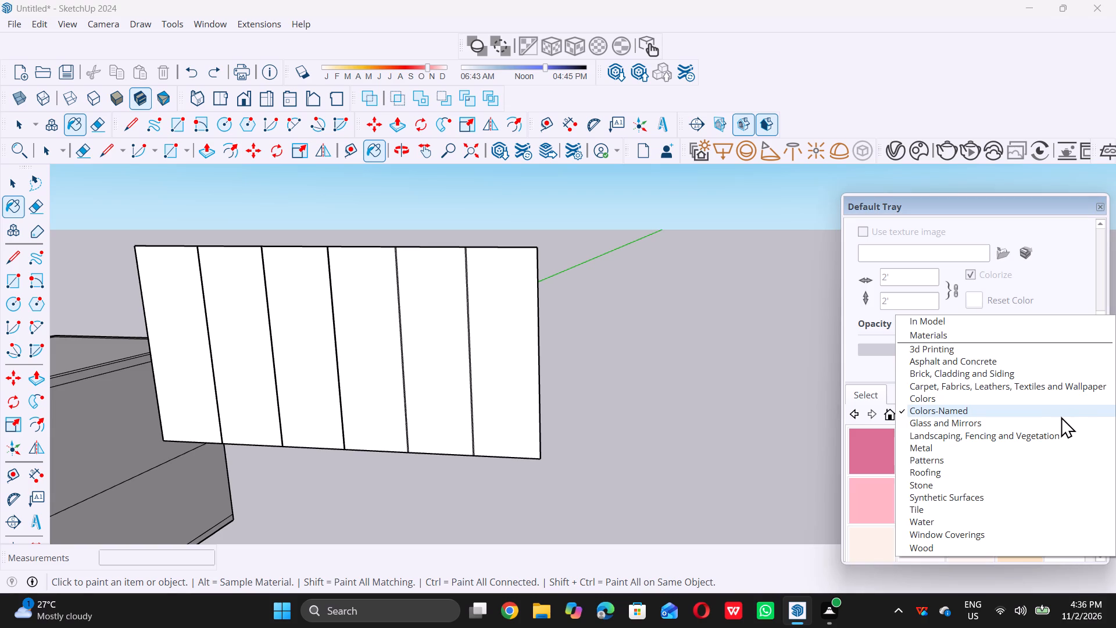
double_click(1050, 416)
scroll(978, 483, "down", 11)
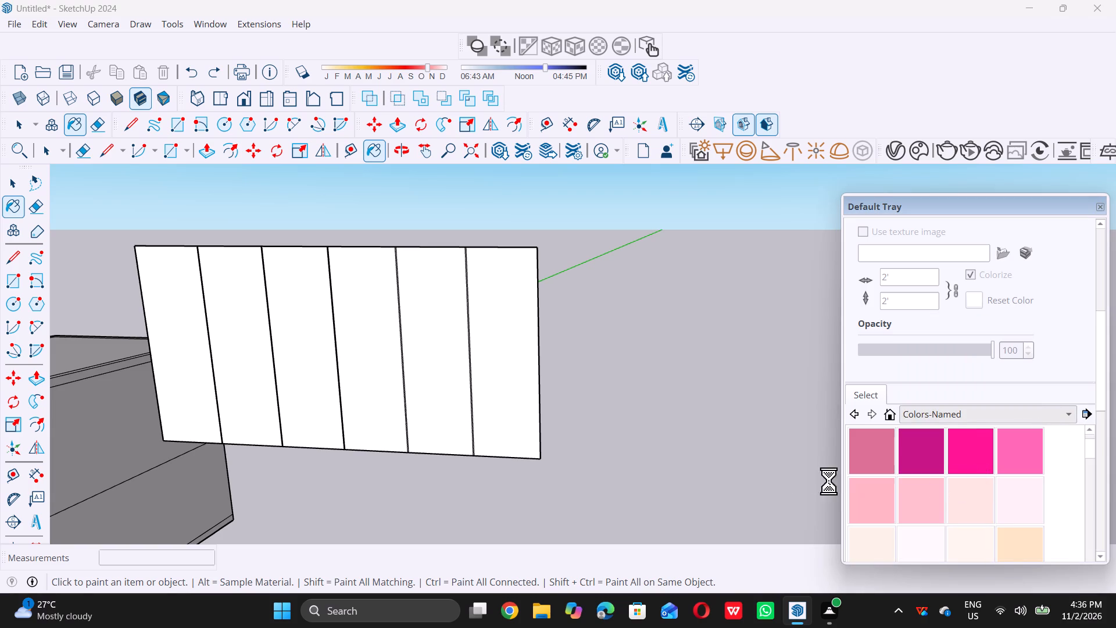
scroll(668, 441, "down", 7)
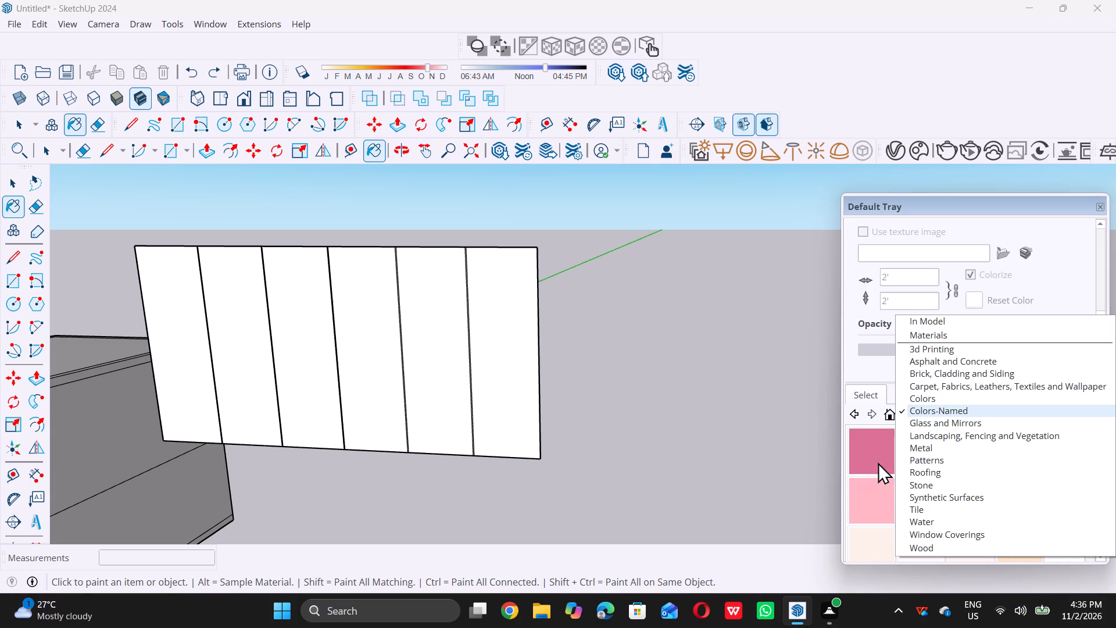
double_click(686, 444)
scroll(906, 496, "down", 7)
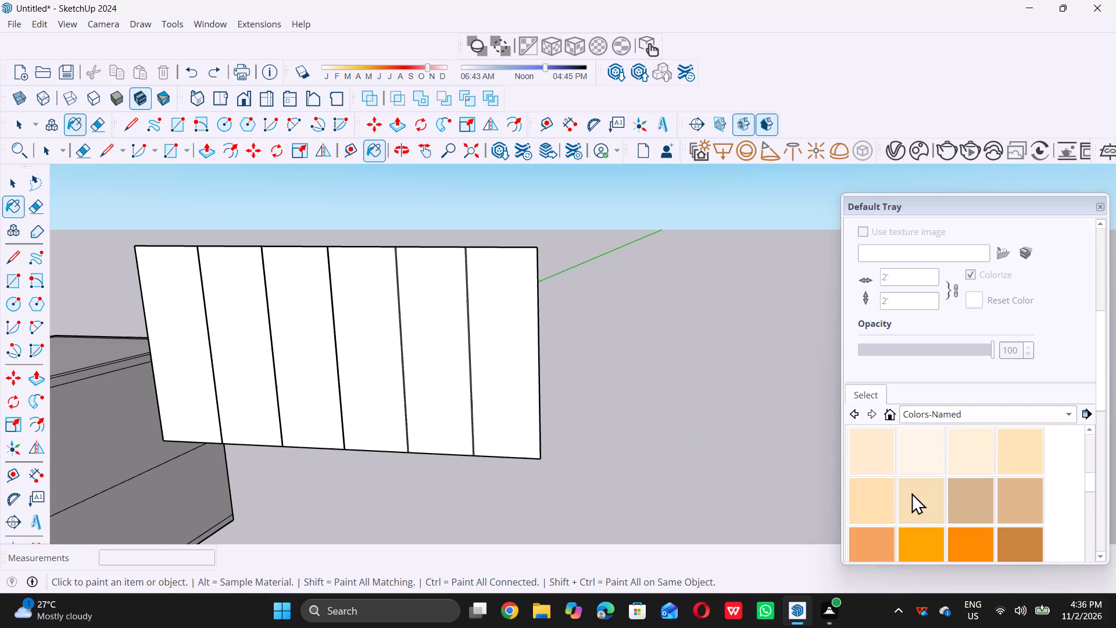
scroll(911, 493, "down", 13)
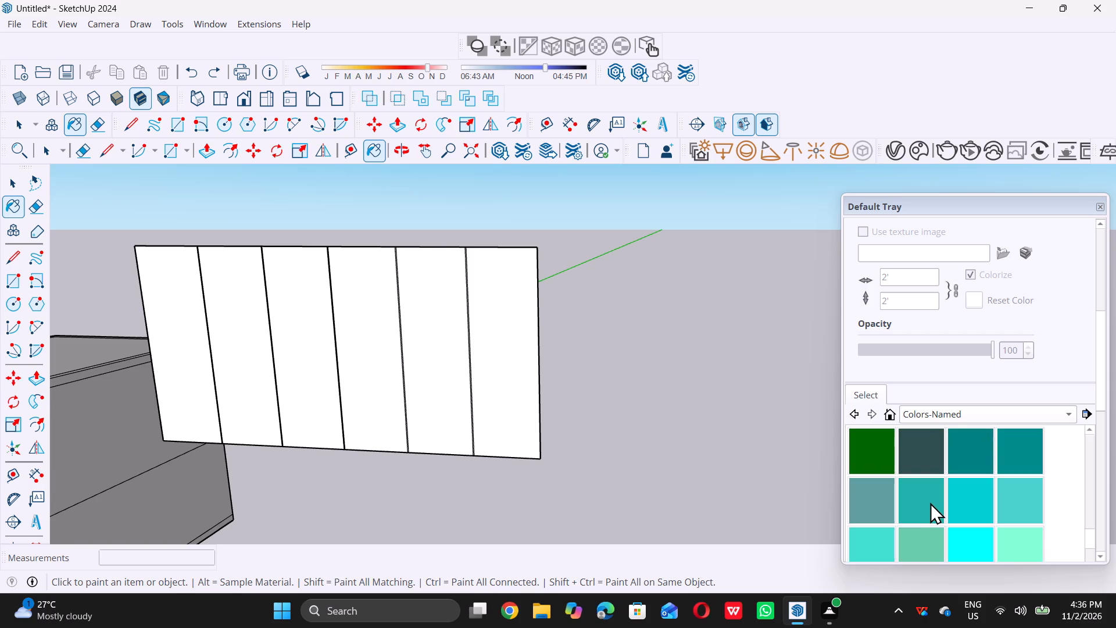
scroll(931, 504, "down", 4)
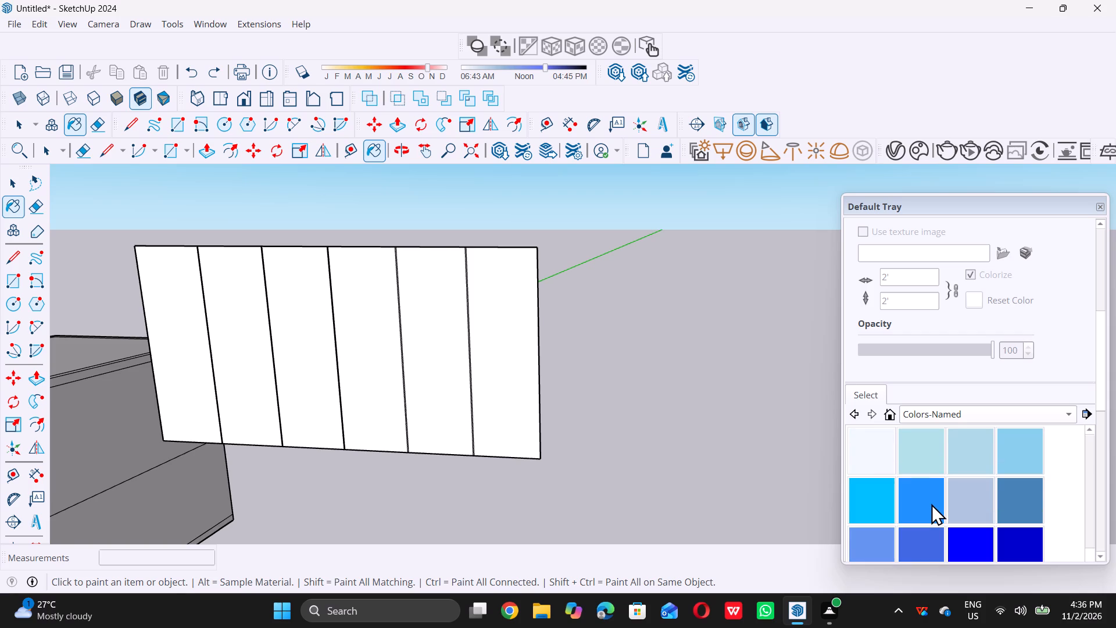
scroll(931, 504, "down", 4)
scroll(932, 504, "up", 2)
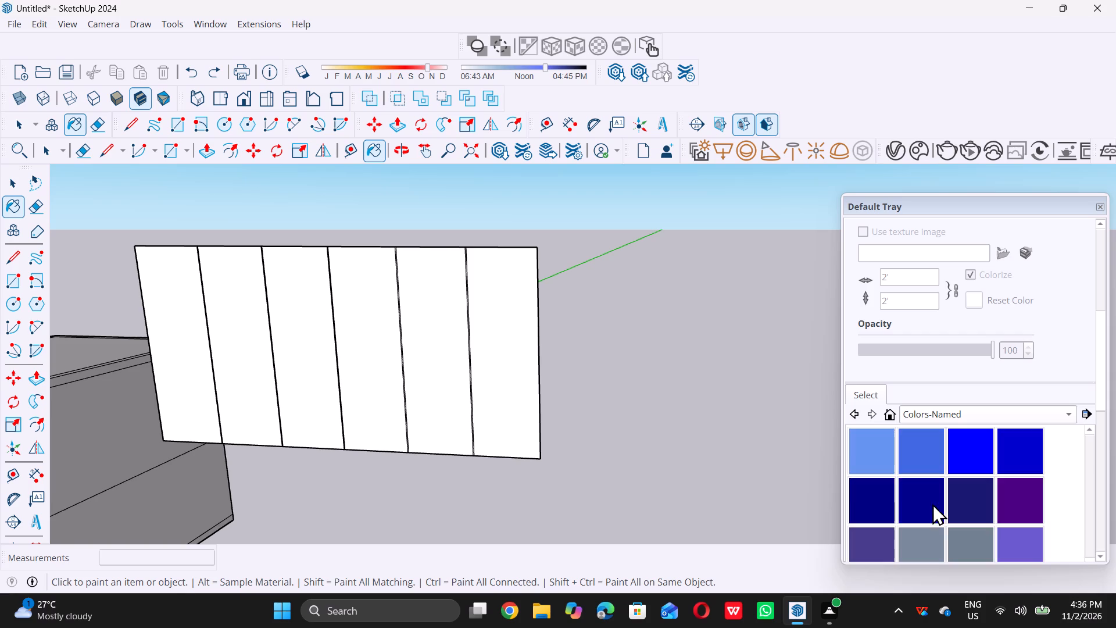
scroll(932, 504, "up", 1)
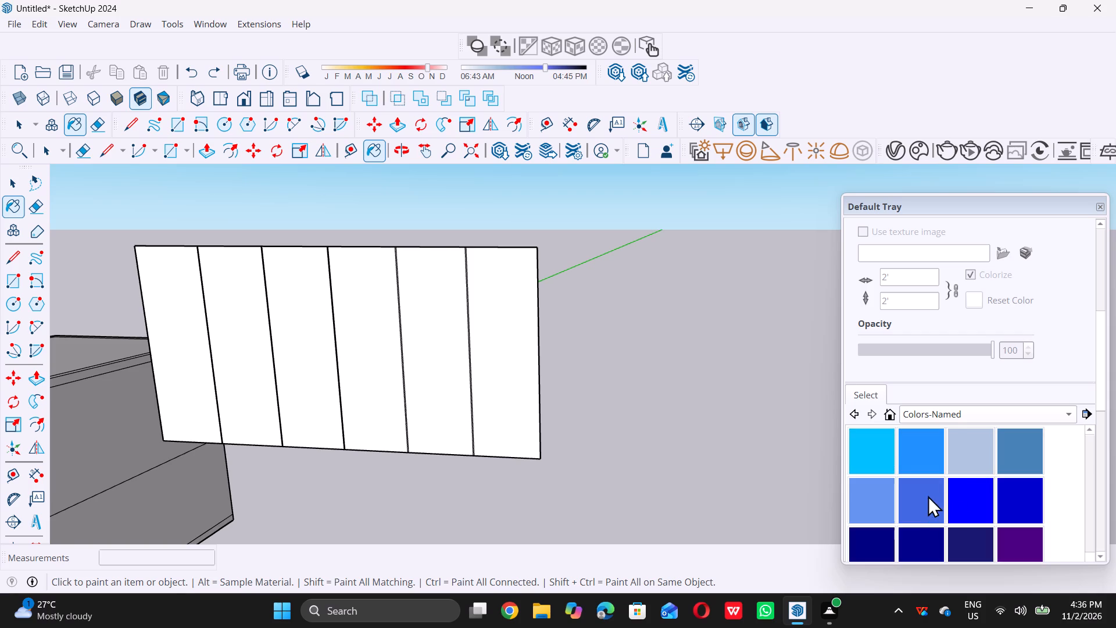
left_click(870, 454)
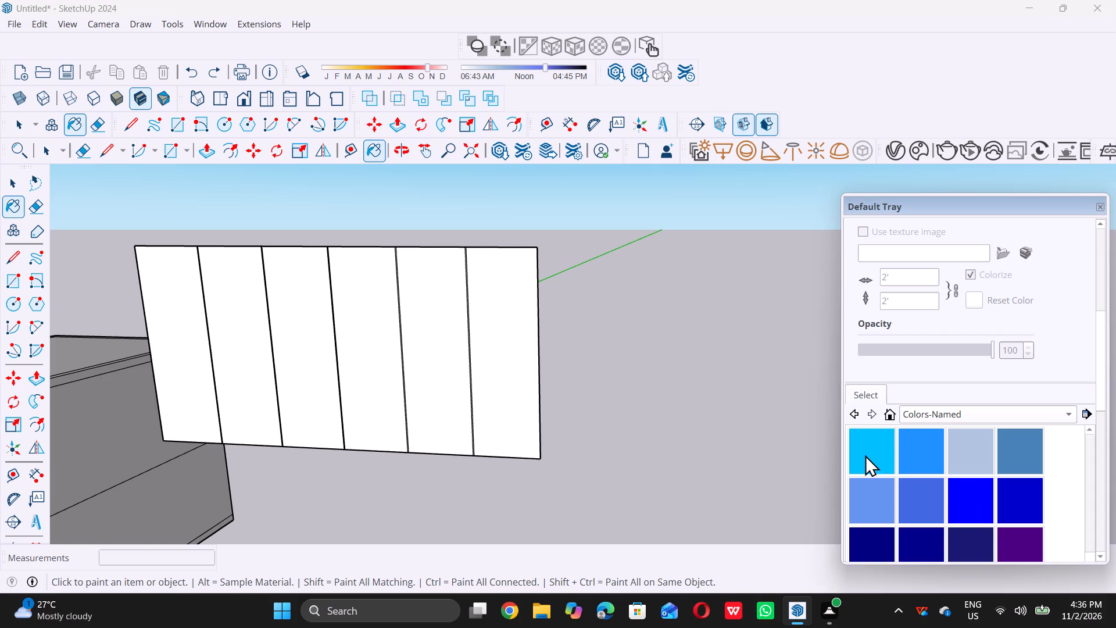
left_click(499, 344)
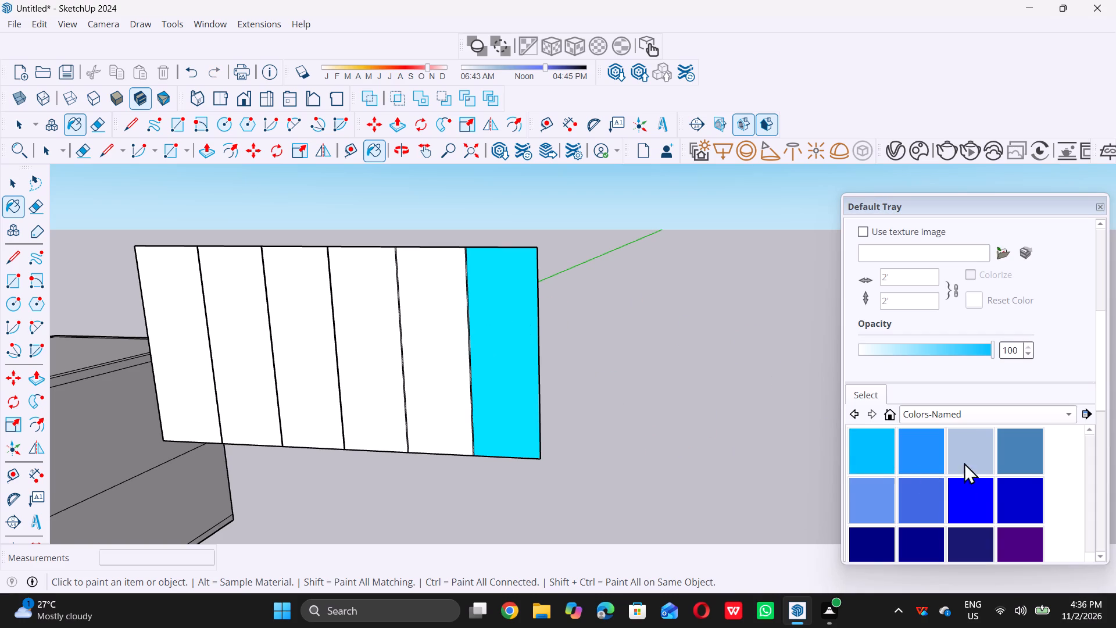
Paint the other five divisions of the freestanding panel with the same bright sky blue.
scroll(908, 471, "up", 1)
left_click(876, 495)
left_click(499, 374)
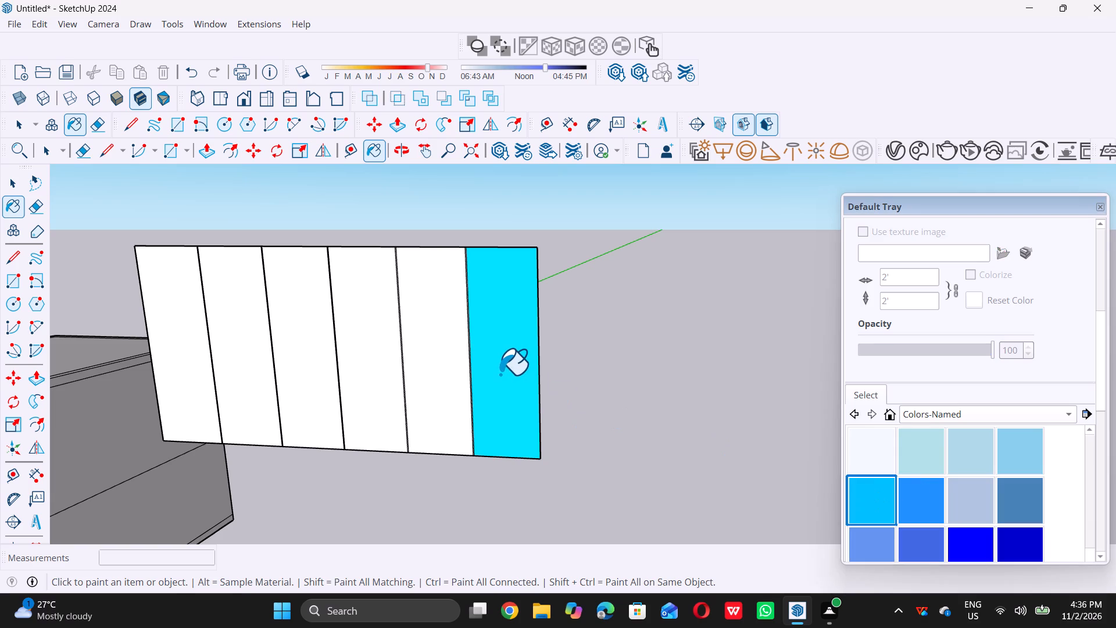
left_click(440, 356)
left_click(374, 346)
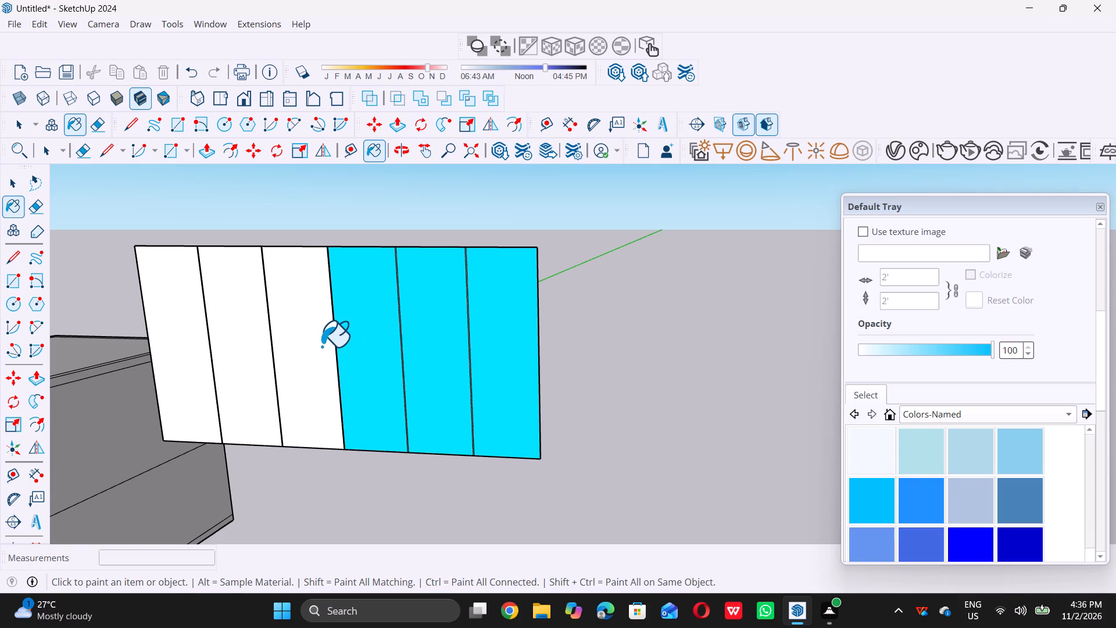
left_click(302, 340)
left_click(250, 340)
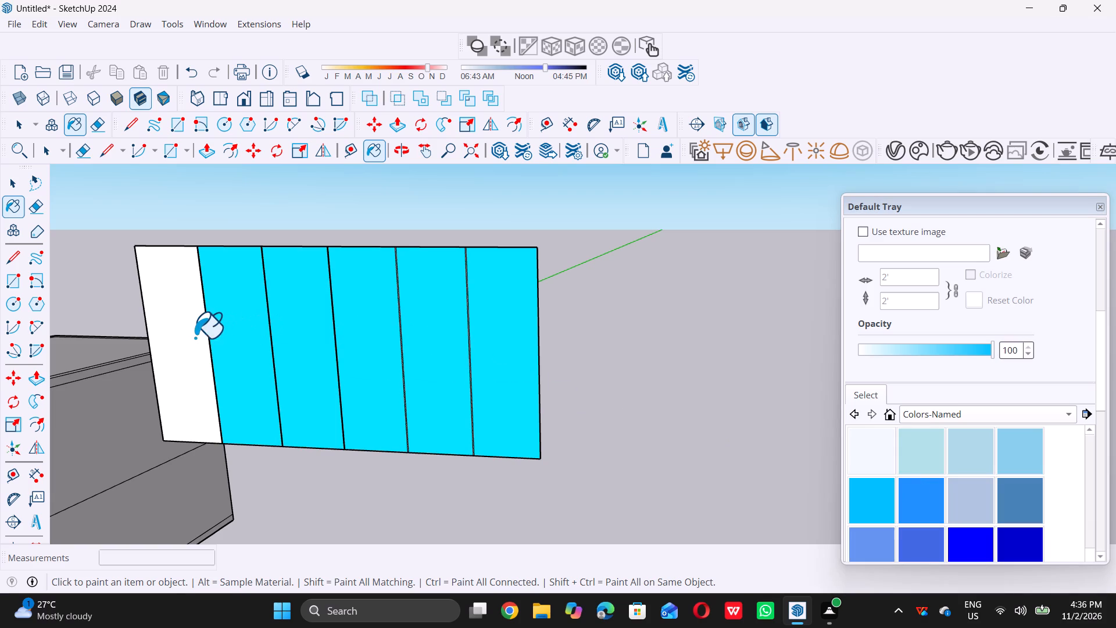
left_click(181, 336)
key("space")
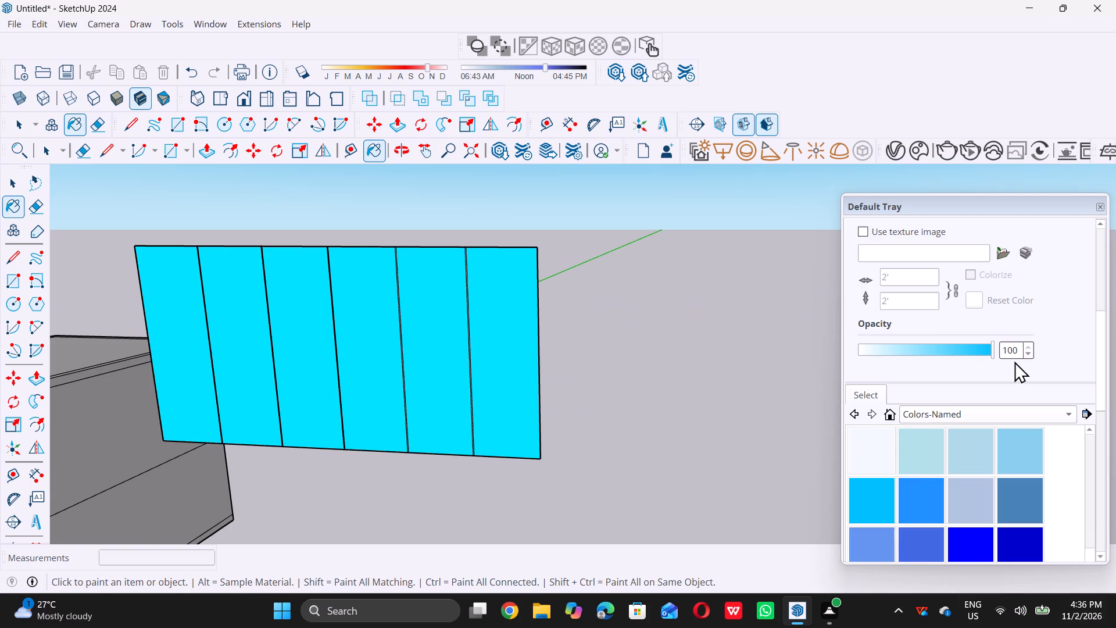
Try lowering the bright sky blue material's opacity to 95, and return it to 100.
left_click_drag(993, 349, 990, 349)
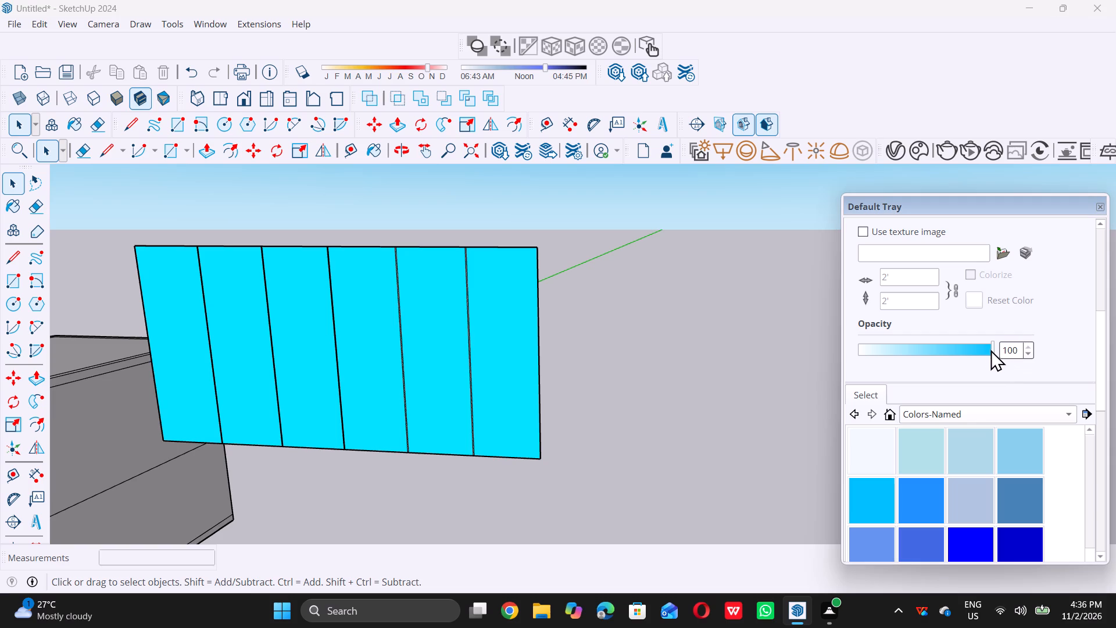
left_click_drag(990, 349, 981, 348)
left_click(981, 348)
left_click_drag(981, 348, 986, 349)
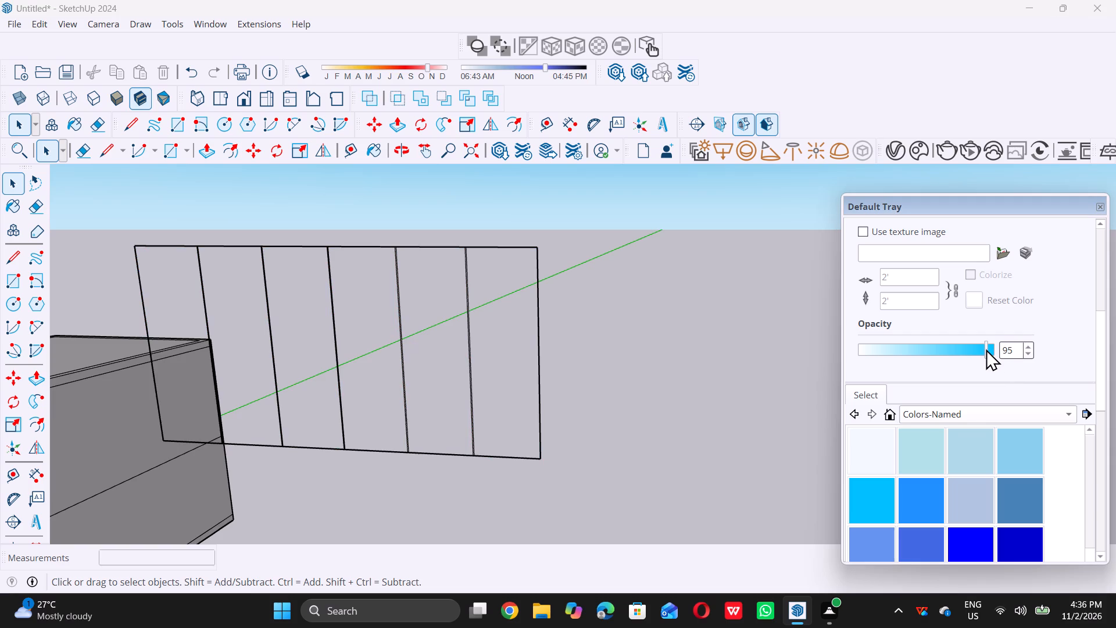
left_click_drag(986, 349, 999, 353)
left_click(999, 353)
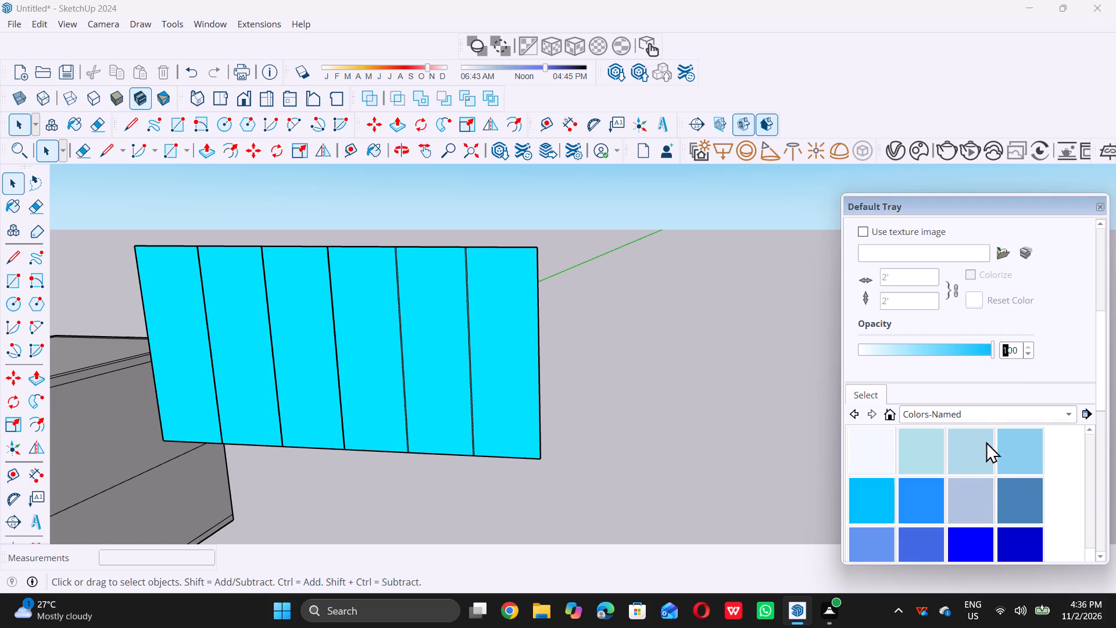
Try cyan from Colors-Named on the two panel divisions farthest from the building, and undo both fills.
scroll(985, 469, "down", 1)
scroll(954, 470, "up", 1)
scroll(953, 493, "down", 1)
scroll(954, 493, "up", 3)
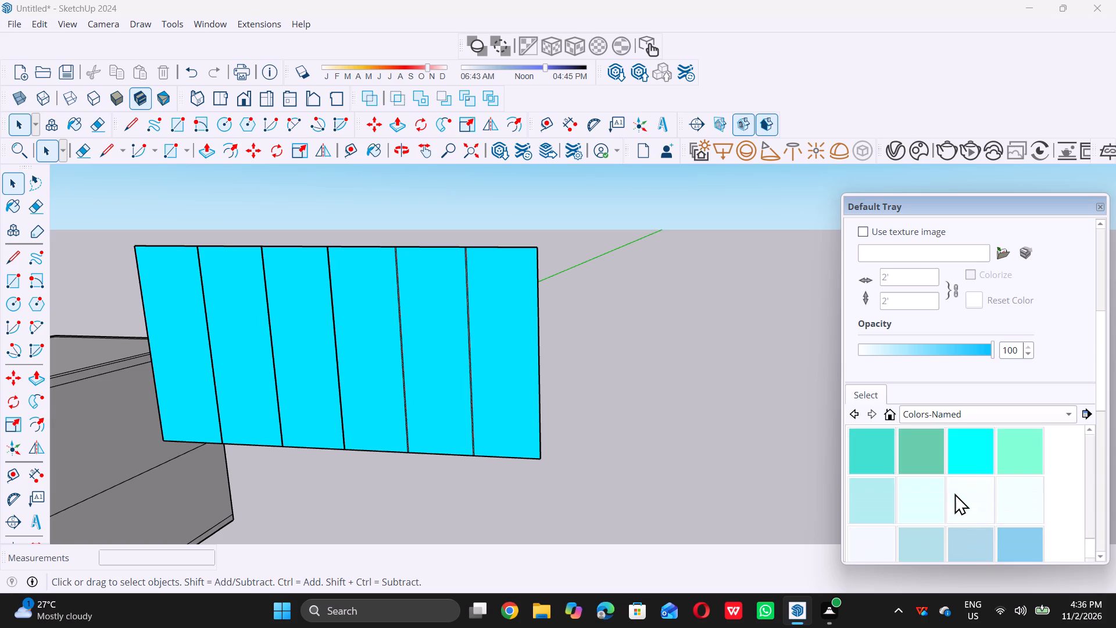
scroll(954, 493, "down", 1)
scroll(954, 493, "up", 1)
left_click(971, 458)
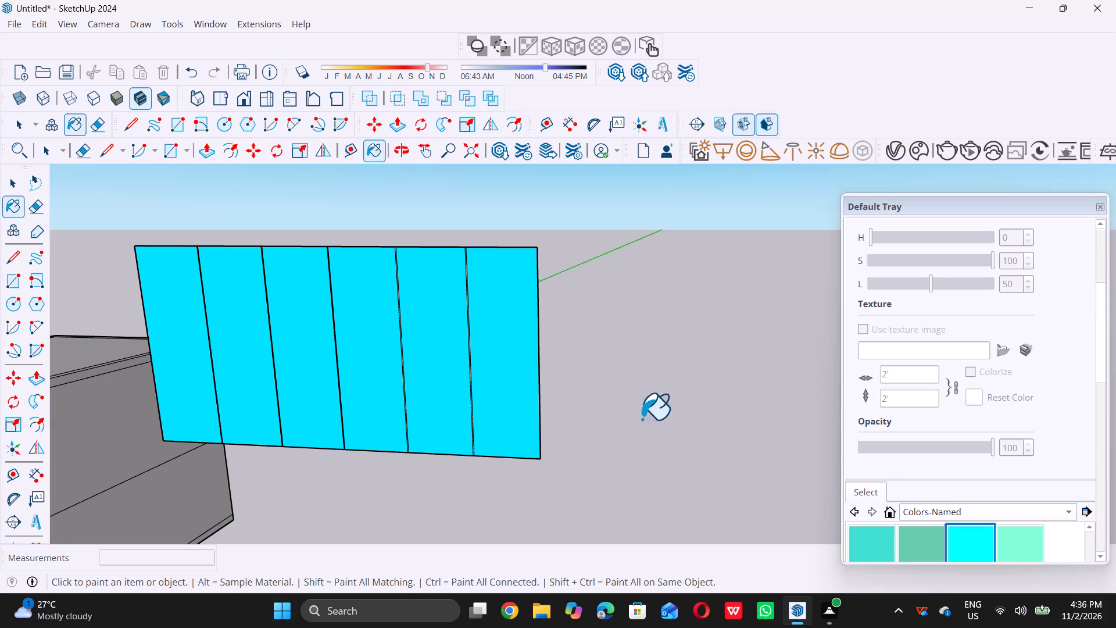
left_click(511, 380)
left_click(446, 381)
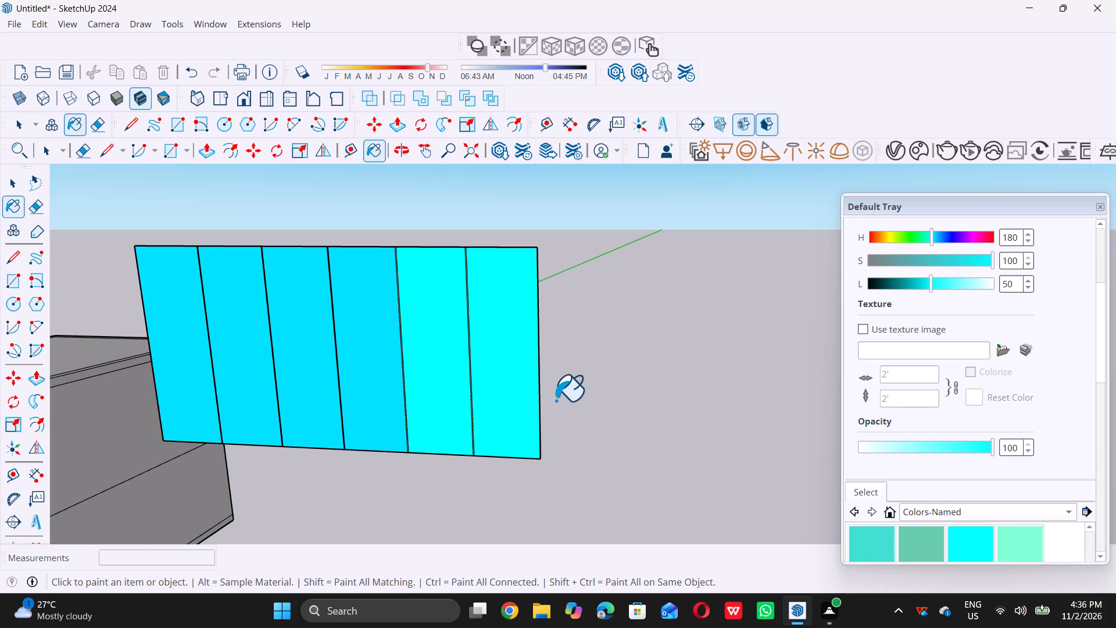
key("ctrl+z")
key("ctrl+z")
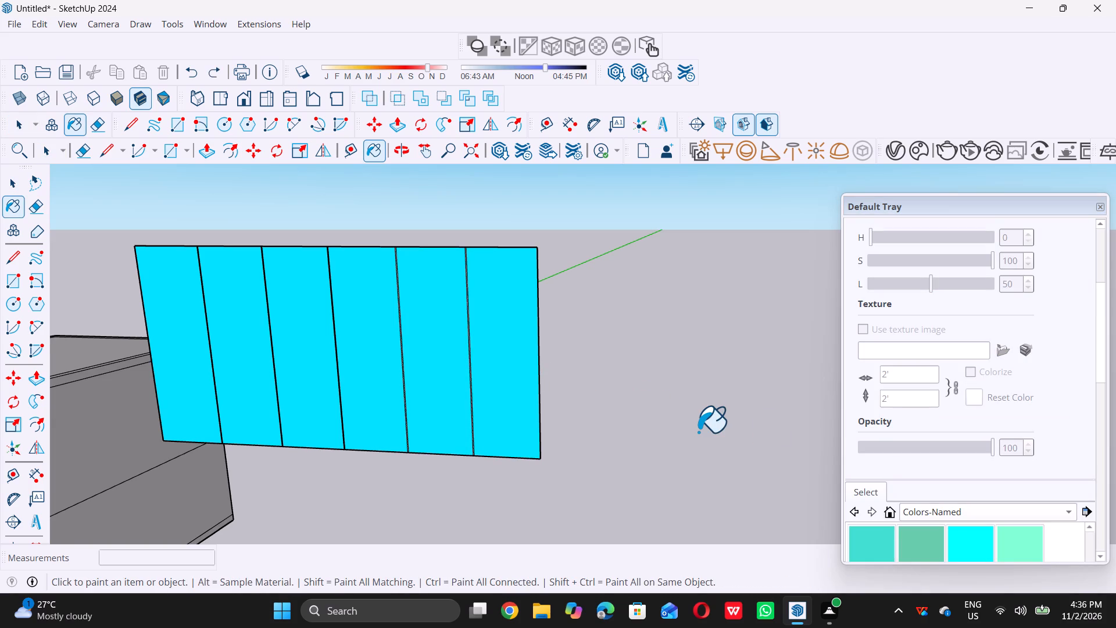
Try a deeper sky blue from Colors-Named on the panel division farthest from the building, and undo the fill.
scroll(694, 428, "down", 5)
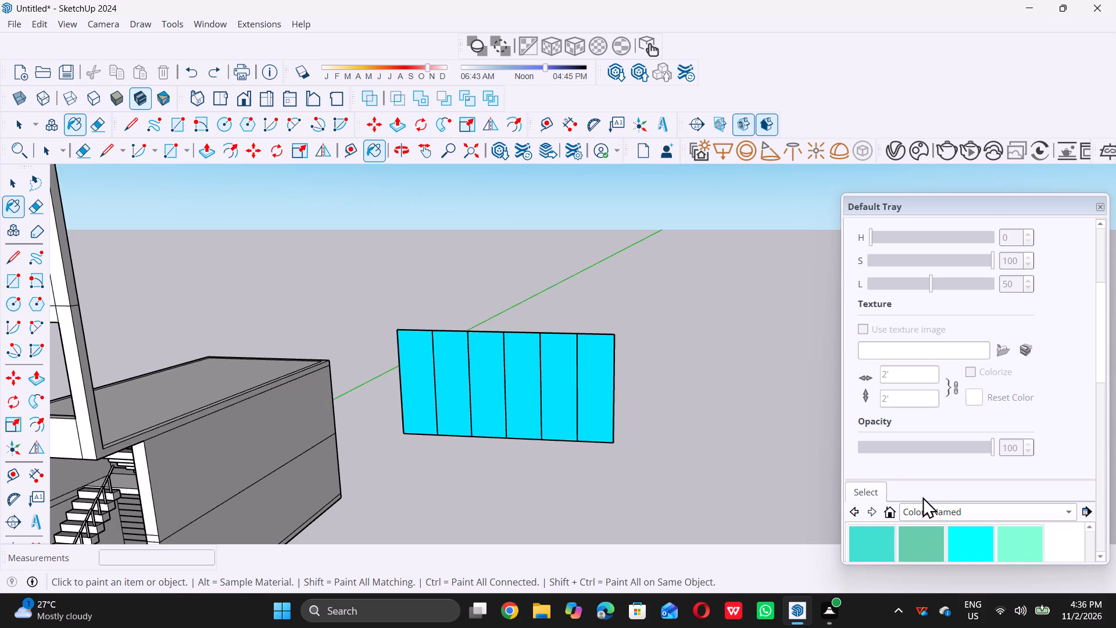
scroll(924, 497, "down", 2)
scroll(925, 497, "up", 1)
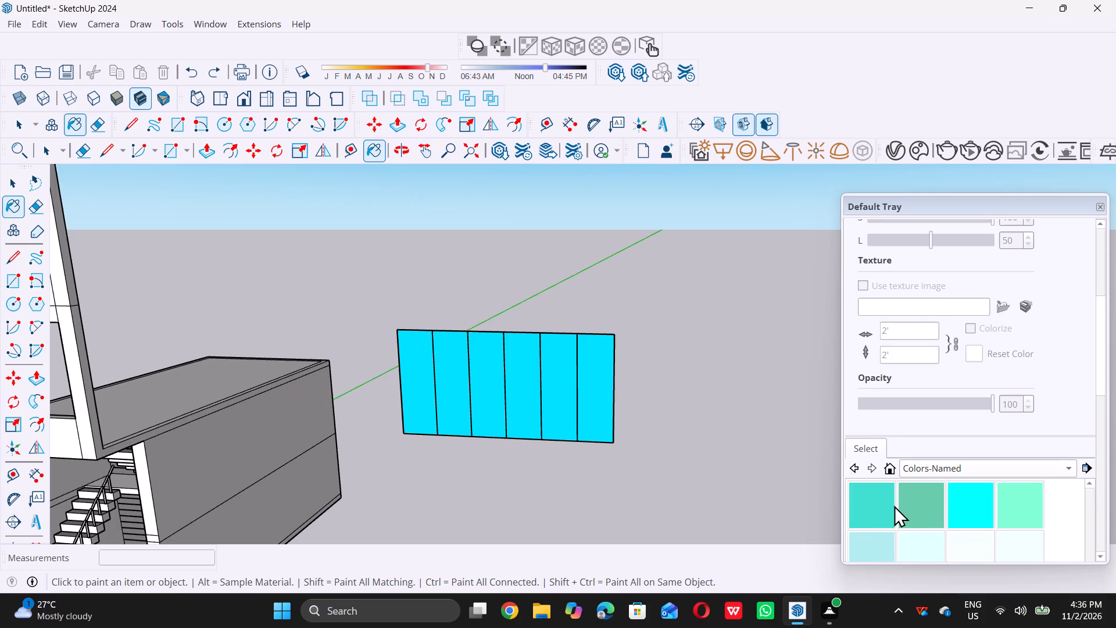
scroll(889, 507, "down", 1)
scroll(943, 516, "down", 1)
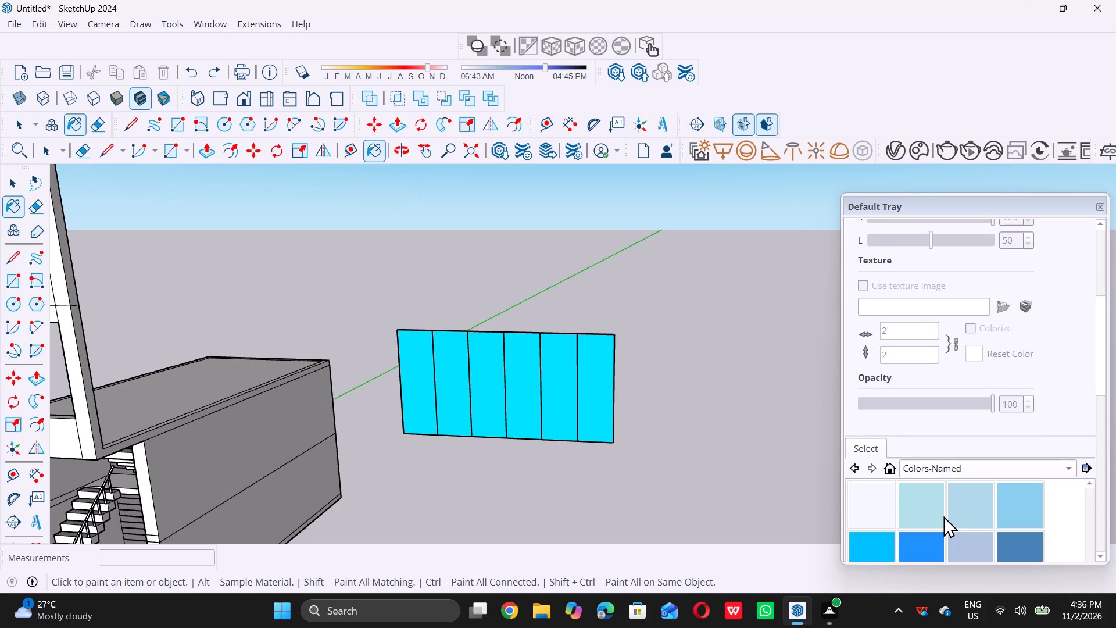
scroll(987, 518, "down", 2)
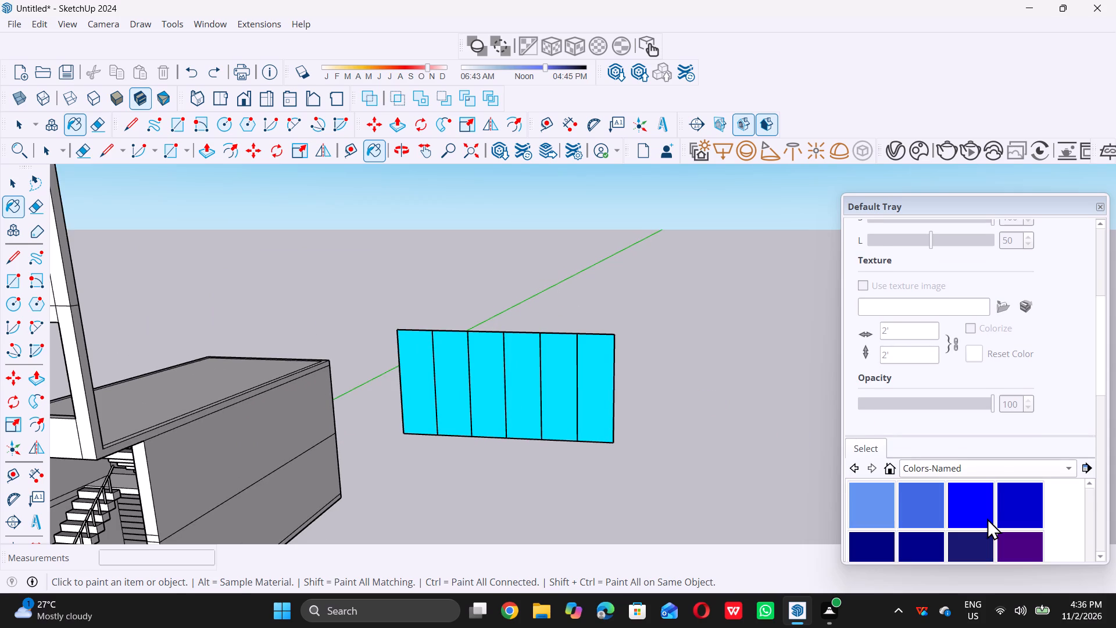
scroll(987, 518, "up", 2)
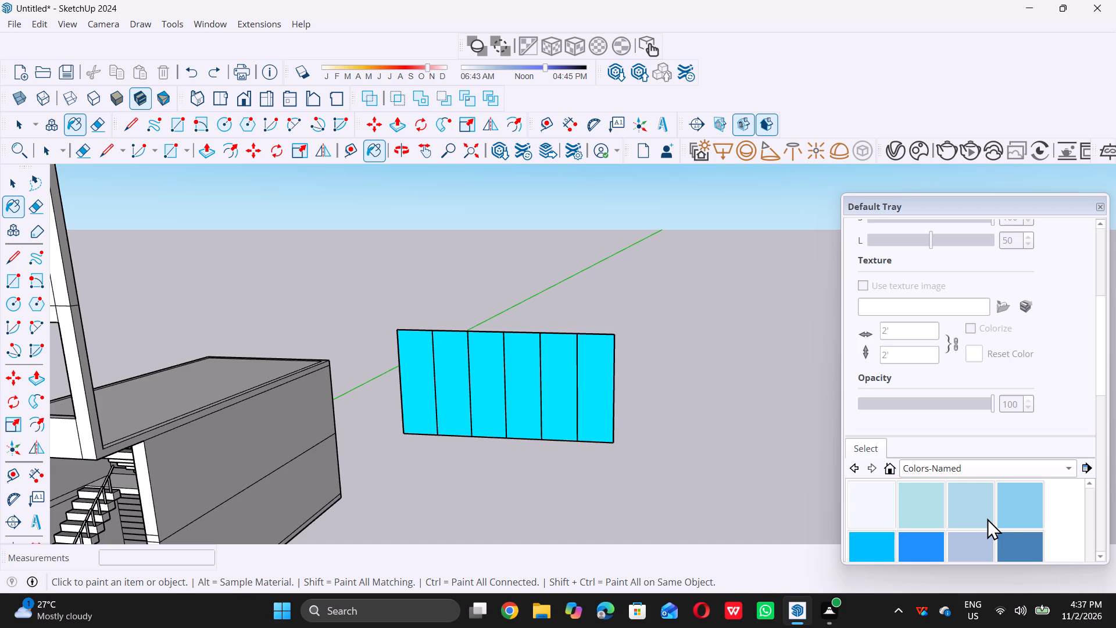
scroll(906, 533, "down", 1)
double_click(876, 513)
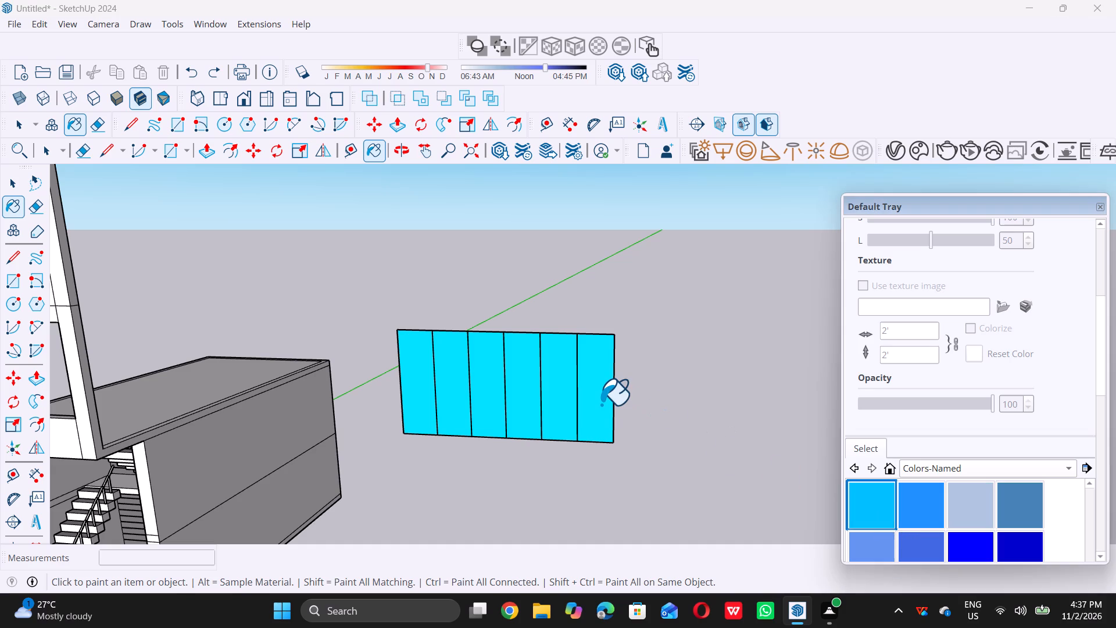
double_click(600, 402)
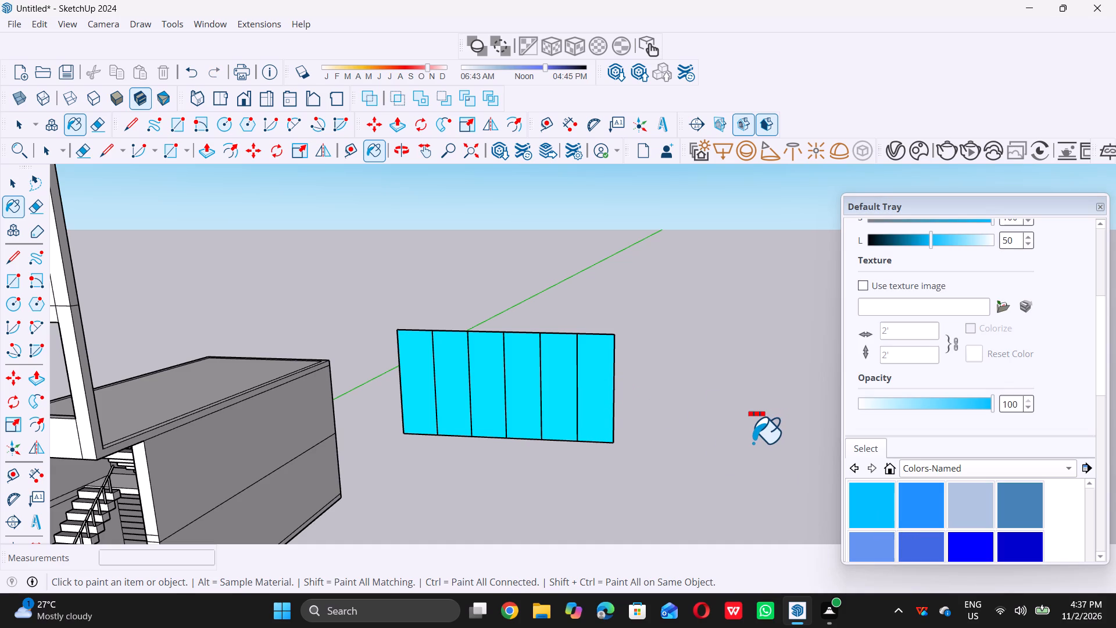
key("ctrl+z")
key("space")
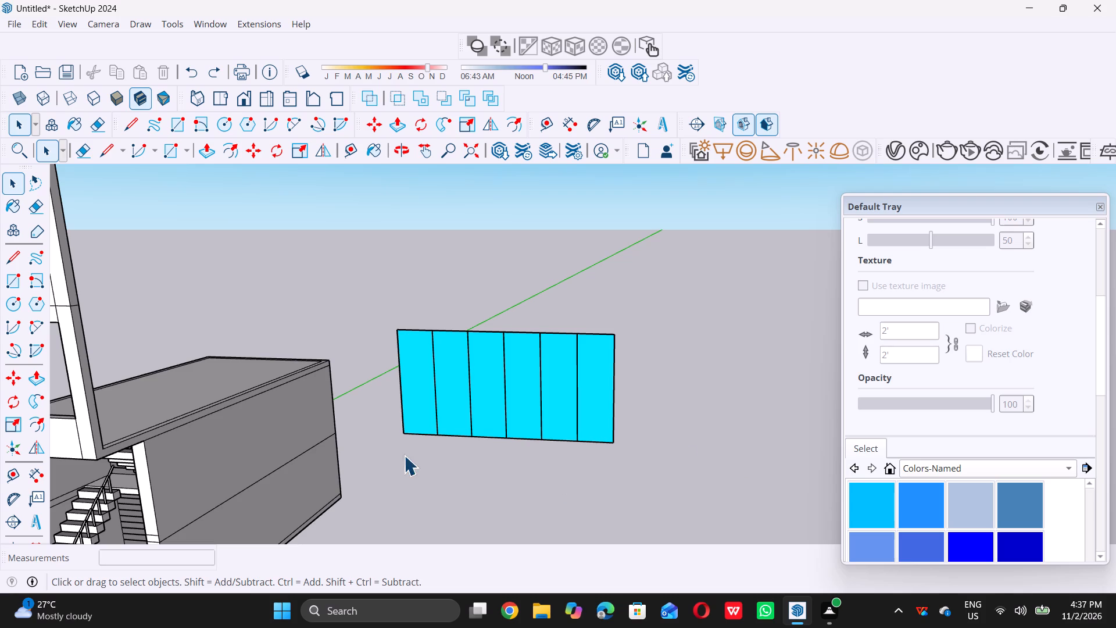
Examine the blue panel's dividers and lower edge up close, and the panel's overall look beside the shop building.
scroll(396, 377, "up", 5)
scroll(435, 436, "up", 9)
scroll(477, 463, "up", 5)
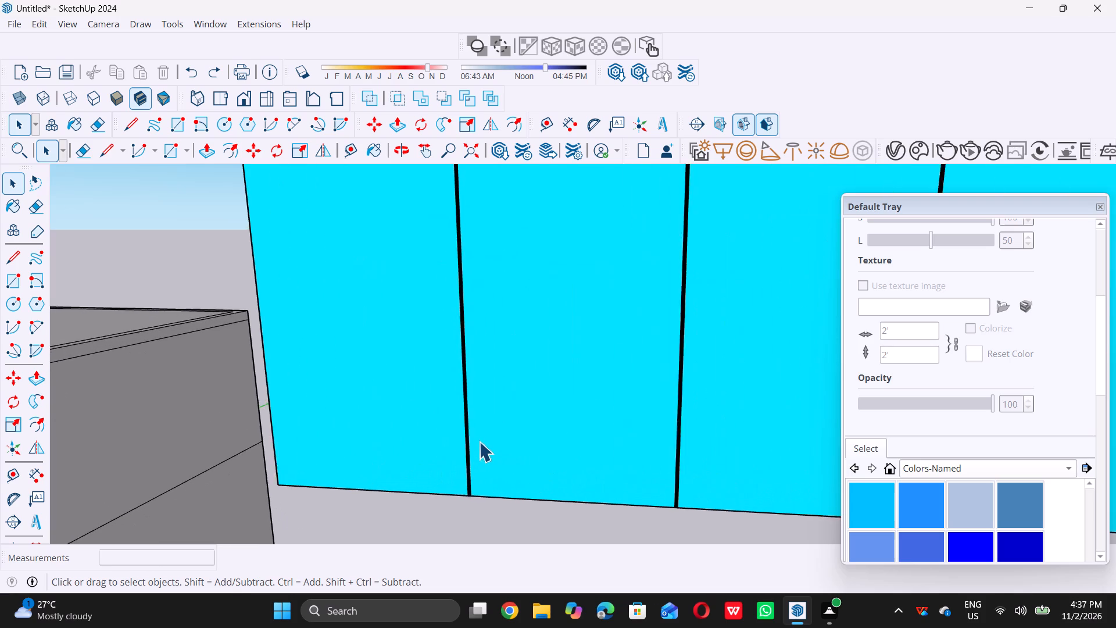
middle_click_drag(482, 437, 423, 481)
scroll(450, 472, "up", 6)
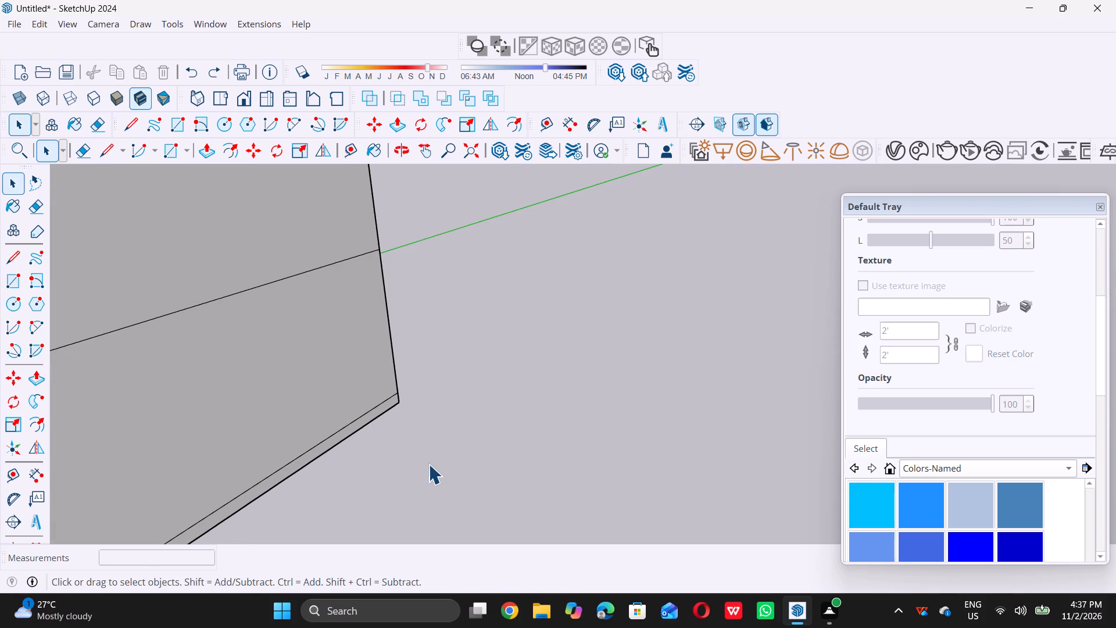
scroll(421, 464, "down", 4)
scroll(279, 409, "up", 2)
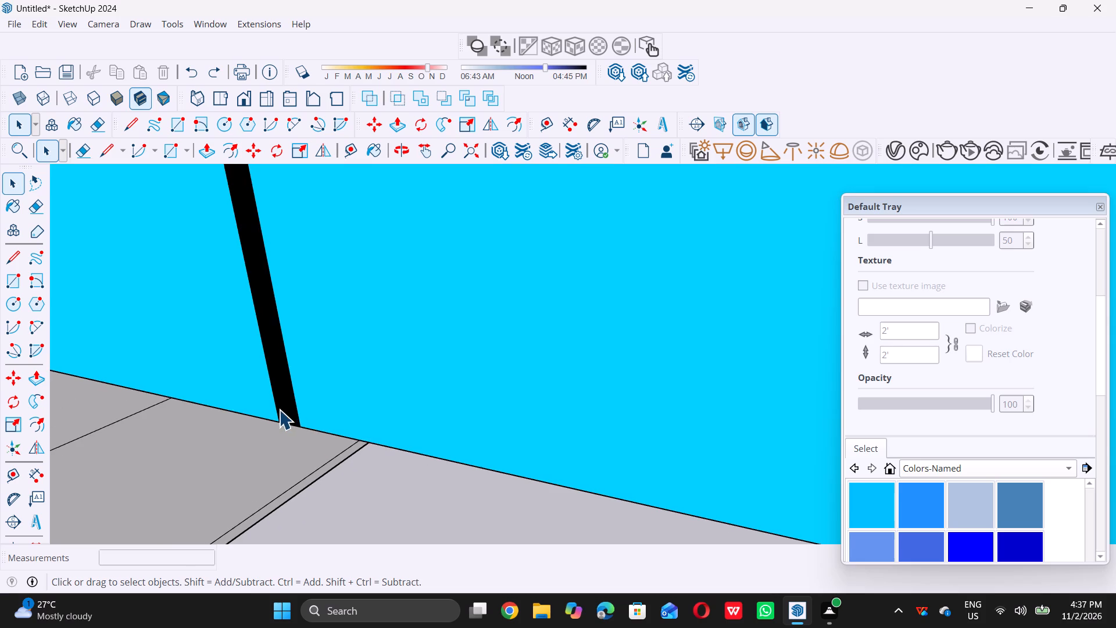
scroll(357, 439, "down", 15)
scroll(470, 437, "down", 11)
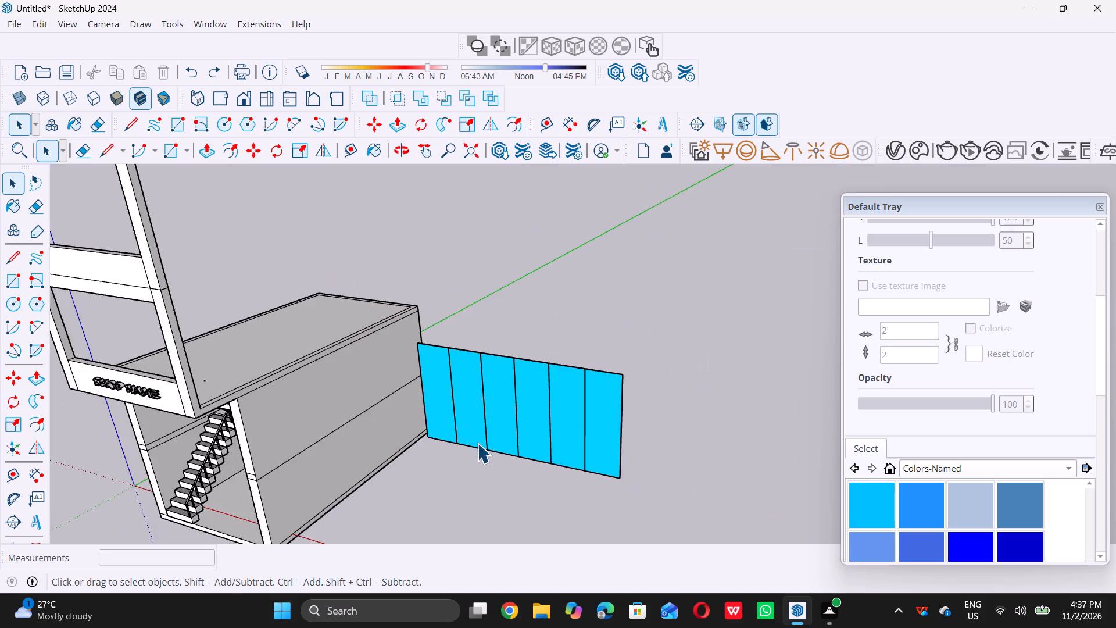
scroll(477, 443, "down", 3)
middle_click_drag(499, 463, 540, 402)
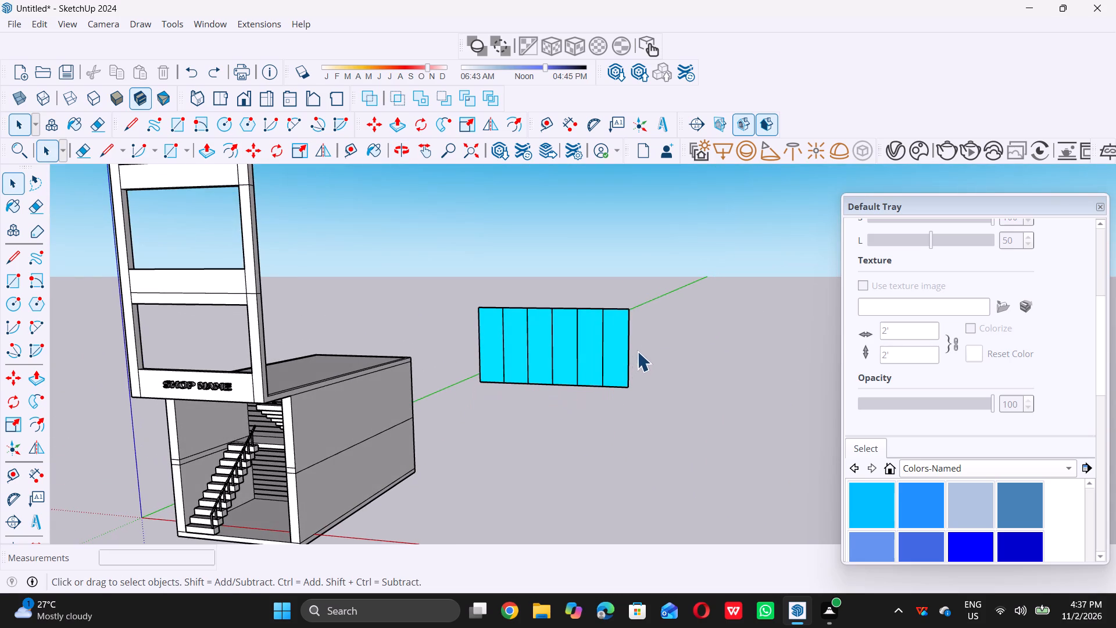
middle_click_drag(637, 349, 608, 352)
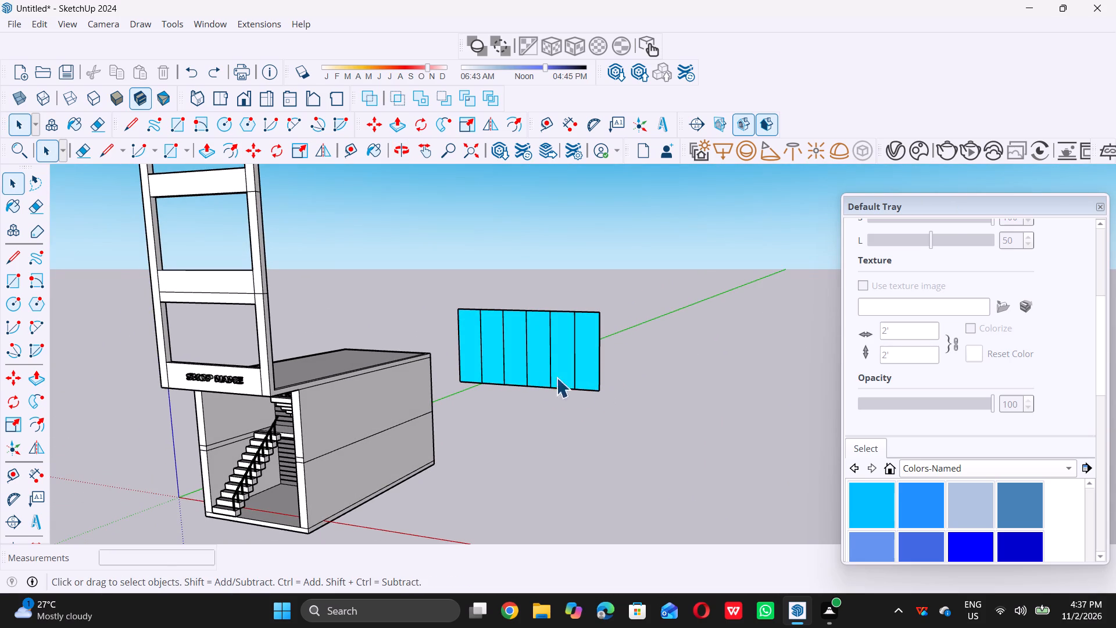
middle_click_drag(414, 361, 472, 358)
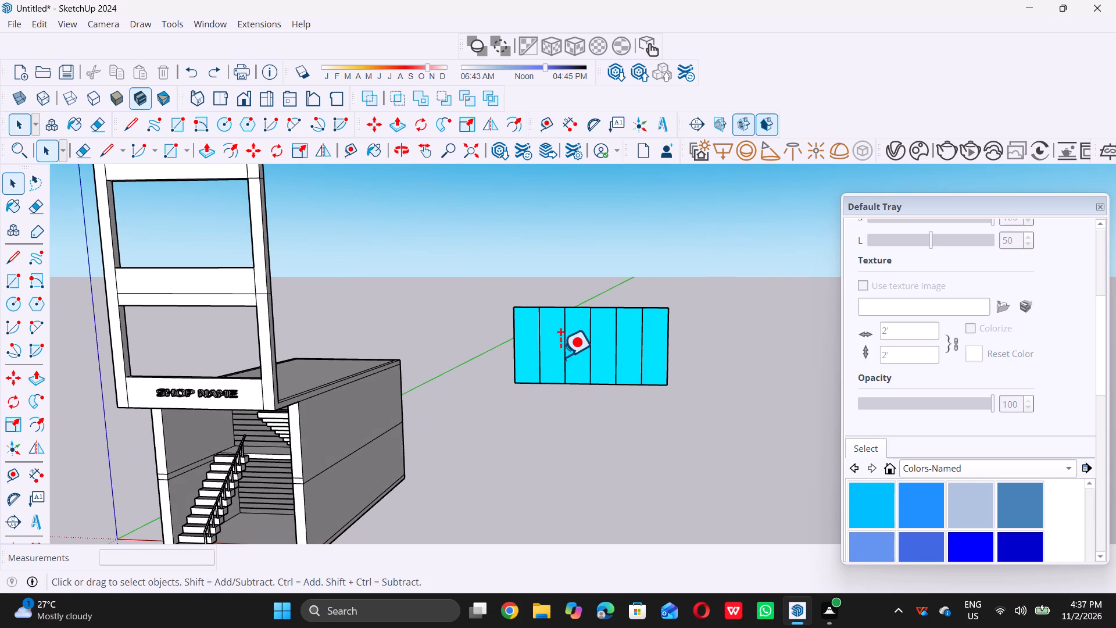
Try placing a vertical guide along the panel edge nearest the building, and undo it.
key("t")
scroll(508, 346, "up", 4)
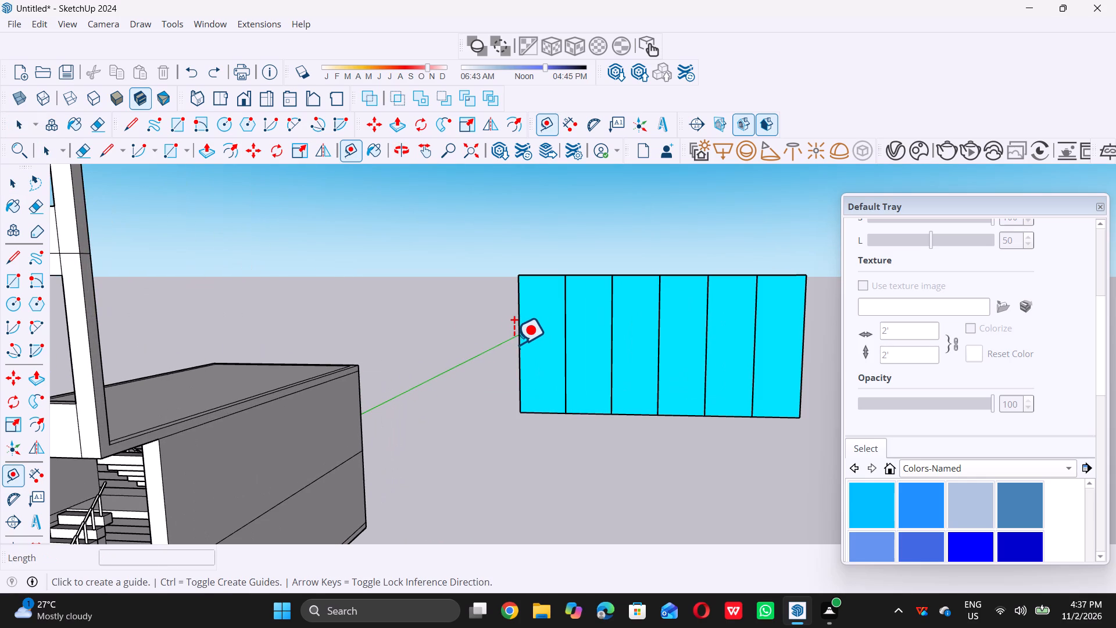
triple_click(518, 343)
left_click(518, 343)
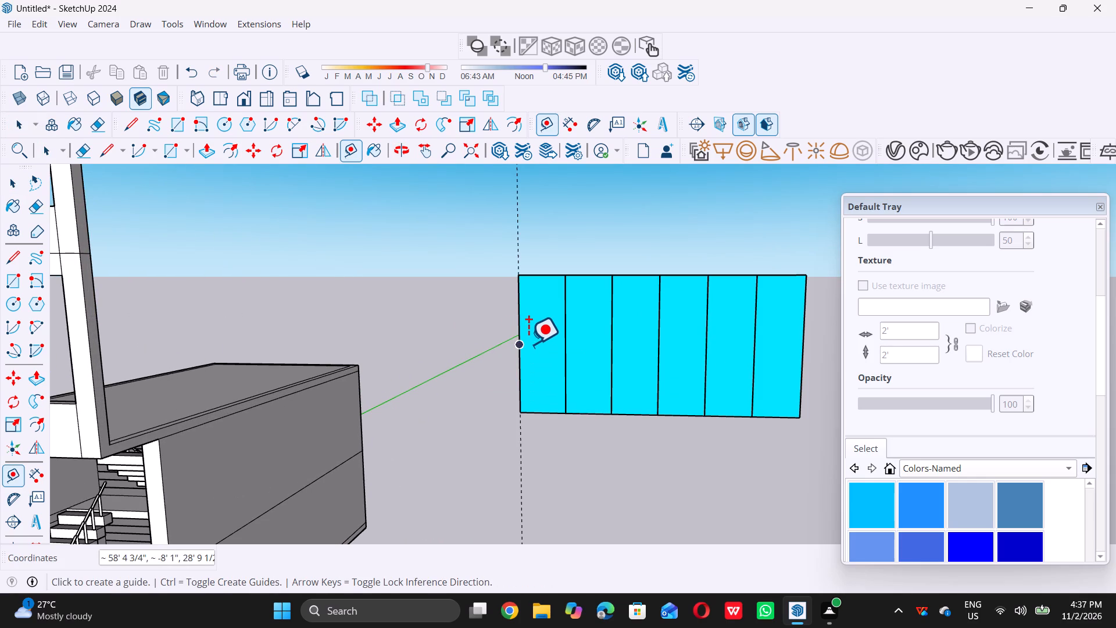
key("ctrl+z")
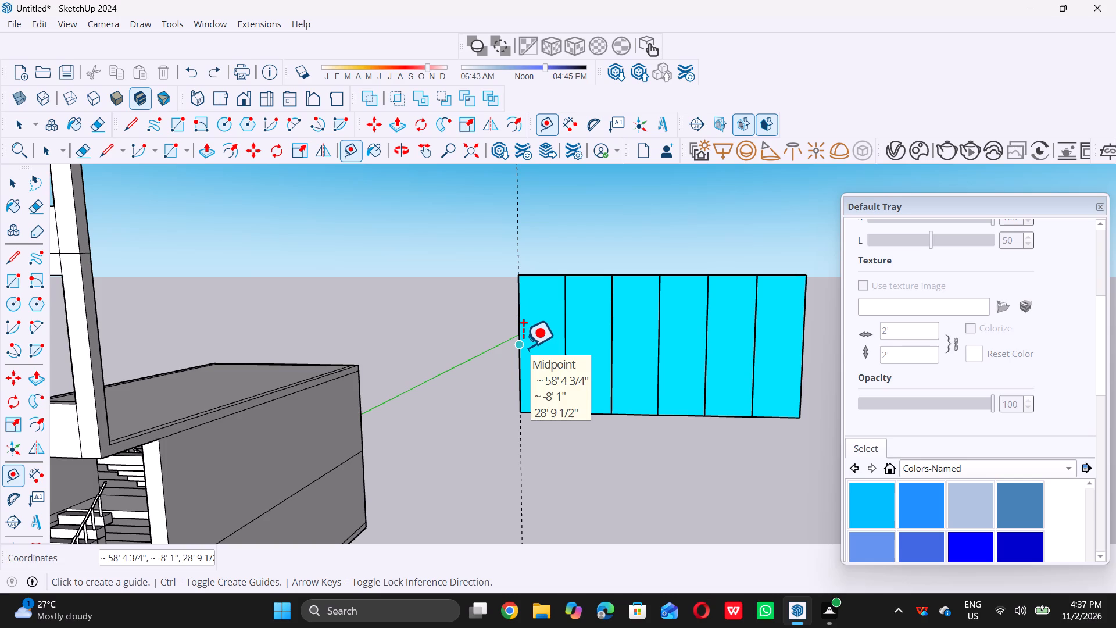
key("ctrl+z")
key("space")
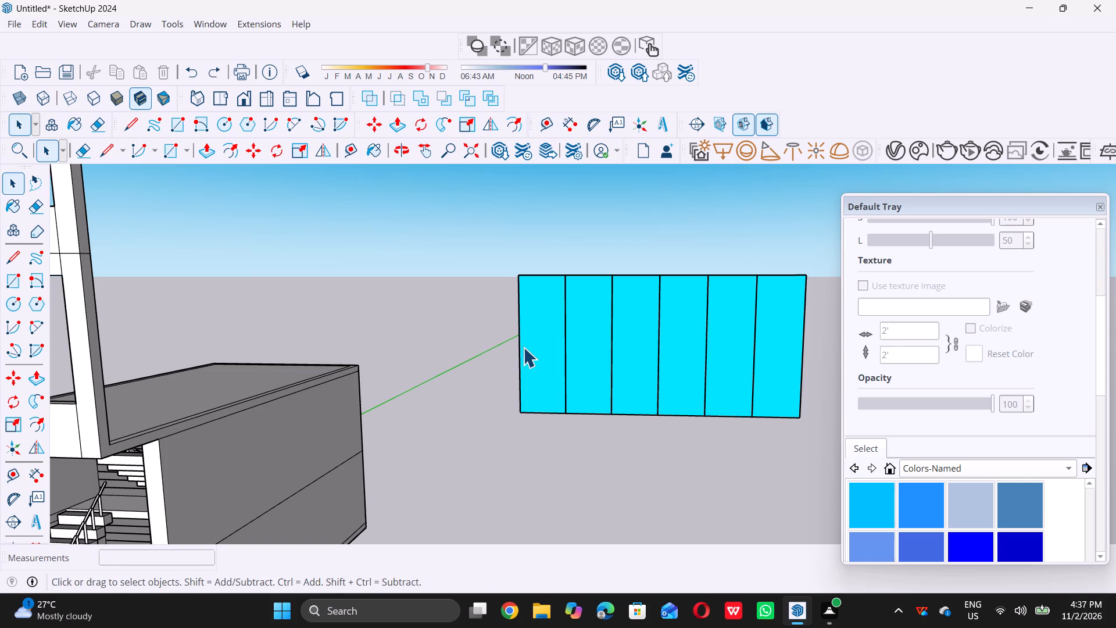
Draw a horizontal line across the panel's full width, joining the midpoints of its two outer vertical edges.
key("l")
left_click(520, 347)
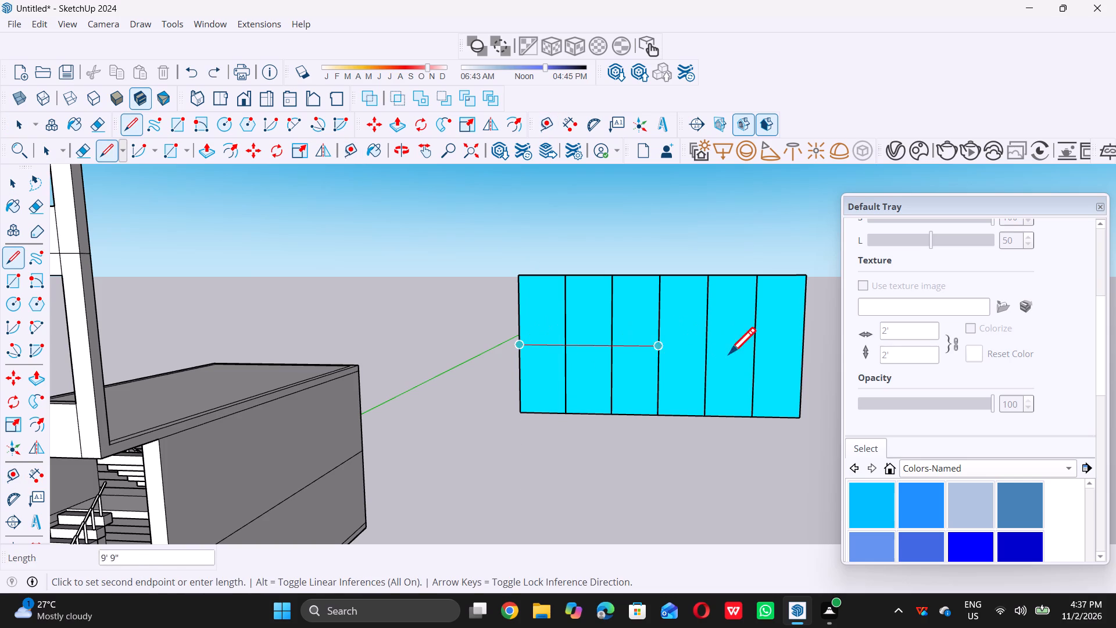
left_click(803, 344)
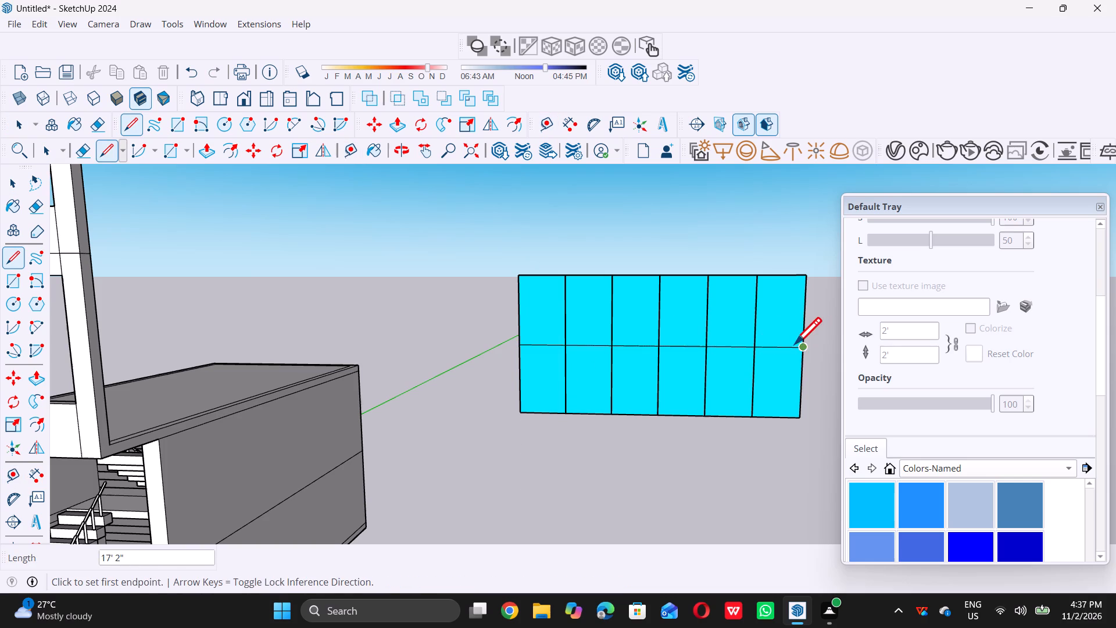
key("space")
Place a horizontal guide 0.5" below the panel's new middle line.
scroll(506, 370, "down", 6)
middle_click_drag(481, 387, 494, 376)
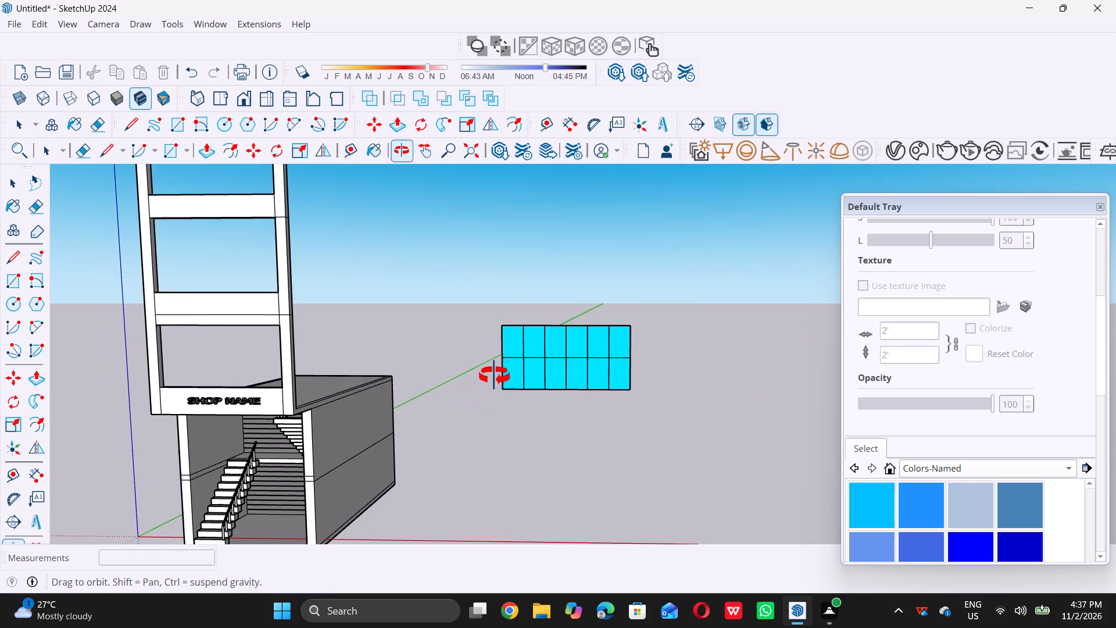
middle_click_drag(494, 376, 491, 374)
scroll(570, 351, "up", 18)
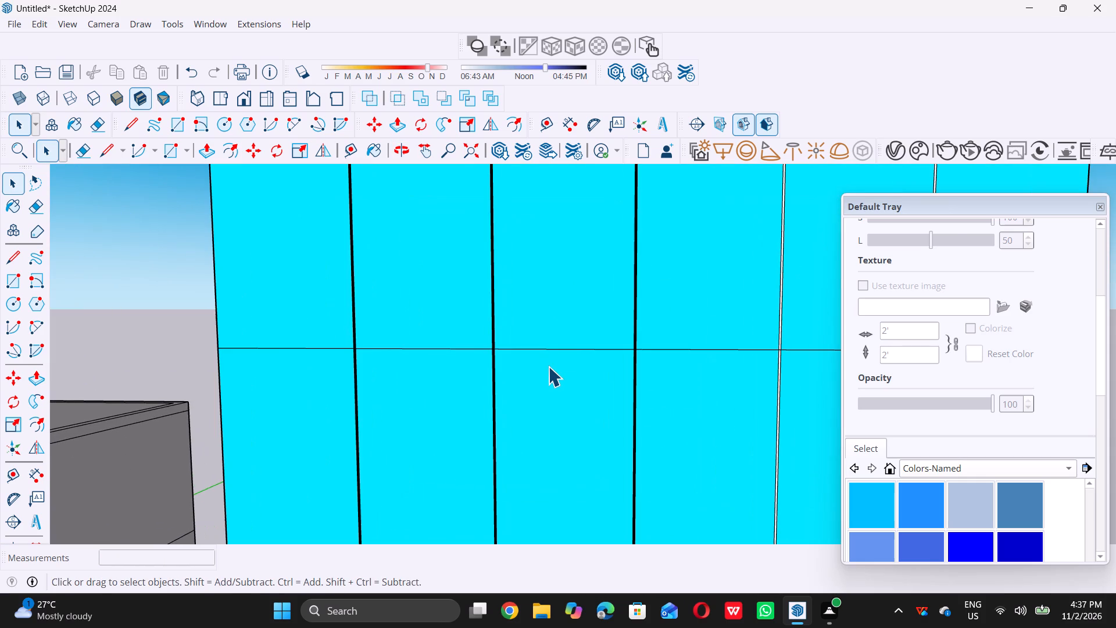
key("t")
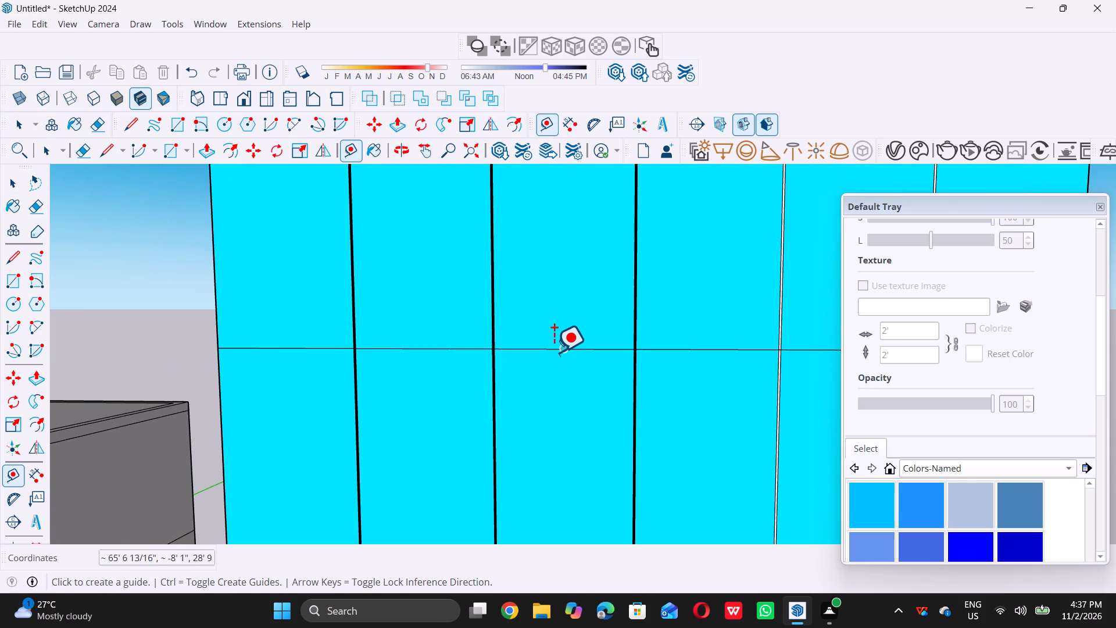
left_click(552, 351)
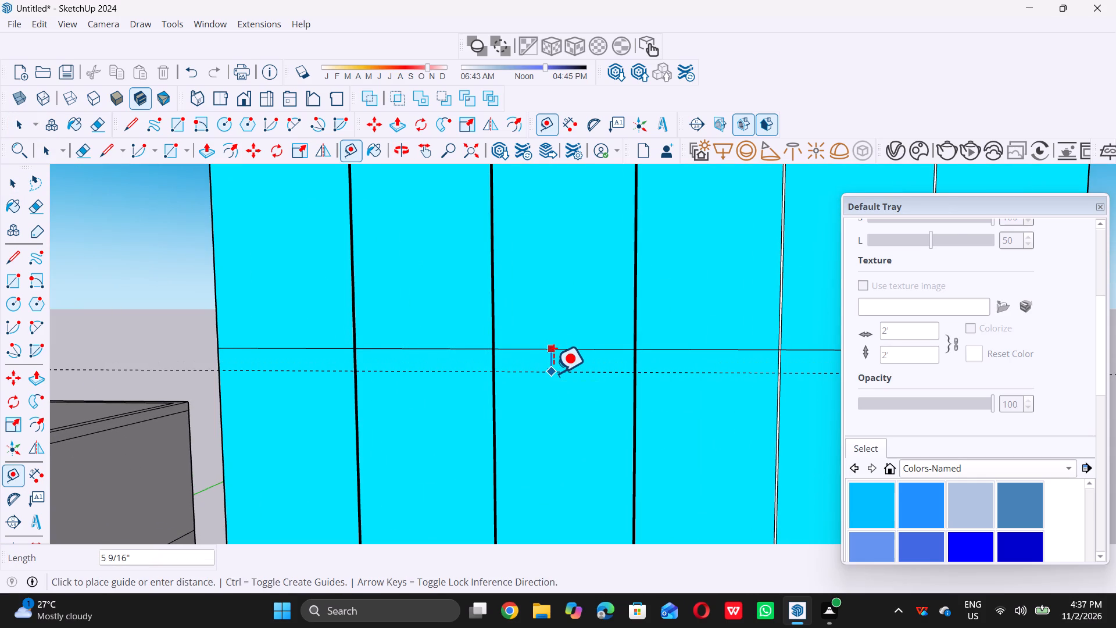
type("0.5")
key("shift+quotedbl")
key("Return")
key("space")
Draw a thin rectangle between the guide and the middle line, spanning the panel's full width, as a horizontal divider strip.
type("r")
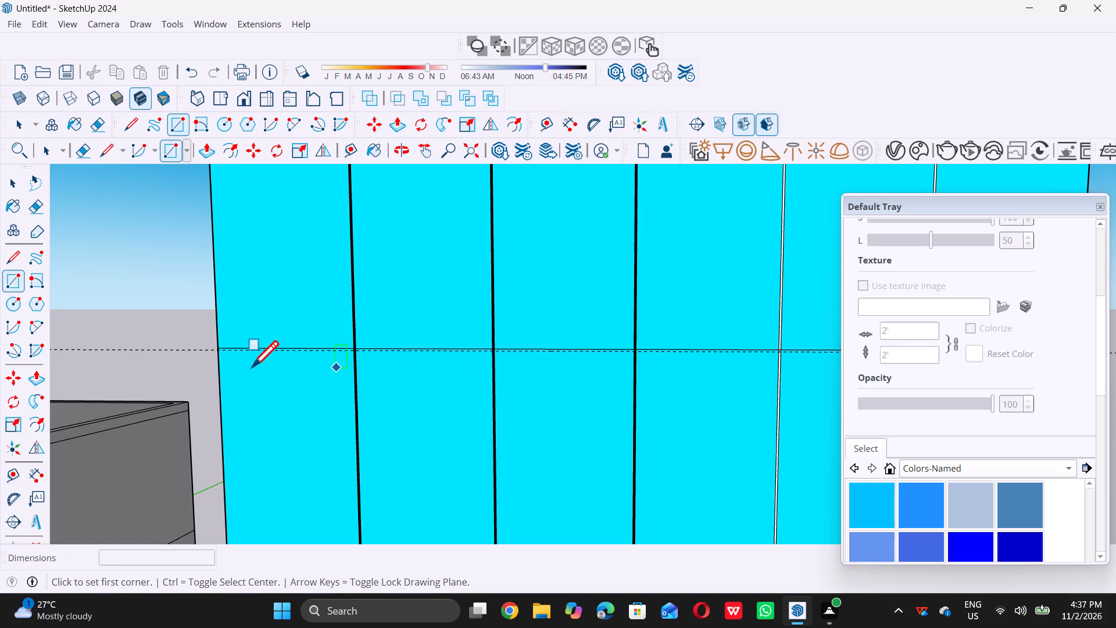
scroll(239, 356, "up", 12)
scroll(213, 350, "down", 5)
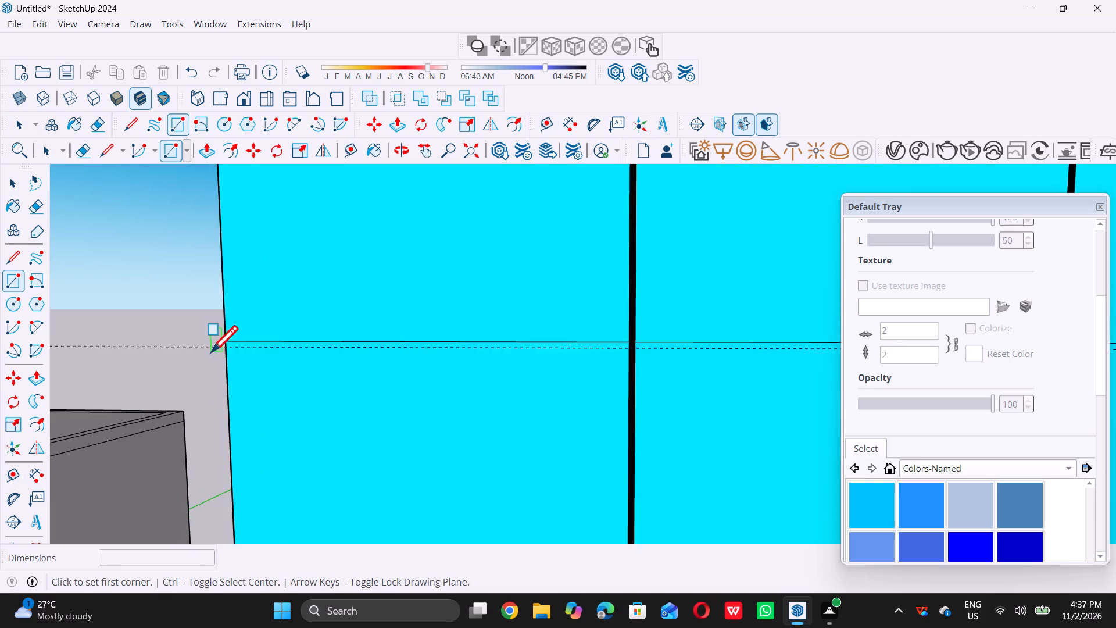
scroll(222, 352, "up", 9)
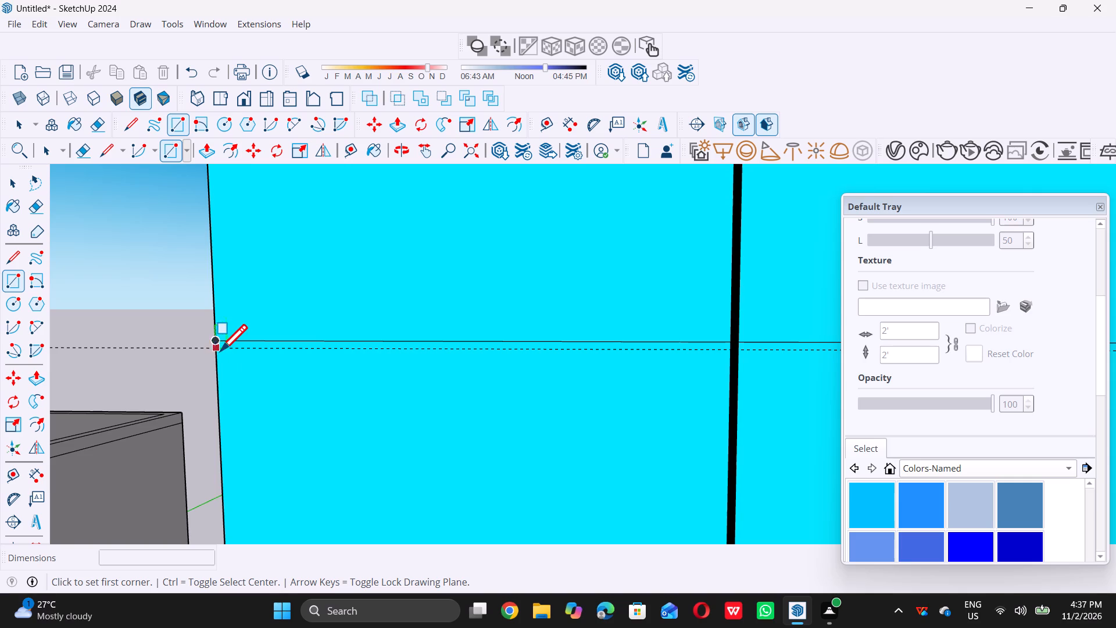
left_click(220, 351)
scroll(217, 351, "down", 15)
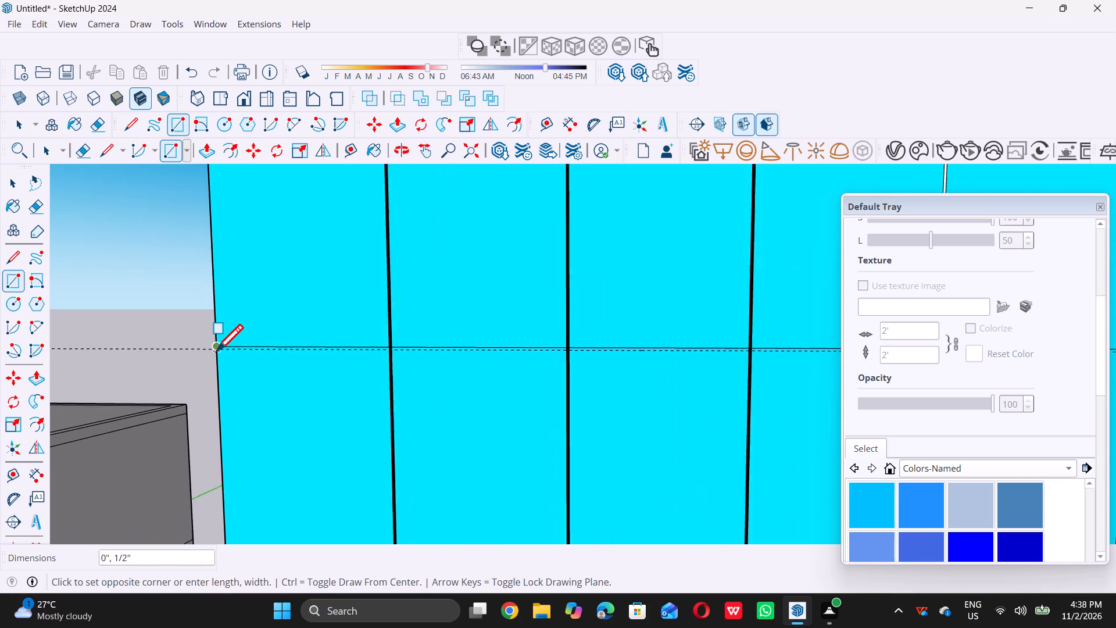
scroll(216, 351, "down", 8)
scroll(693, 344, "up", 5)
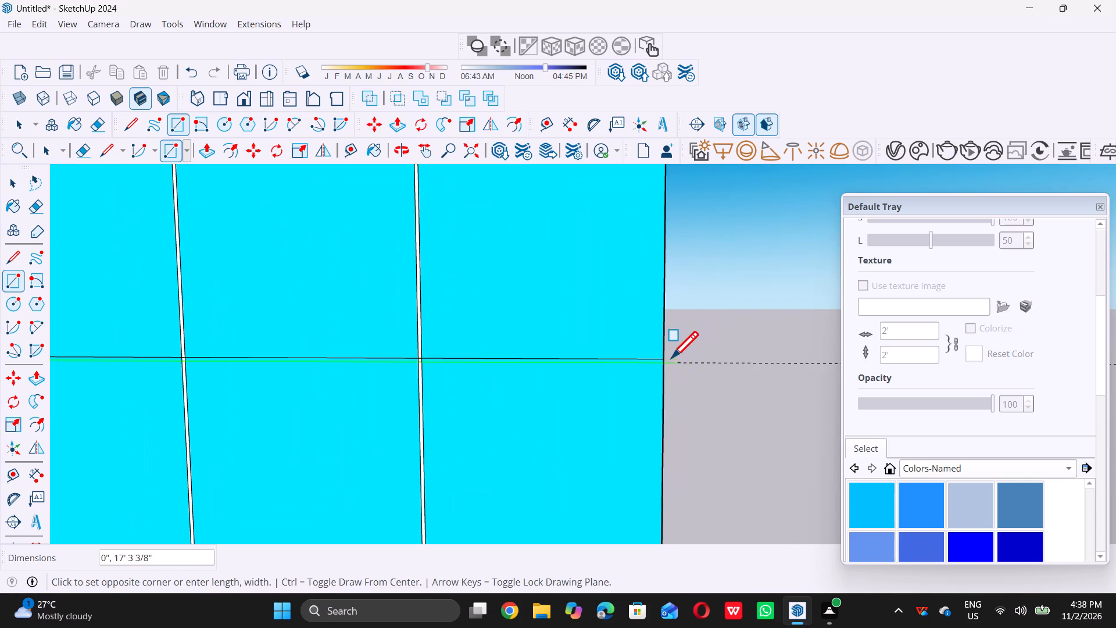
scroll(666, 359, "up", 3)
scroll(659, 358, "down", 4)
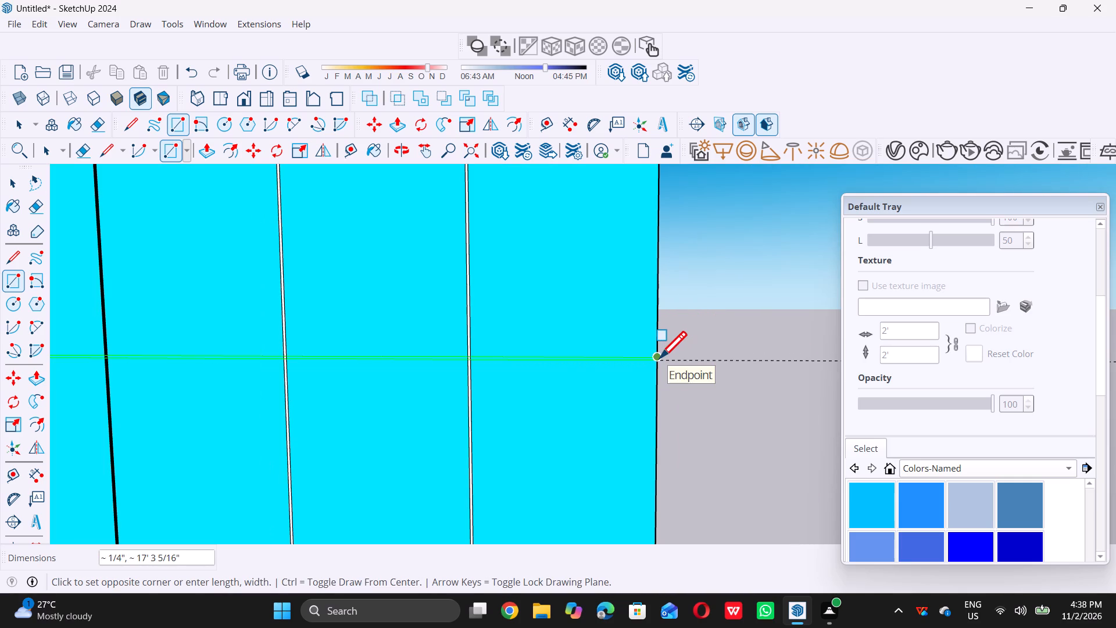
left_click(660, 358)
key("space")
scroll(722, 379, "down", 5)
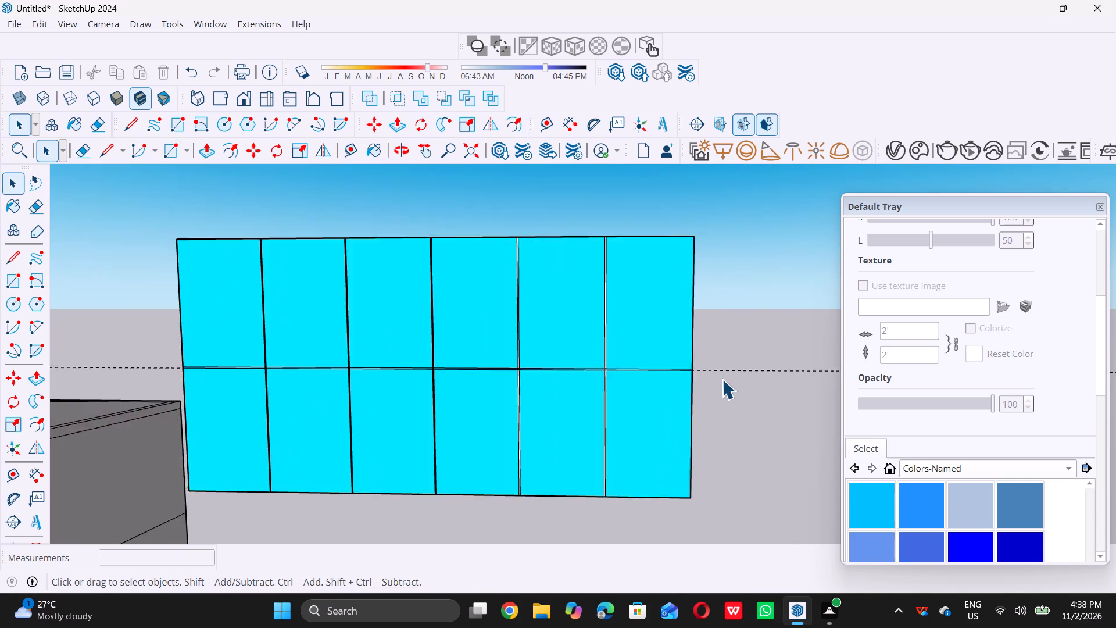
scroll(702, 378, "up", 5)
scroll(570, 359, "up", 5)
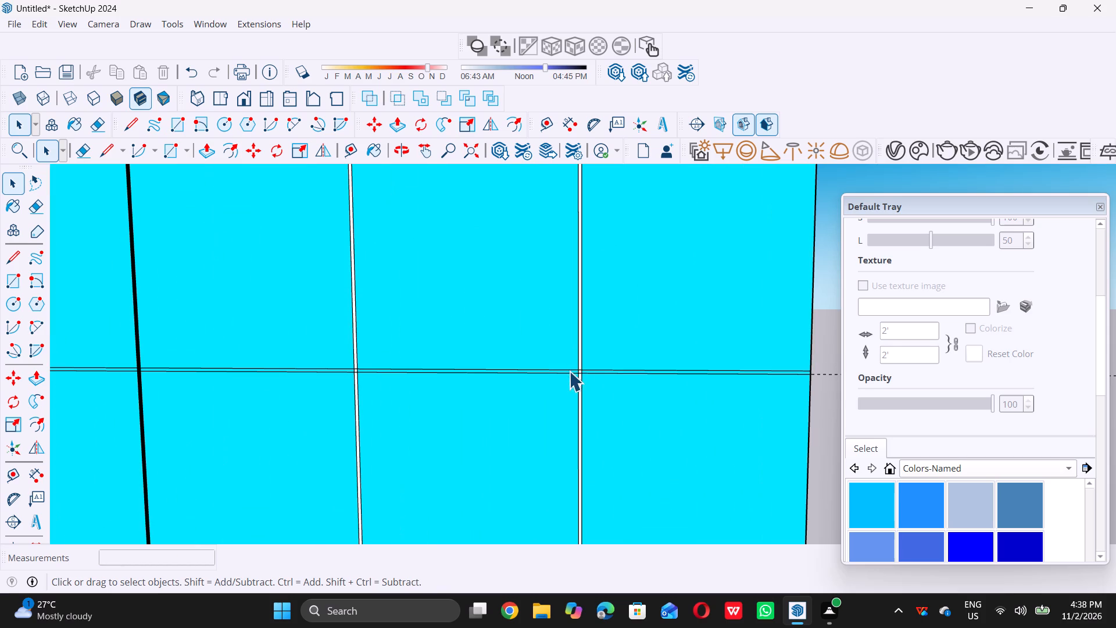
Paint the window panel's vertical divider farthest from the building, its crossing and the horizontal strip segments on both sides black.
scroll(904, 426, "down", 11)
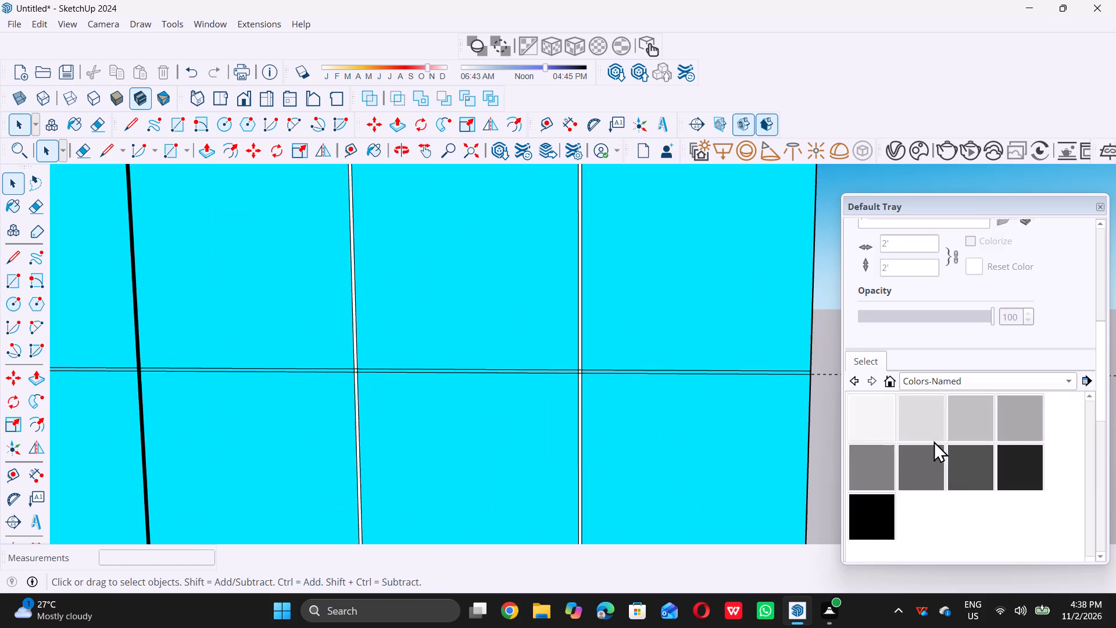
scroll(933, 441, "down", 2)
left_click(886, 422)
scroll(553, 413, "up", 5)
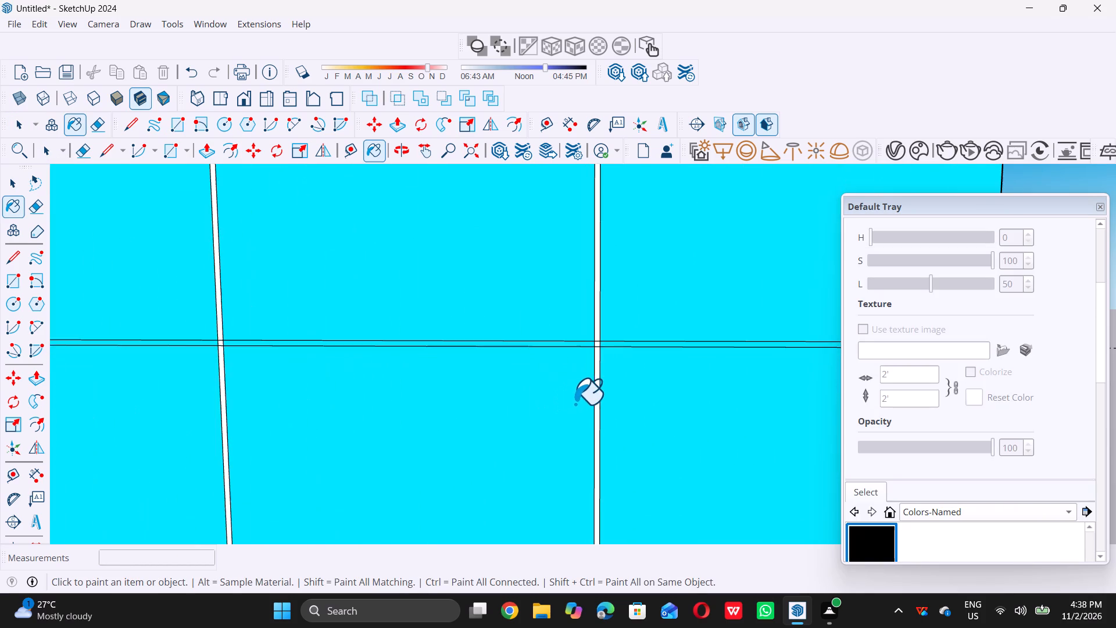
scroll(587, 399, "up", 4)
left_click(603, 390)
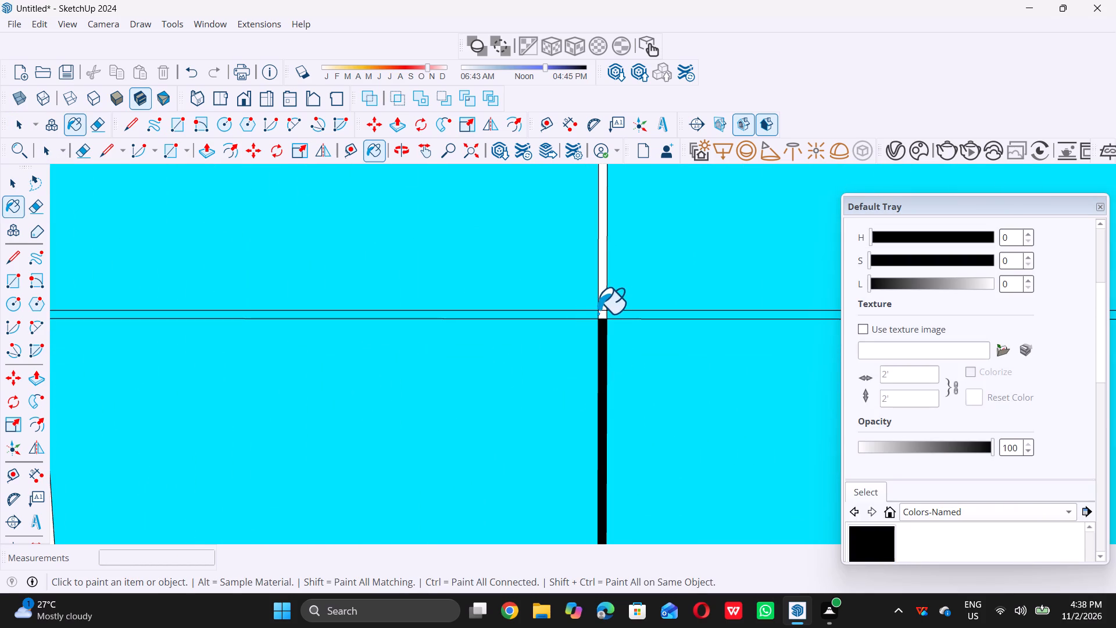
left_click(602, 300)
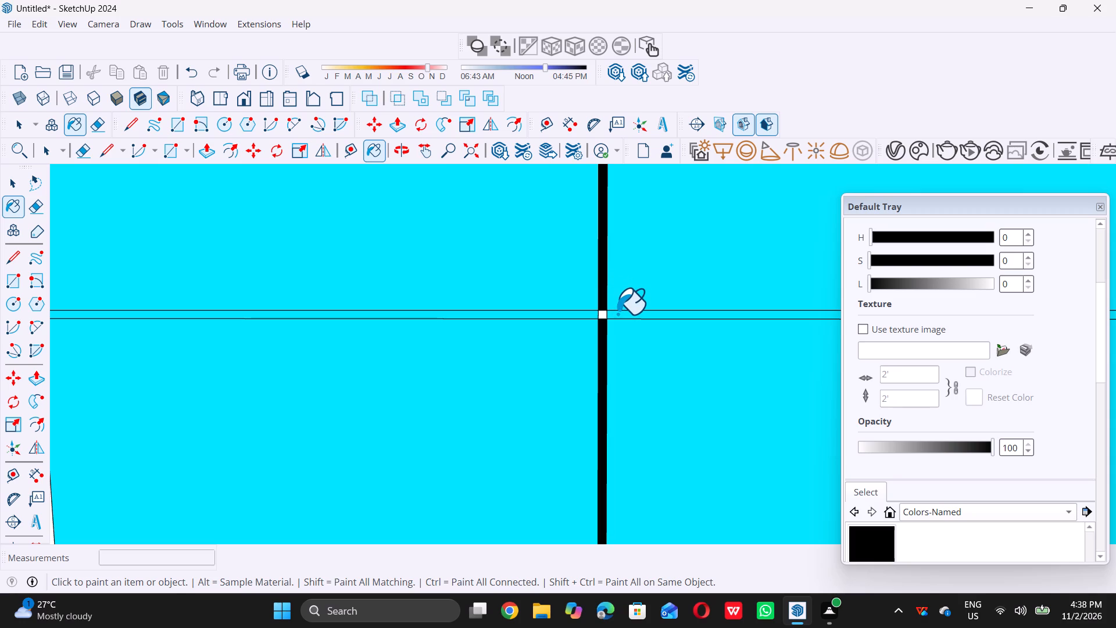
double_click(617, 313)
scroll(602, 317, "up", 7)
left_click(600, 315)
double_click(577, 317)
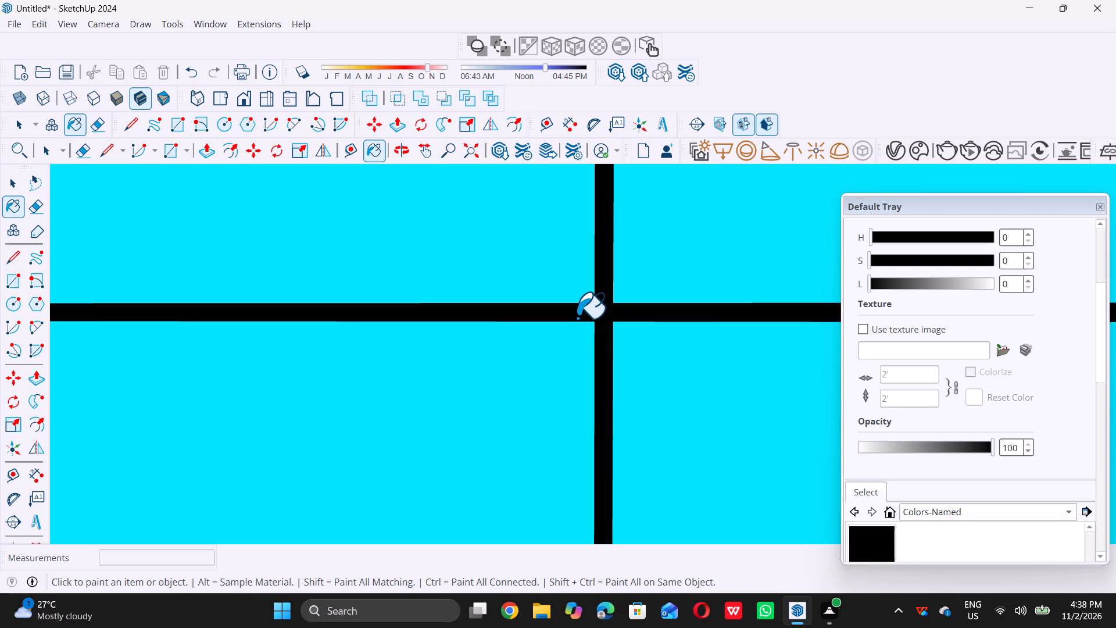
Paint the remaining white vertical divider, its crossing and the adjoining strip segment towards the building black.
scroll(602, 317, "down", 20)
scroll(602, 317, "down", 1)
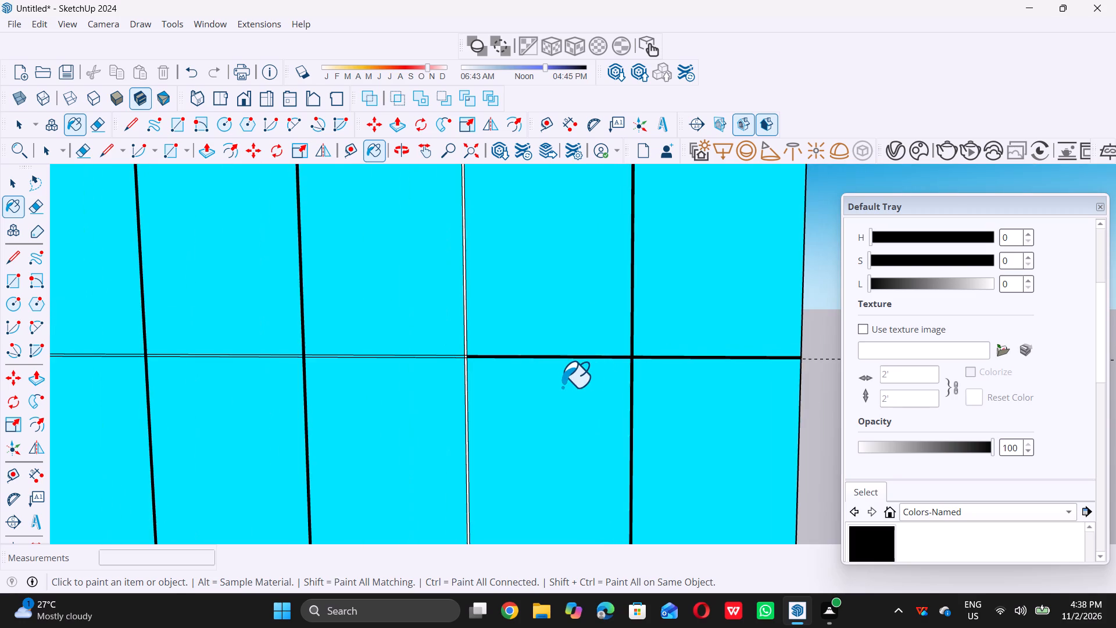
scroll(562, 387, "down", 3)
scroll(475, 367, "up", 12)
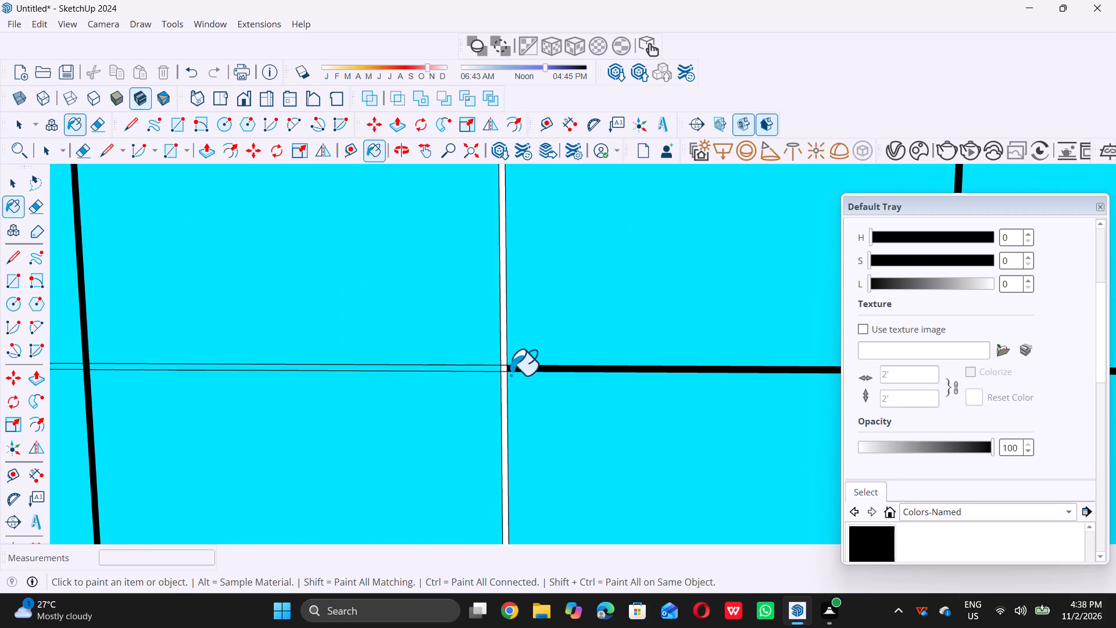
scroll(510, 379, "up", 11)
double_click(503, 350)
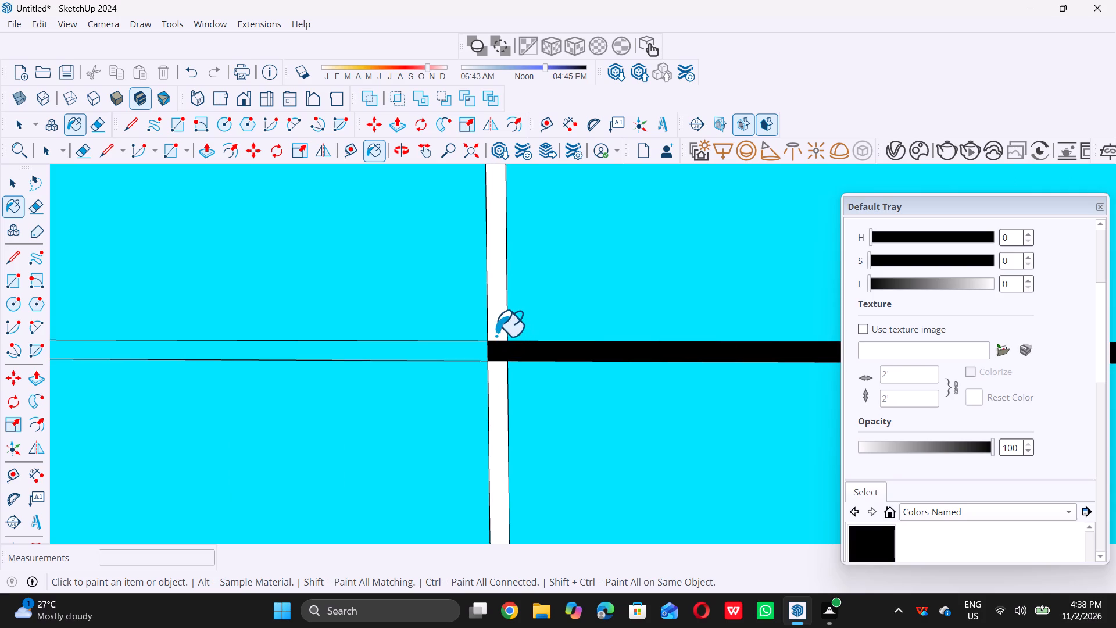
double_click(496, 335)
left_click(498, 370)
left_click(466, 352)
Paint the remaining unpainted segments of the horizontal divider strip black, up to the panel edge nearest the building.
scroll(621, 359, "down", 6)
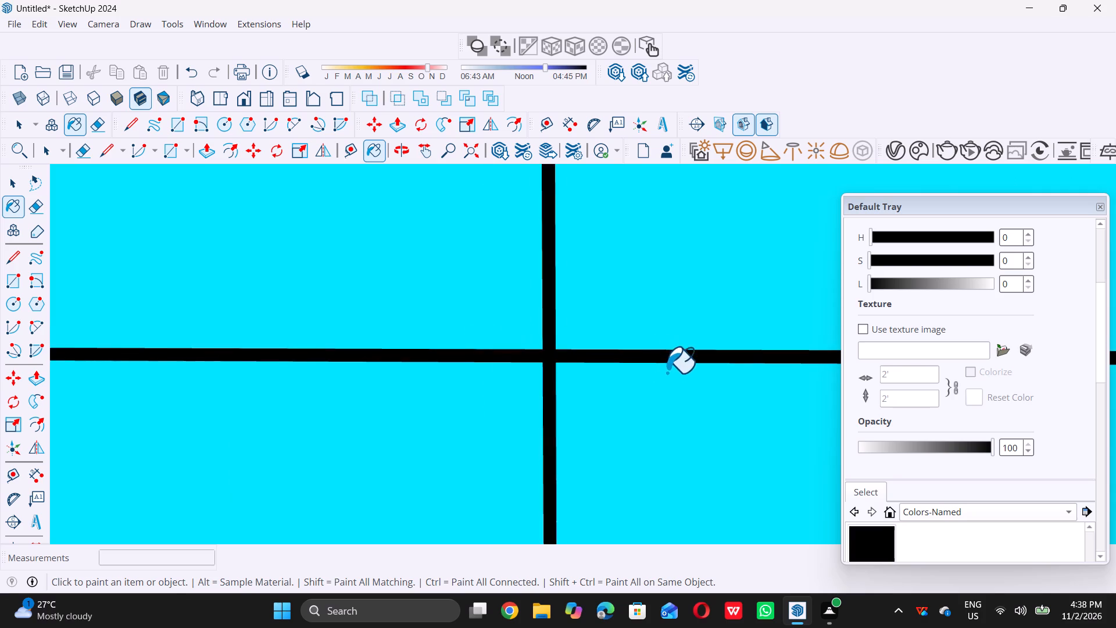
scroll(667, 372, "down", 15)
scroll(387, 383, "up", 6)
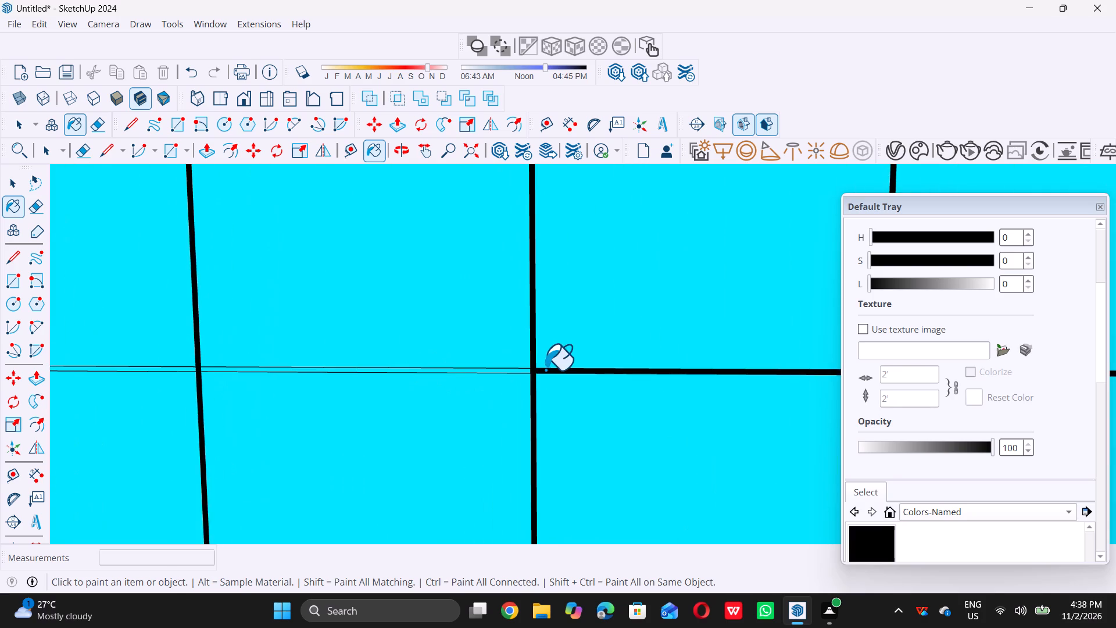
scroll(548, 368, "up", 4)
scroll(491, 371, "up", 4)
left_click(492, 372)
scroll(603, 374, "down", 7)
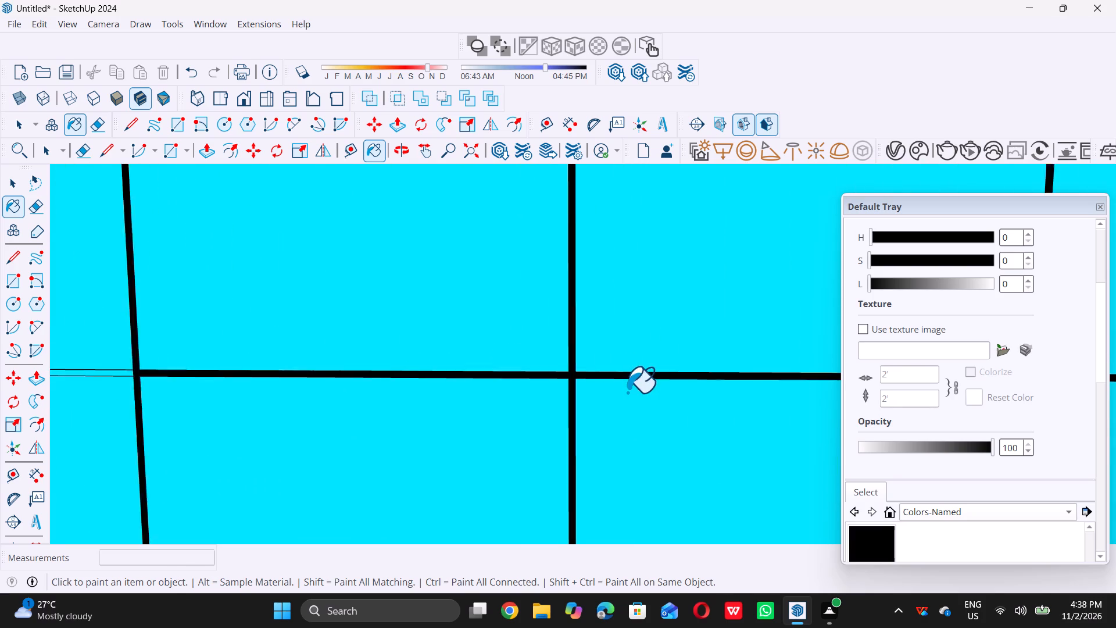
scroll(627, 392, "down", 13)
scroll(298, 410, "up", 4)
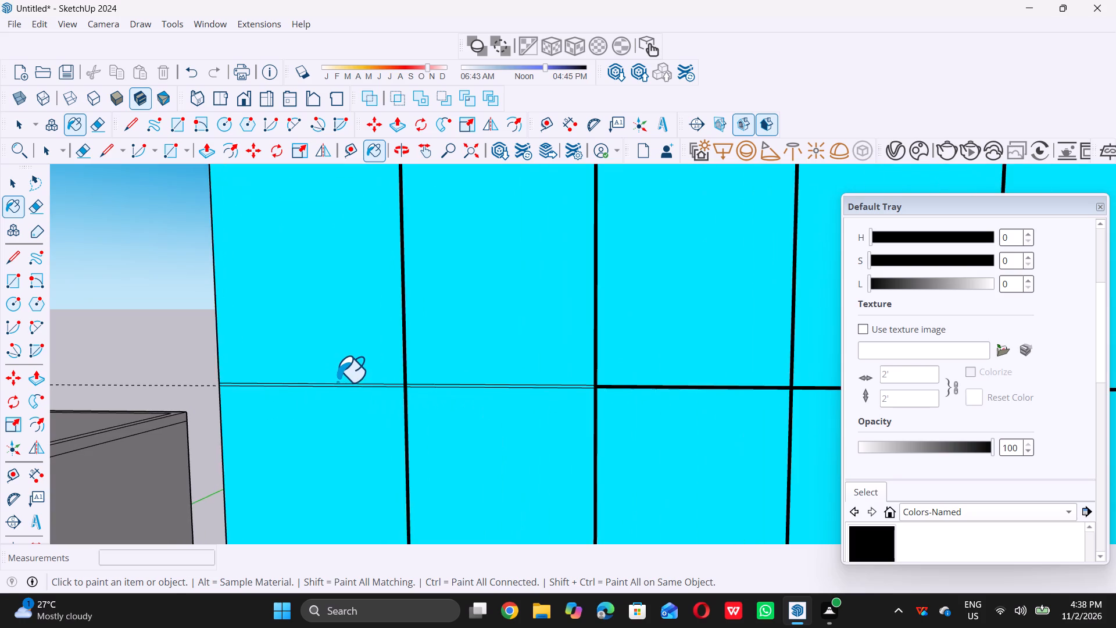
scroll(337, 381, "up", 9)
double_click(381, 388)
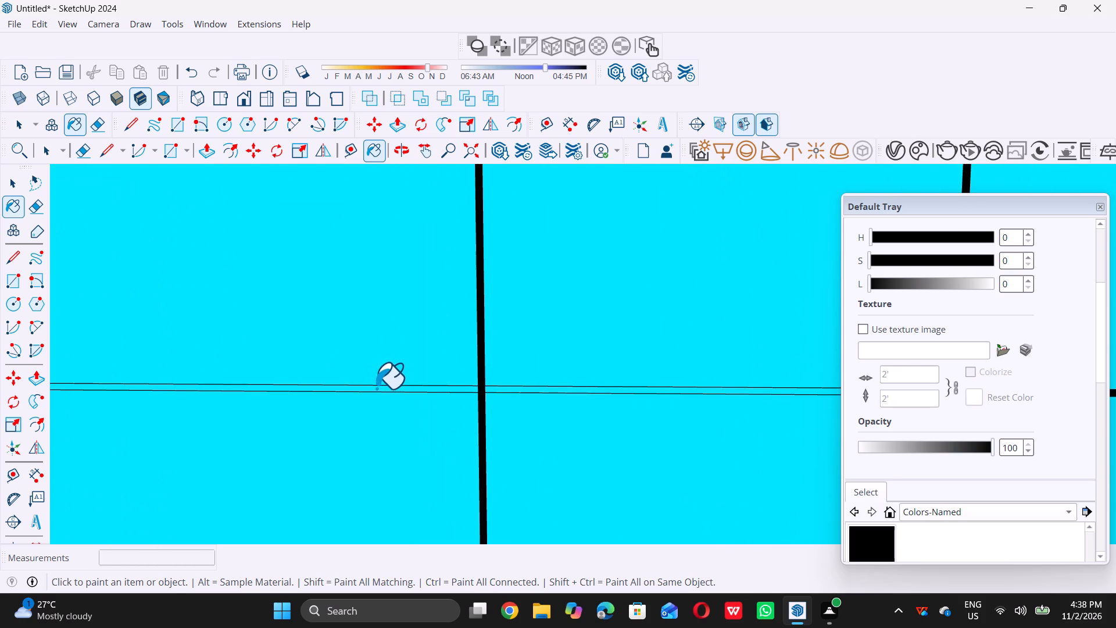
scroll(341, 394, "down", 8)
scroll(449, 396, "up", 8)
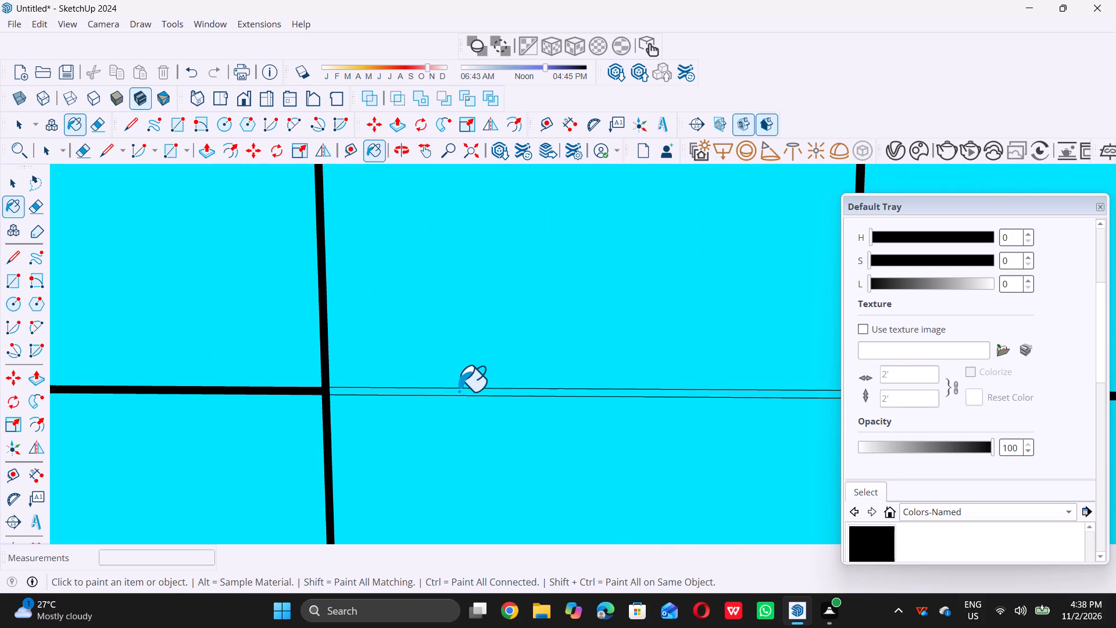
left_click(459, 391)
key("space")
Select all faces and edges of the blue window panel and make them a group.
scroll(467, 394, "down", 15)
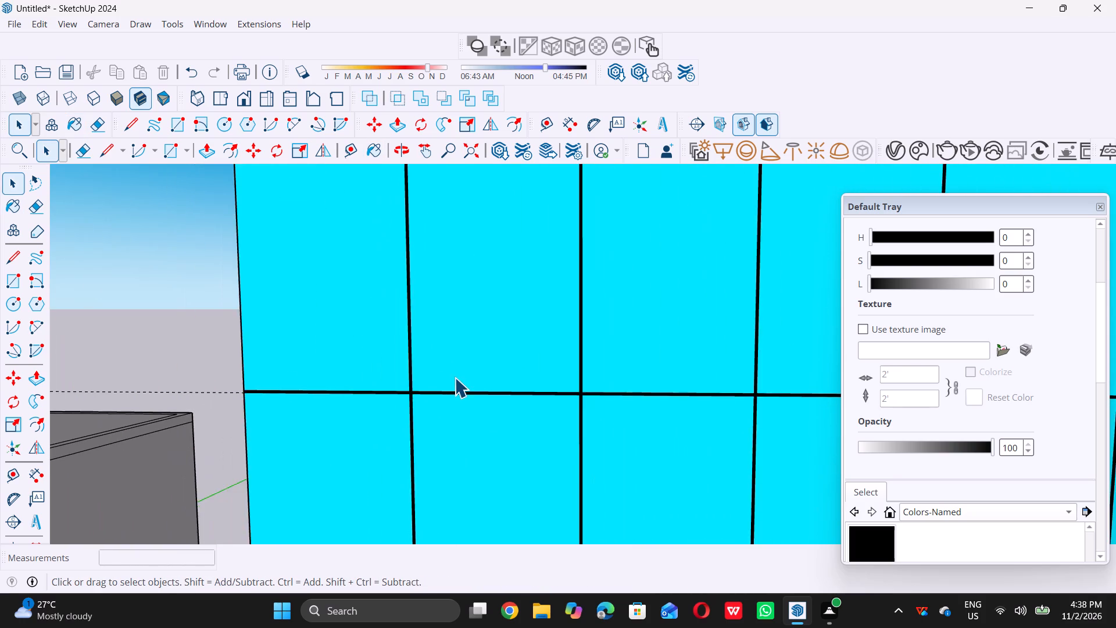
scroll(455, 377, "down", 17)
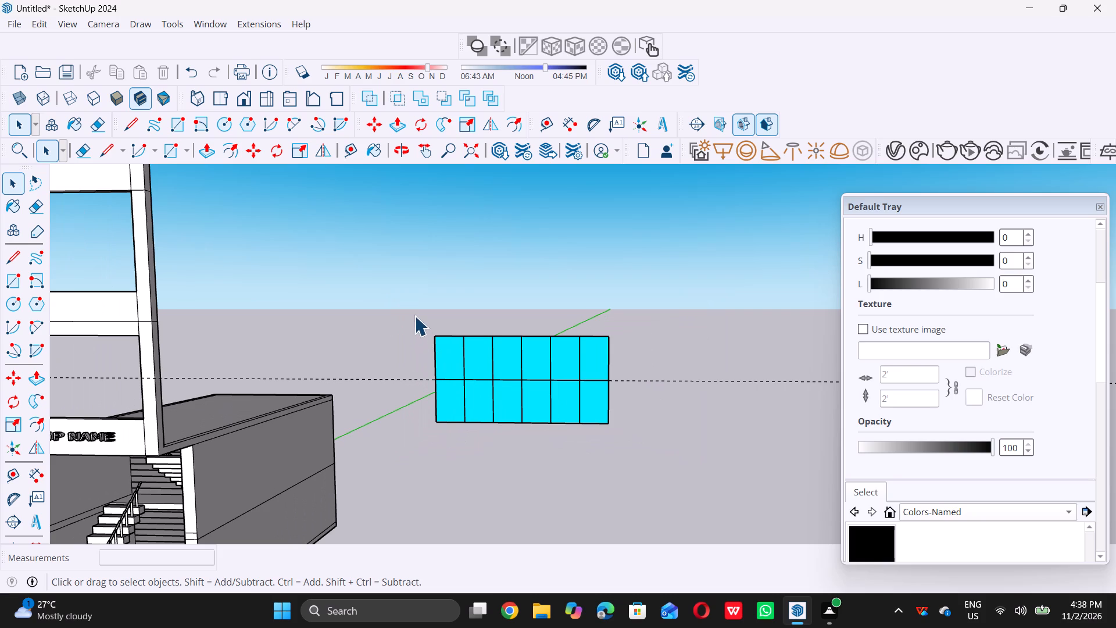
left_click(413, 315)
left_click_drag(415, 317, 438, 341)
left_click_drag(445, 346, 627, 441)
triple_click(627, 442)
left_click_drag(400, 315, 566, 404)
left_click_drag(577, 408, 656, 460)
left_click(656, 460)
left_click_drag(406, 320, 656, 466)
left_click(656, 466)
triple_click(522, 392)
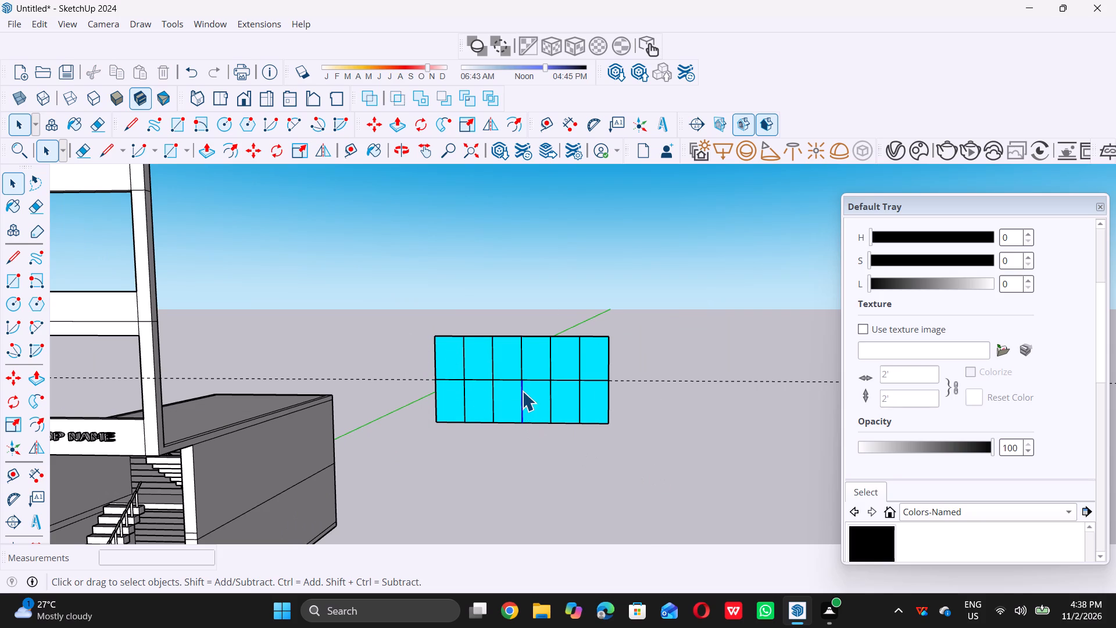
left_click_drag(530, 390, 538, 390)
double_click(513, 387)
double_click(517, 388)
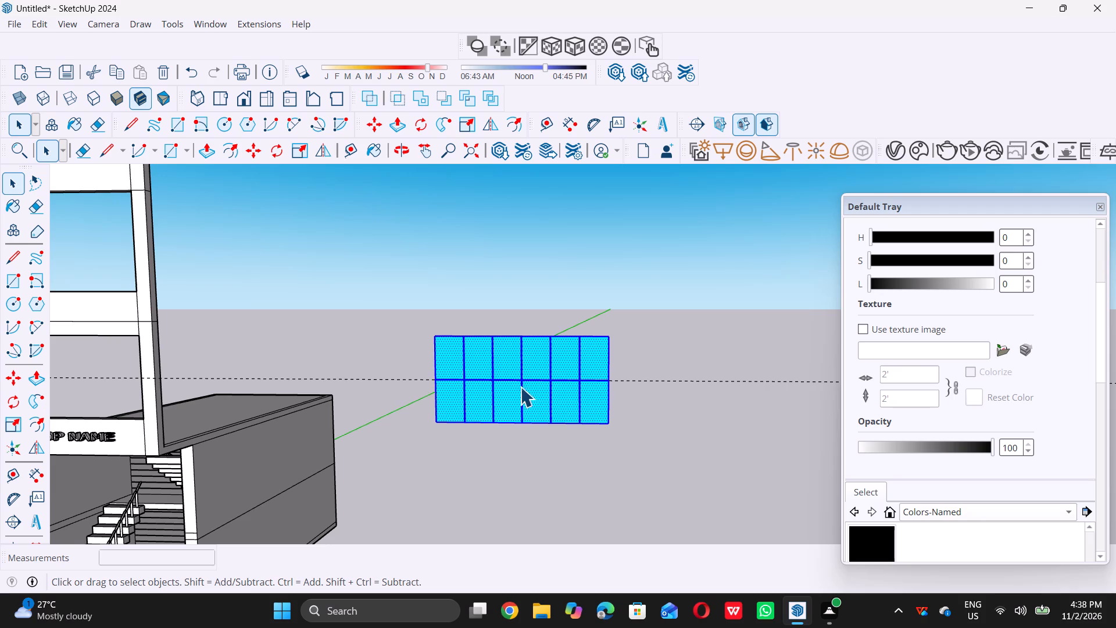
right_click(534, 388)
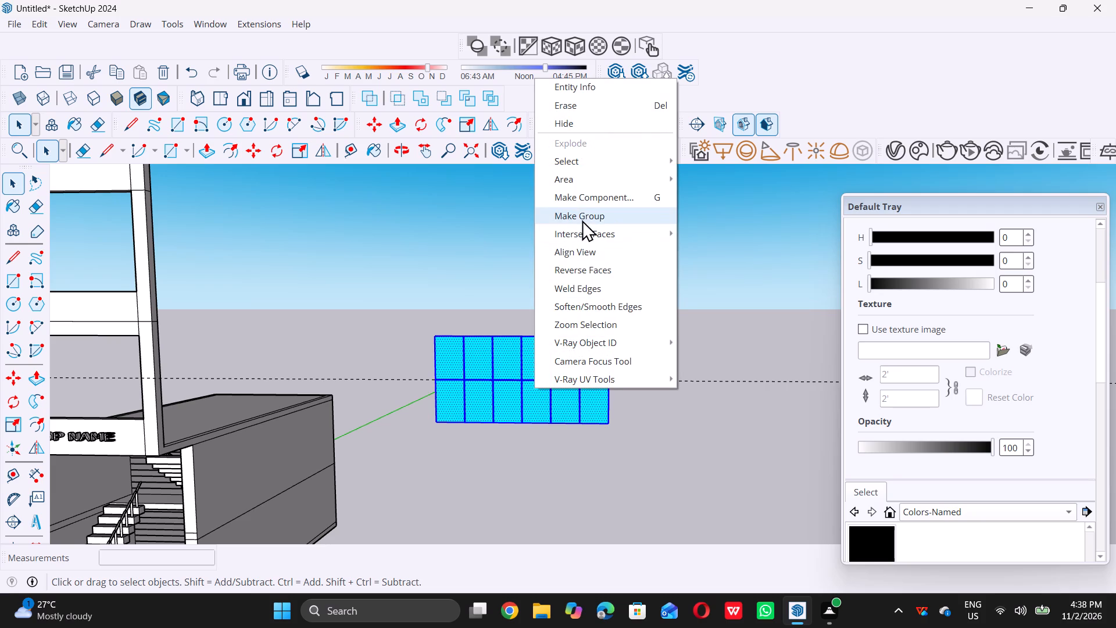
left_click(582, 219)
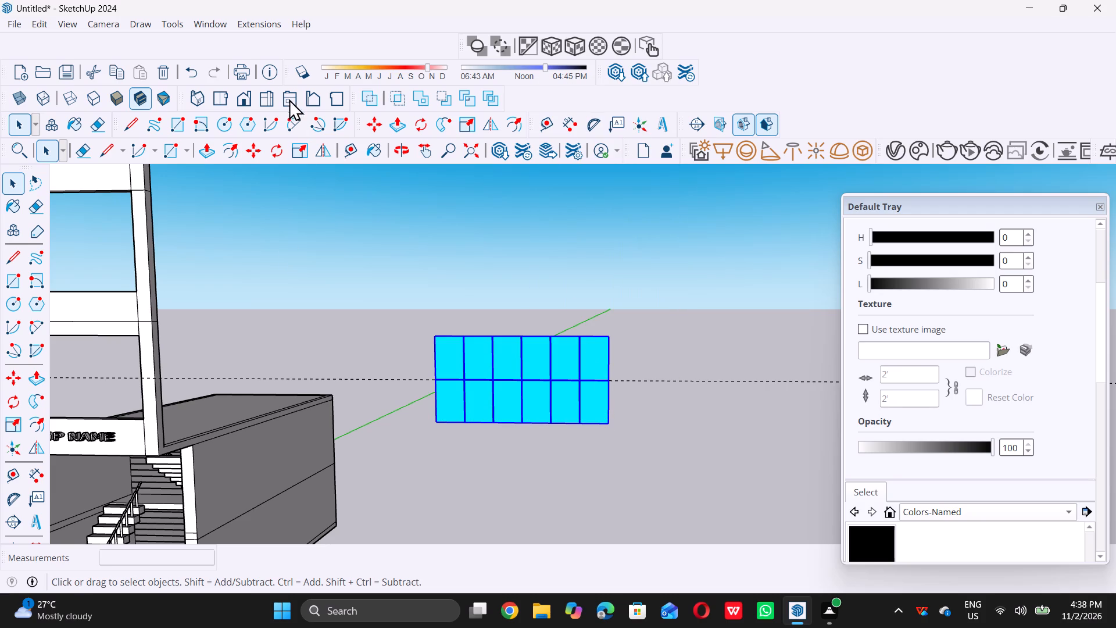
Delete all guides from the model.
left_click(42, 23)
left_click(103, 167)
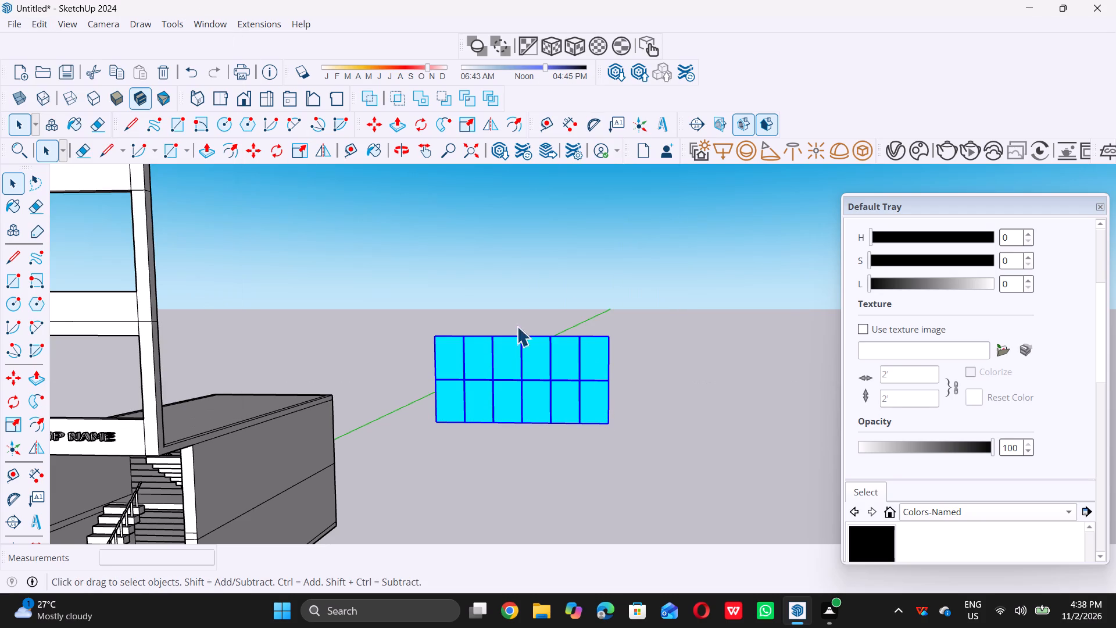
Copy the panel group into the frame opening above the SHOP NAME sign, snapping its lower corner to the midpoint of the opening's corner depth edge.
scroll(536, 331, "down", 6)
scroll(512, 365, "up", 6)
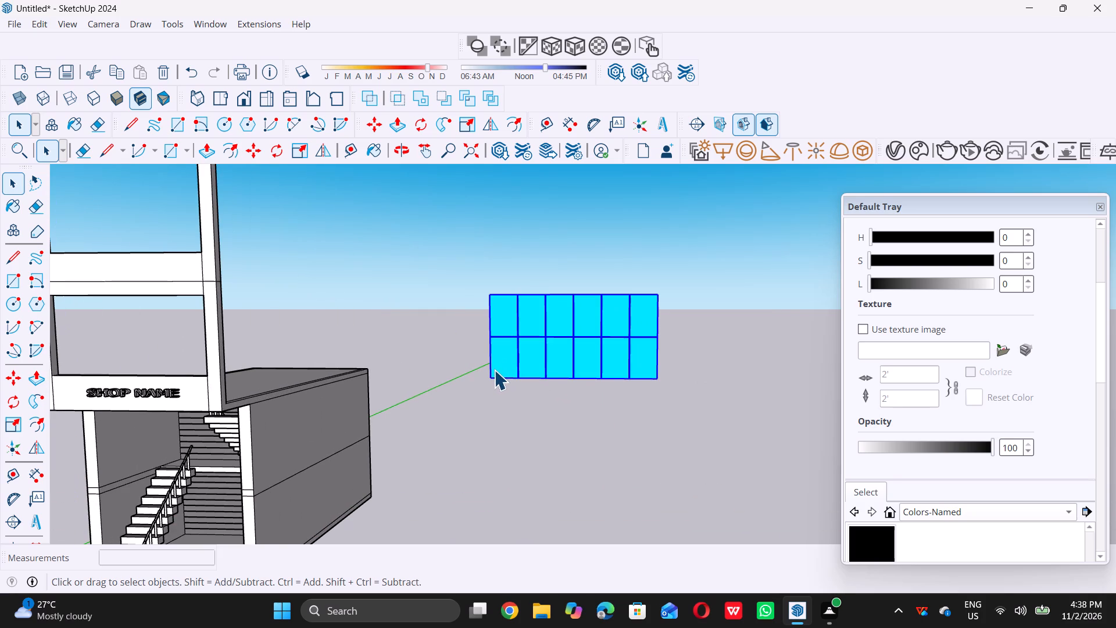
key("m")
scroll(484, 380, "up", 11)
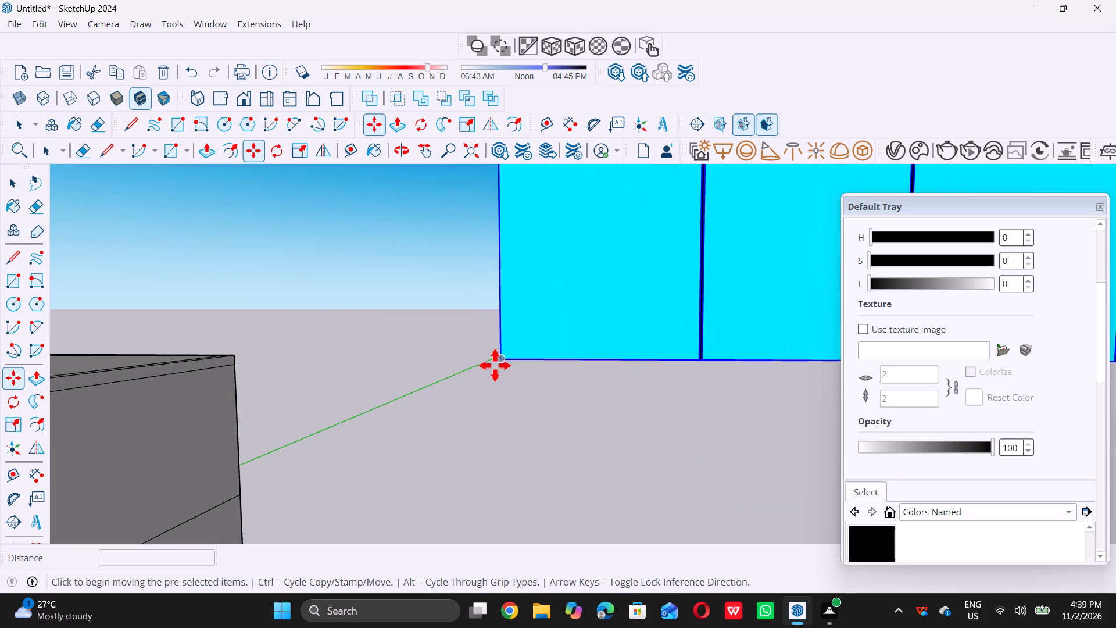
left_click(499, 358)
scroll(499, 358, "down", 2)
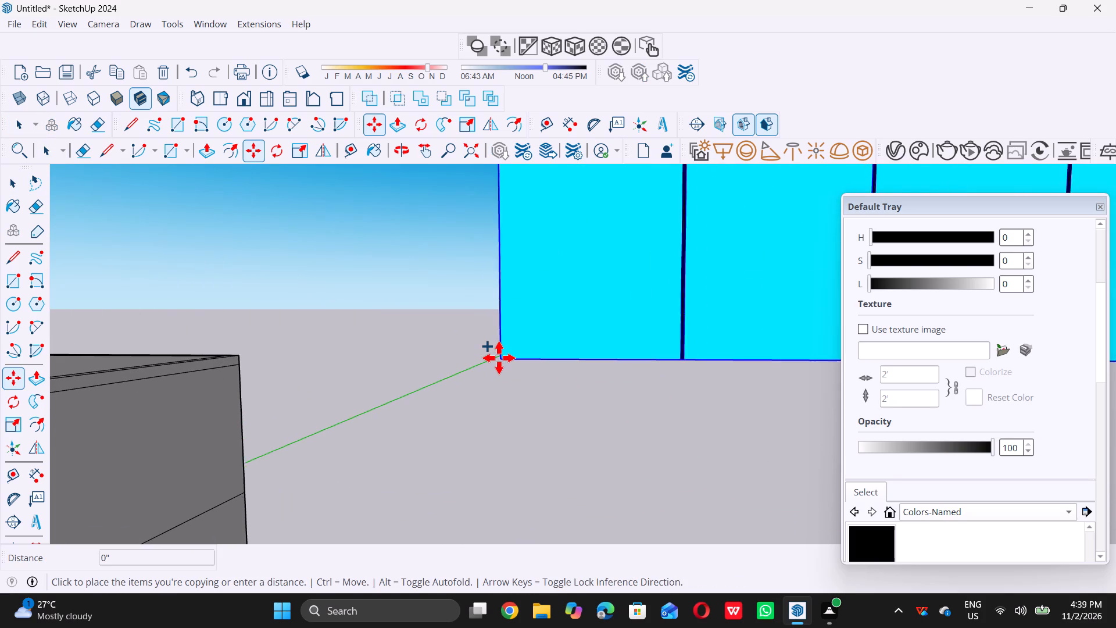
scroll(499, 358, "down", 20)
scroll(499, 358, "down", 1)
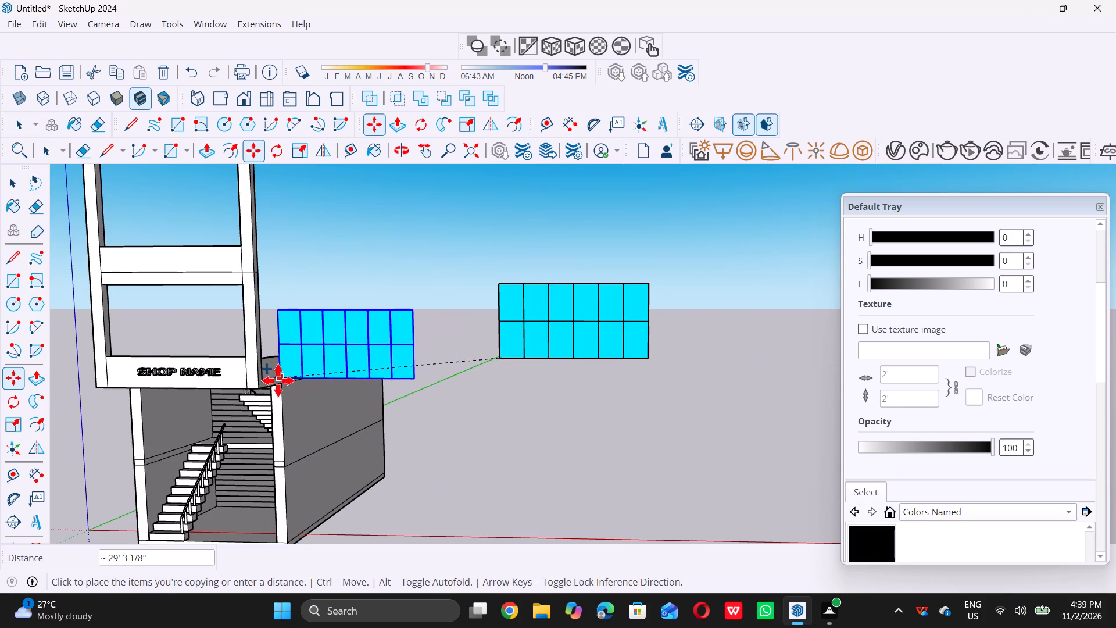
middle_click_drag(81, 357, 99, 409)
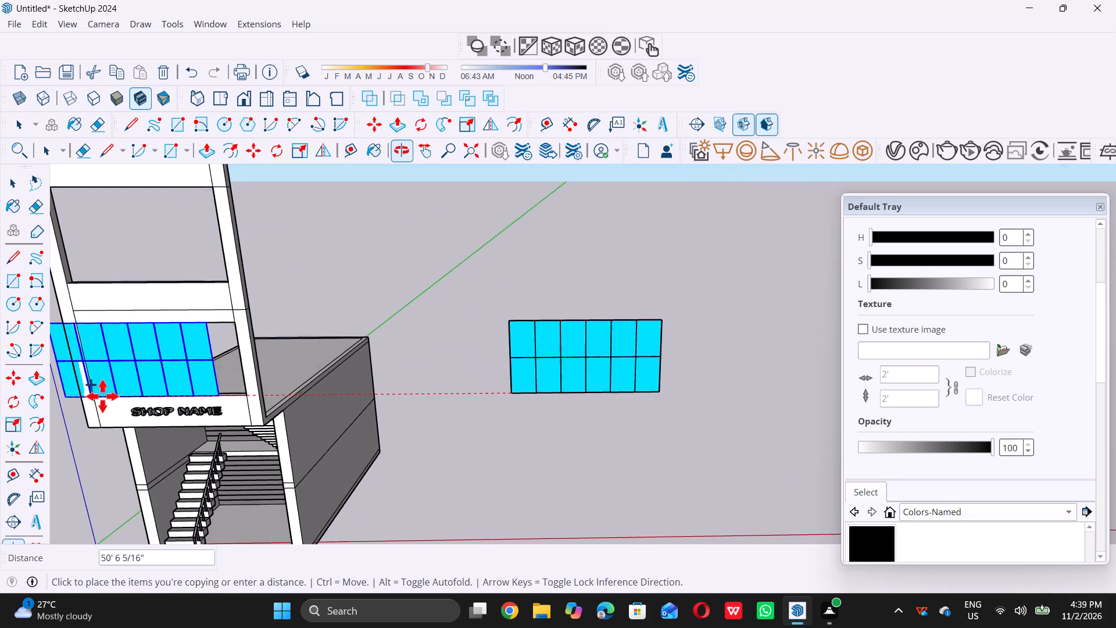
scroll(104, 391, "up", 12)
scroll(194, 379, "down", 7)
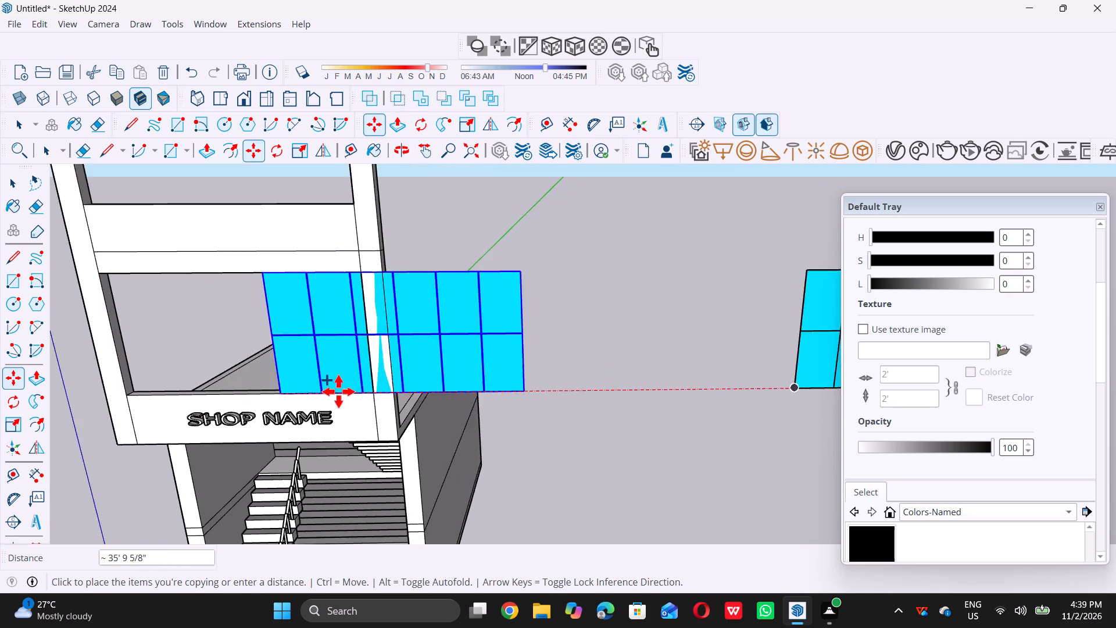
scroll(338, 391, "down", 5)
scroll(178, 393, "up", 5)
scroll(263, 376, "up", 10)
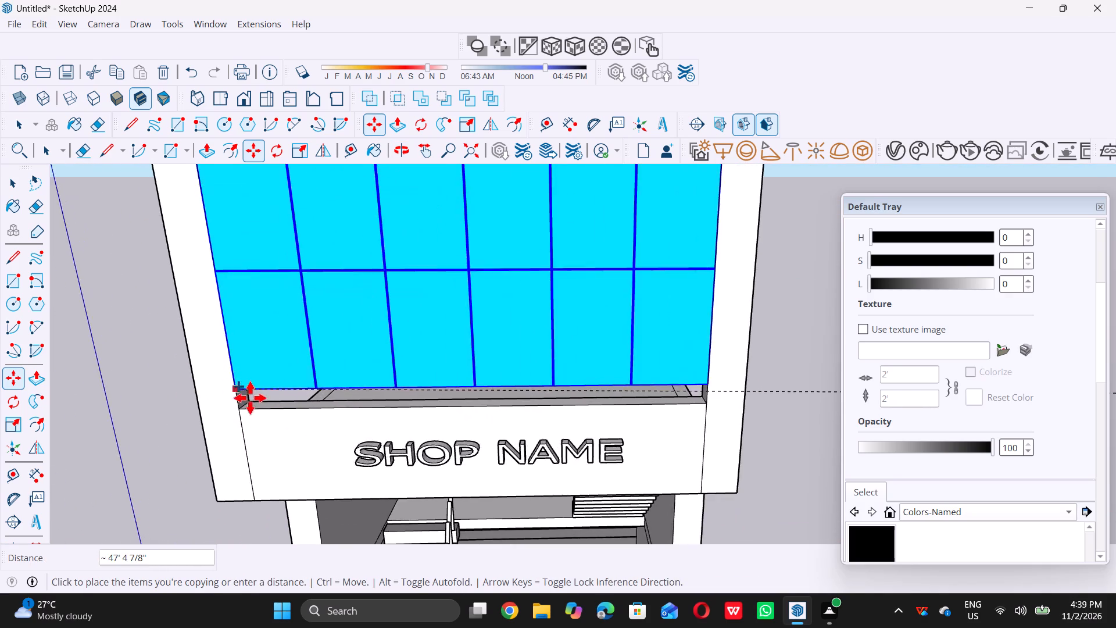
scroll(256, 400, "up", 12)
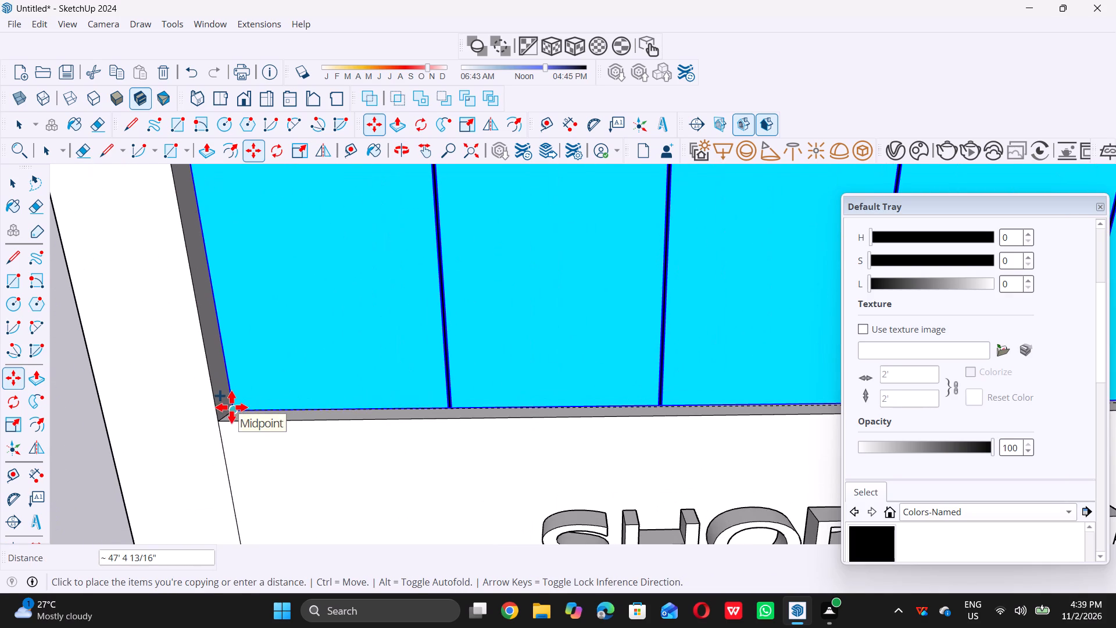
left_click(231, 407)
key("space")
scroll(231, 408, "down", 11)
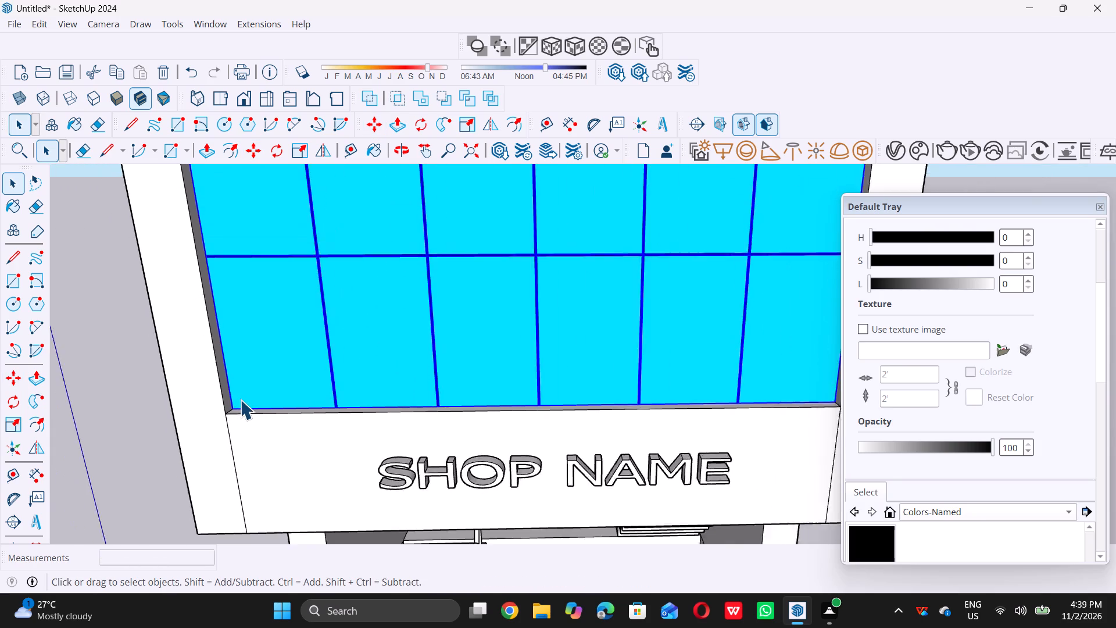
scroll(240, 399, "down", 12)
double_click(171, 406)
Copy the free-standing blue panel group into the frame's middle opening, snapping its lower corner to the midpoint of the opening's corner depth edge.
scroll(377, 364, "down", 5)
middle_click_drag(437, 379, 441, 327)
middle_click(439, 327)
scroll(359, 354, "down", 14)
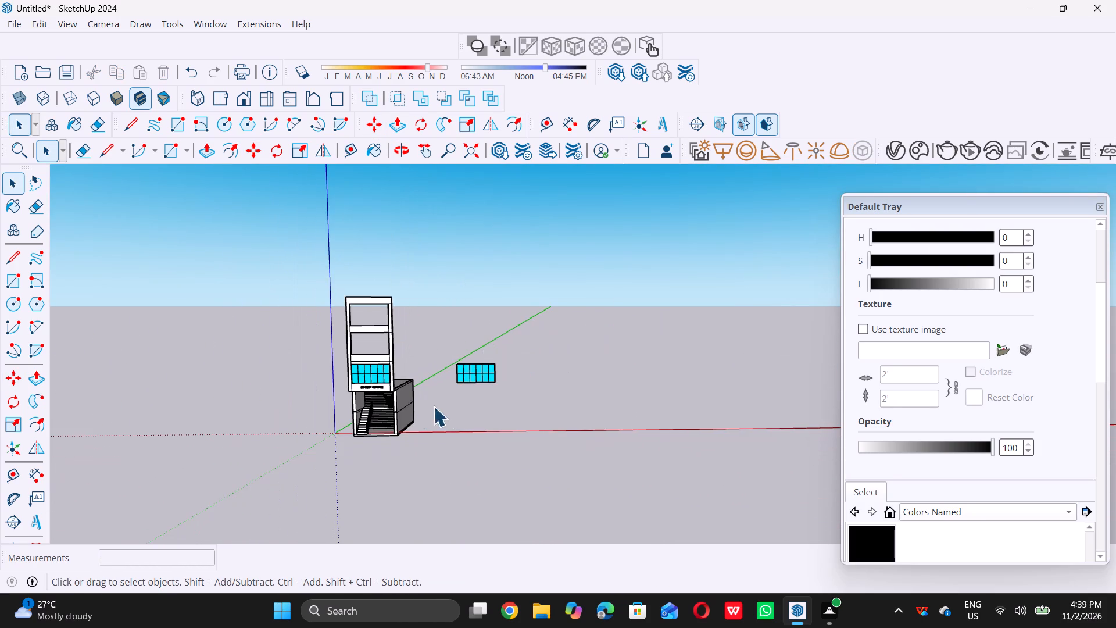
middle_click_drag(477, 408, 445, 390)
scroll(448, 381, "up", 6)
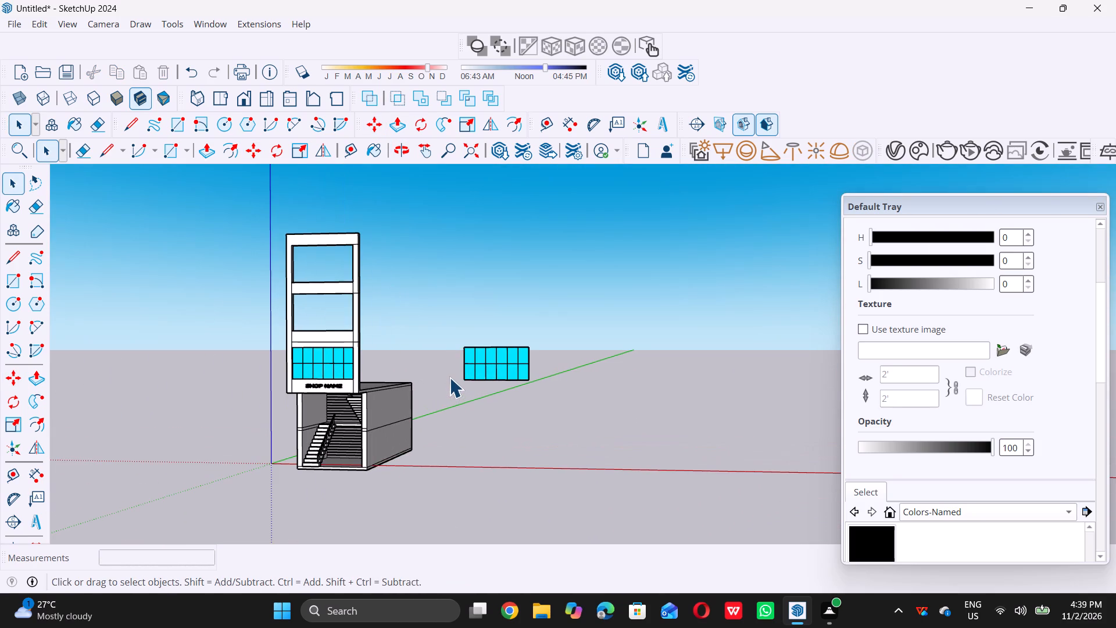
scroll(453, 374, "up", 18)
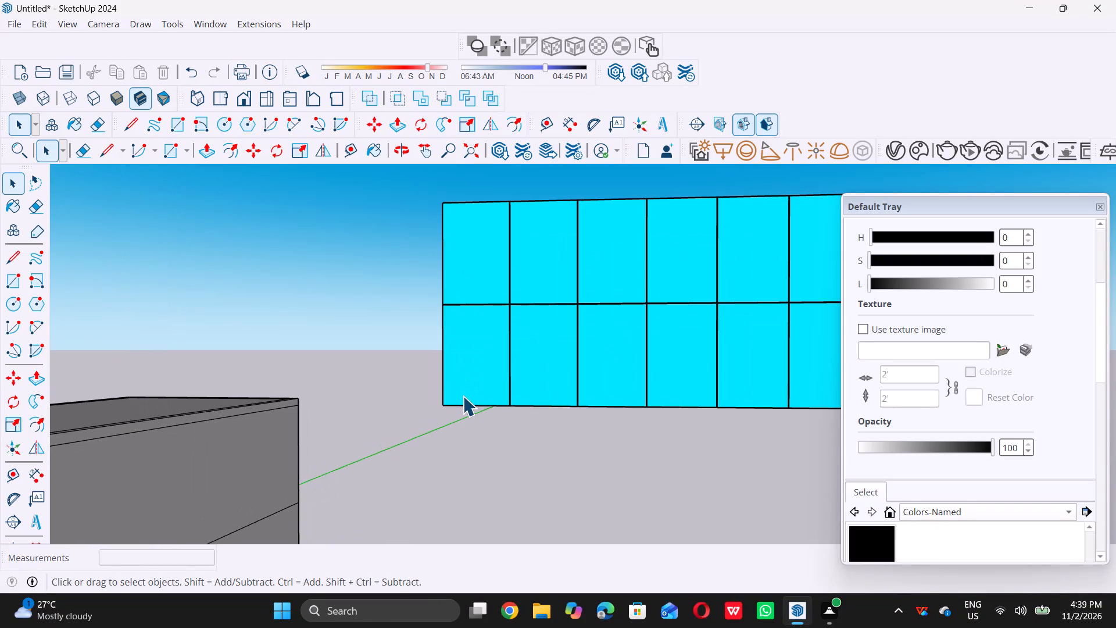
key("m")
left_click(440, 405)
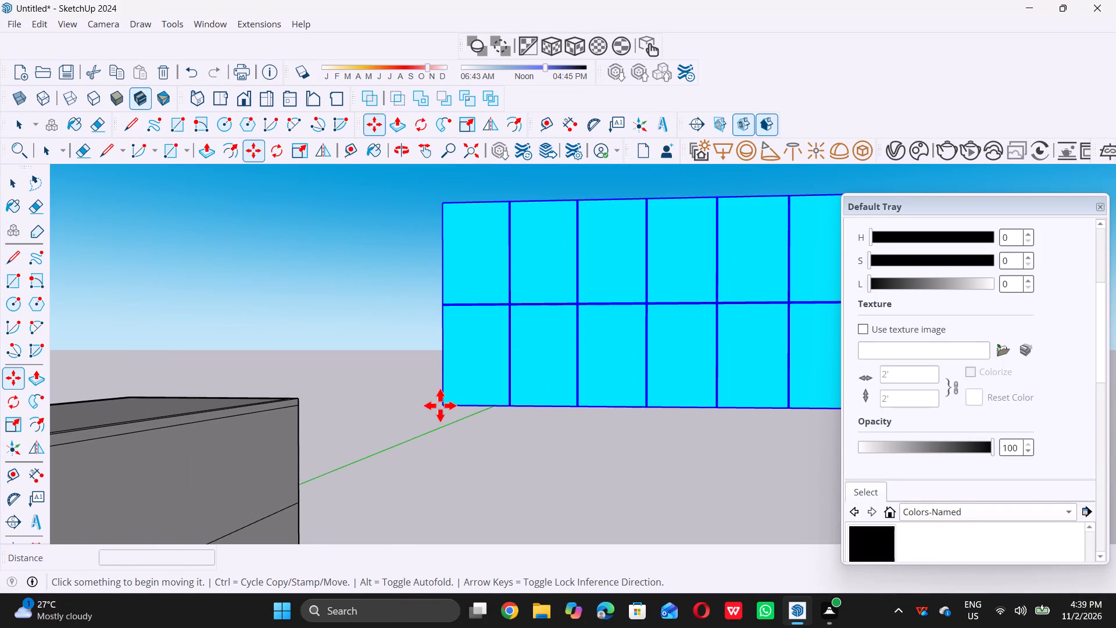
scroll(440, 406, "down", 18)
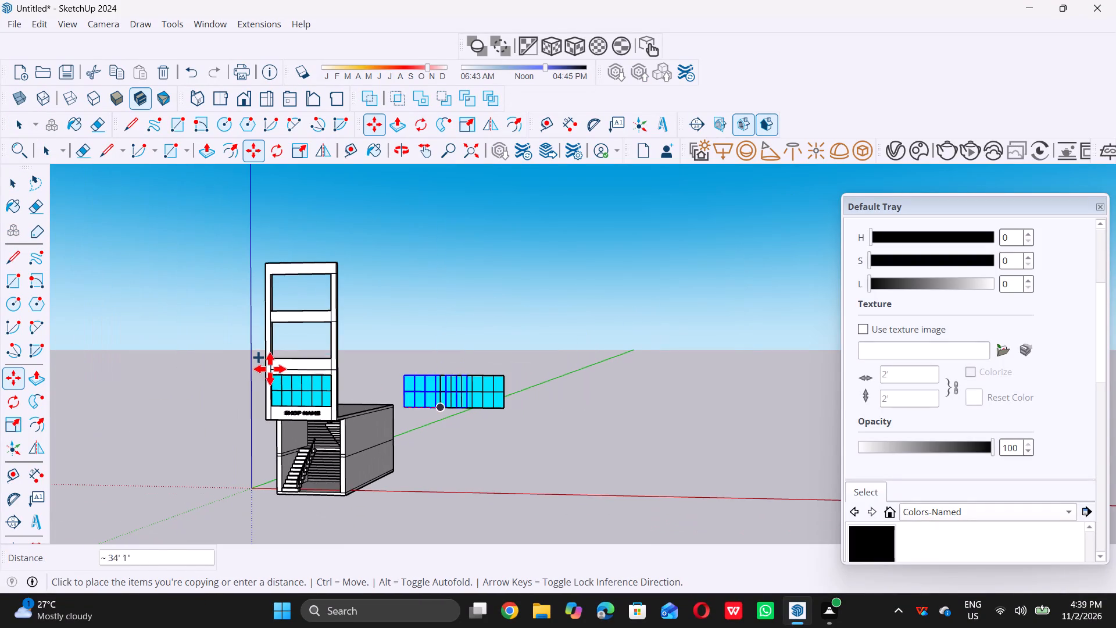
middle_click_drag(274, 347, 291, 380)
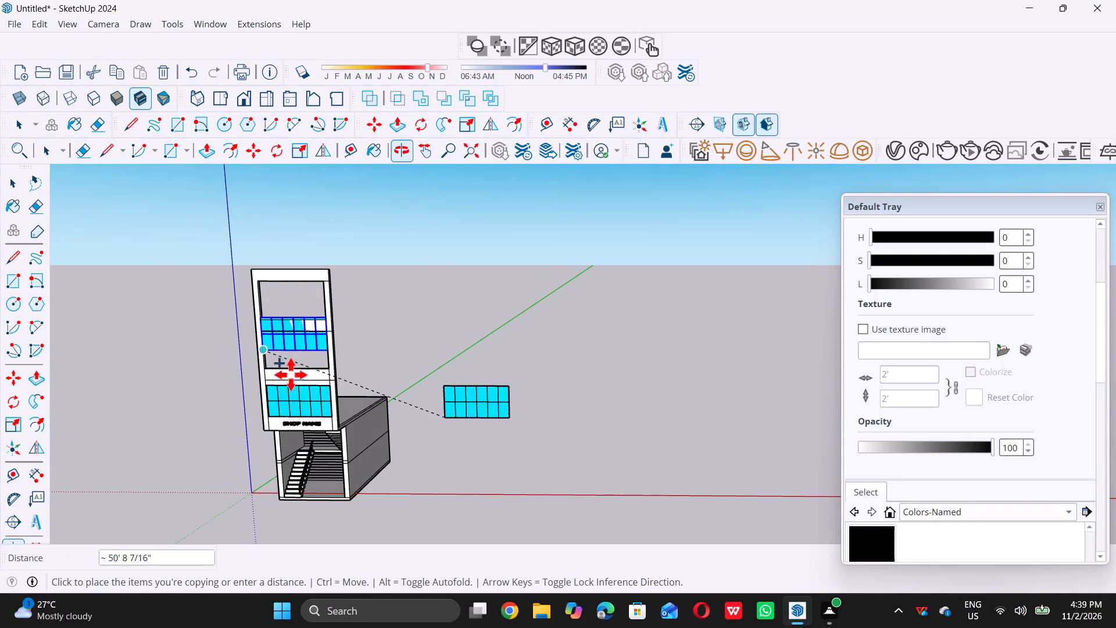
scroll(276, 365, "up", 19)
scroll(239, 368, "up", 14)
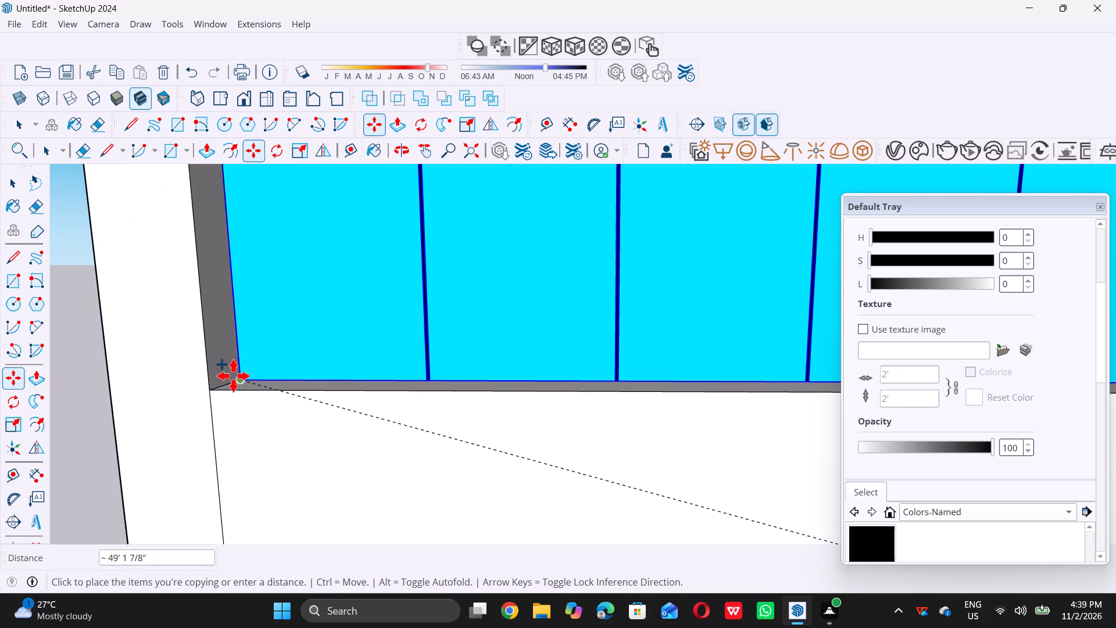
left_click(231, 380)
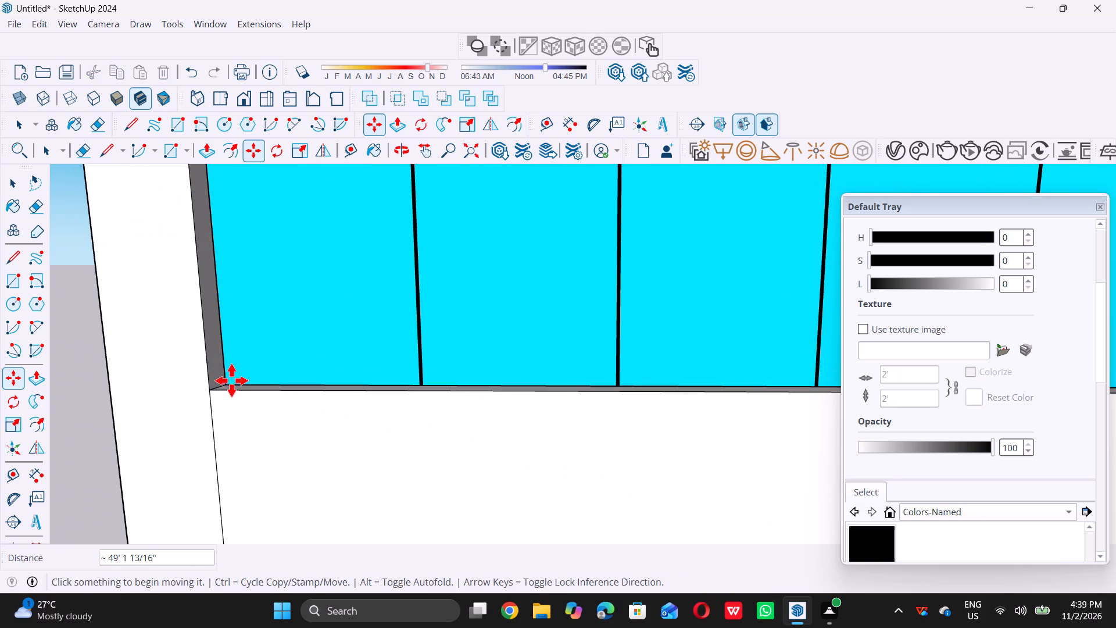
key("space")
Scale the middle panel's height by about 1.18 so its upper edge meets the top of the opening.
scroll(277, 388, "down", 17)
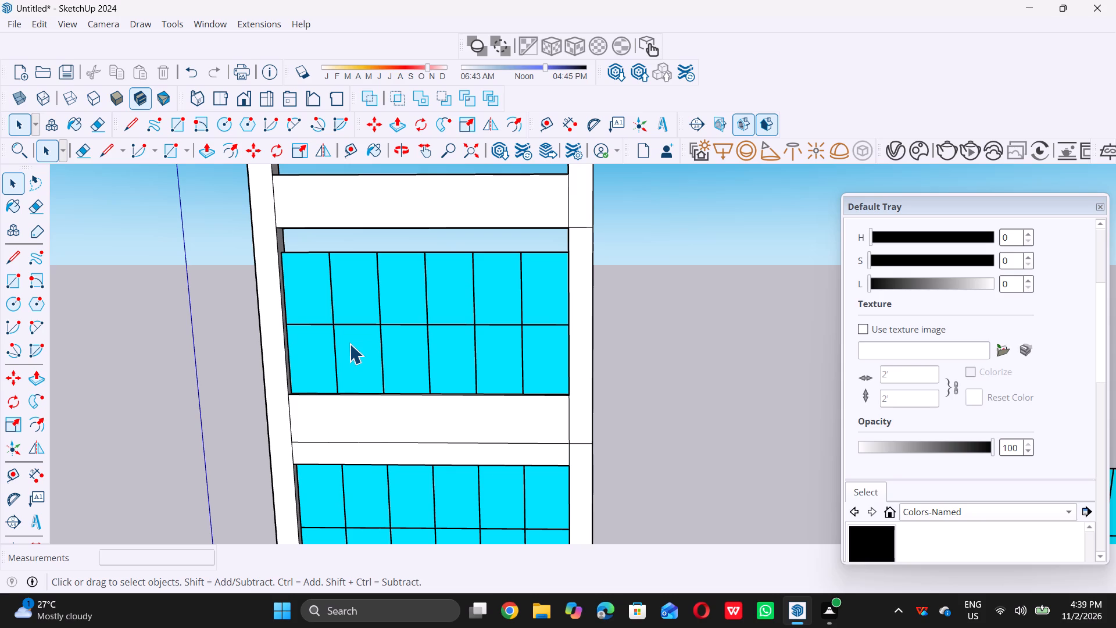
left_click(349, 344)
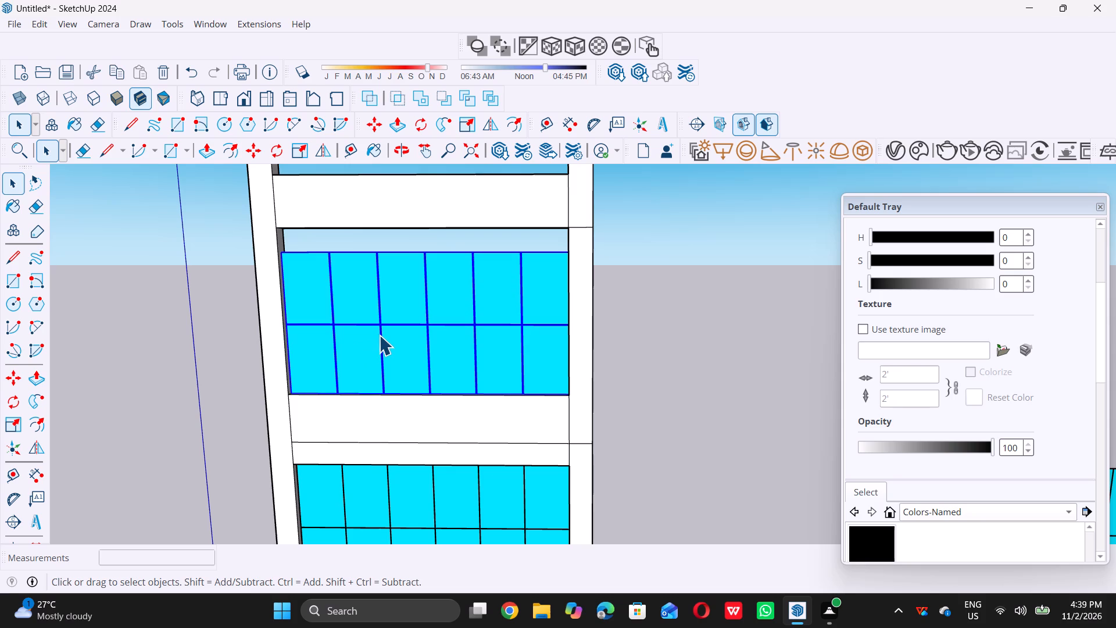
key("s")
scroll(430, 240, "up", 6)
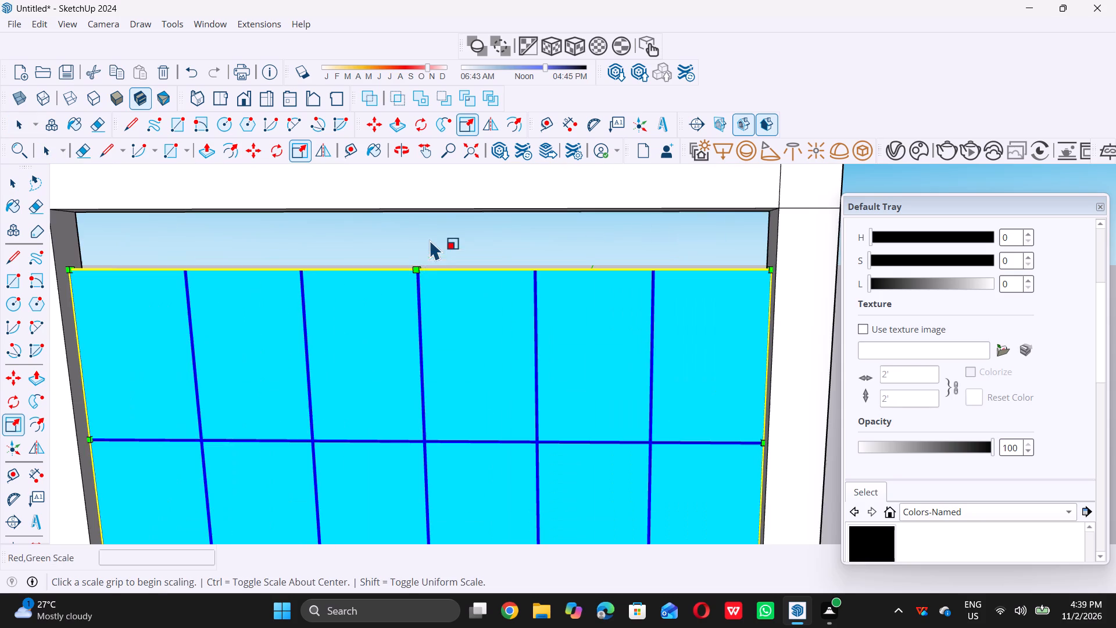
scroll(425, 262, "up", 5)
scroll(349, 295, "down", 6)
middle_click_drag(384, 288, 359, 362)
scroll(368, 280, "up", 5)
left_click(367, 278)
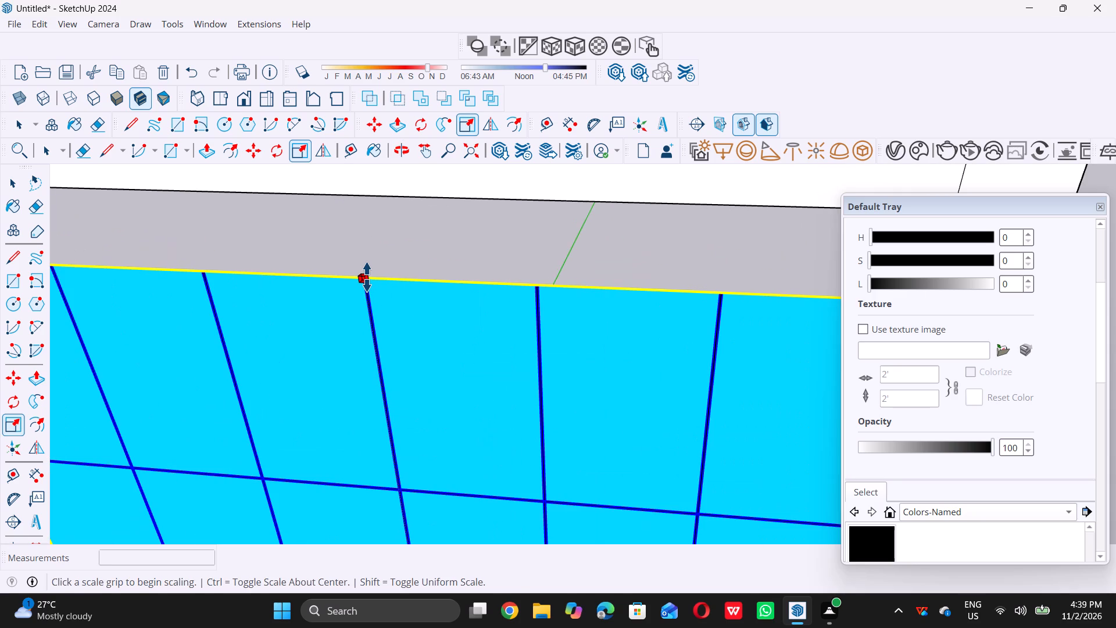
scroll(367, 277, "down", 9)
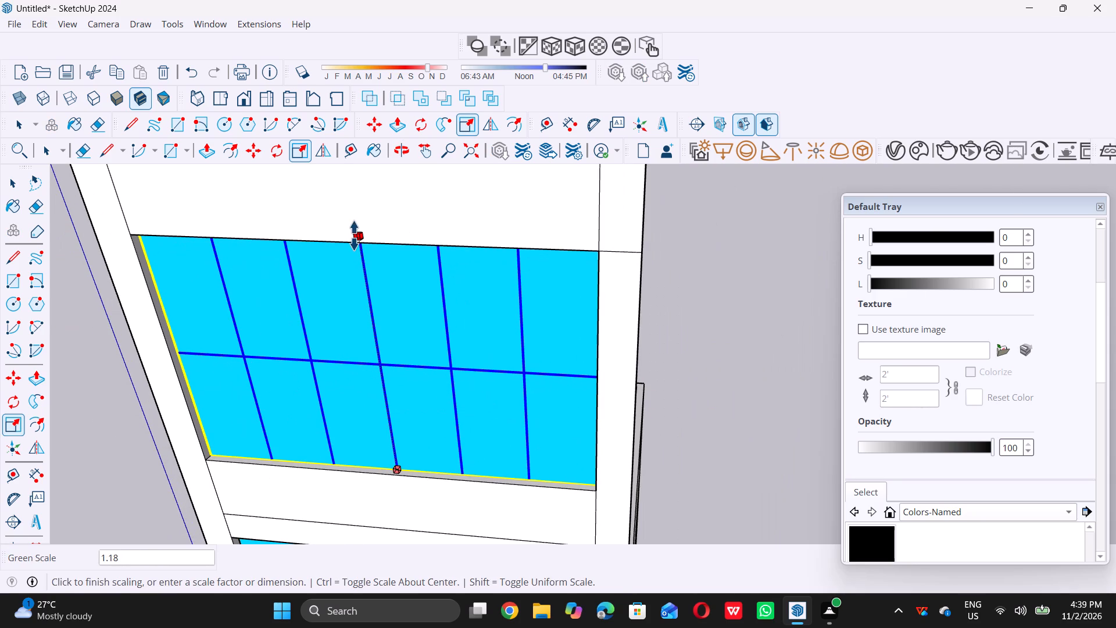
left_click(353, 233)
key("space")
Move the original free-standing panel group into the frame's top opening, snapping its lower corner to the midpoint of the corner depth edge.
scroll(418, 312, "down", 10)
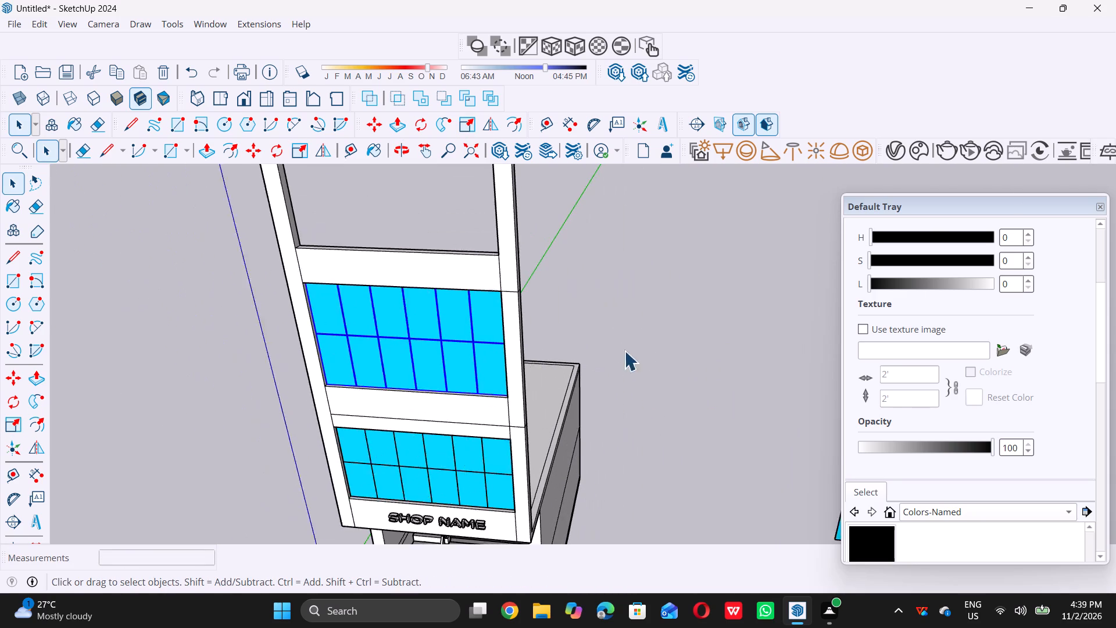
middle_click_drag(668, 341, 669, 329)
middle_click(669, 324)
scroll(601, 312, "down", 6)
middle_click_drag(532, 358, 563, 295)
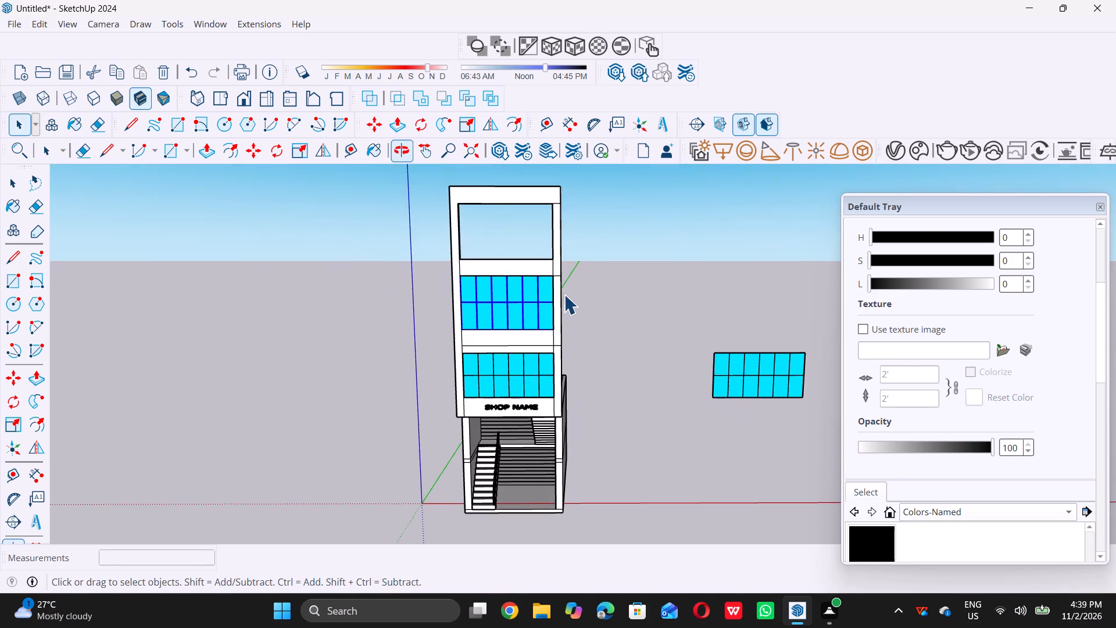
scroll(556, 301, "up", 5)
scroll(467, 313, "down", 9)
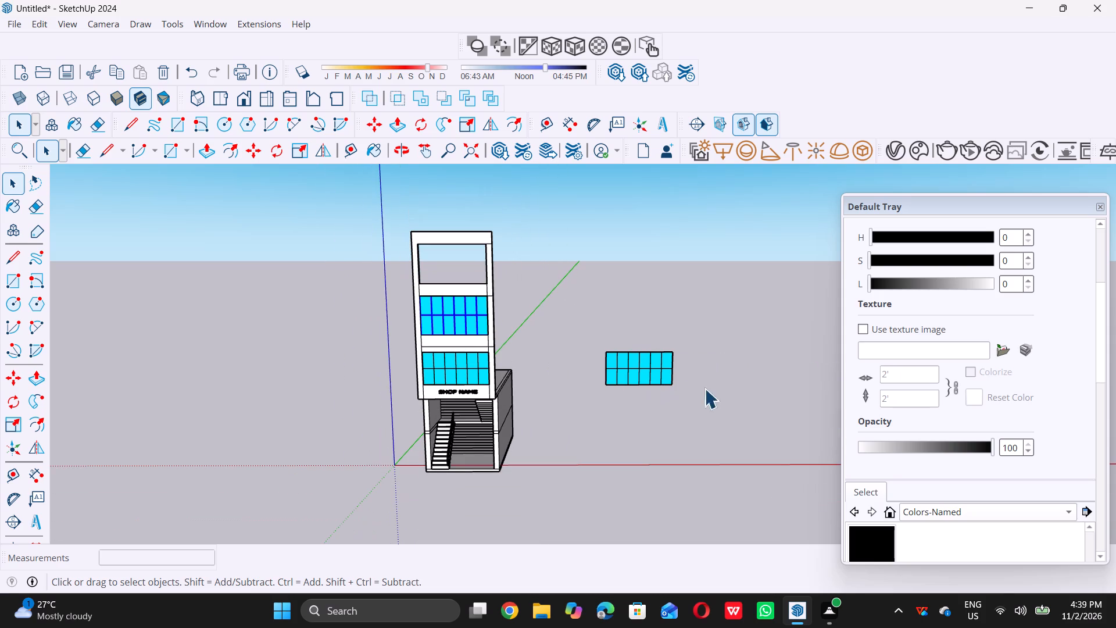
left_click(645, 378)
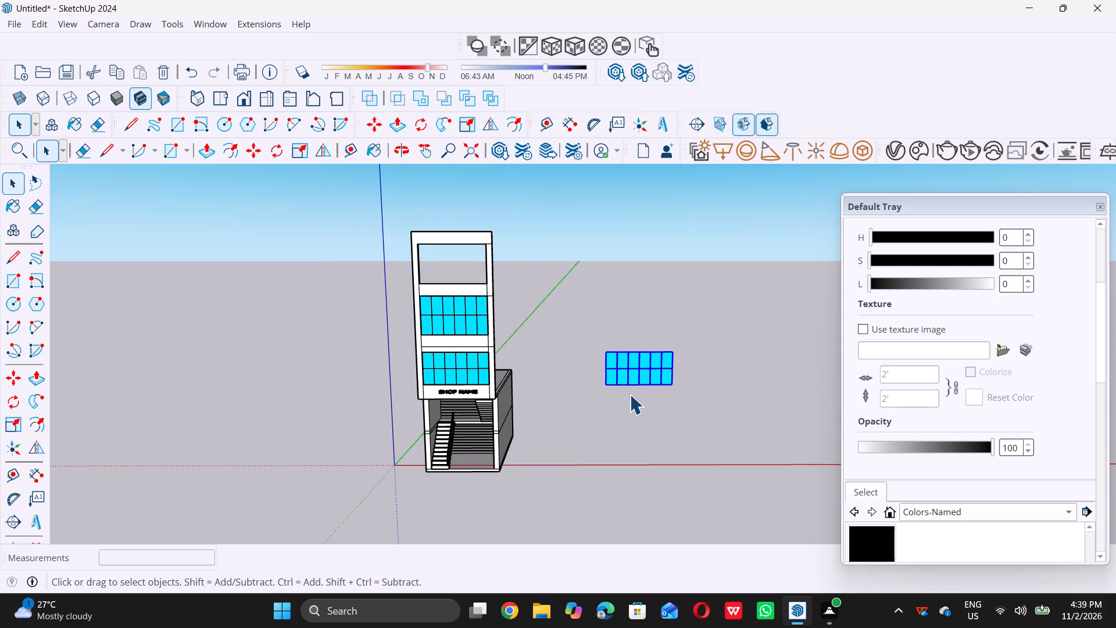
key("m")
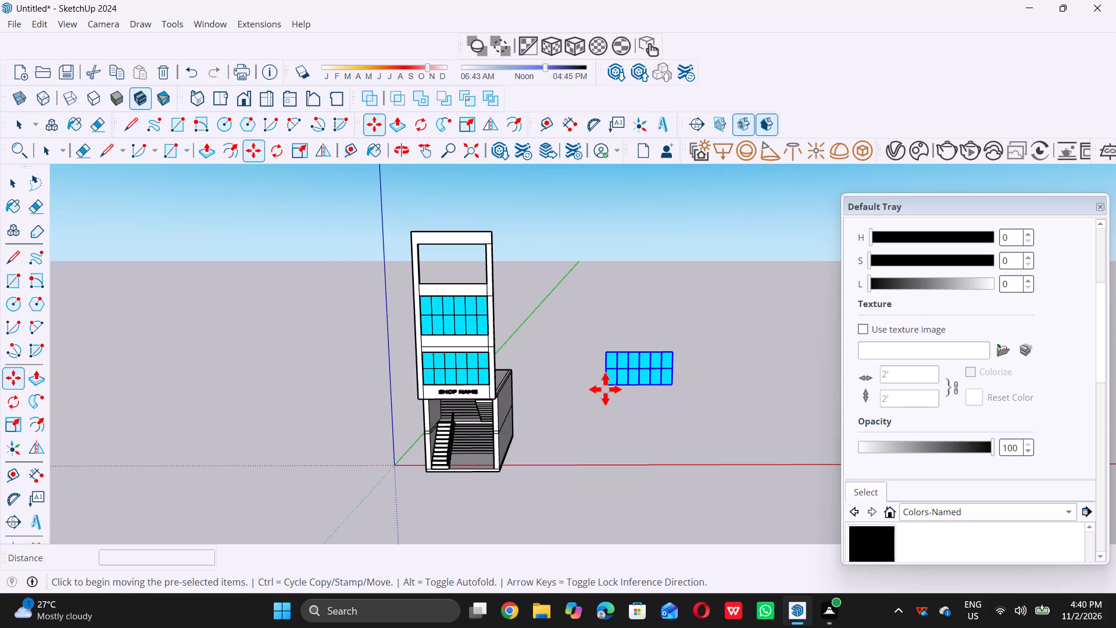
left_click(604, 383)
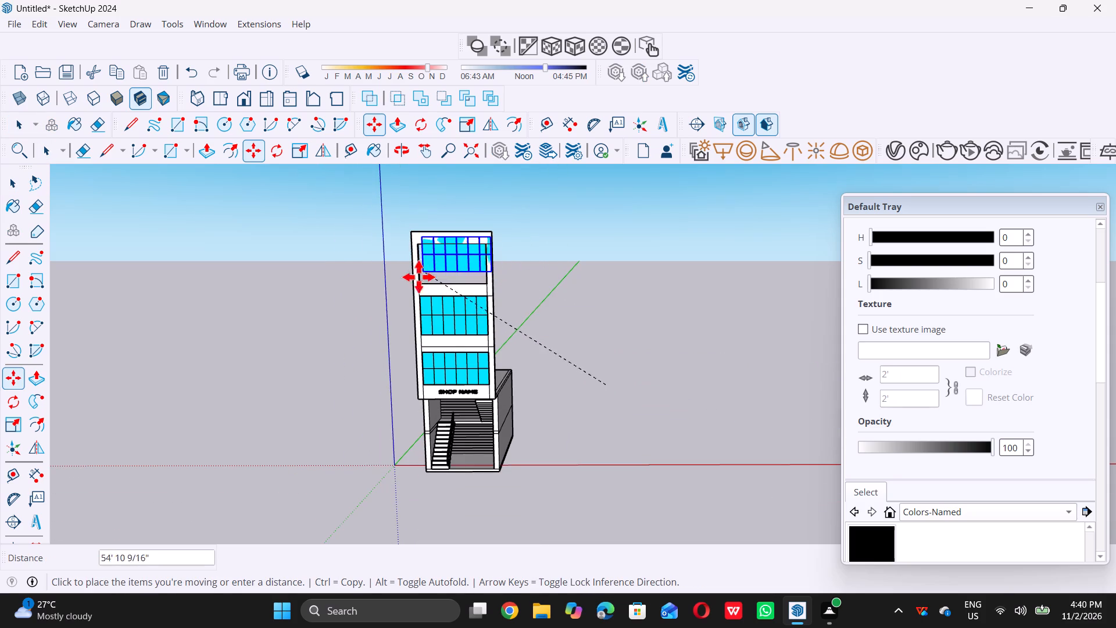
middle_click_drag(418, 282, 416, 317)
scroll(416, 302, "down", 1)
middle_click_drag(413, 320, 409, 327)
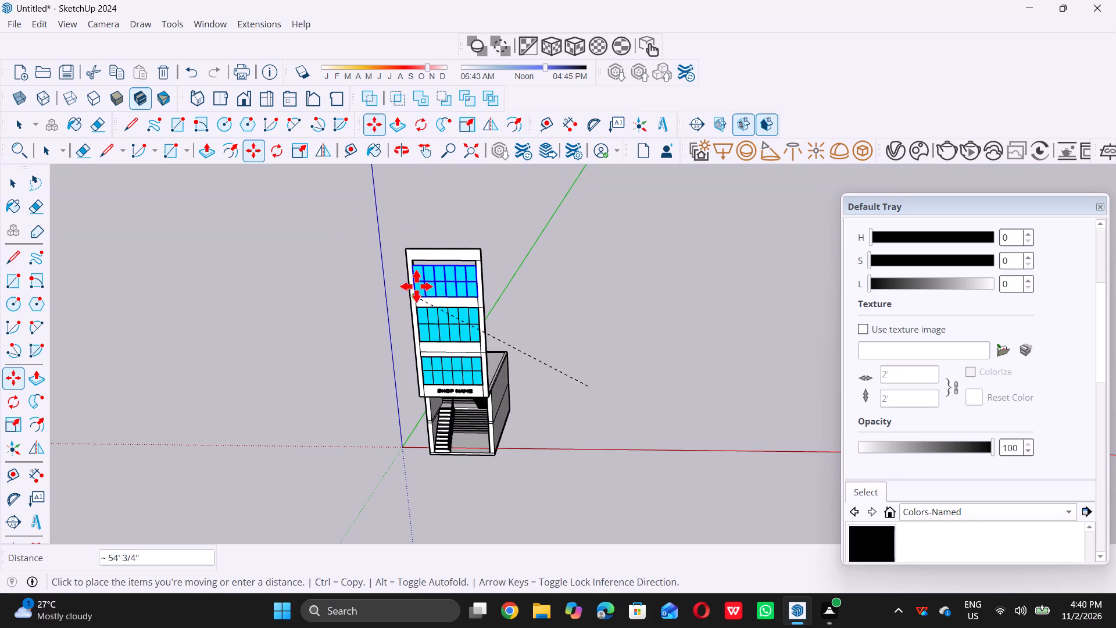
scroll(419, 284, "up", 11)
scroll(392, 331, "down", 5)
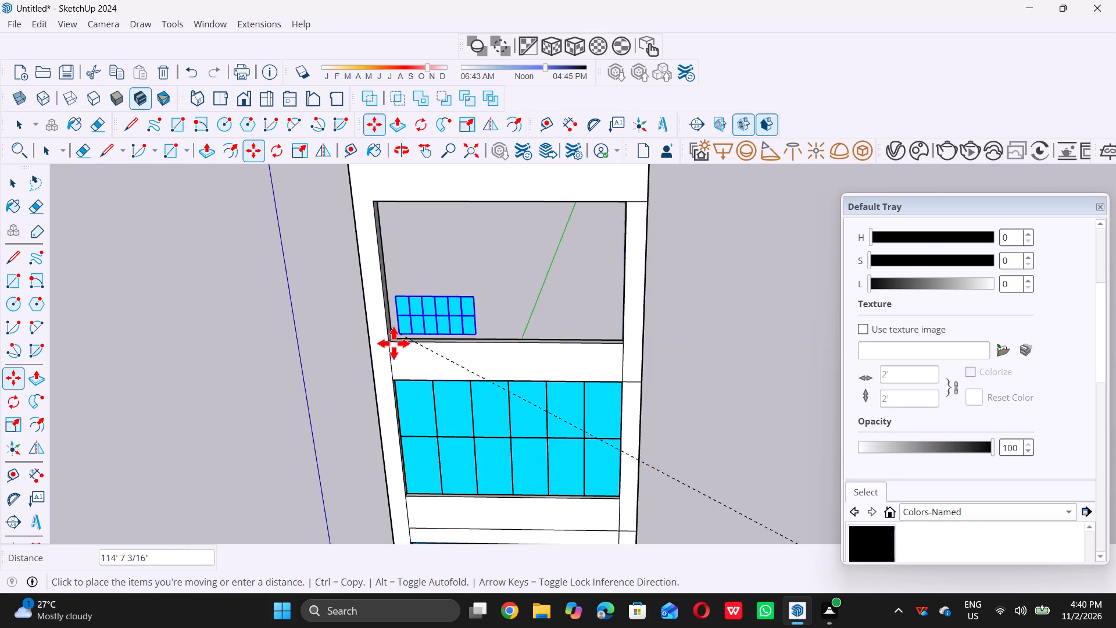
scroll(395, 340, "up", 10)
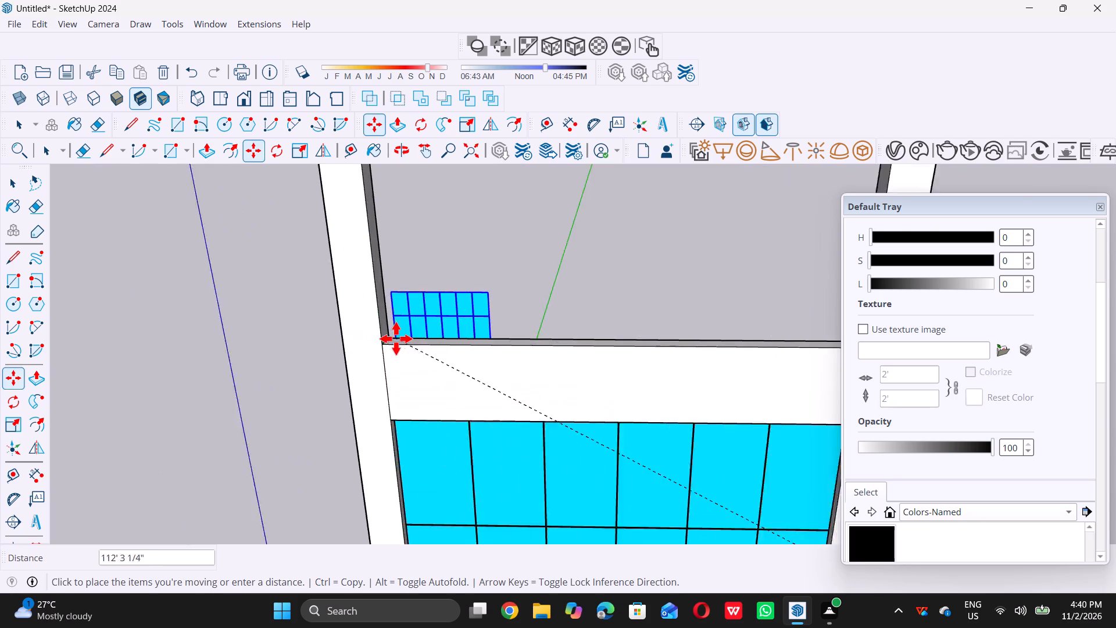
scroll(390, 344, "up", 7)
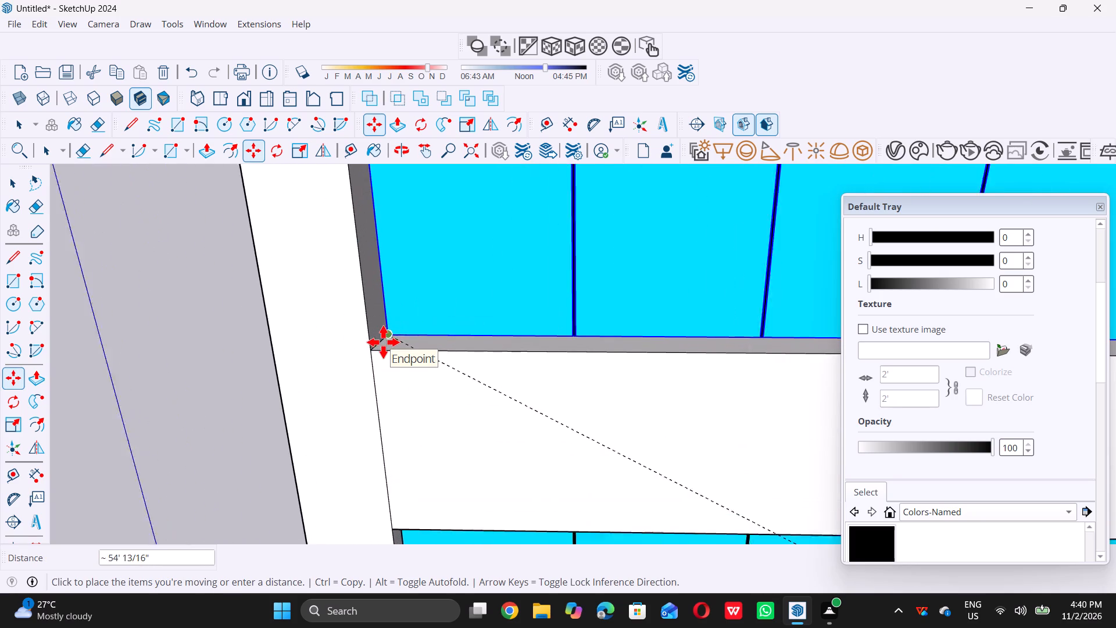
scroll(381, 338, "up", 5)
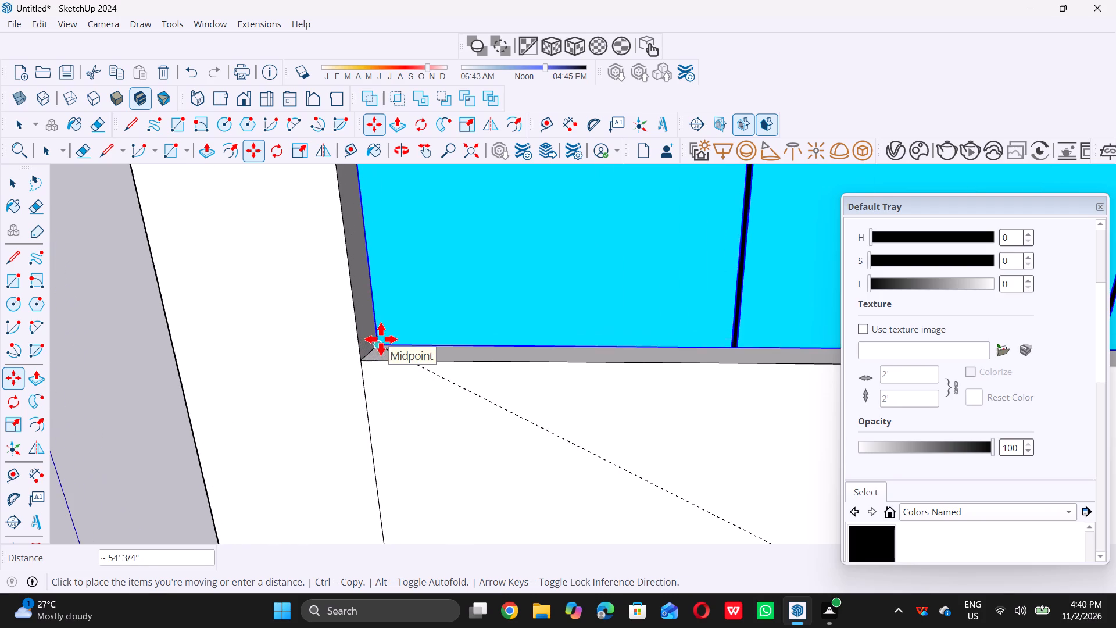
left_click(376, 344)
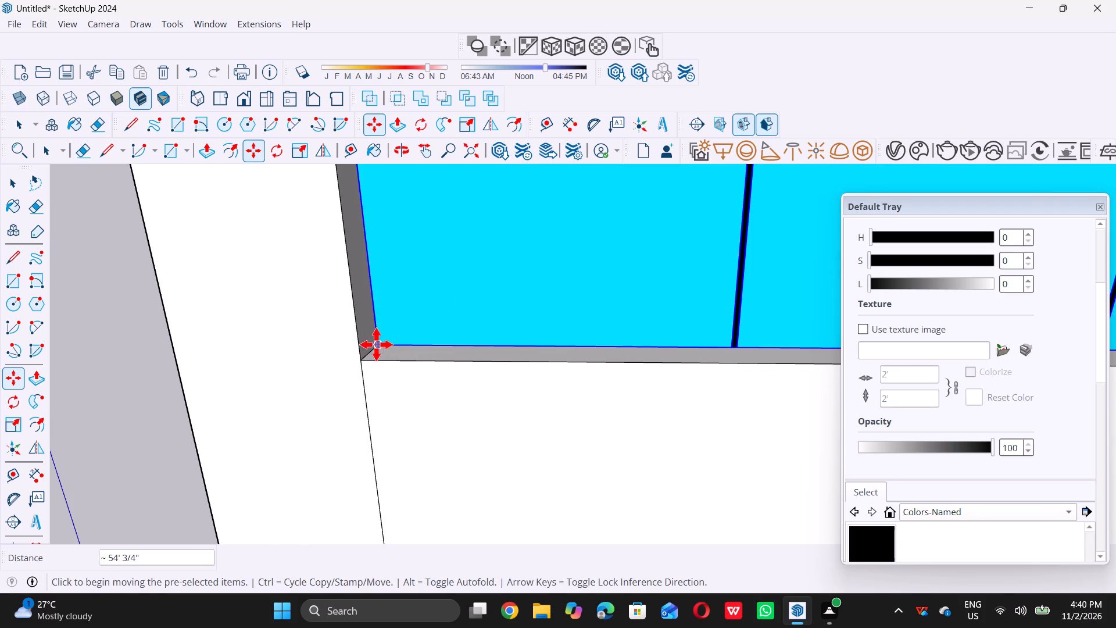
key("space")
Scale the top panel's height by about 1.17 so it fills the opening, and clear the selection.
scroll(384, 353, "down", 20)
scroll(384, 353, "down", 6)
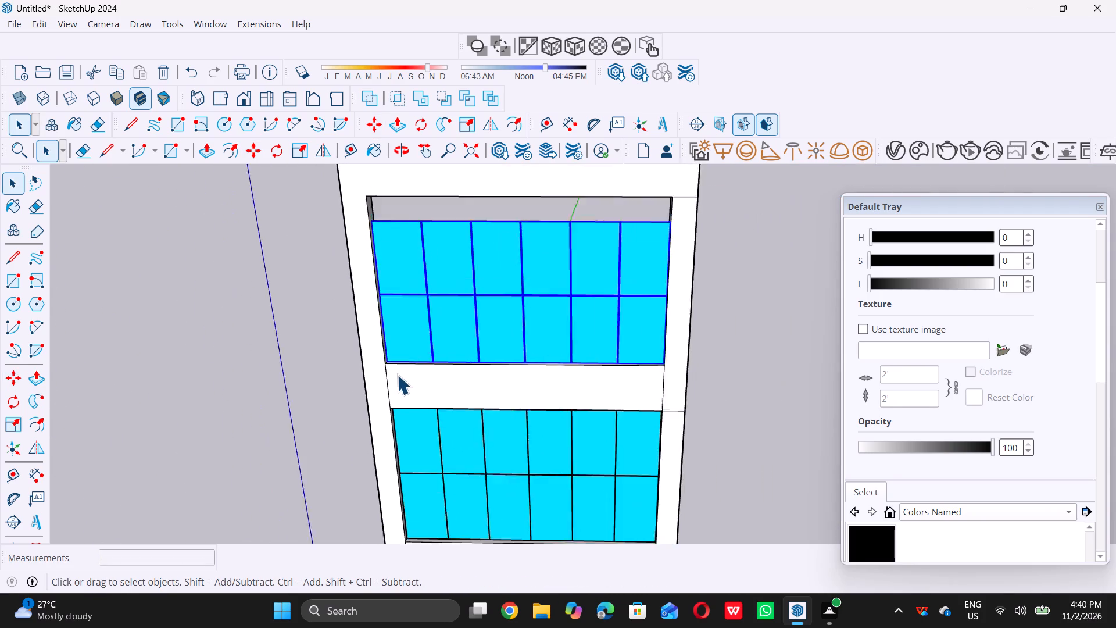
scroll(397, 374, "down", 6)
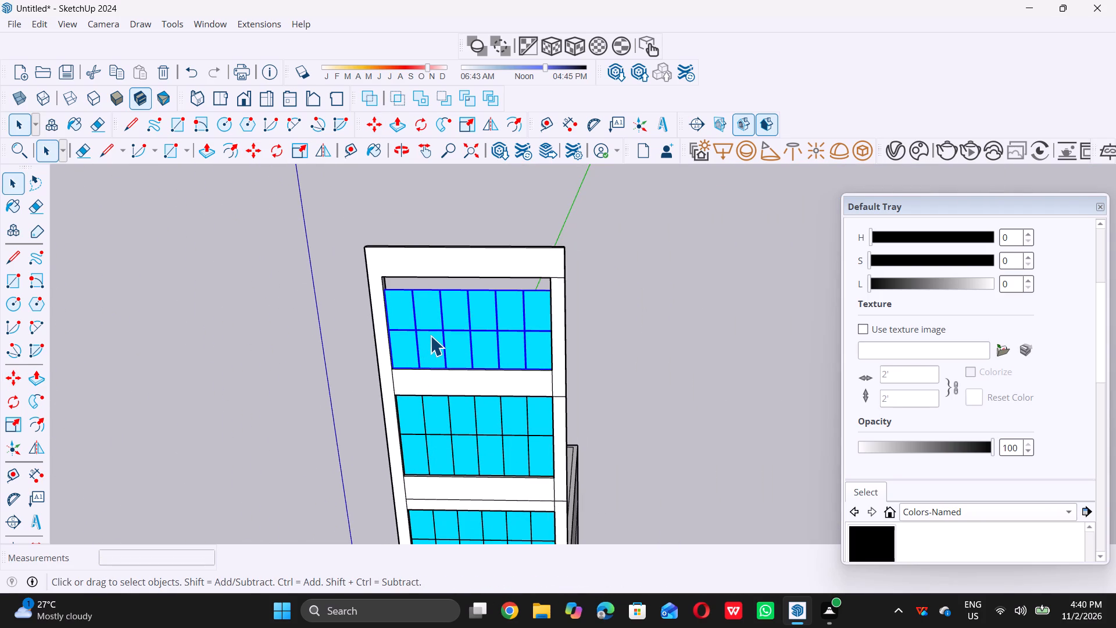
key("s")
scroll(461, 292, "up", 3)
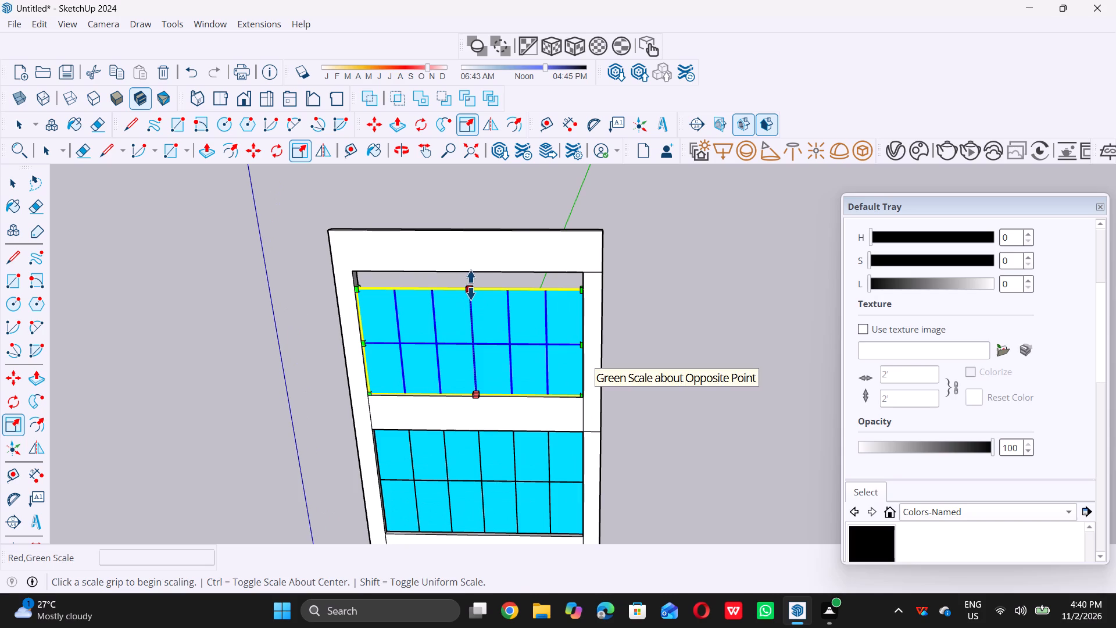
left_click(471, 285)
left_click(469, 270)
key("space")
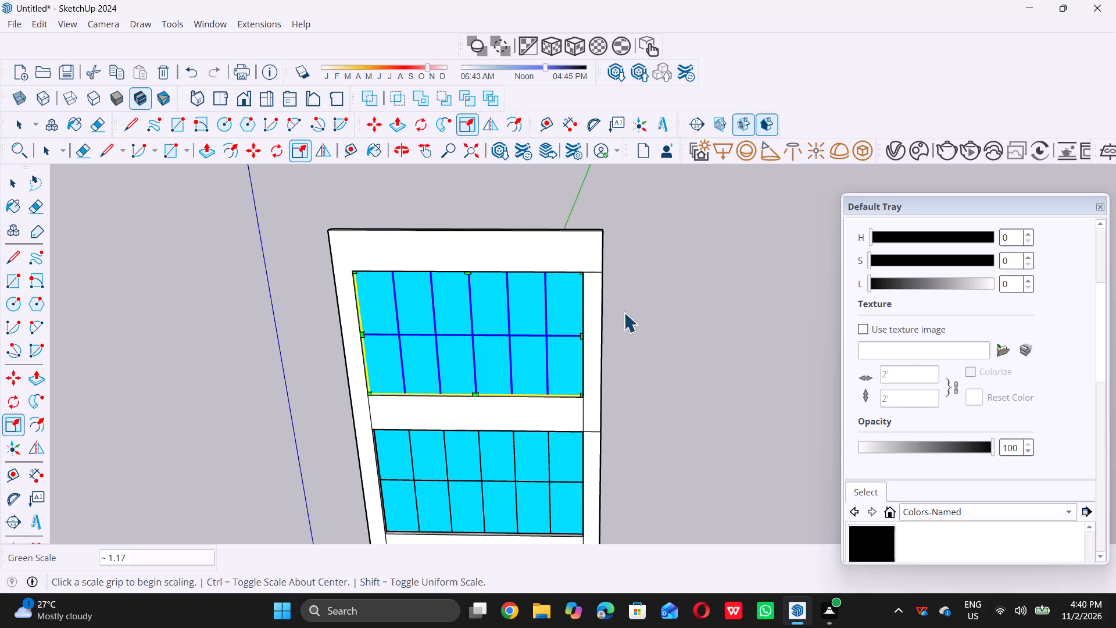
left_click(731, 319)
Examine the building's front to check how the three blue window panels fit the frame above the SHOP NAME sign.
scroll(528, 352, "down", 18)
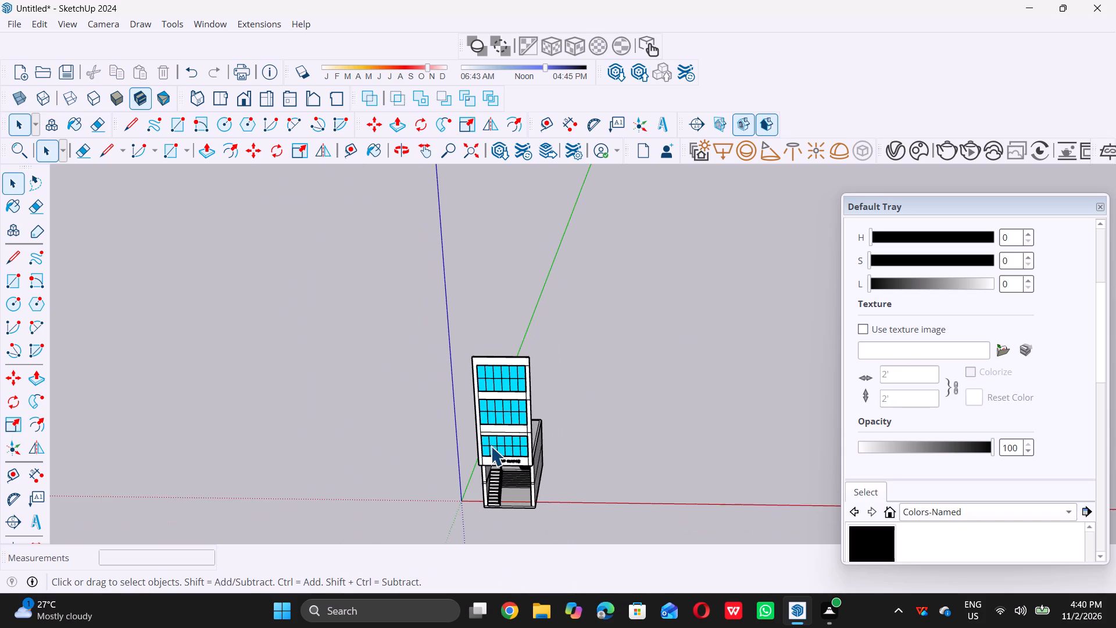
scroll(468, 443, "down", 5)
middle_click_drag(447, 464, 515, 409)
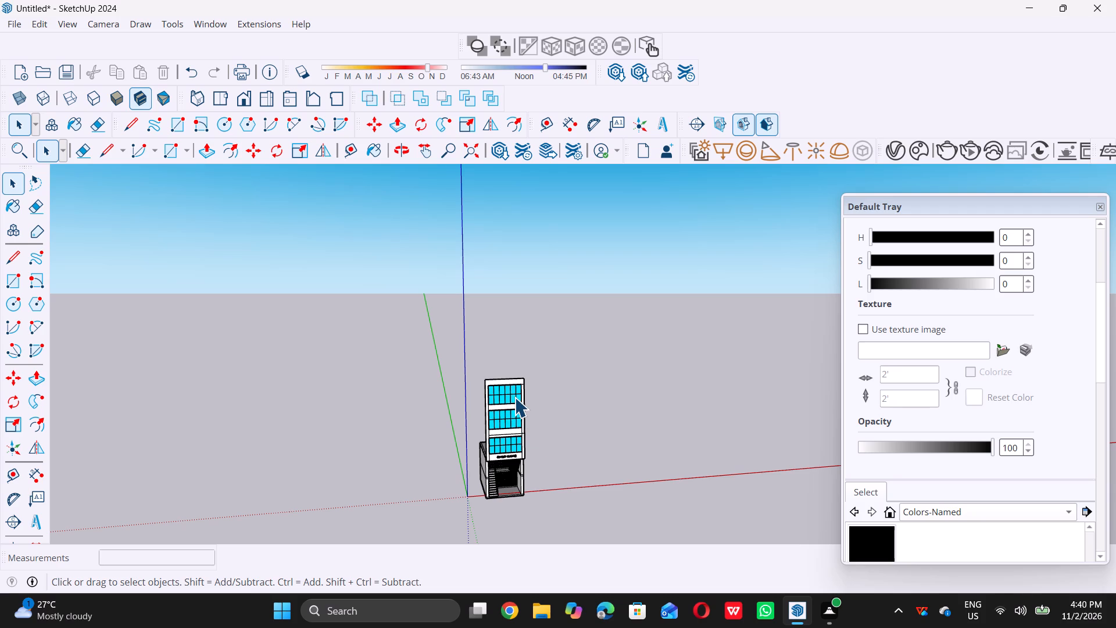
scroll(514, 397, "up", 6)
scroll(504, 406, "down", 7)
middle_click_drag(525, 445, 483, 418)
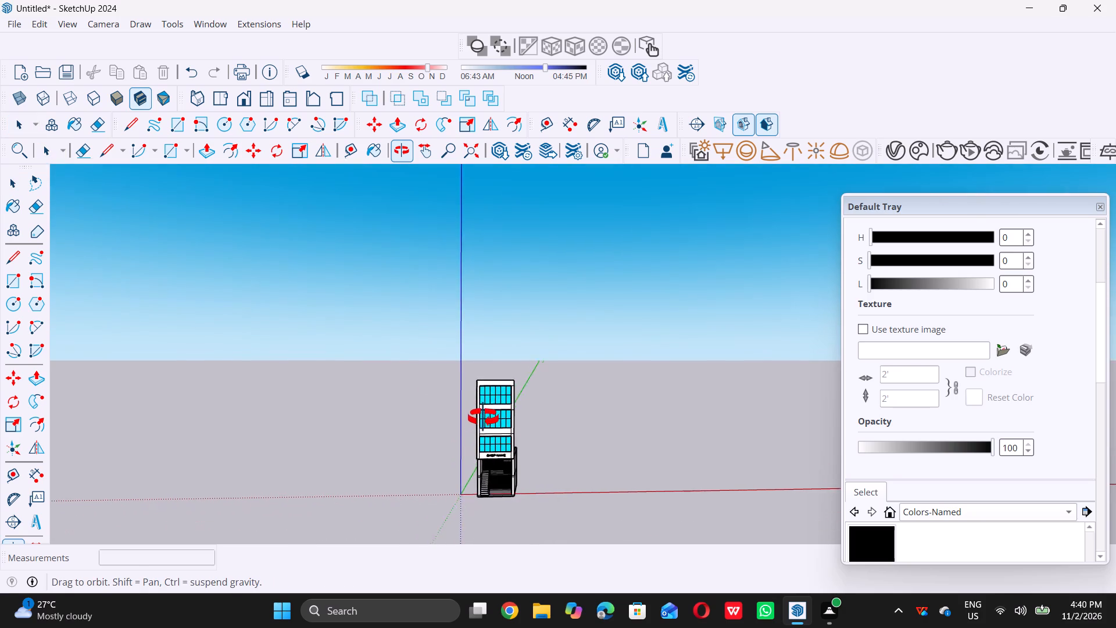
middle_click_drag(483, 418, 493, 417)
middle_click(493, 417)
scroll(480, 453, "up", 6)
scroll(525, 395, "up", 6)
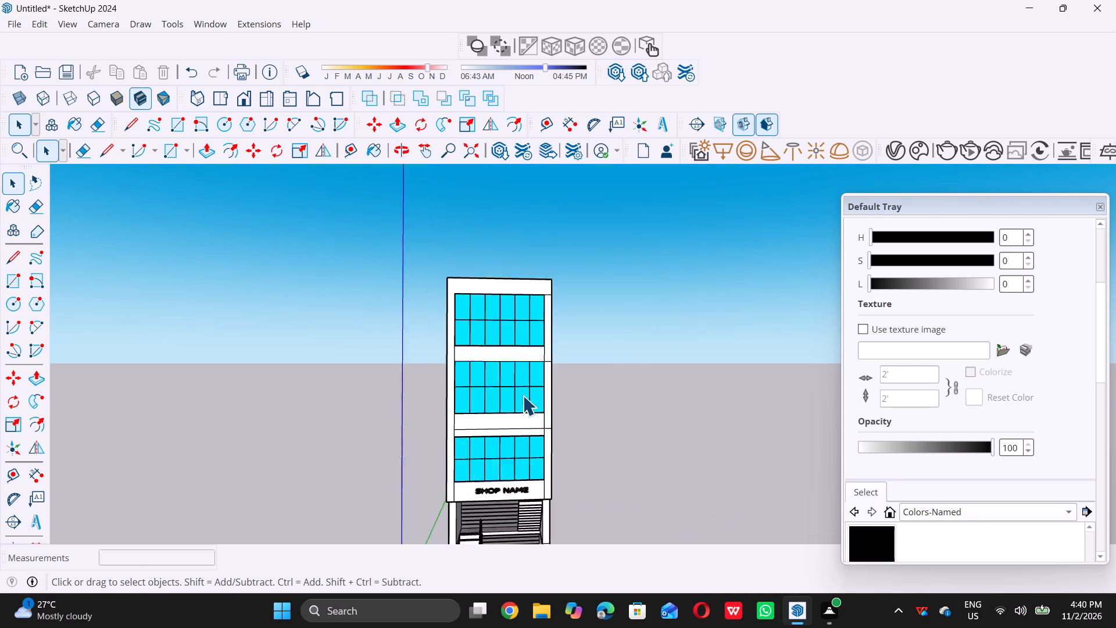
scroll(492, 417, "down", 2)
middle_click_drag(473, 429, 435, 429)
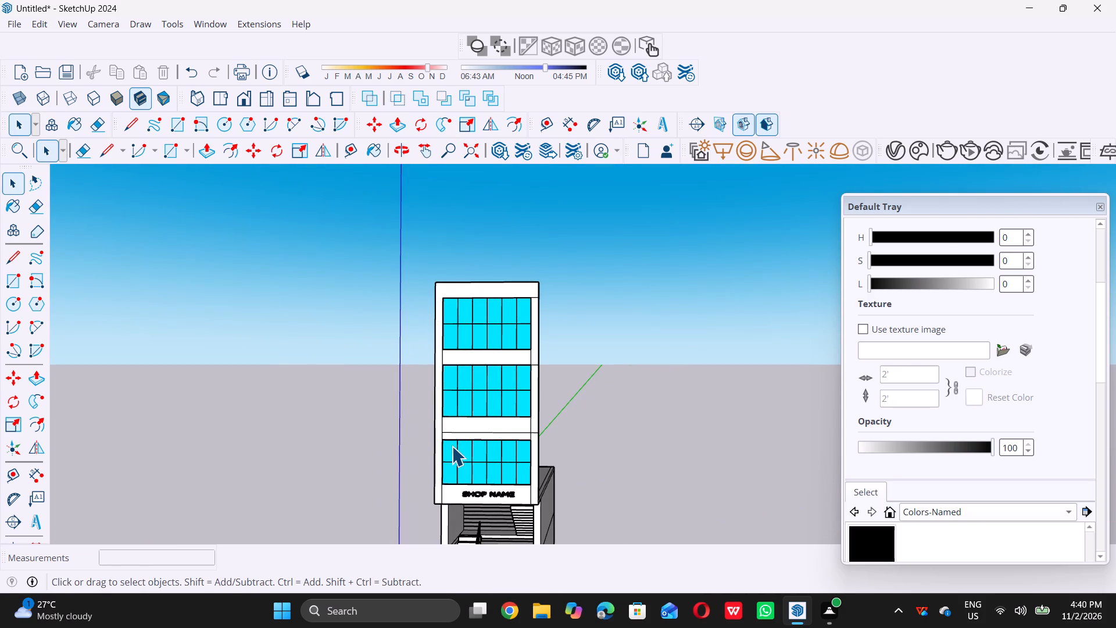
scroll(443, 512, "up", 5)
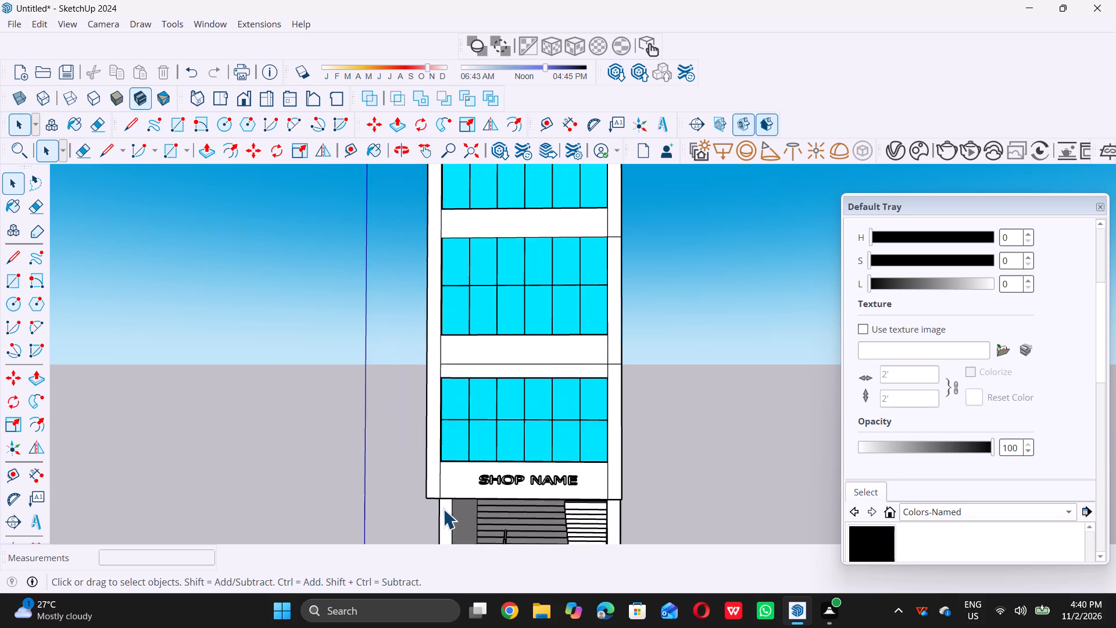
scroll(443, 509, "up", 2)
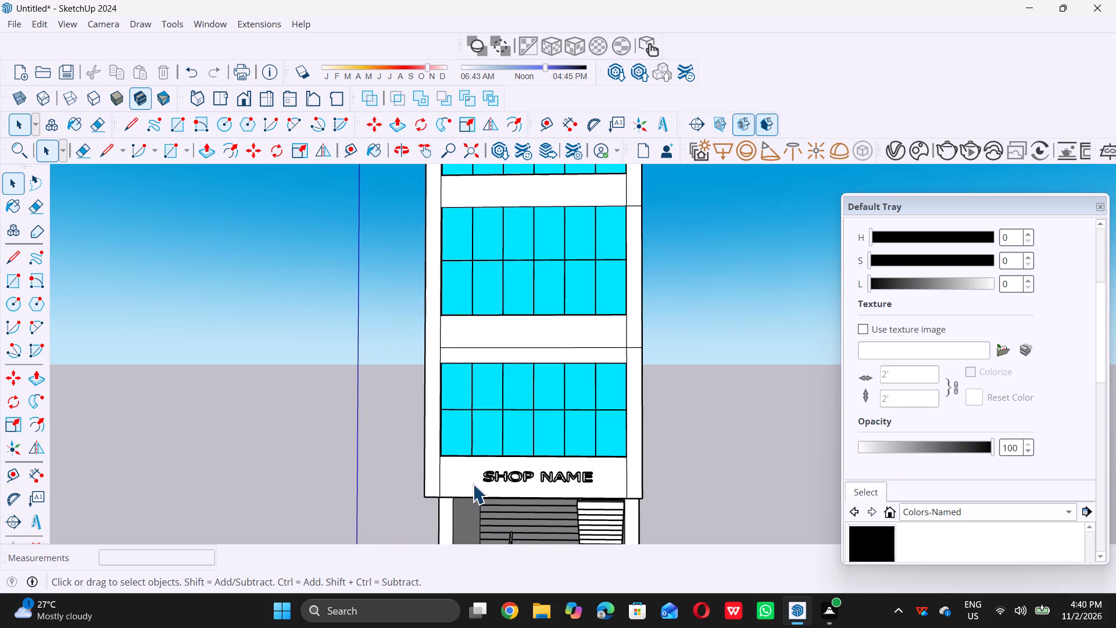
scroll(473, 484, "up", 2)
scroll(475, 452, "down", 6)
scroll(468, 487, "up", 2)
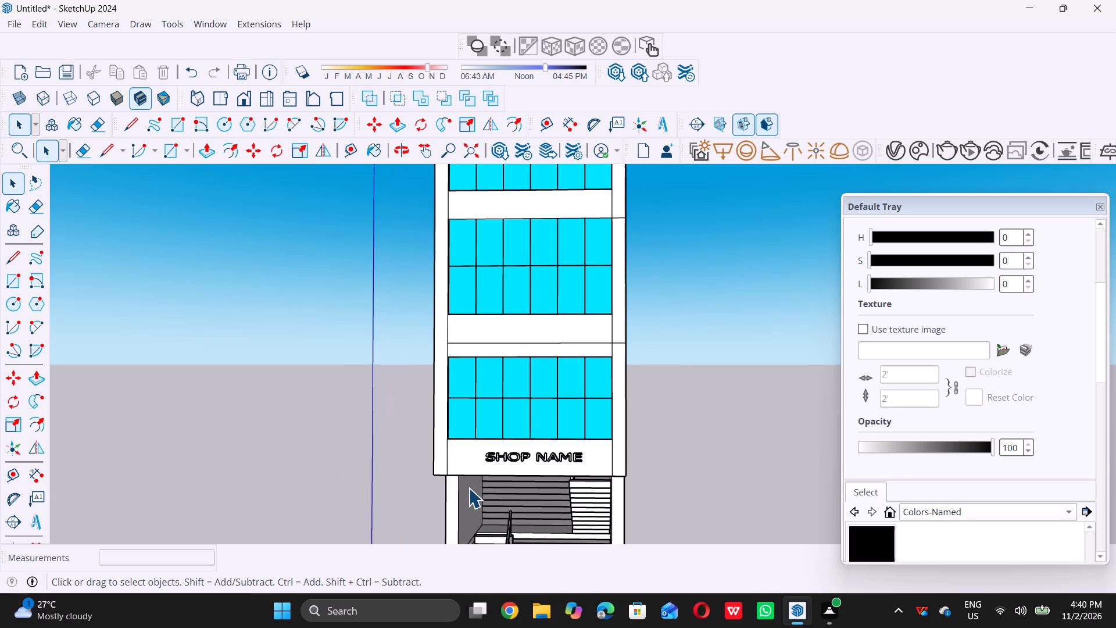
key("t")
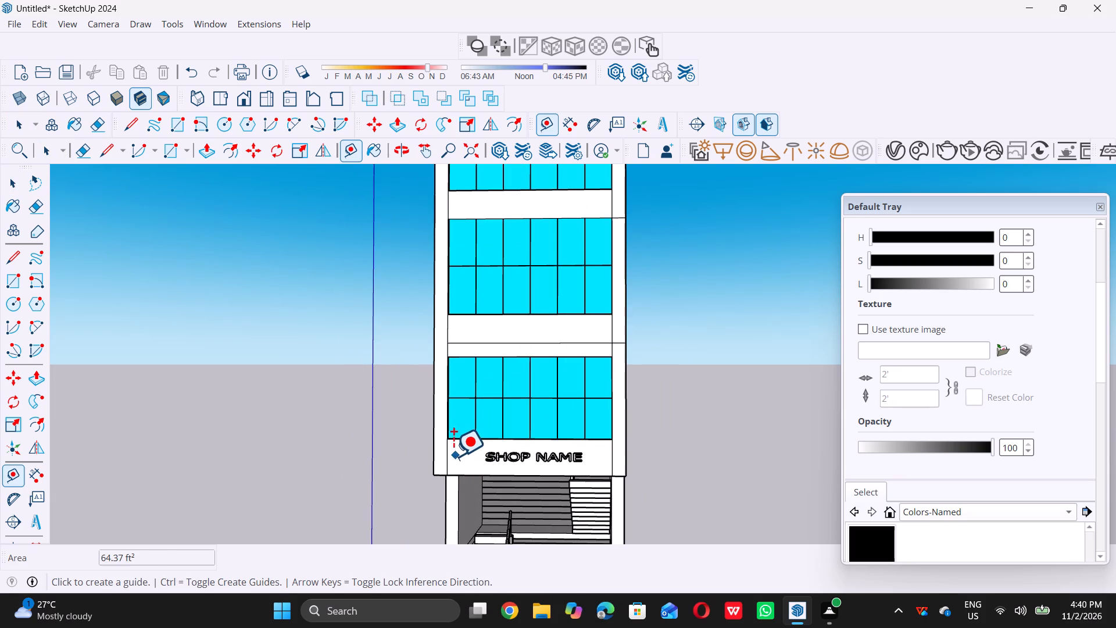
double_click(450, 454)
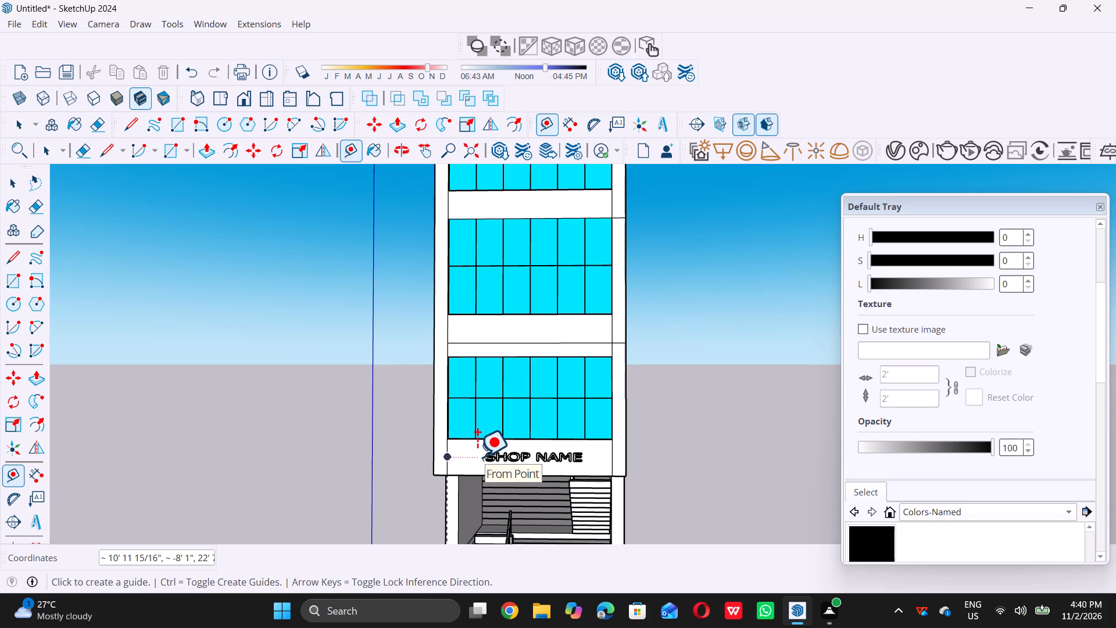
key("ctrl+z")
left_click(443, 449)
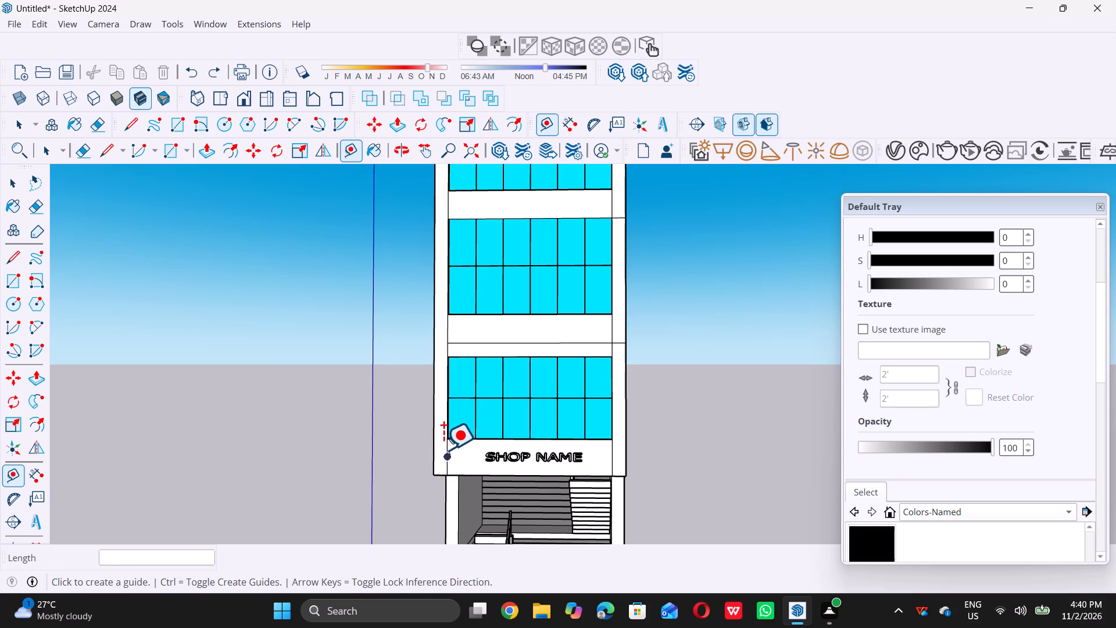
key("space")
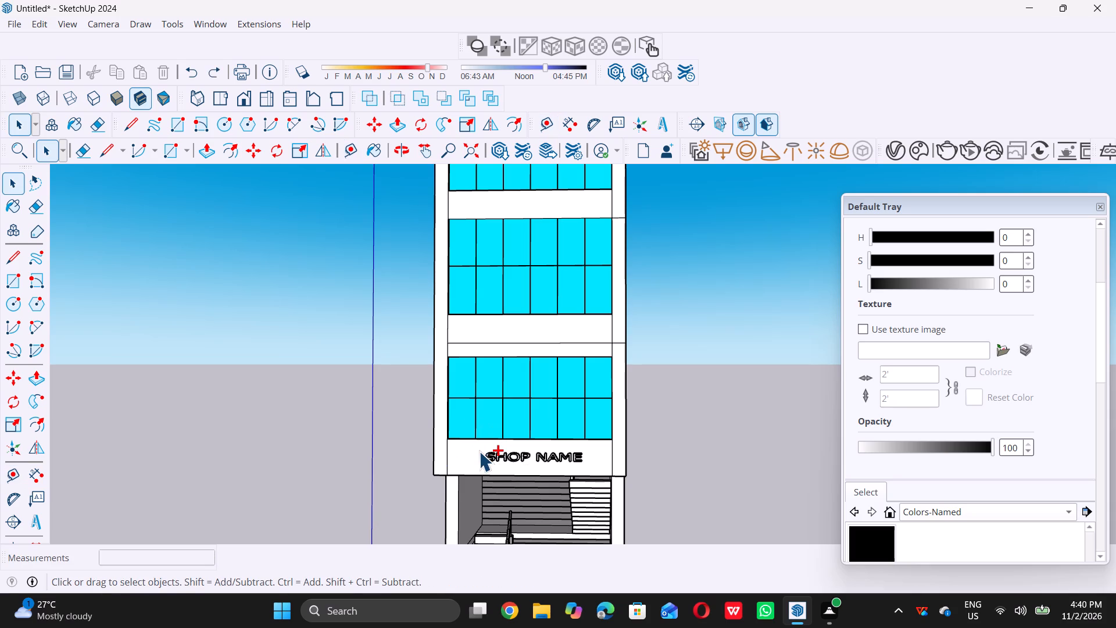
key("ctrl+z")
Place a vertical guide on the SHOP NAME band, 3' in from the band's left vertical edge.
key("t")
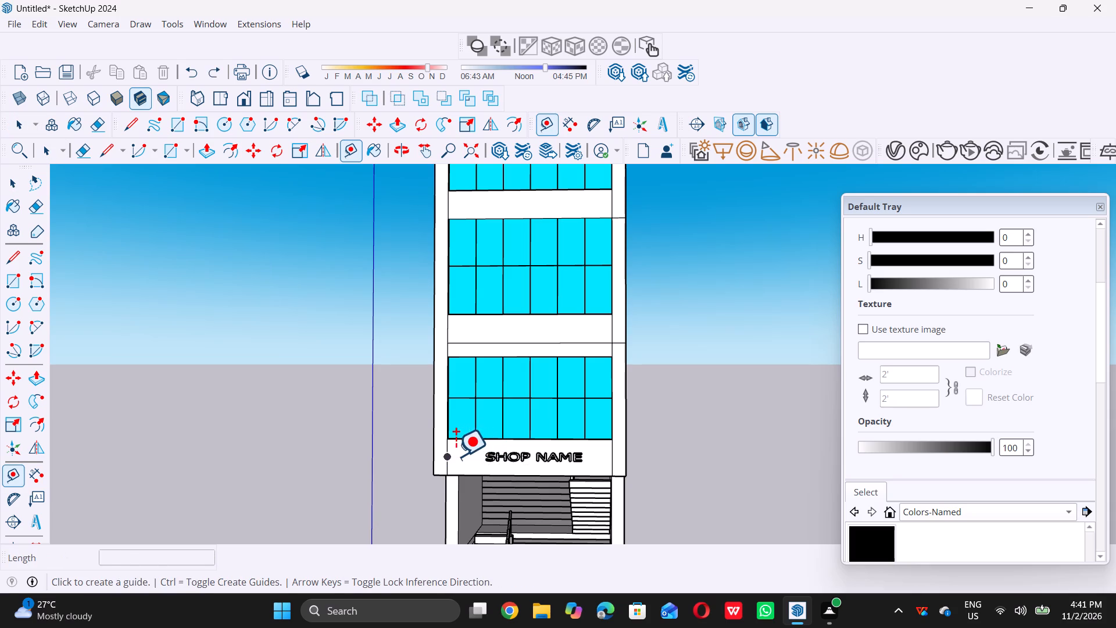
scroll(441, 446, "up", 8)
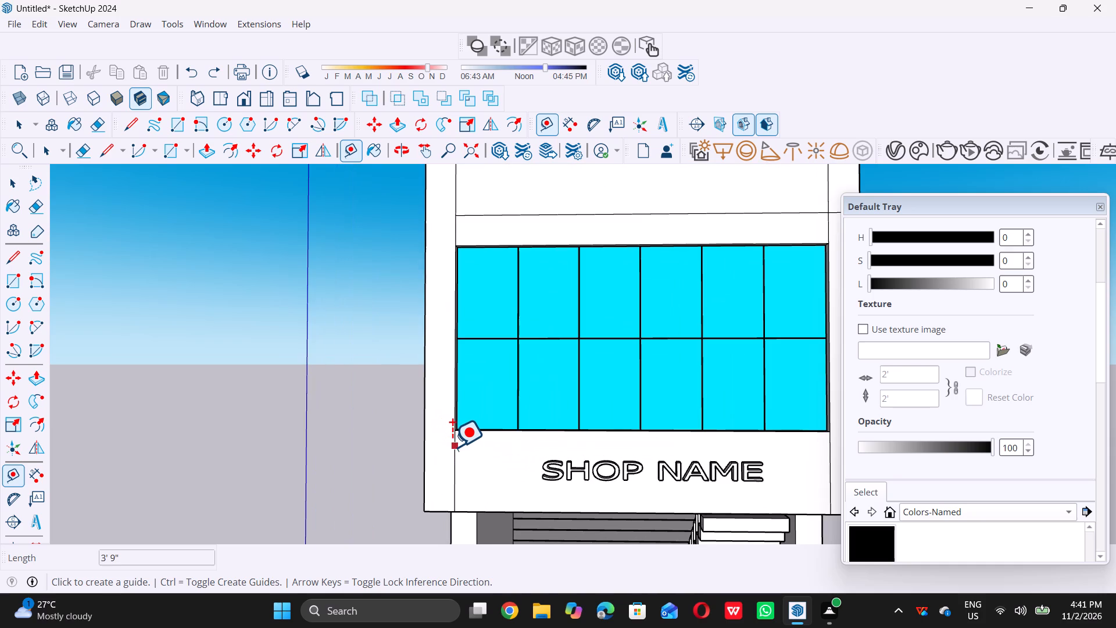
double_click(452, 446)
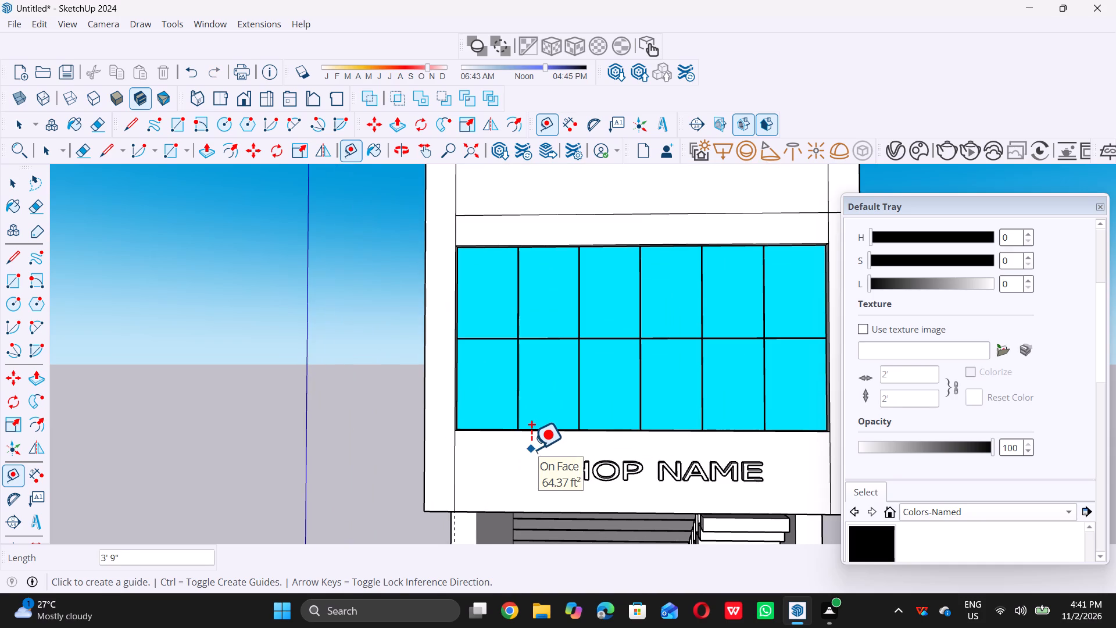
key("ctrl+z")
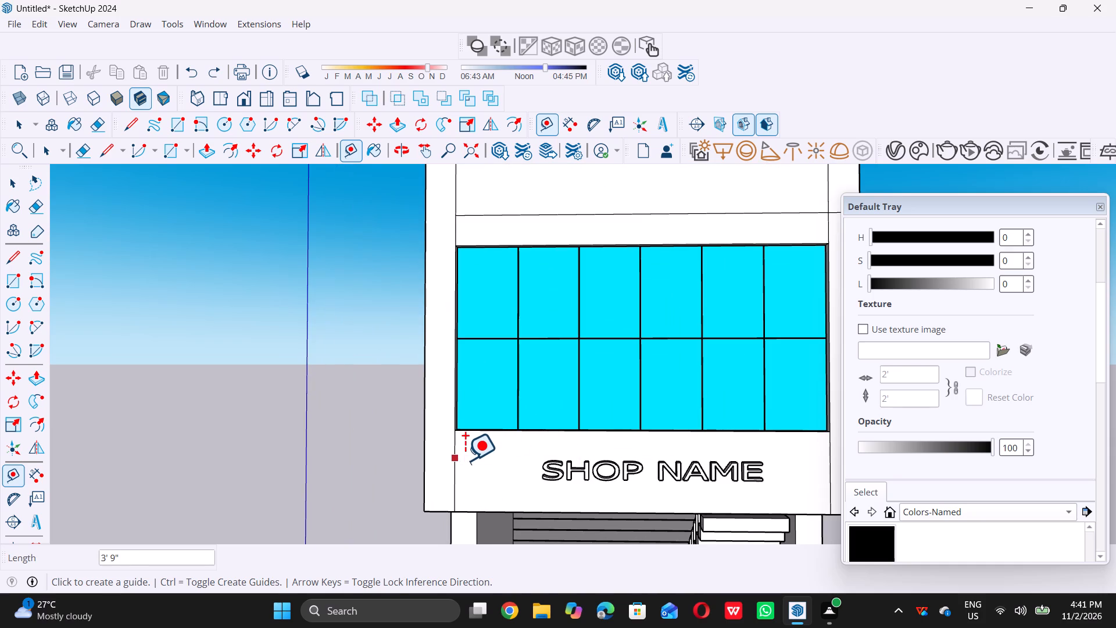
left_click(452, 457)
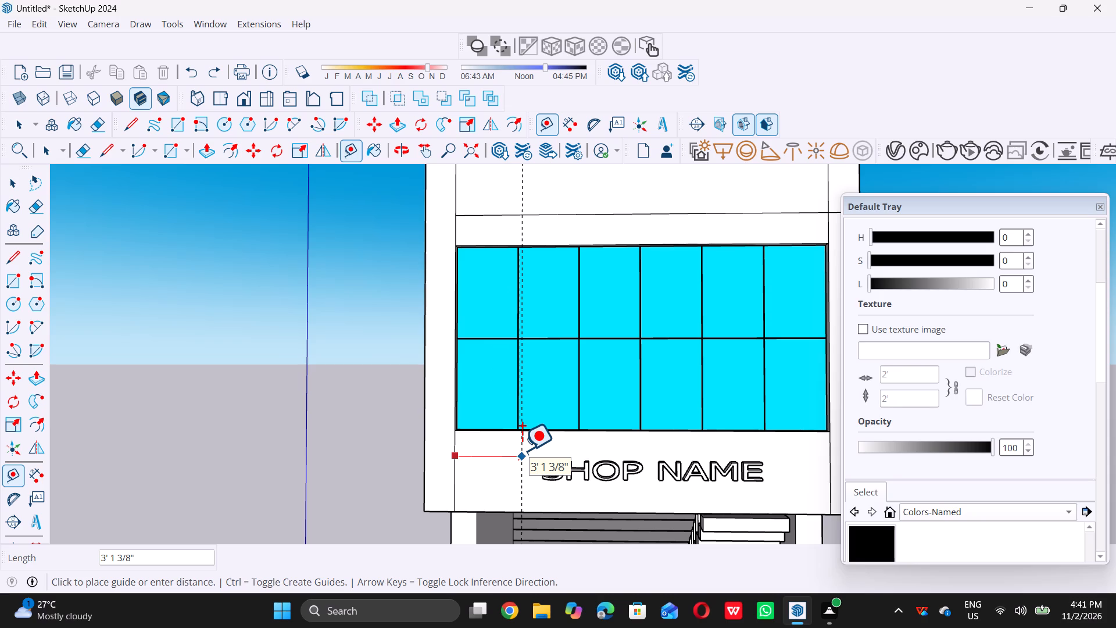
type("3'")
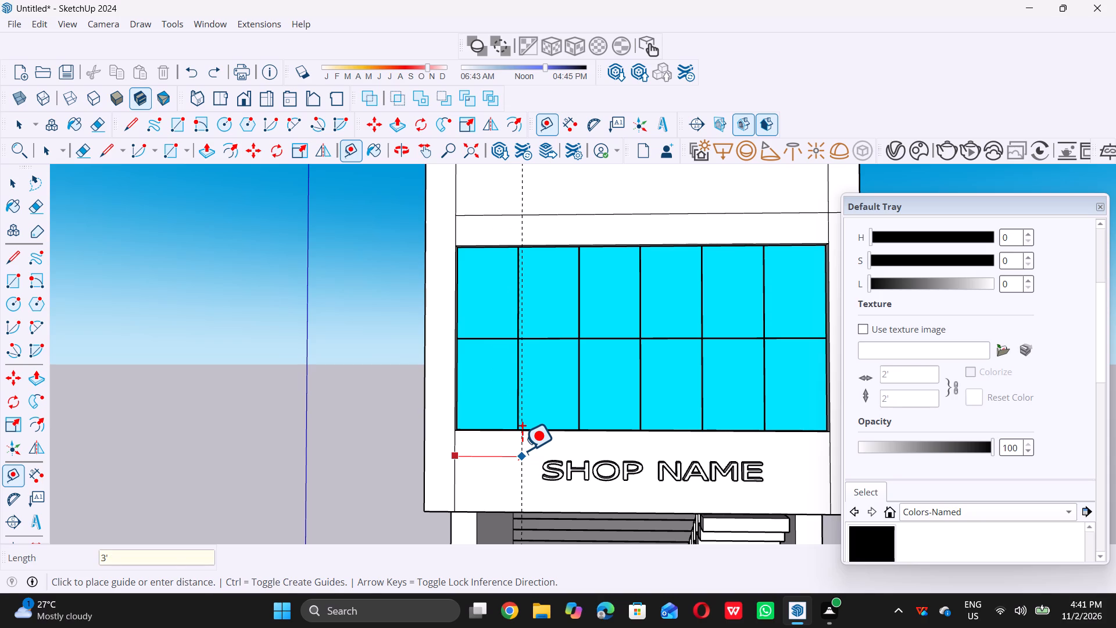
key("Return")
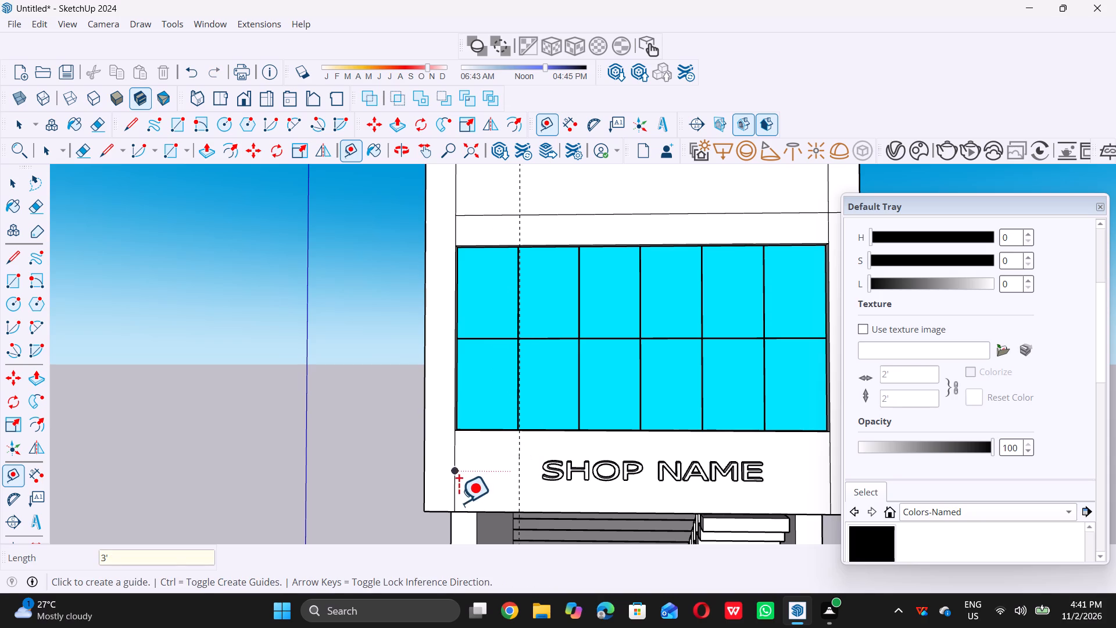
Add a second vertical guide 3' to the right of the first guide on the SHOP NAME band.
left_click(519, 469)
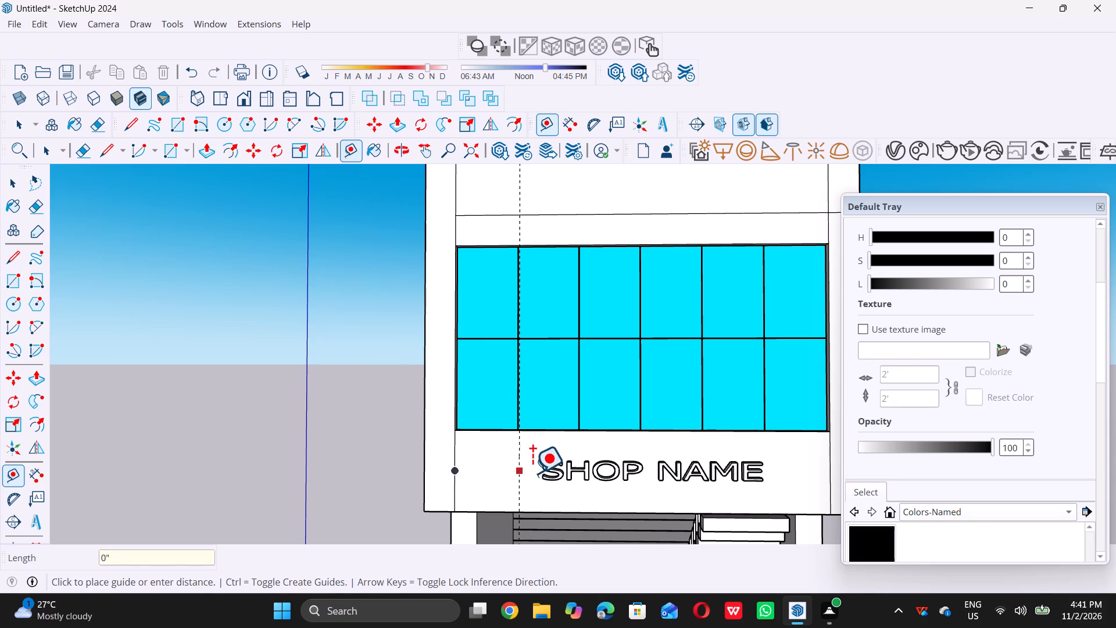
key("space")
type("t")
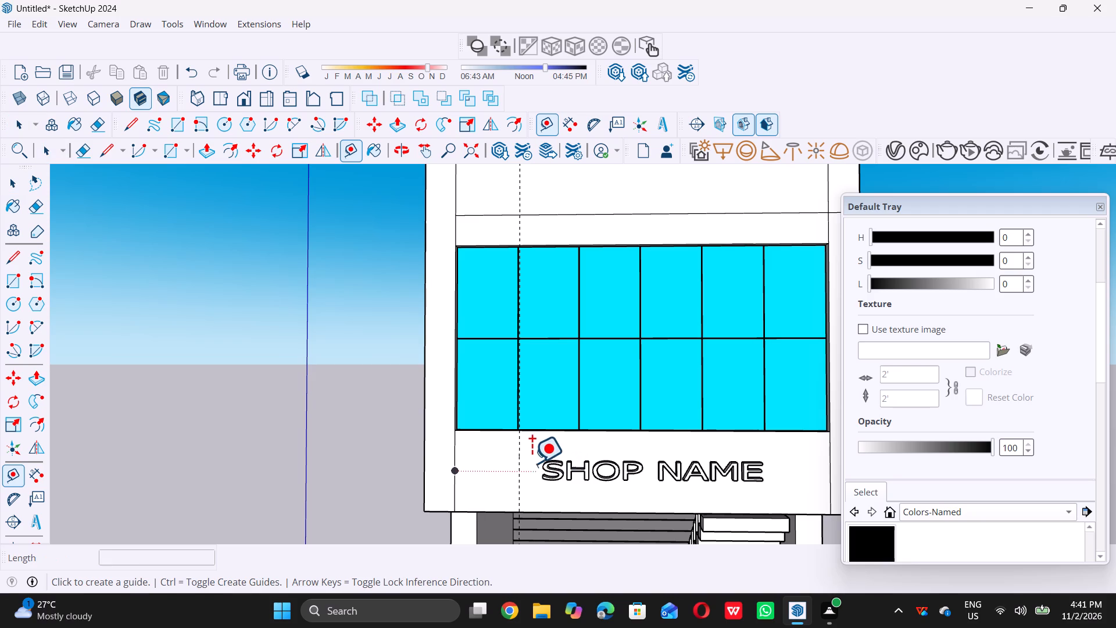
left_click(519, 449)
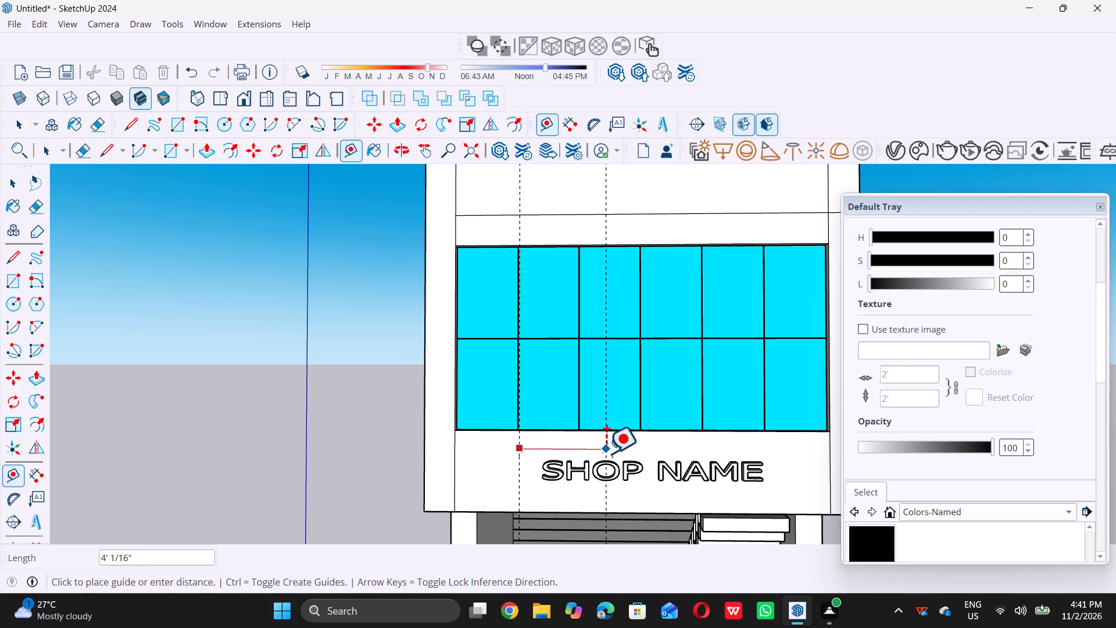
key("3")
key("apostrophe")
key("Return")
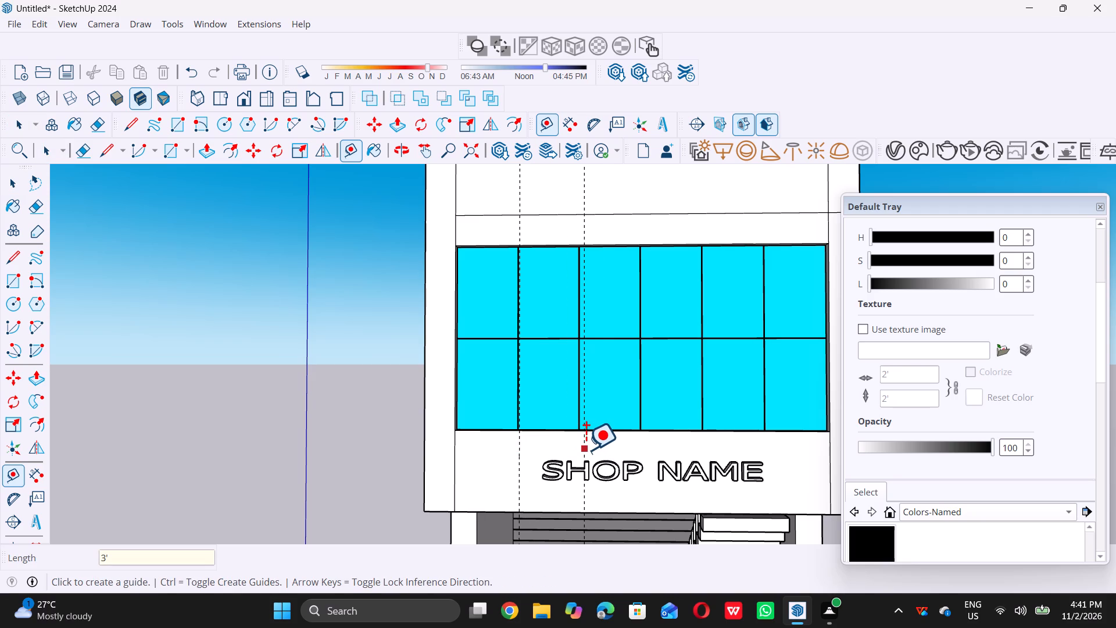
Add a third vertical guide 3' to the right of the second guide across the sign band.
scroll(507, 426, "down", 2)
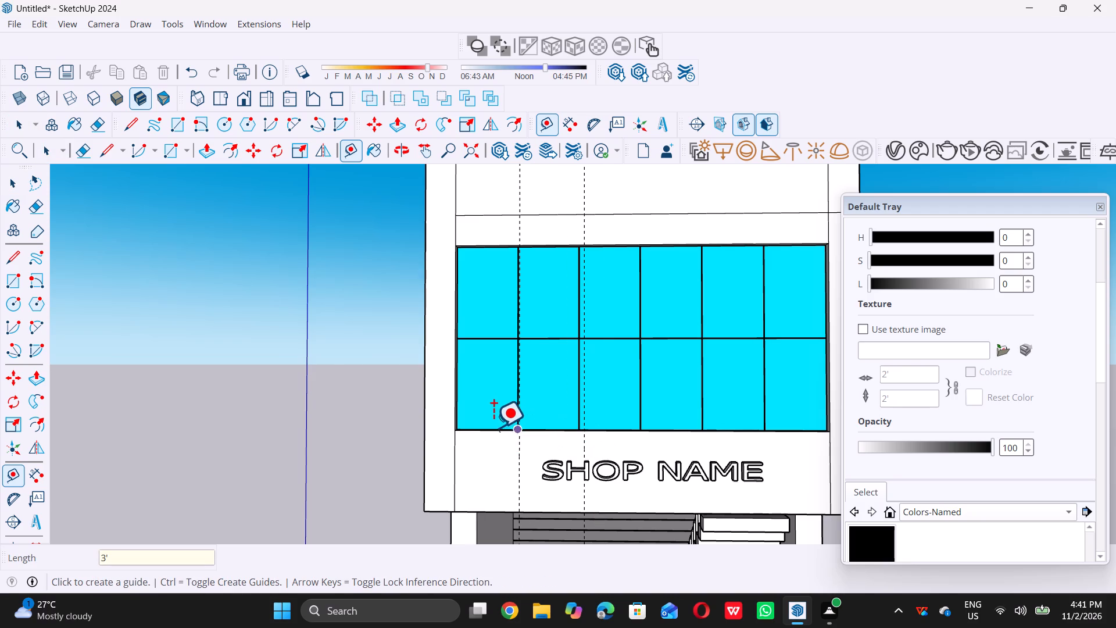
scroll(493, 427, "down", 5)
scroll(638, 441, "up", 5)
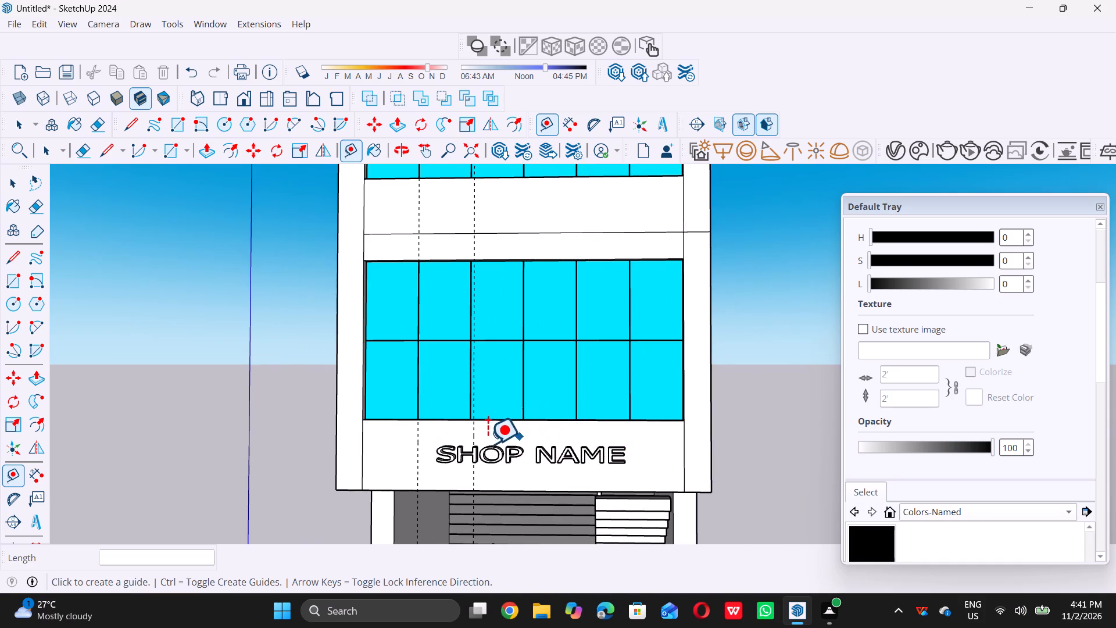
scroll(488, 444, "up", 4)
left_click(464, 430)
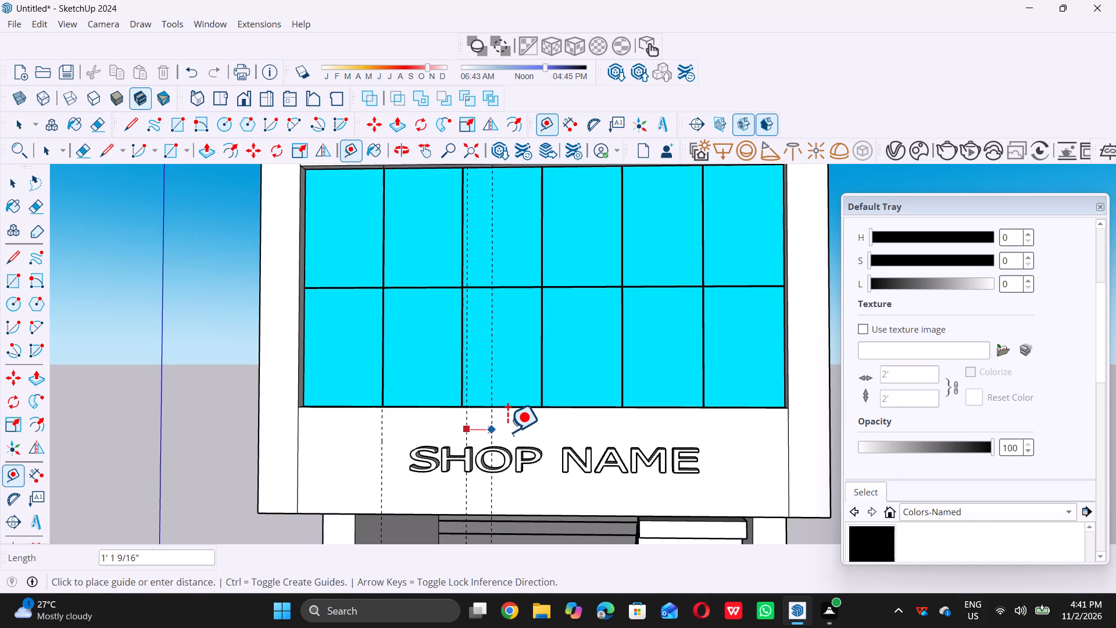
key("3")
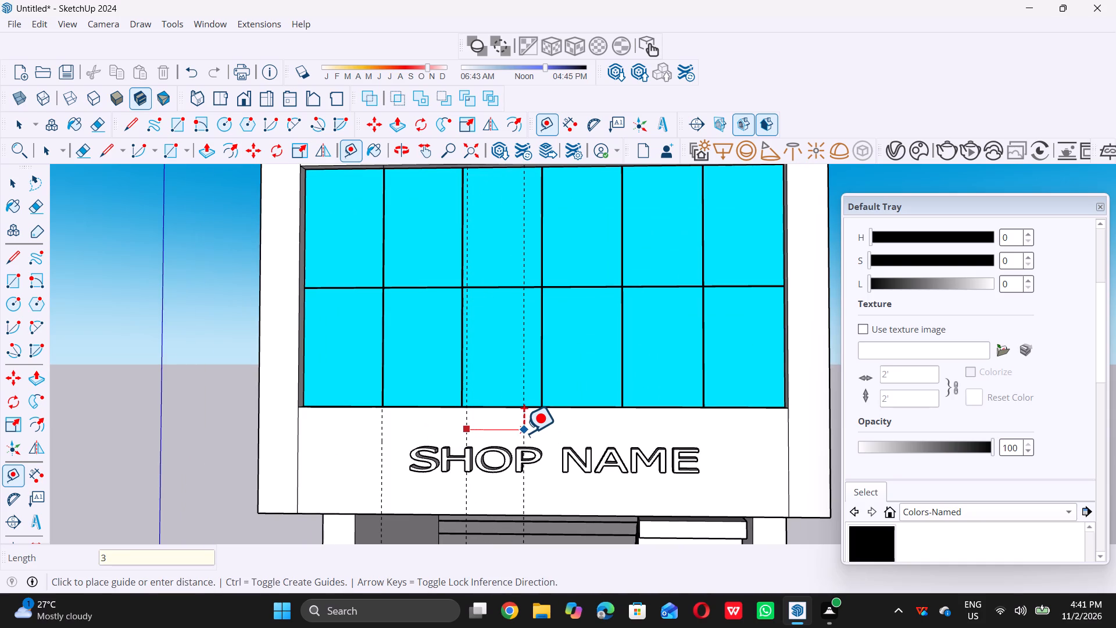
key("apostrophe")
key("Return")
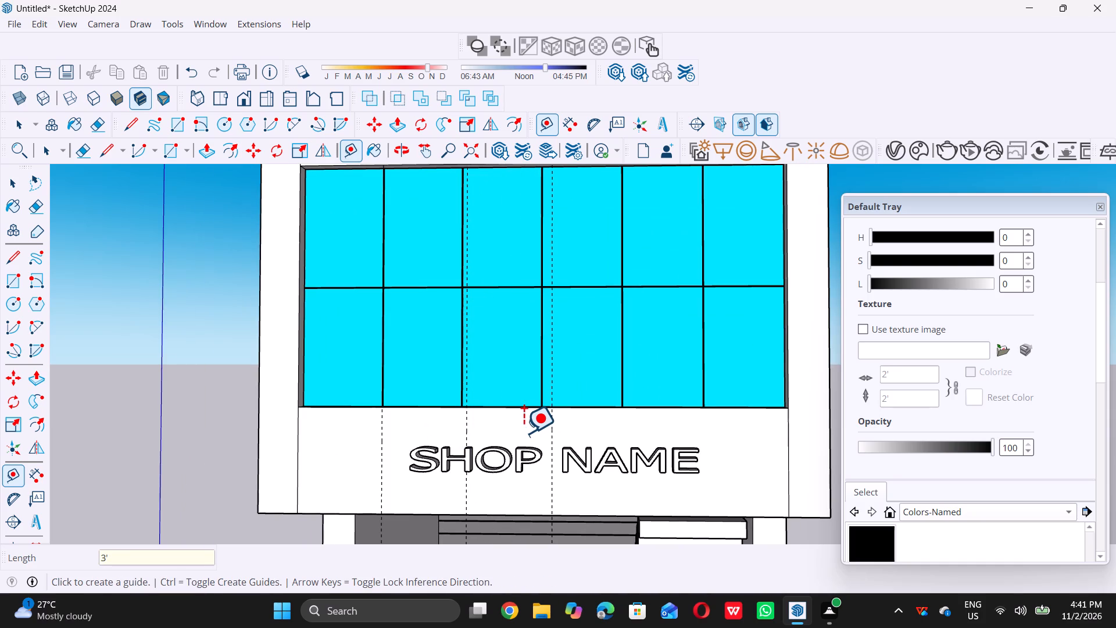
Add a fourth vertical guide 3' to the right of the third guide across the sign band.
left_click(553, 430)
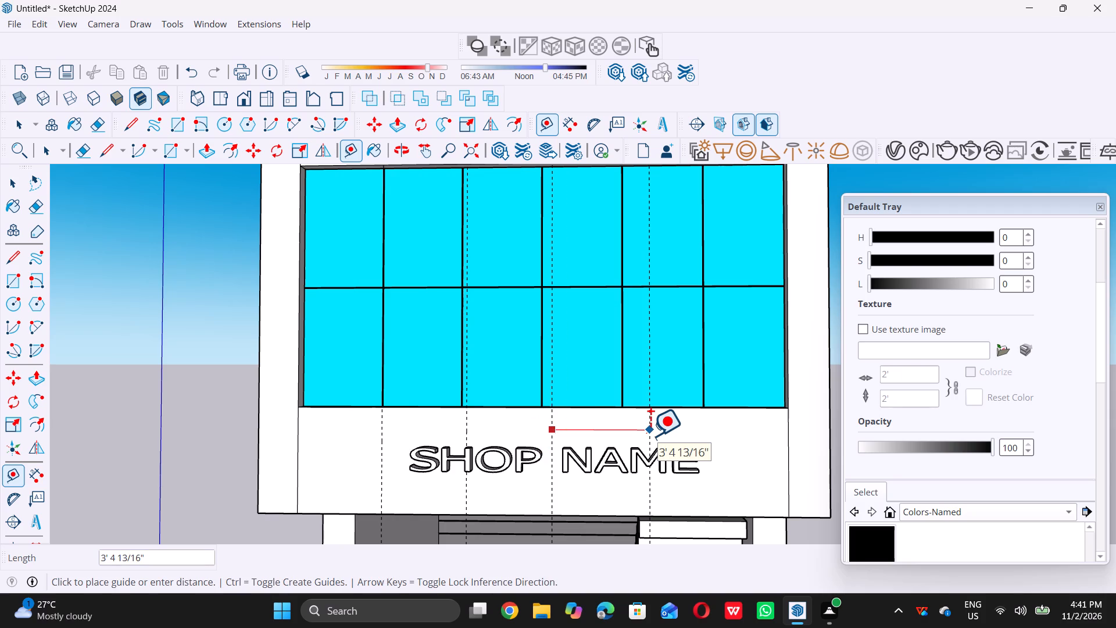
key("3")
key("apostrophe")
key("Return")
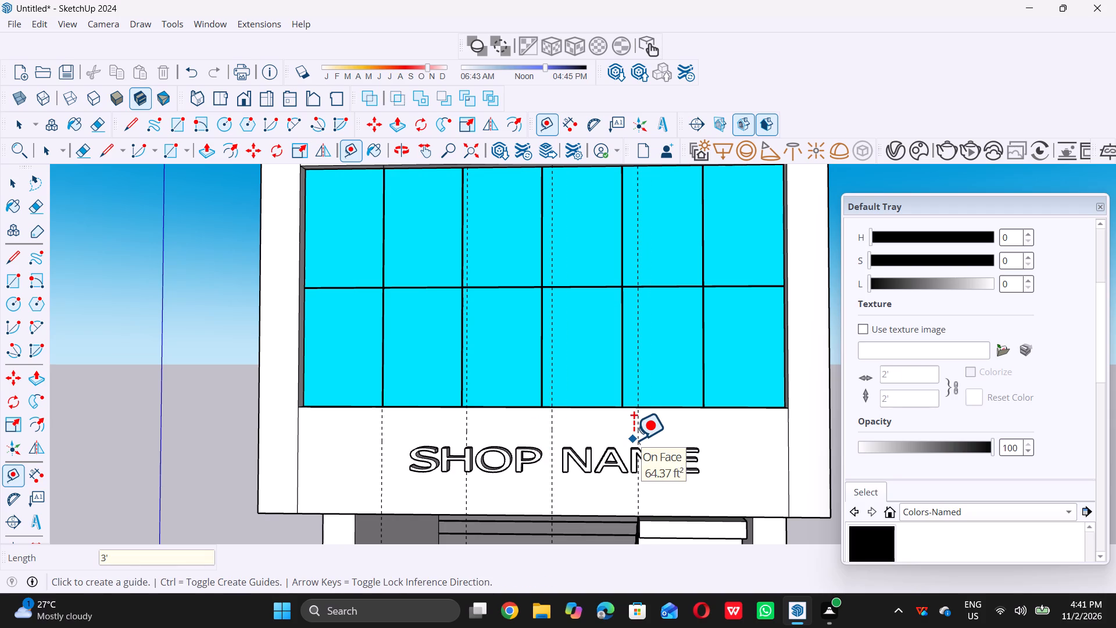
Add a fifth vertical guide 3' to the right of the fourth guide and leave the Tape Measure tool.
double_click(634, 442)
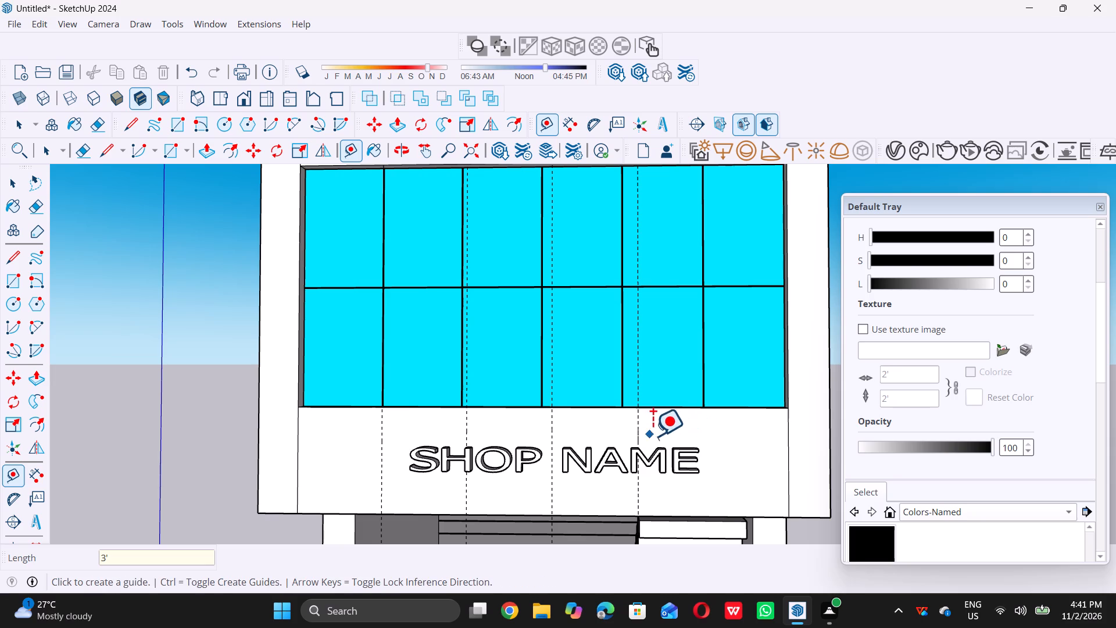
scroll(678, 442, "up", 4)
left_click(621, 422)
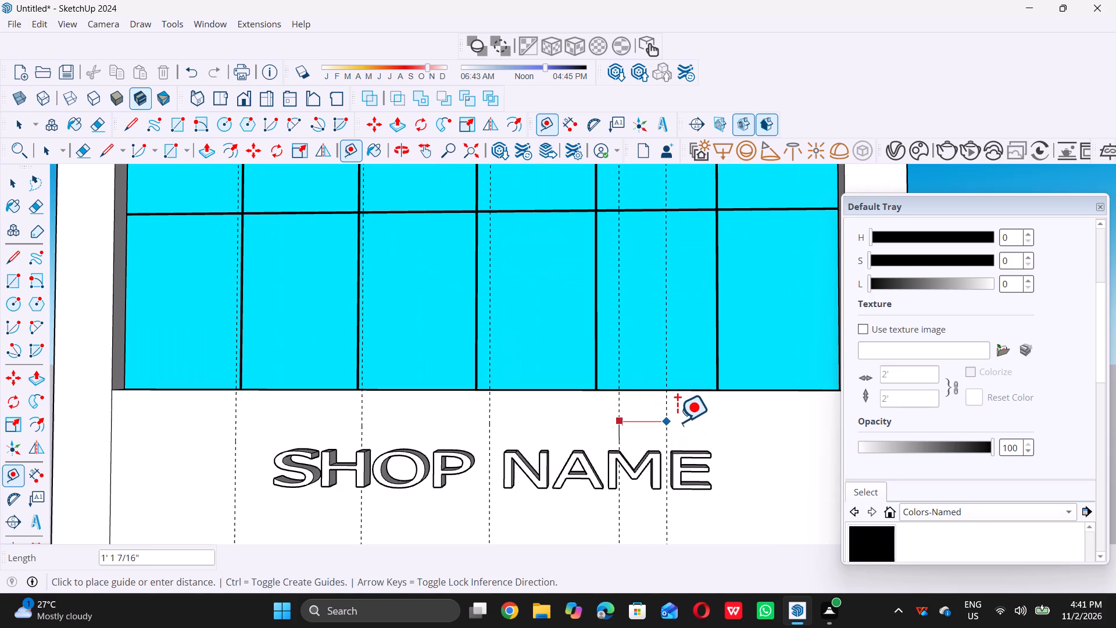
type("3'")
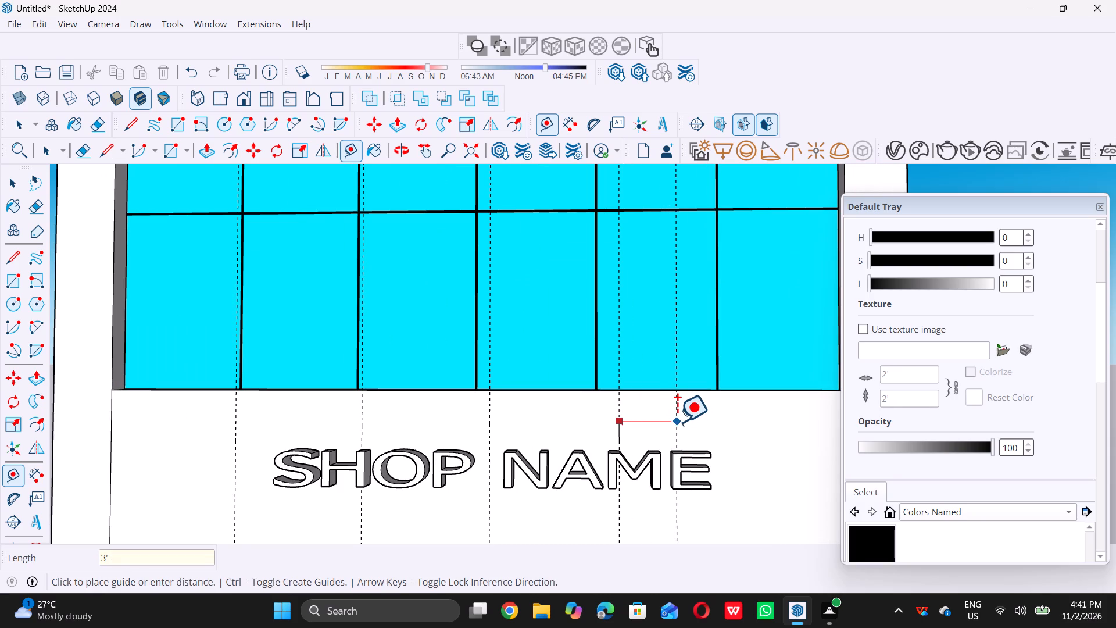
key("Return")
key("space")
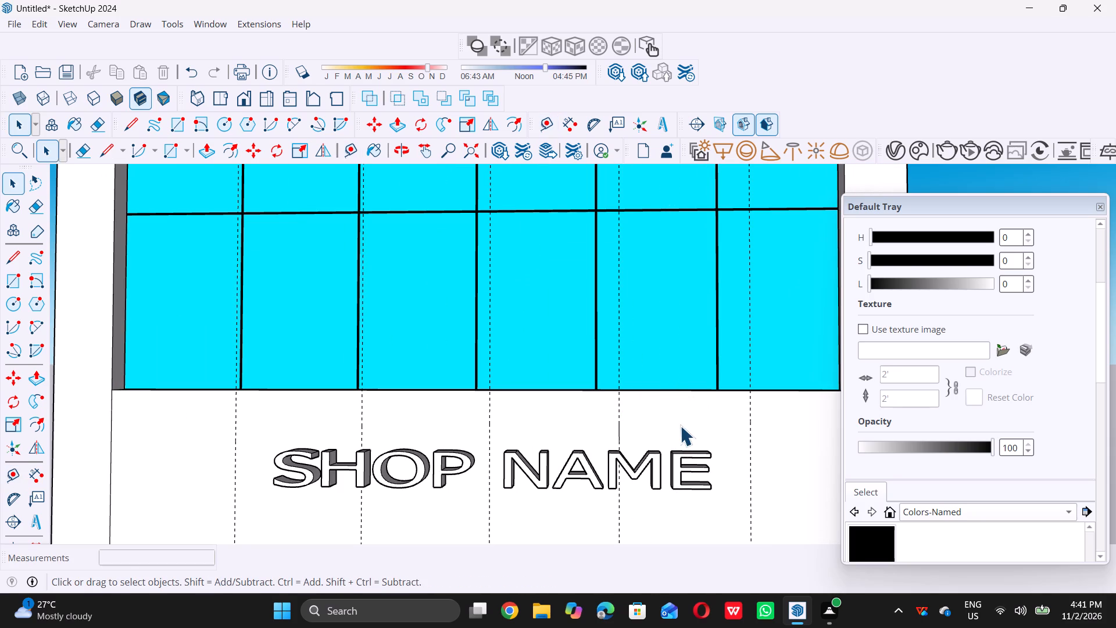
Add a vertical guide 1" to the left of the first 3' guide on the SHOP NAME band.
scroll(680, 426, "down", 9)
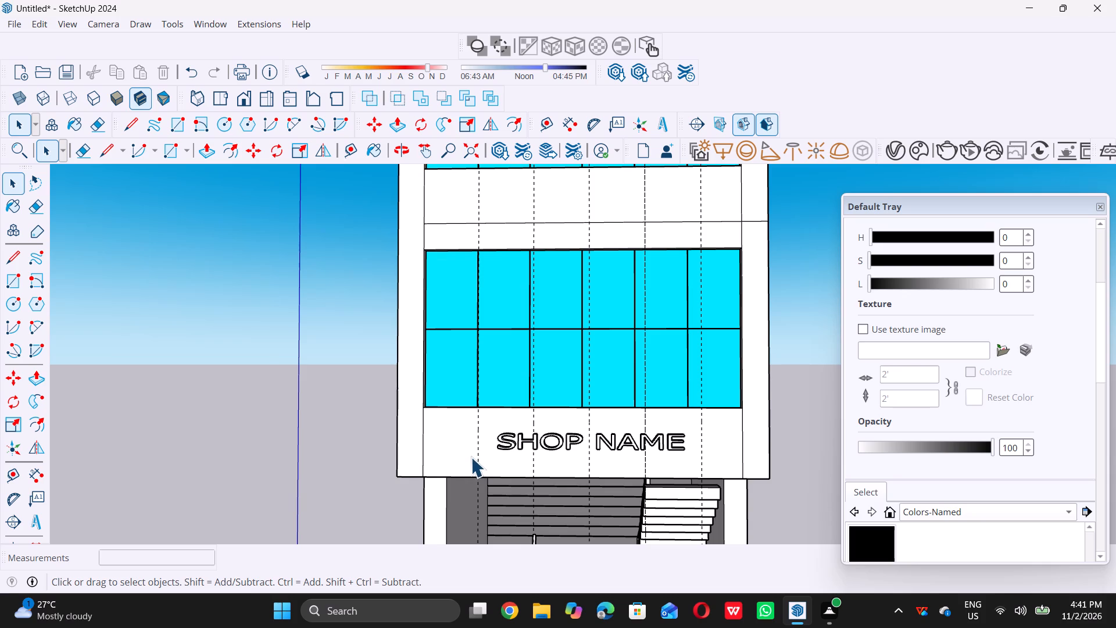
scroll(471, 457, "up", 10)
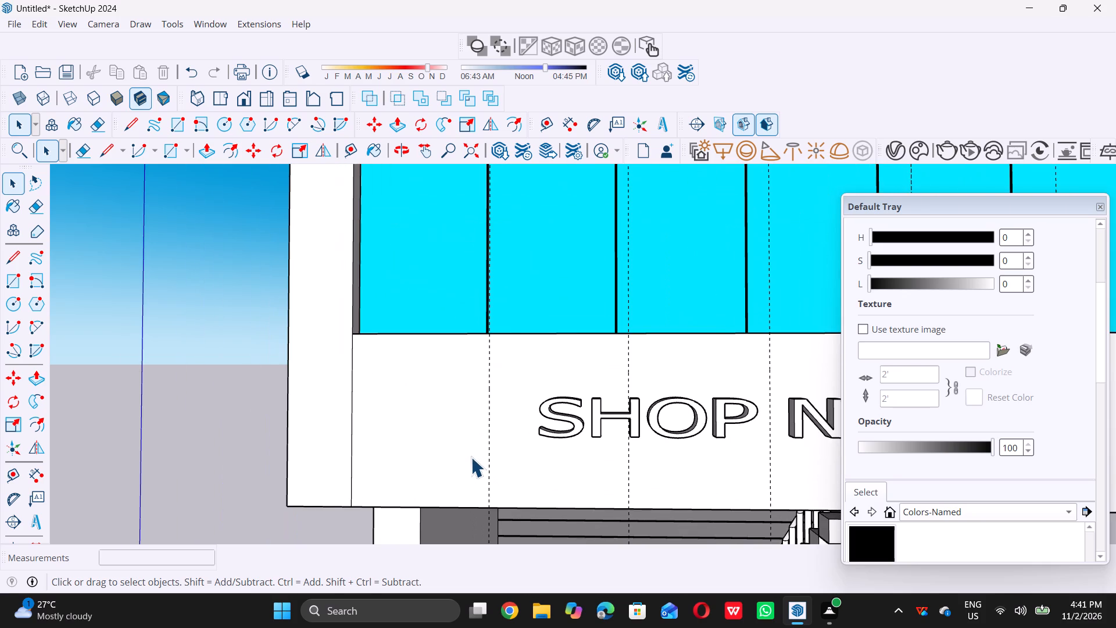
key("t")
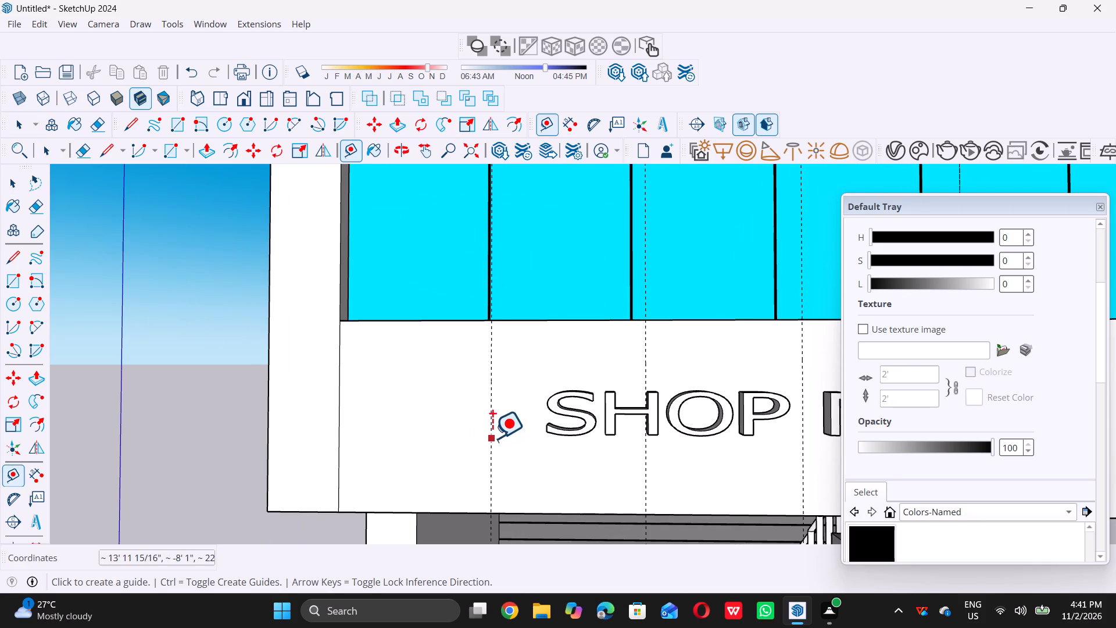
left_click(492, 438)
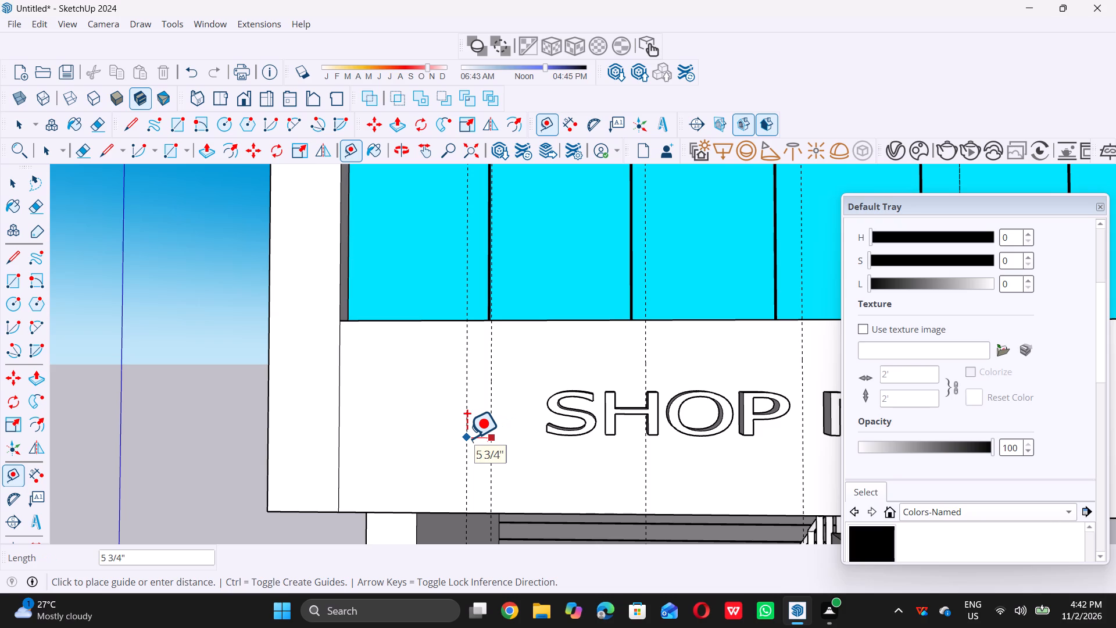
type("0.")
key("BackSpace")
key("BackSpace")
key("1")
key("shift+quotedbl")
key("Return")
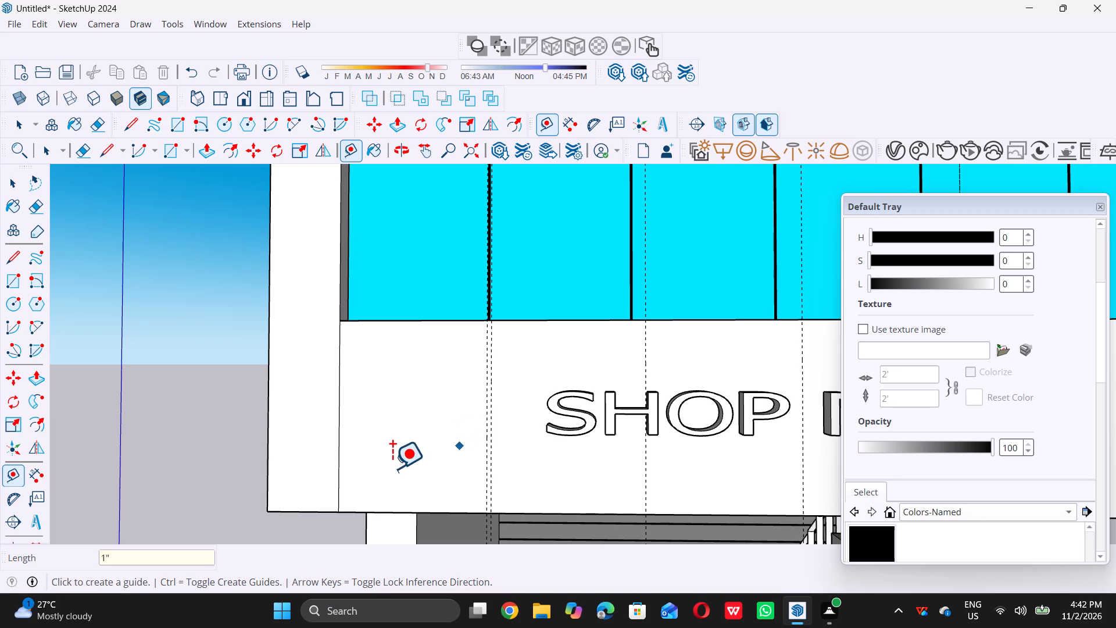
key("space")
Add a vertical guide 1" to the left of the second 3' guide, which crosses the letter H of the sign.
key("t")
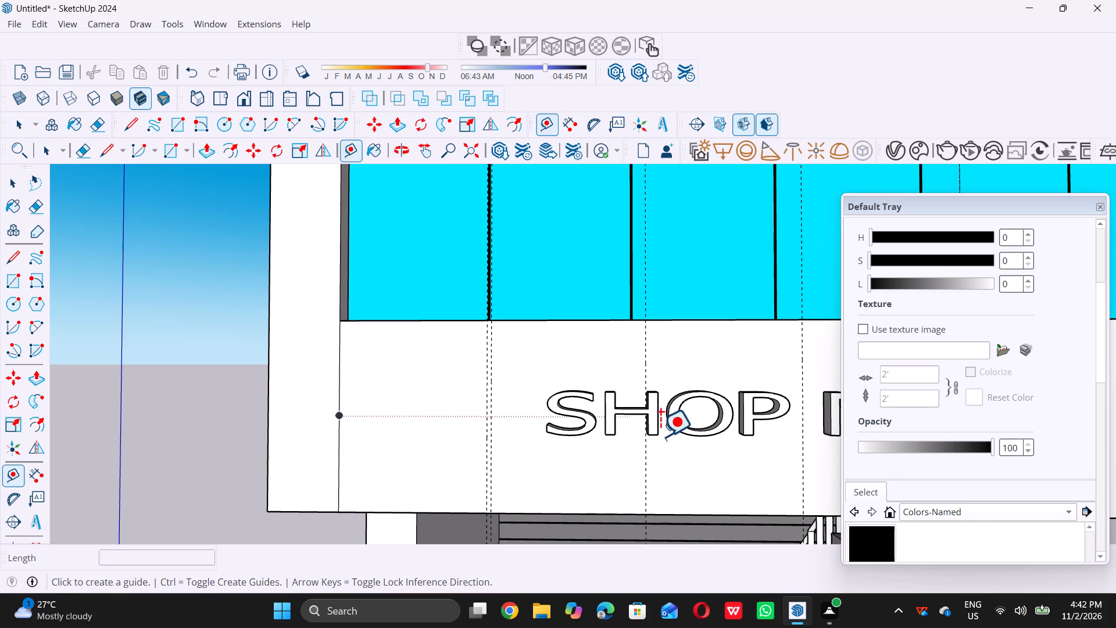
scroll(639, 372, "up", 7)
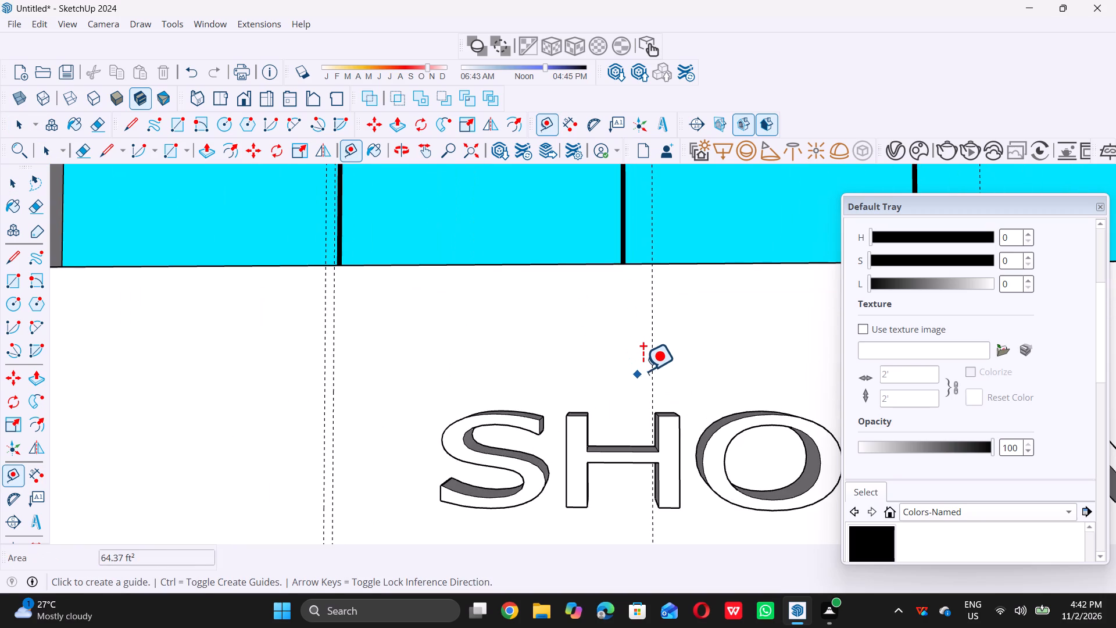
double_click(652, 368)
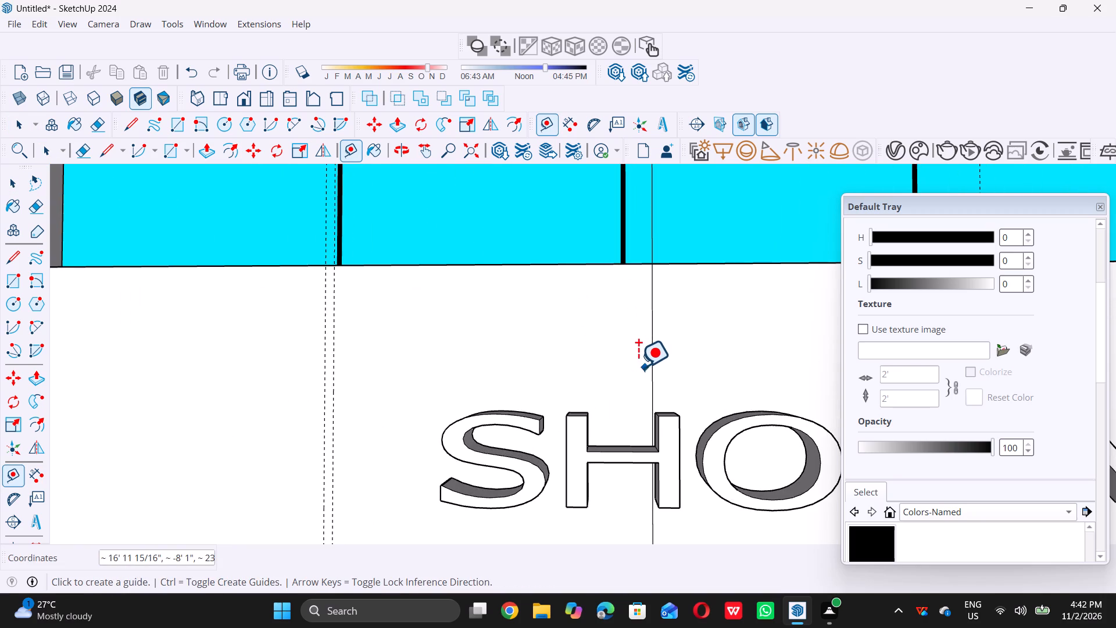
key("ctrl+z")
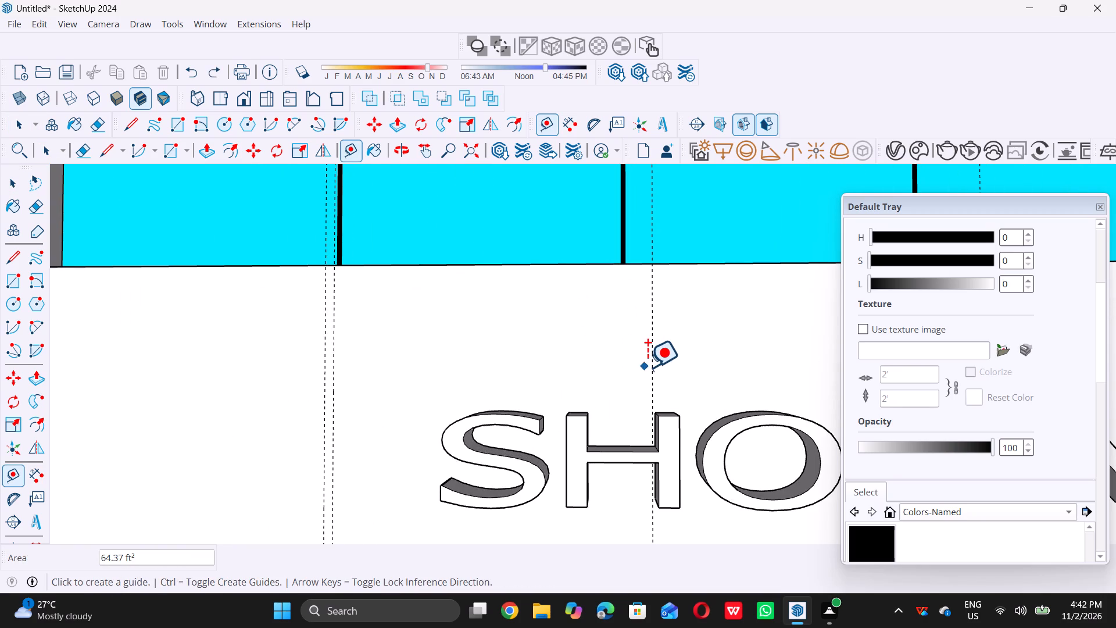
left_click(649, 365)
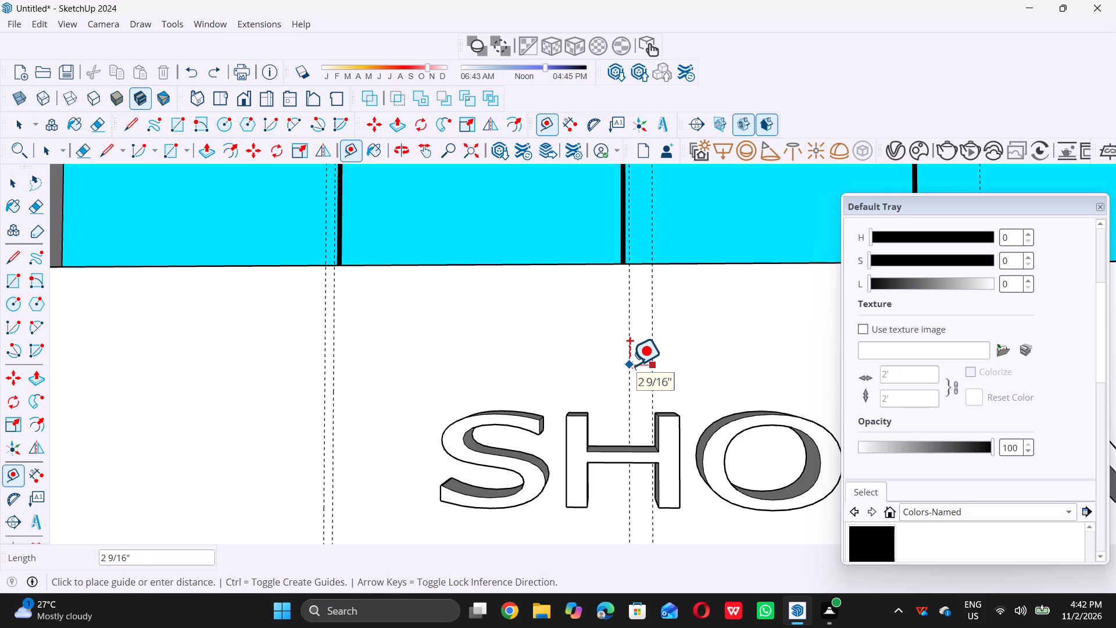
key("1")
key("shift+quotedbl")
key("Return")
Add a vertical guide 1" to the left of the third 3' guide, between the words SHOP and NAME.
scroll(542, 392, "down", 4)
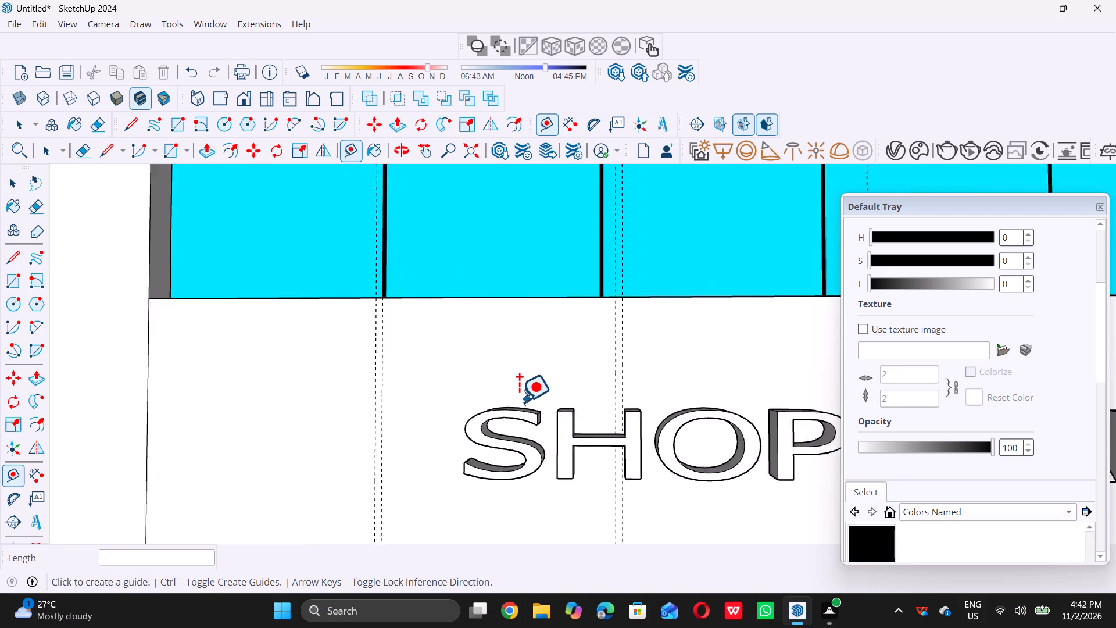
scroll(519, 401, "down", 15)
scroll(599, 383, "up", 5)
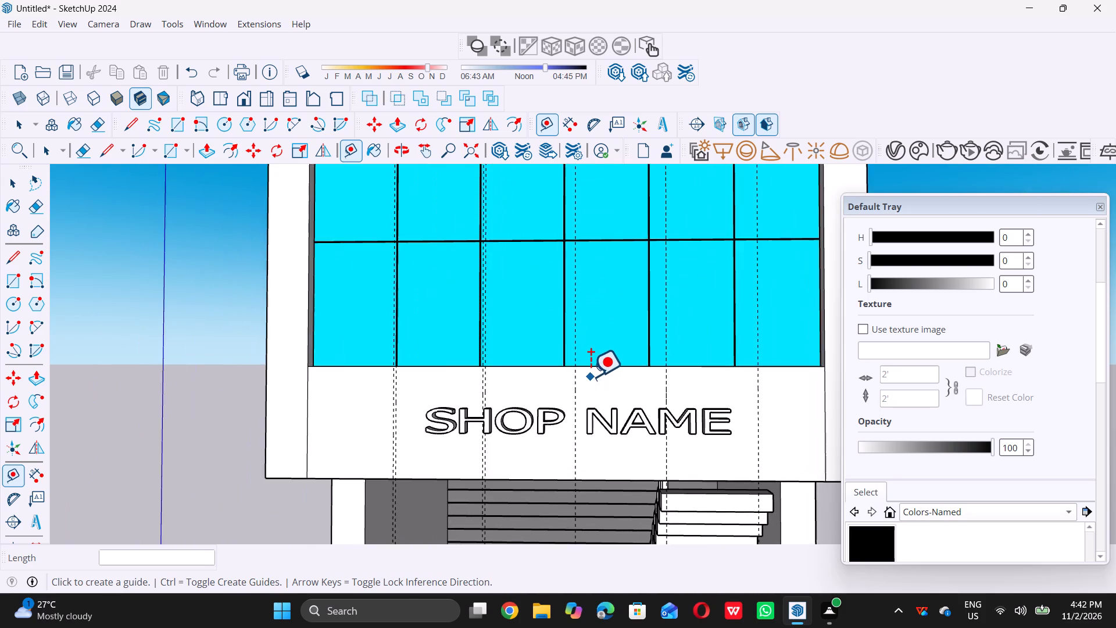
scroll(591, 376, "up", 8)
left_click(561, 383)
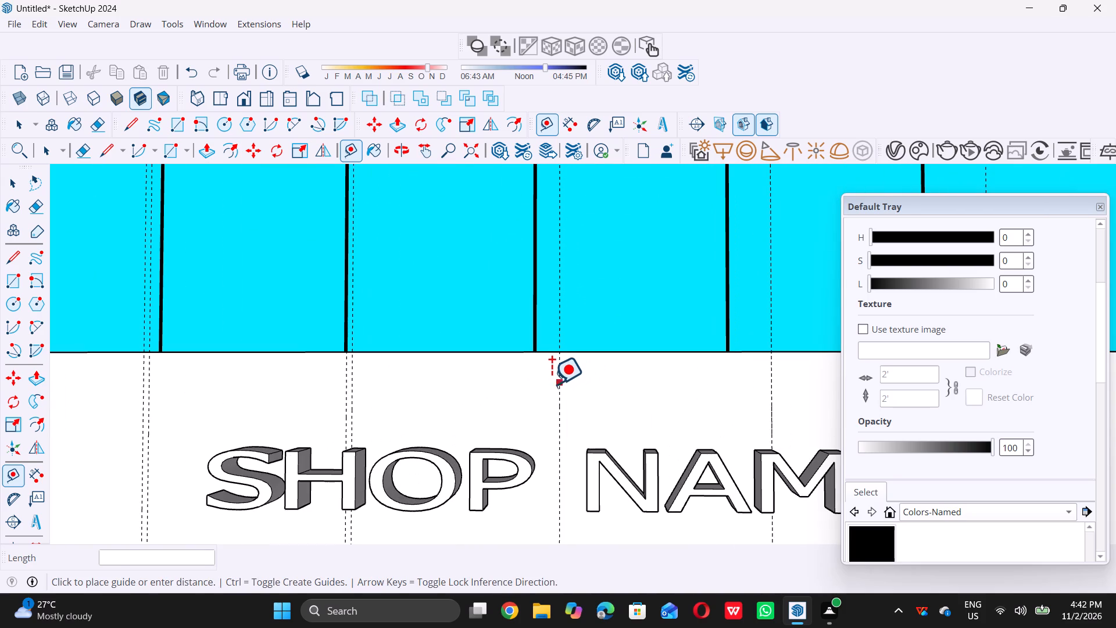
key("1")
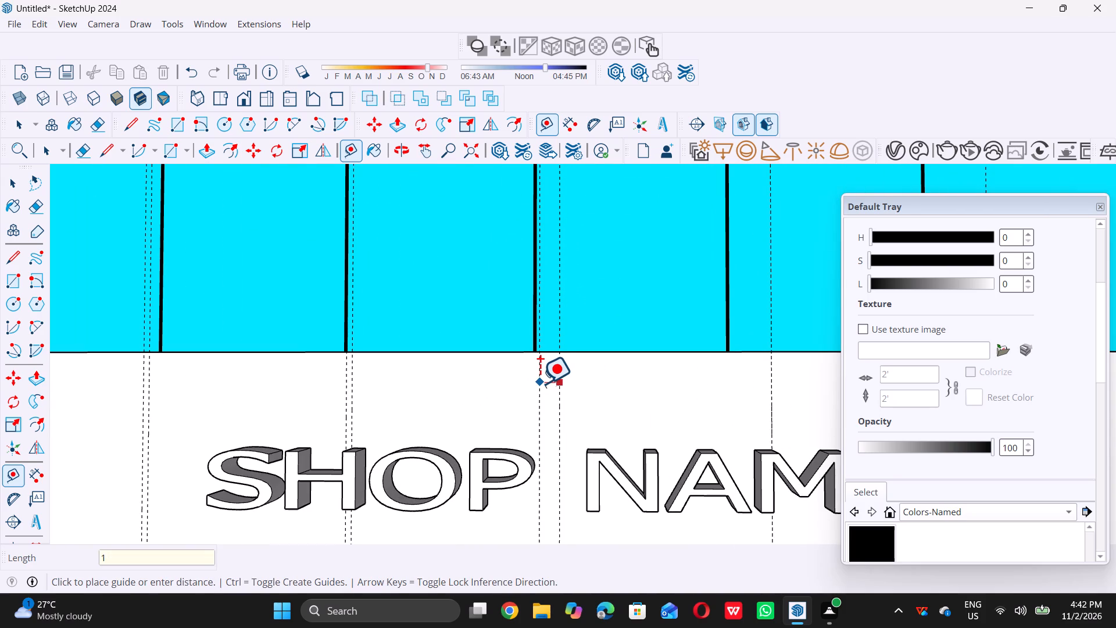
key("shift+quotedbl")
key("Return")
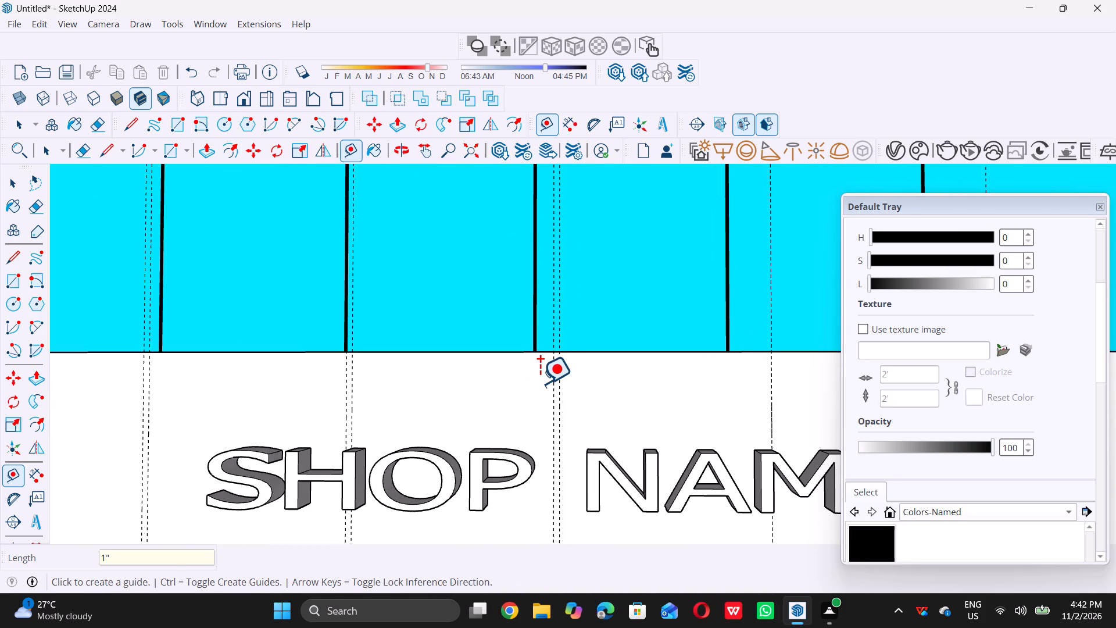
Add a vertical guide 1" to the left of the fourth 3' guide, which crosses the word NAME.
scroll(381, 413, "down", 4)
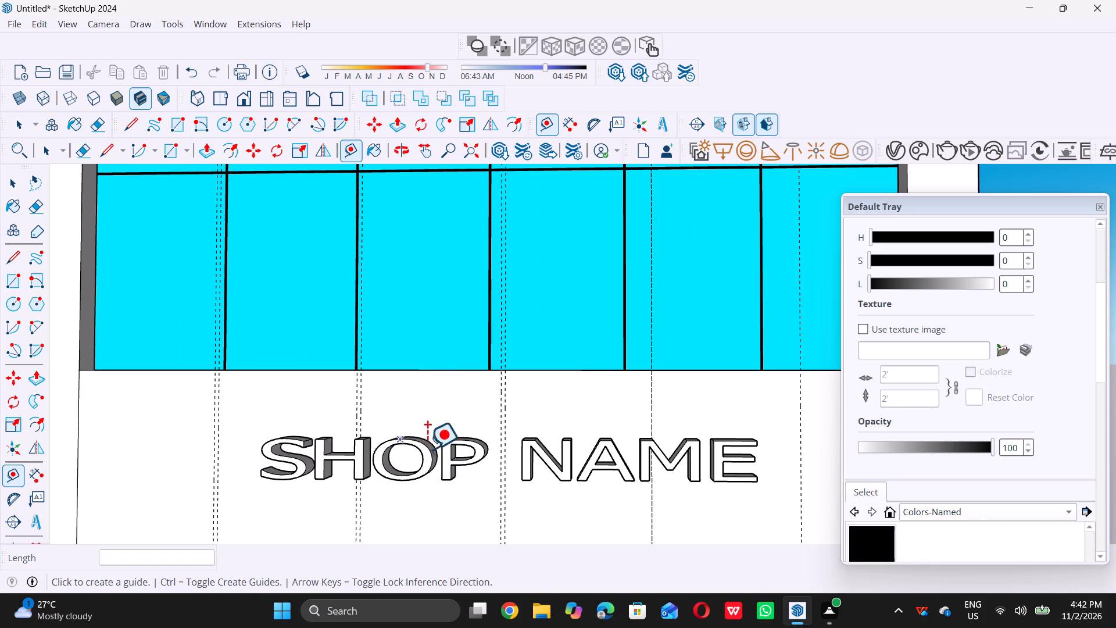
left_click(650, 382)
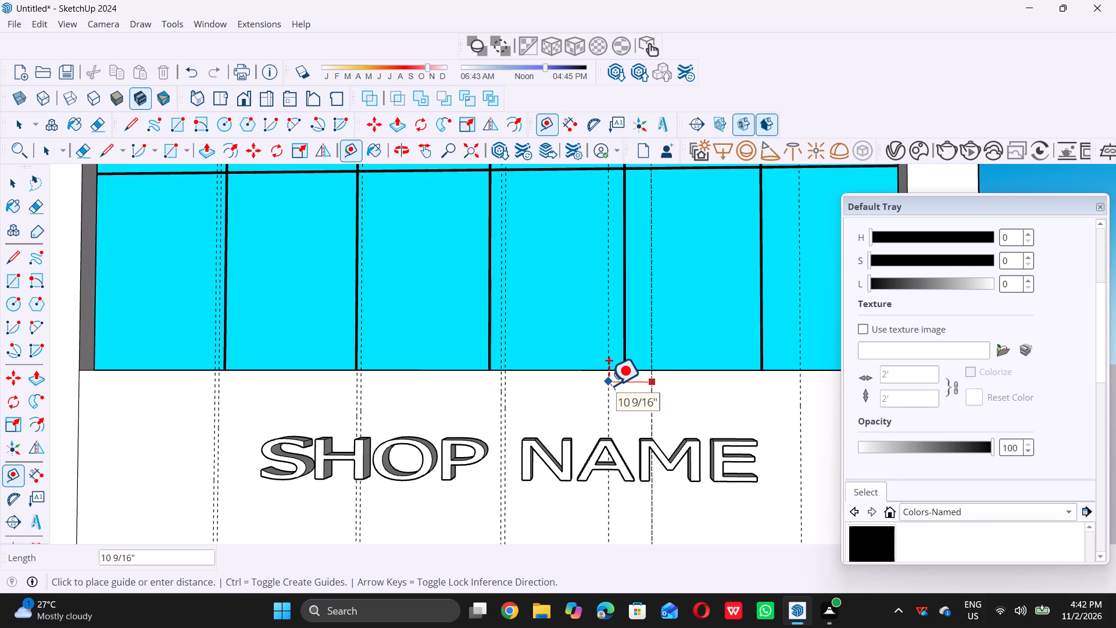
key("1")
key("shift+quotedbl")
key("Return")
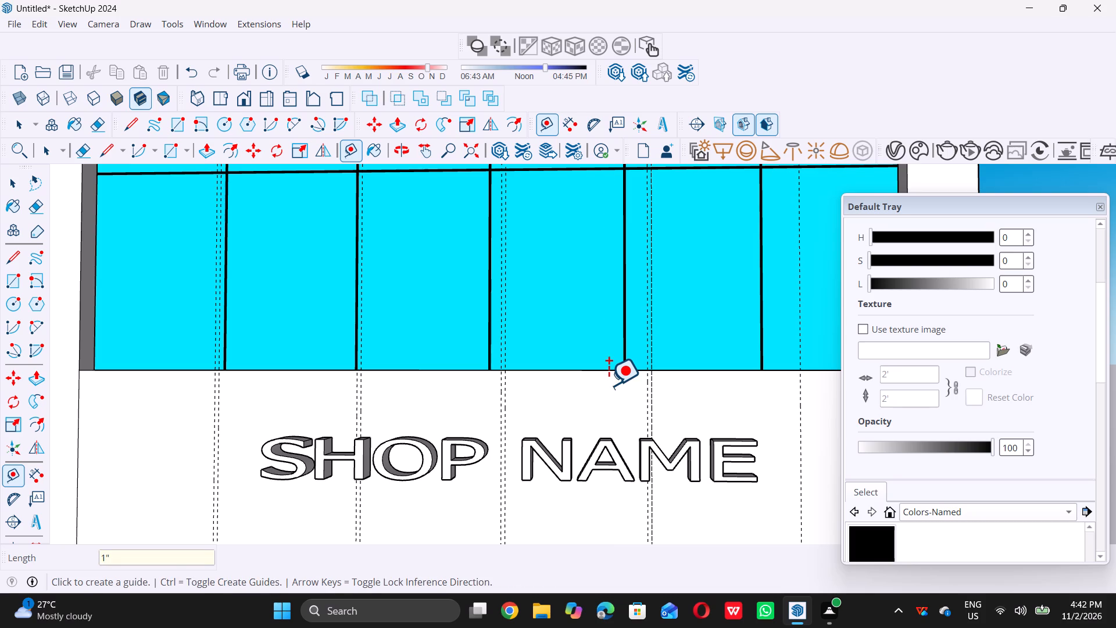
Add a vertical guide 1" to the left of the fifth 3' guide and leave the Tape Measure tool.
scroll(498, 430, "down", 7)
scroll(653, 424, "up", 4)
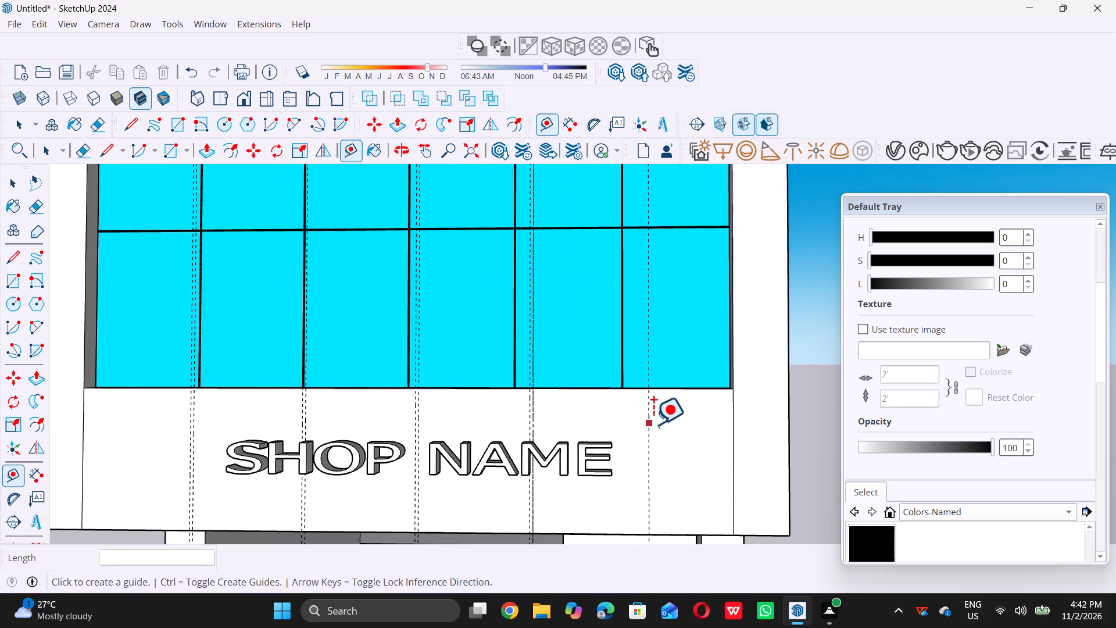
scroll(646, 417, "up", 3)
left_click(646, 415)
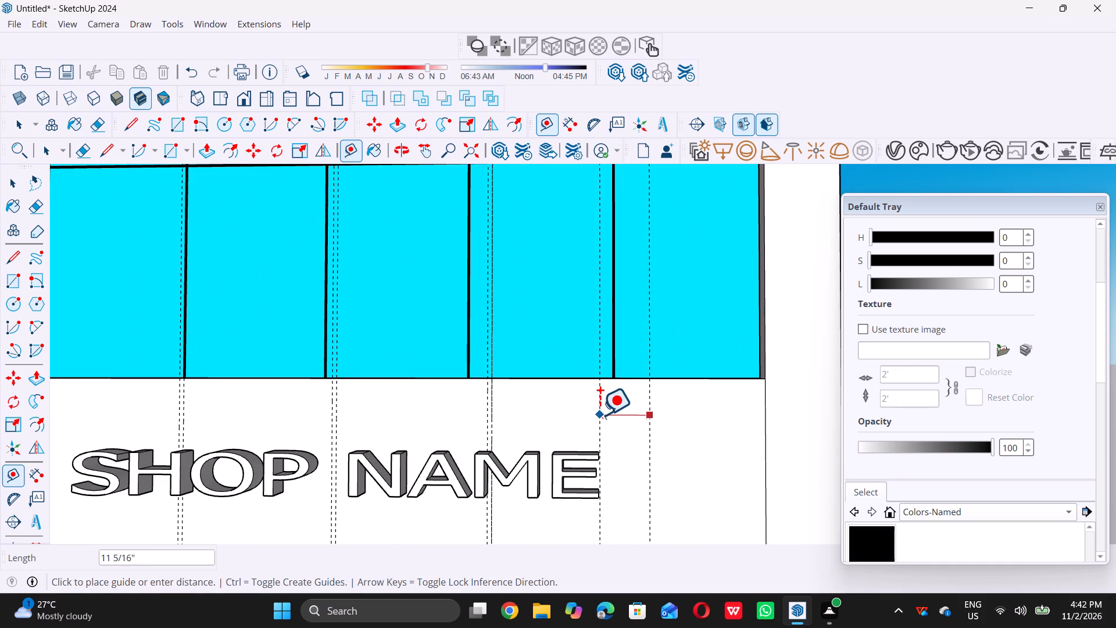
key("1")
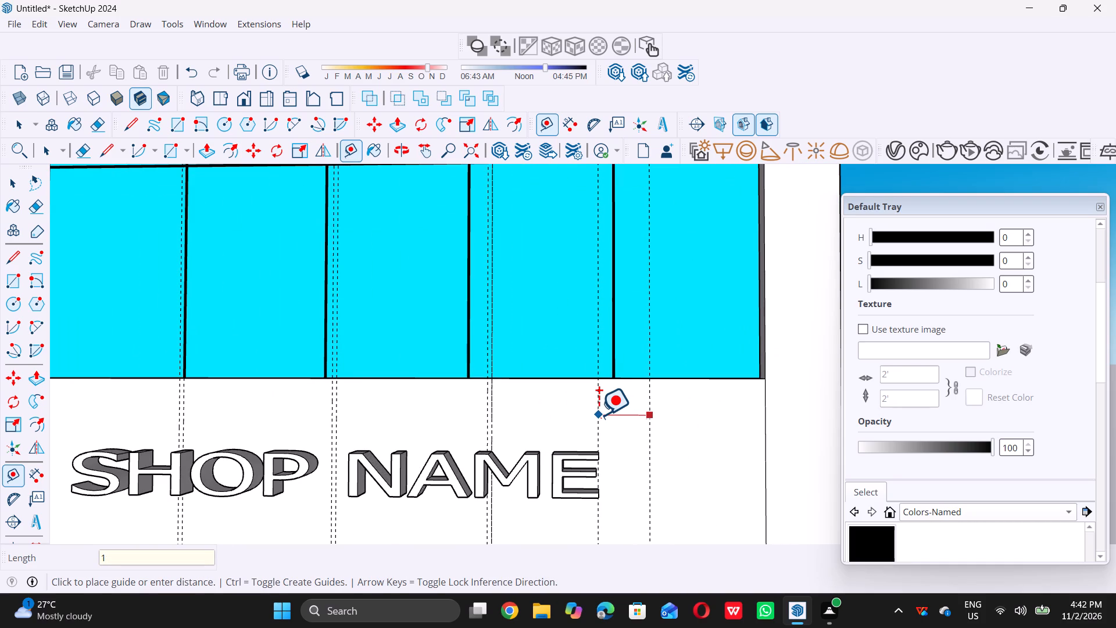
key("shift+quotedbl")
key("Return")
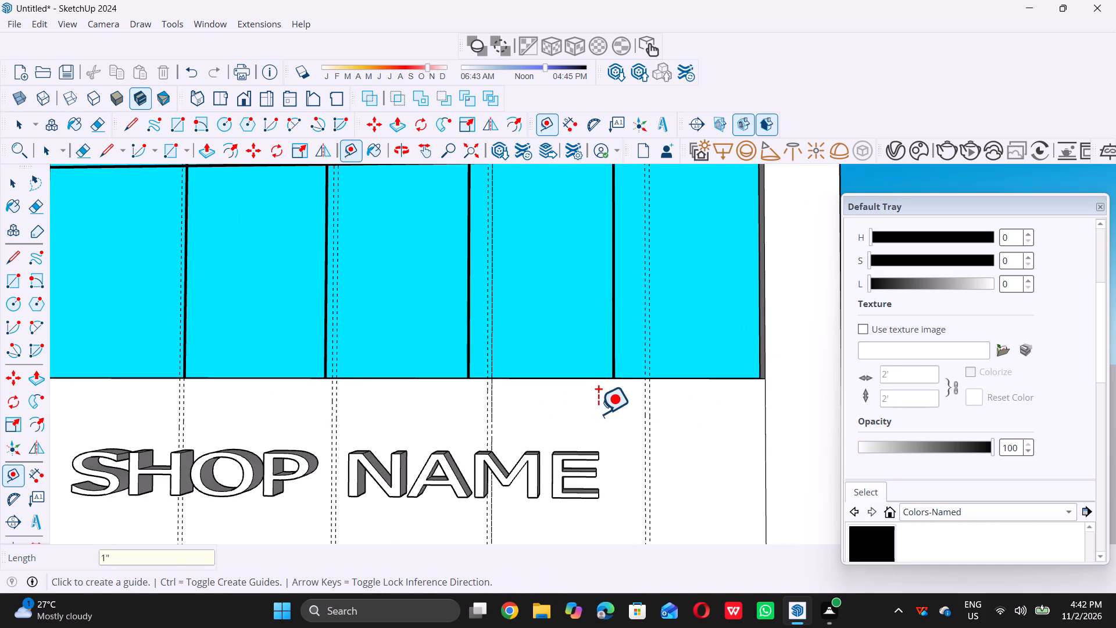
key("space")
Move the SHOP NAME text about 16' 9" along the red axis, off the sign band to the right of the building.
scroll(590, 404, "down", 20)
scroll(590, 404, "down", 2)
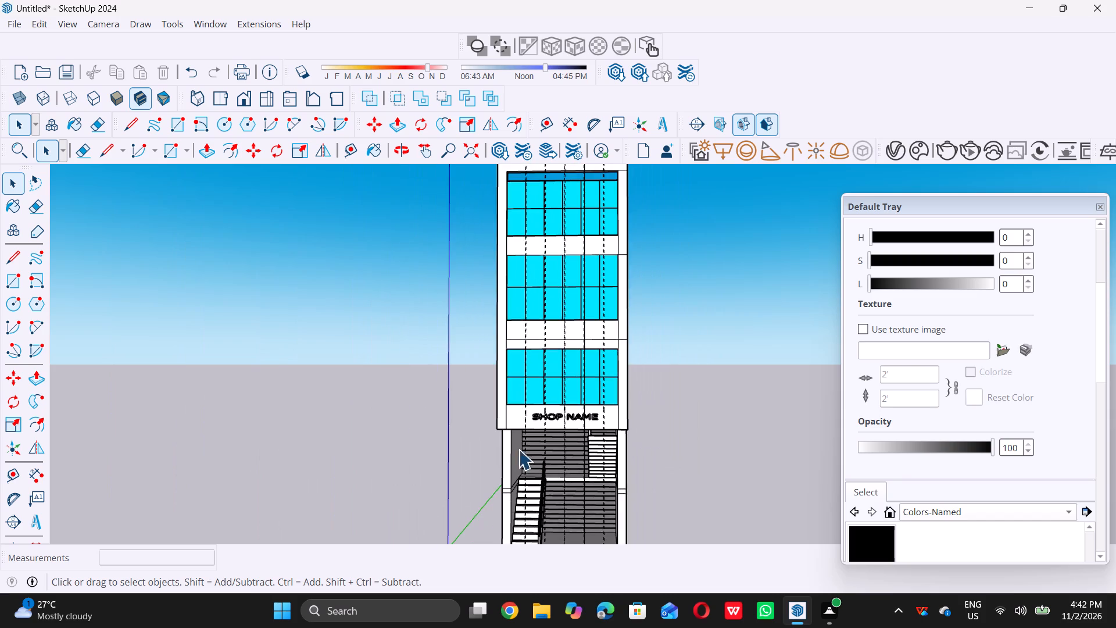
scroll(496, 451, "down", 5)
middle_click_drag(495, 457, 548, 483)
scroll(546, 469, "up", 4)
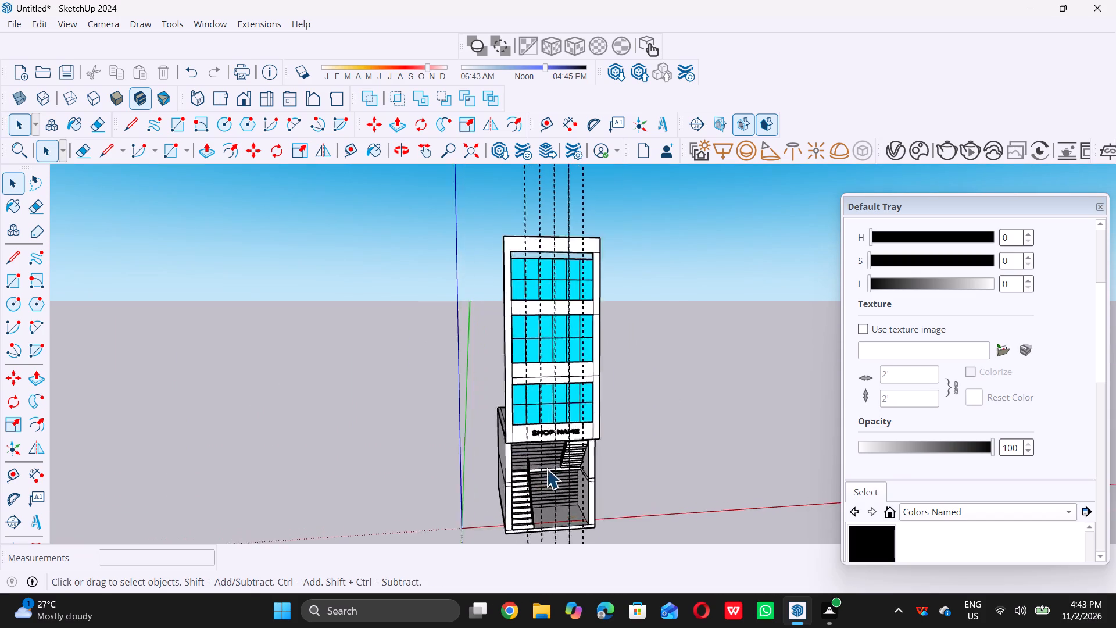
scroll(546, 469, "up", 2)
scroll(533, 409, "up", 10)
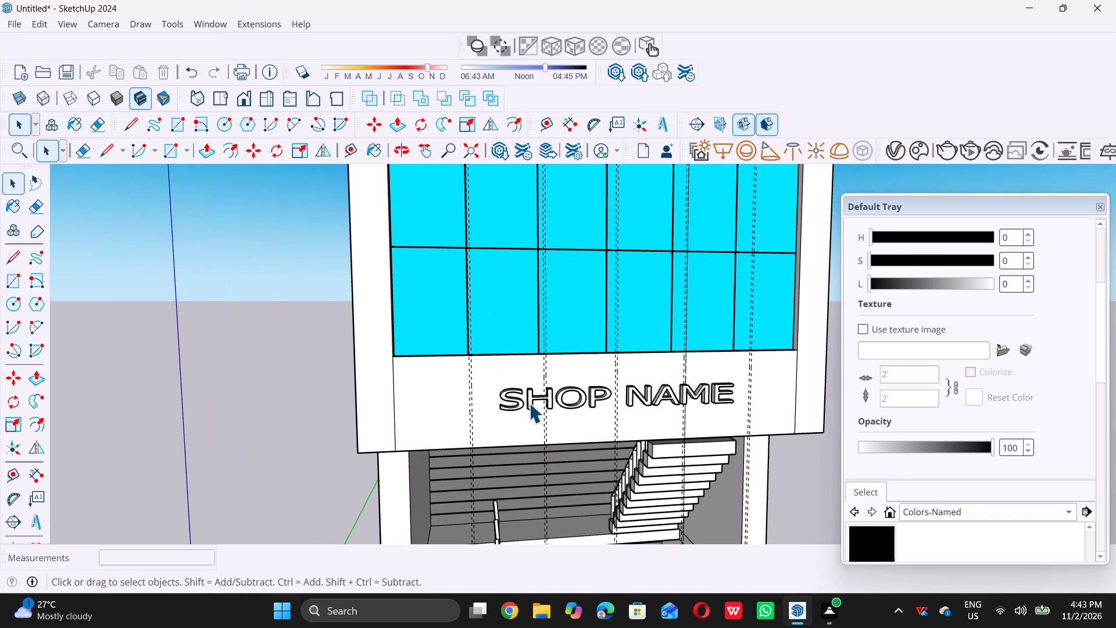
left_click(527, 403)
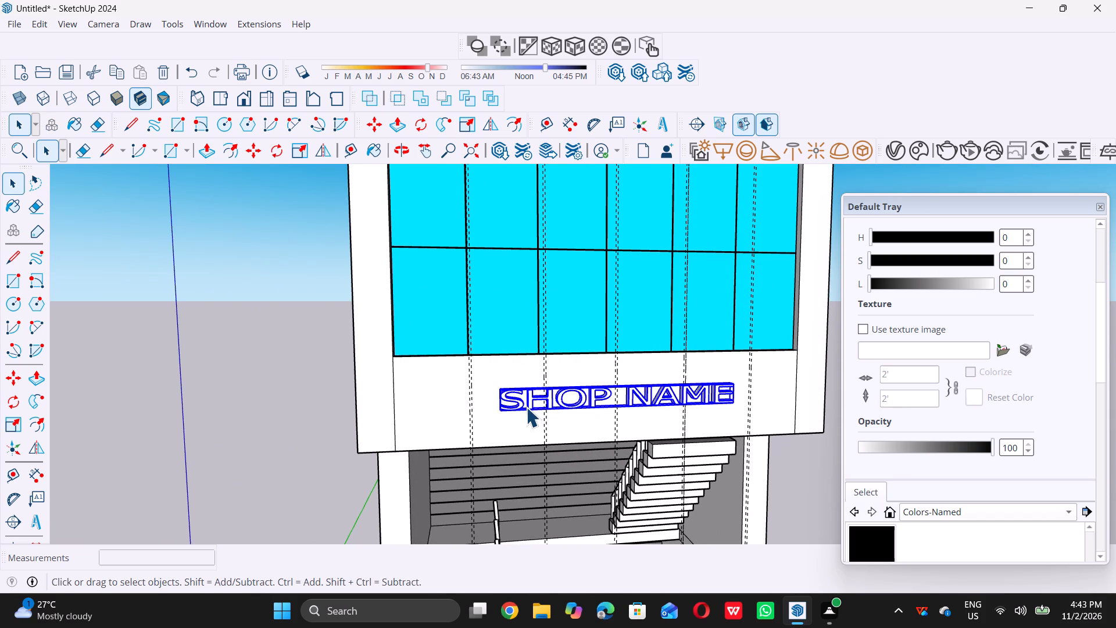
key("m")
scroll(506, 387, "up", 13)
scroll(492, 387, "up", 8)
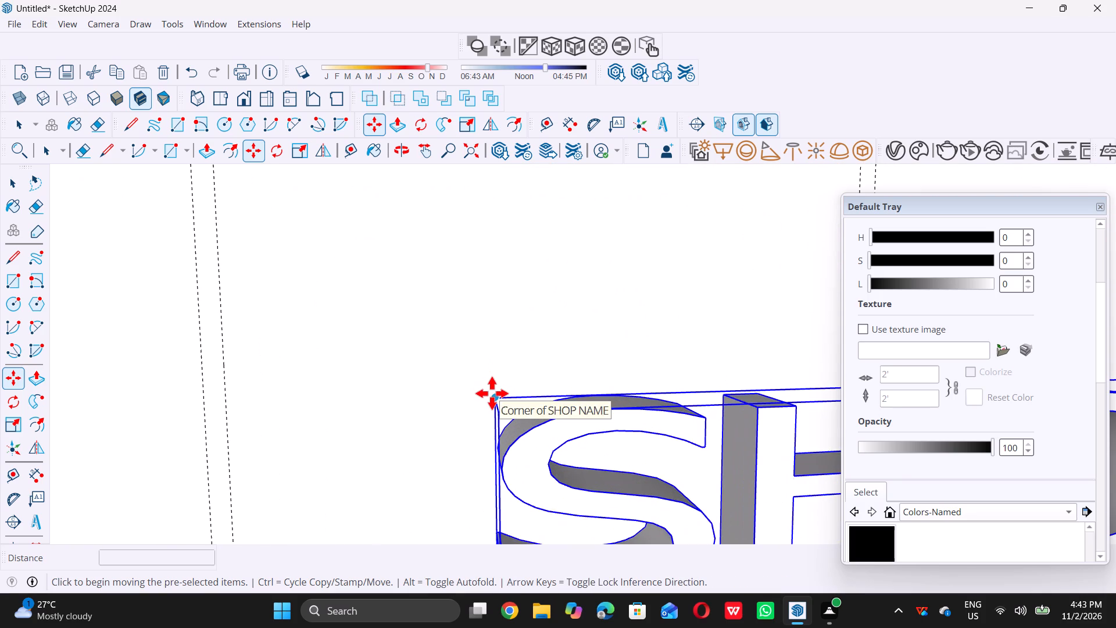
left_click(492, 393)
scroll(492, 393, "down", 3)
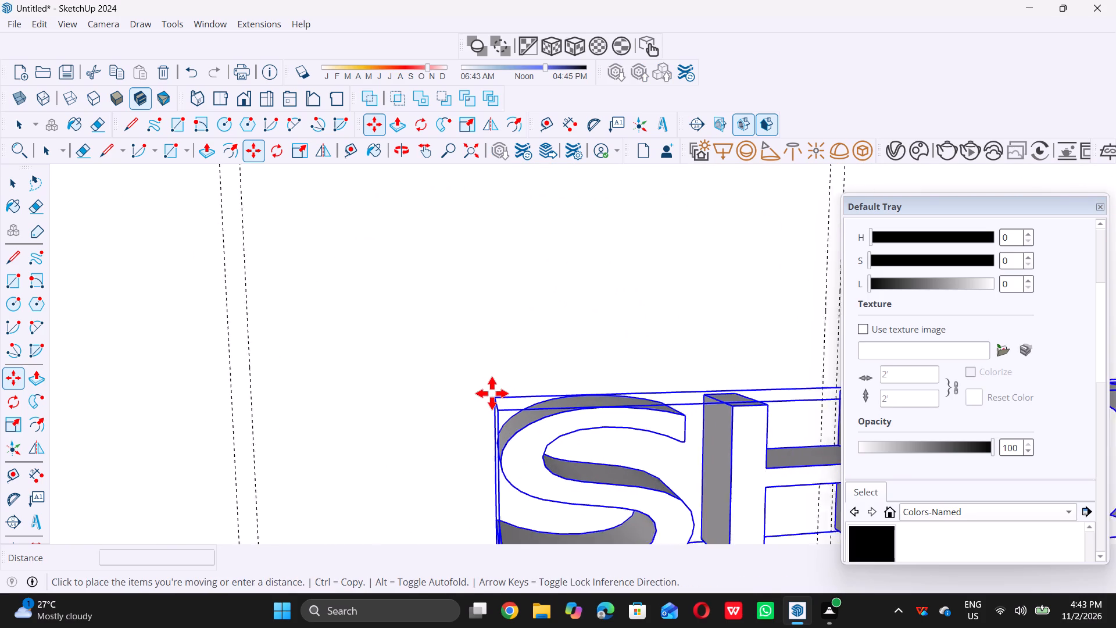
scroll(492, 393, "down", 20)
scroll(492, 393, "down", 7)
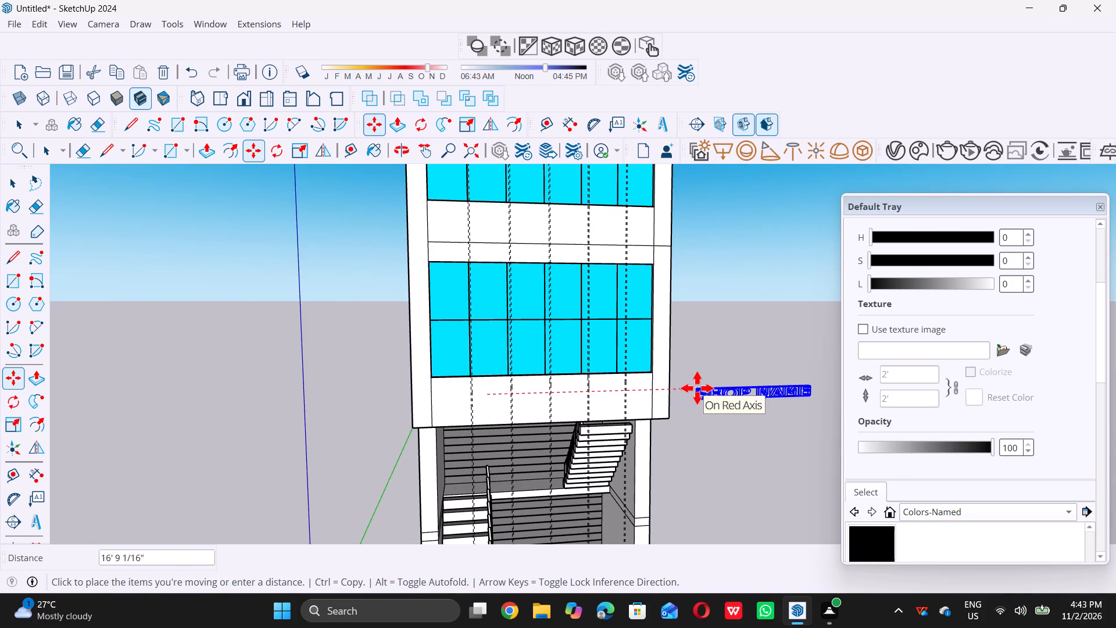
double_click(697, 387)
key("space")
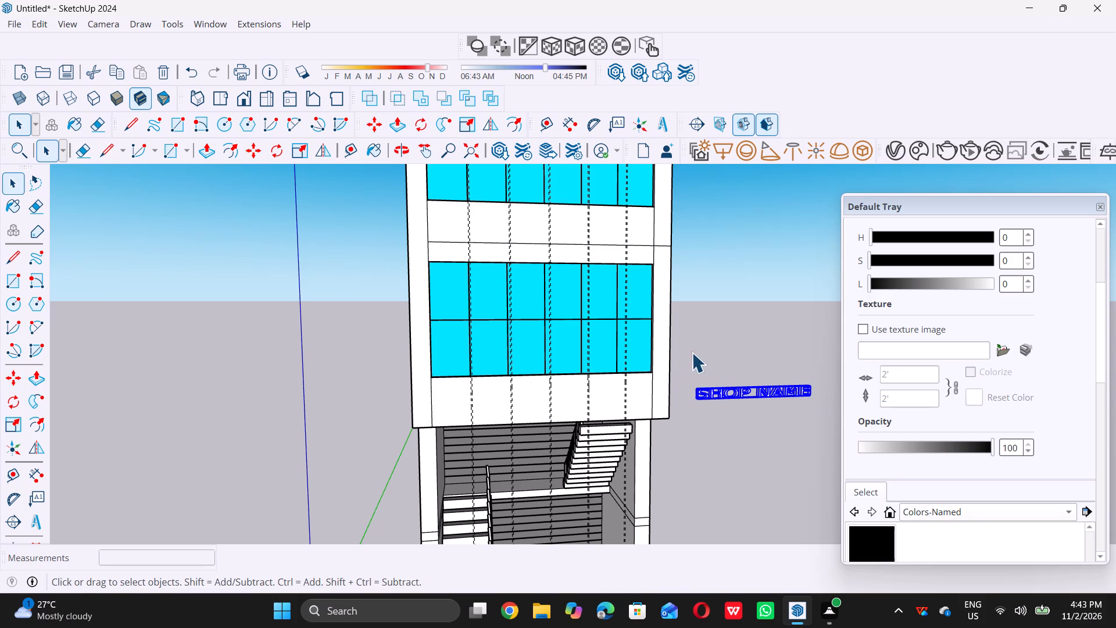
Draw a 1" by 3' 9" rectangle between the first pair of guides, spanning the full height of the sign band.
left_click(694, 349)
scroll(540, 419, "up", 5)
middle_click_drag(448, 427, 434, 422)
scroll(411, 405, "up", 5)
scroll(396, 335, "up", 5)
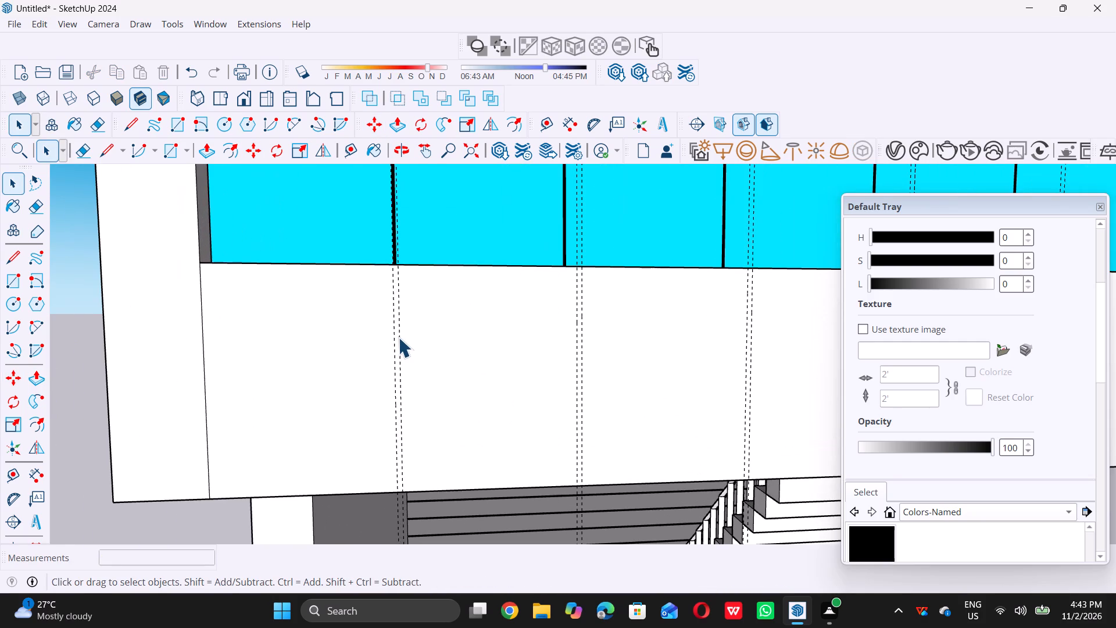
scroll(398, 338, "up", 3)
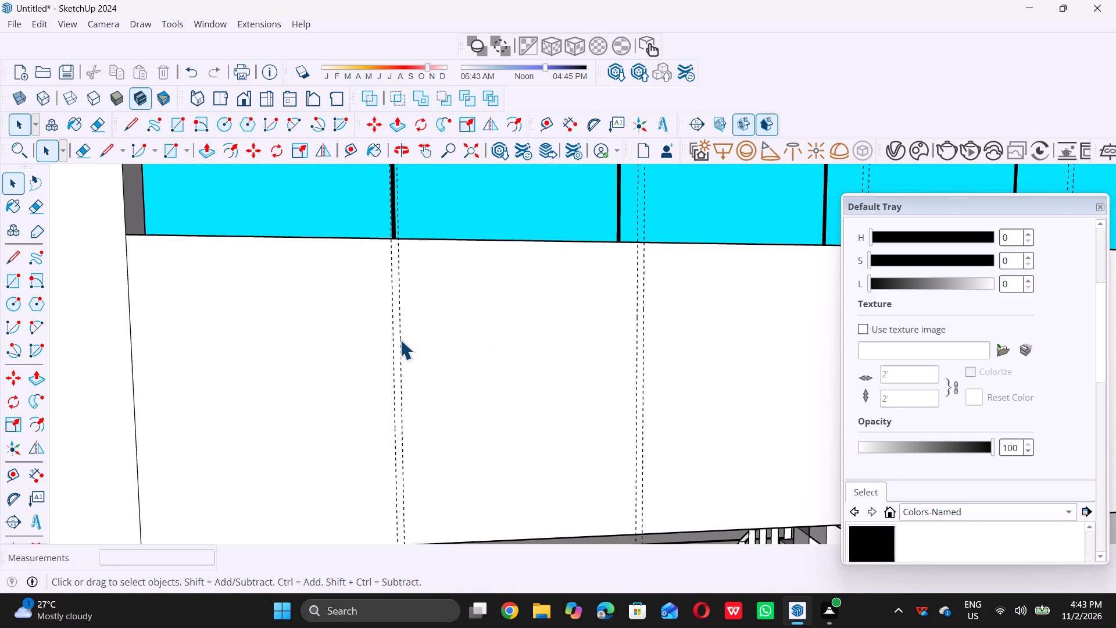
key("r")
scroll(398, 238, "up", 7)
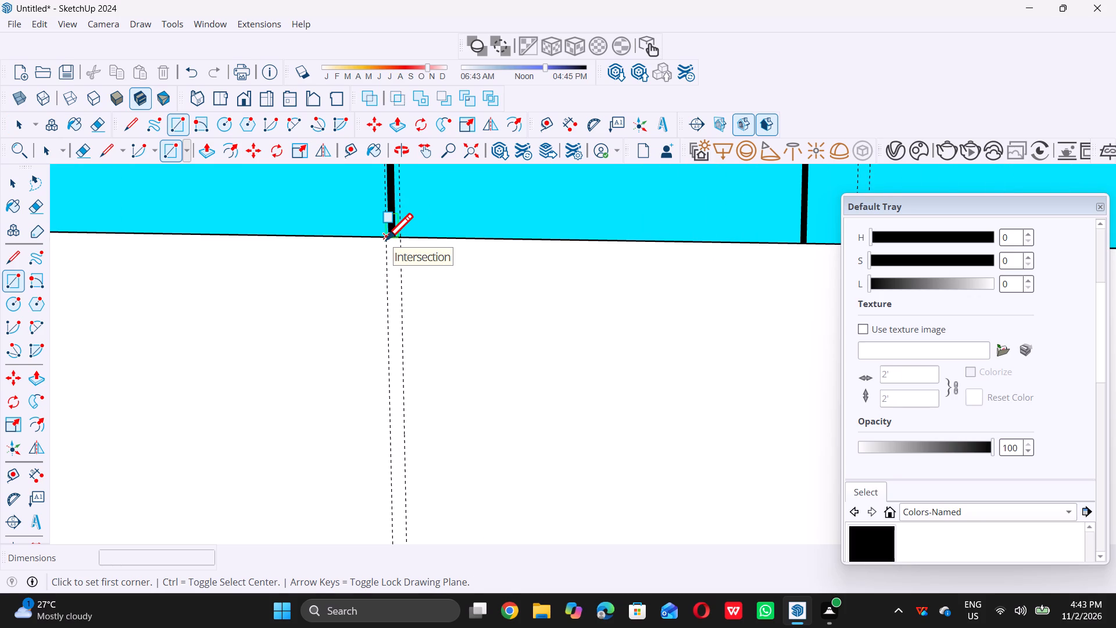
left_click(387, 238)
scroll(387, 238, "down", 12)
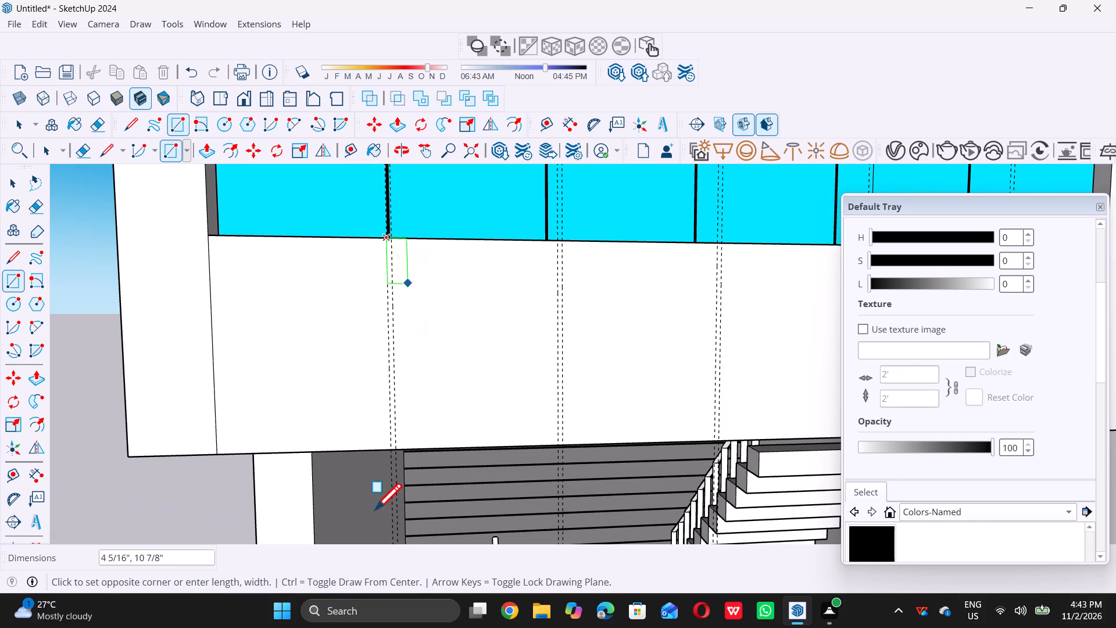
scroll(400, 458, "up", 3)
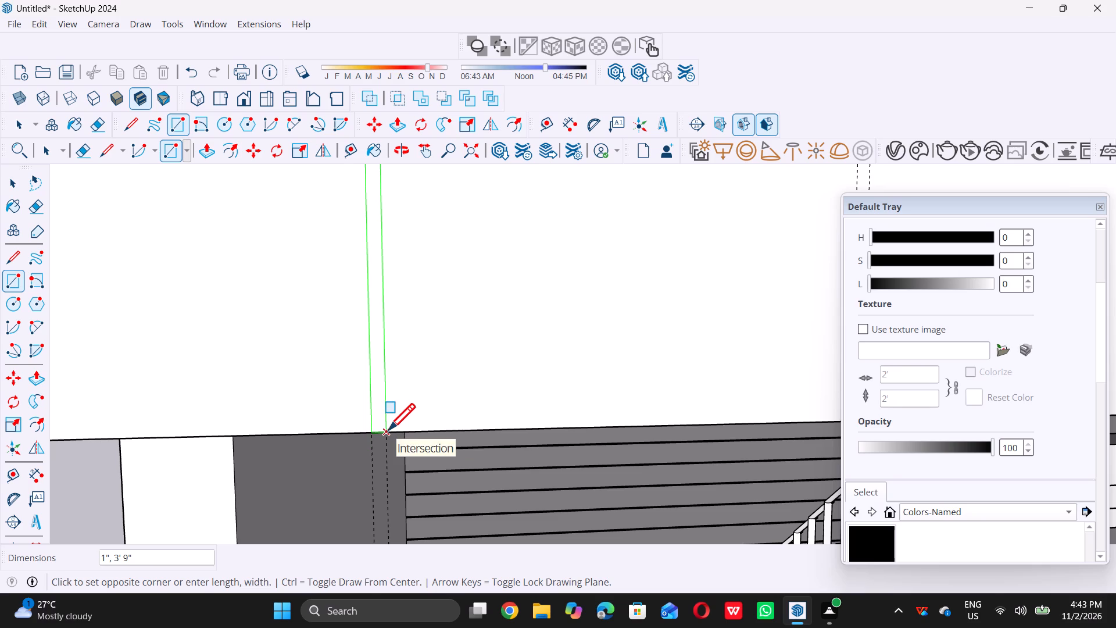
left_click(388, 430)
Draw a 1" by 3' 9" rectangle between the second pair of guides on the sign band and leave the Rectangle tool.
scroll(353, 446, "down", 12)
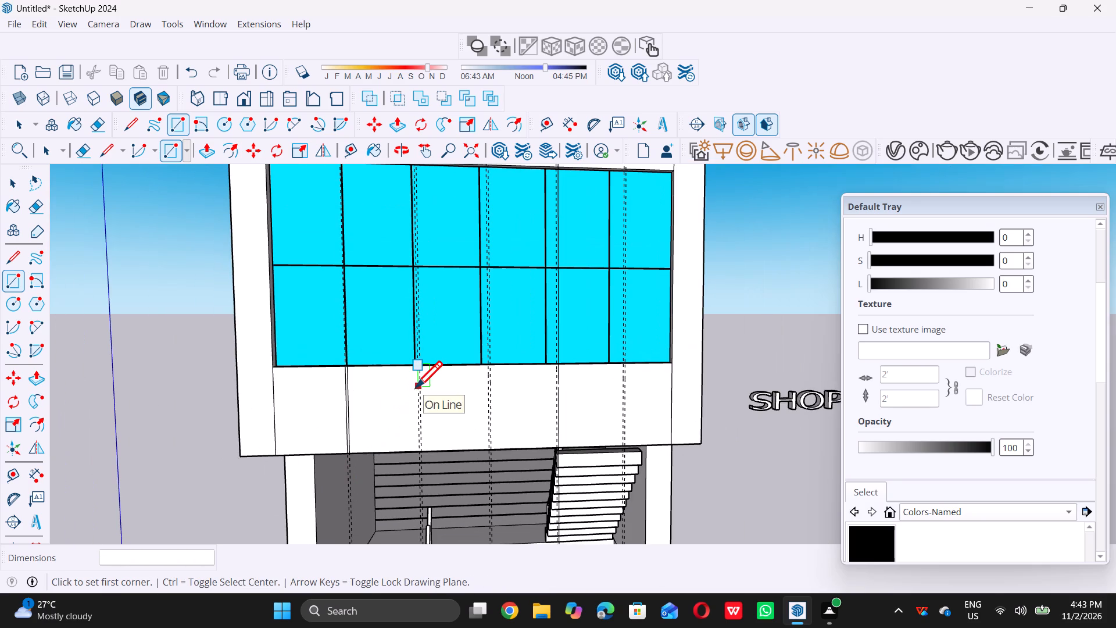
scroll(421, 373, "up", 4)
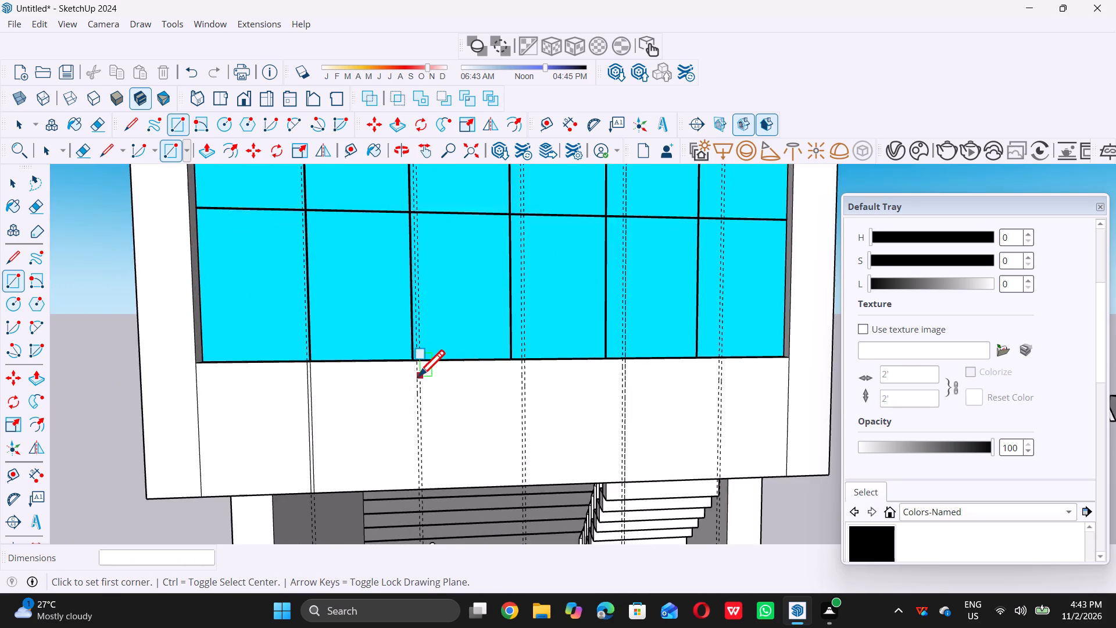
scroll(418, 376, "up", 17)
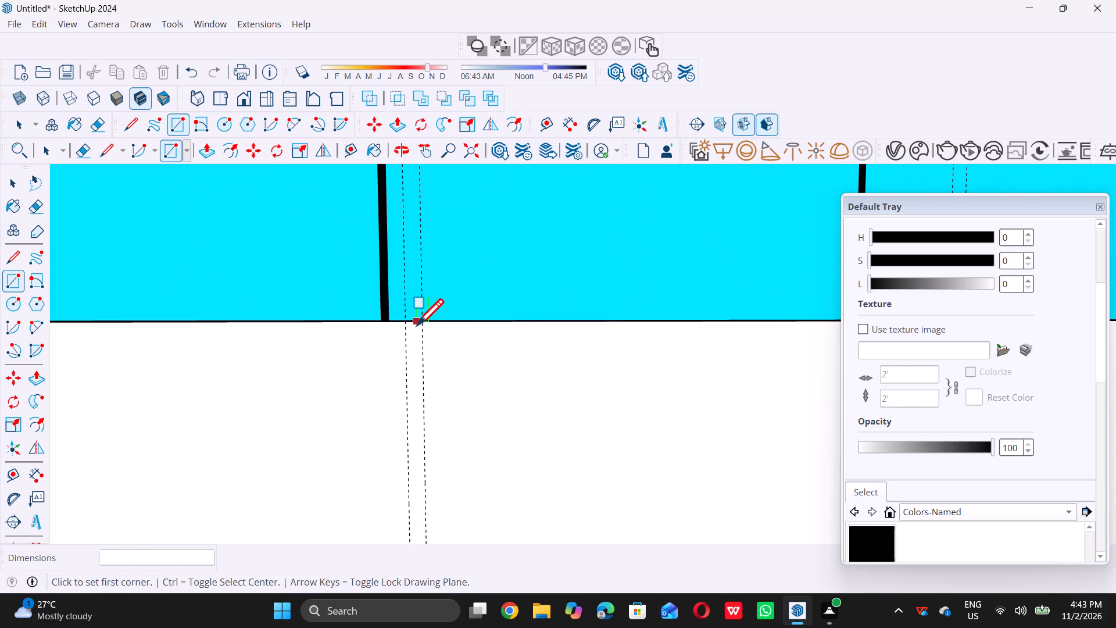
left_click(407, 323)
scroll(407, 323, "down", 6)
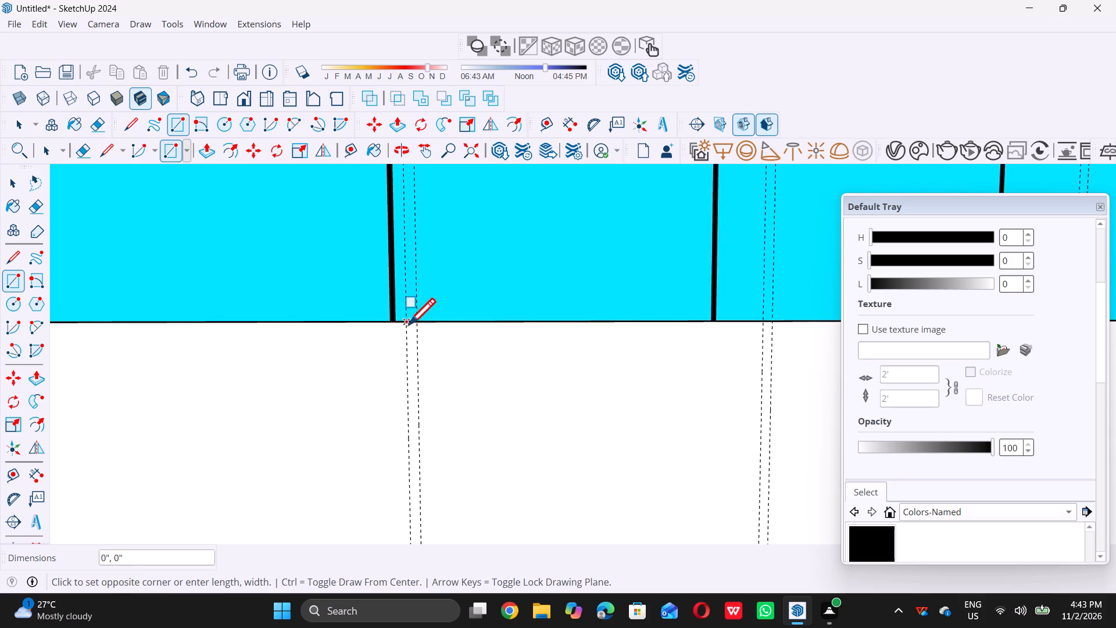
scroll(409, 324, "down", 15)
scroll(412, 429, "up", 6)
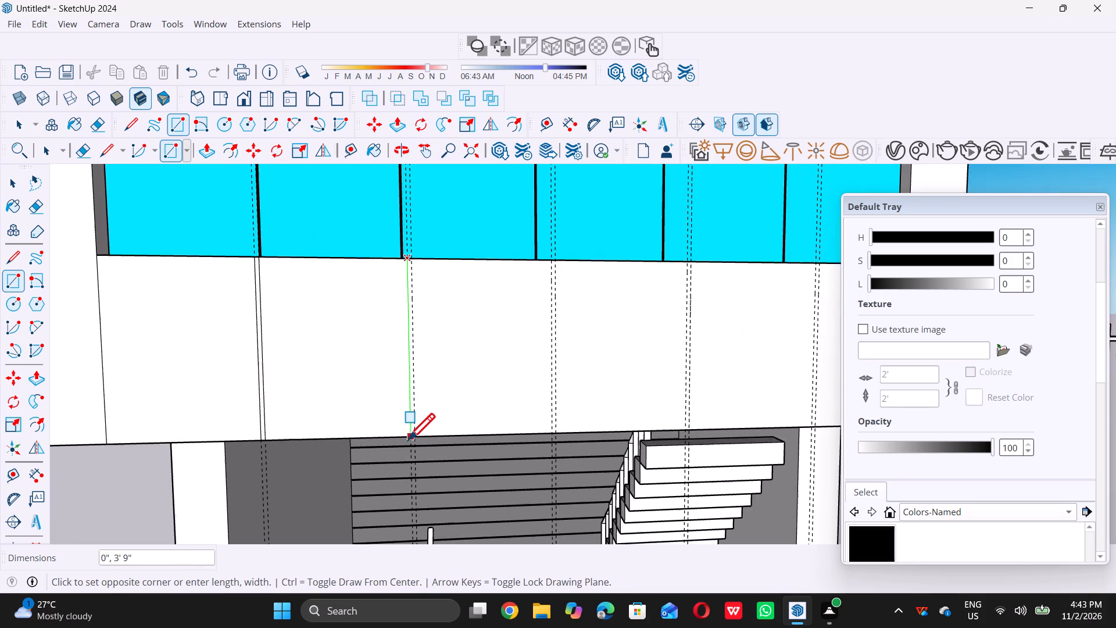
scroll(414, 438, "up", 5)
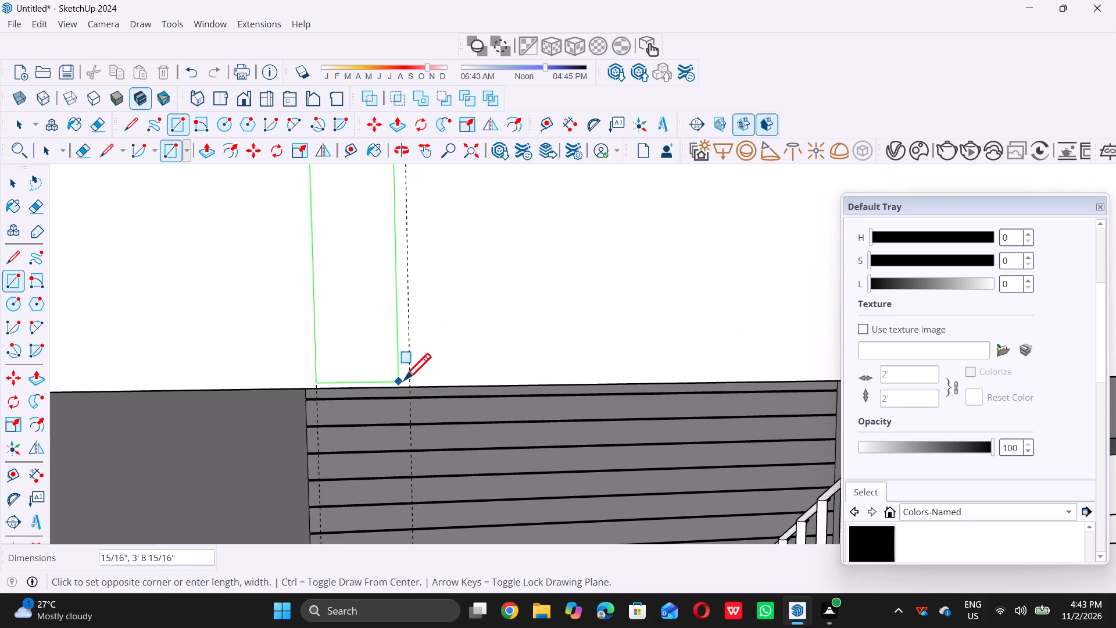
double_click(412, 383)
scroll(374, 387, "down", 3)
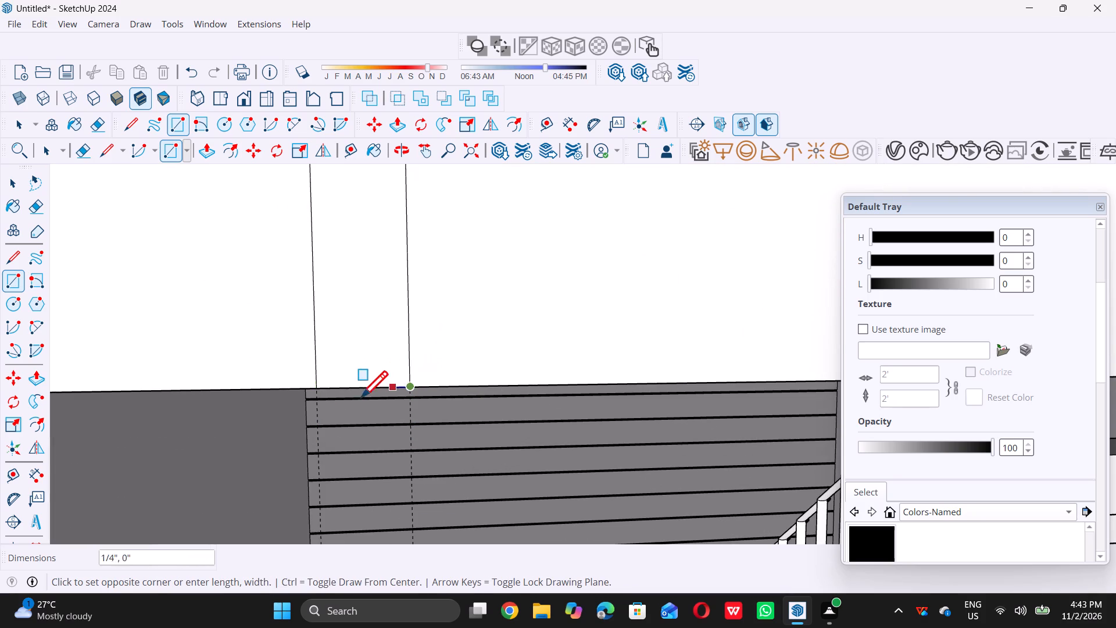
scroll(361, 397, "down", 13)
scroll(425, 365, "up", 5)
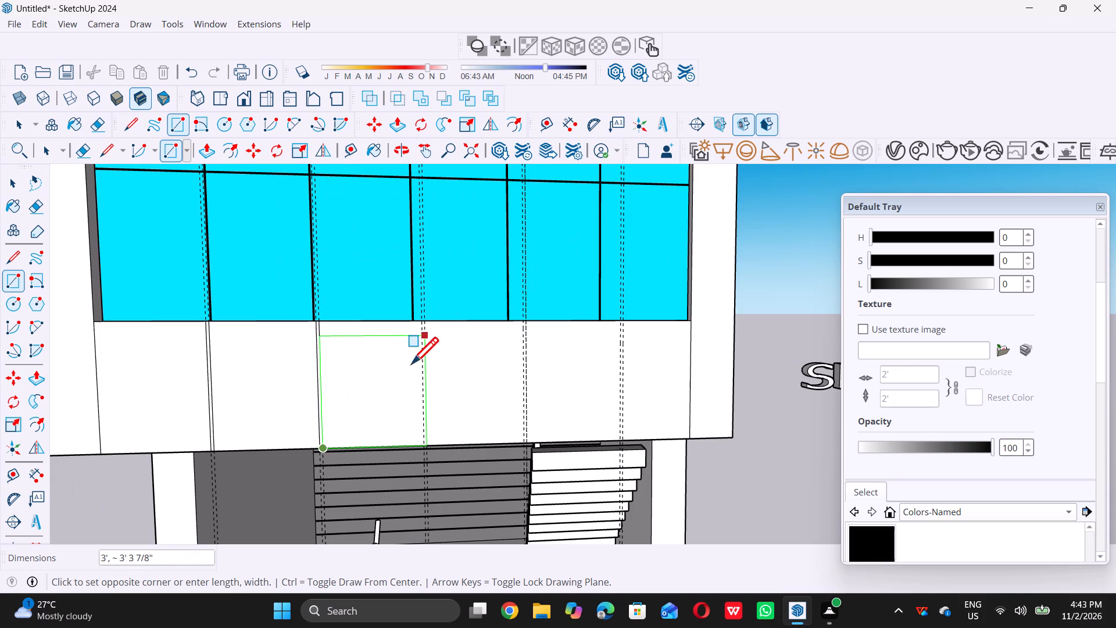
key("space")
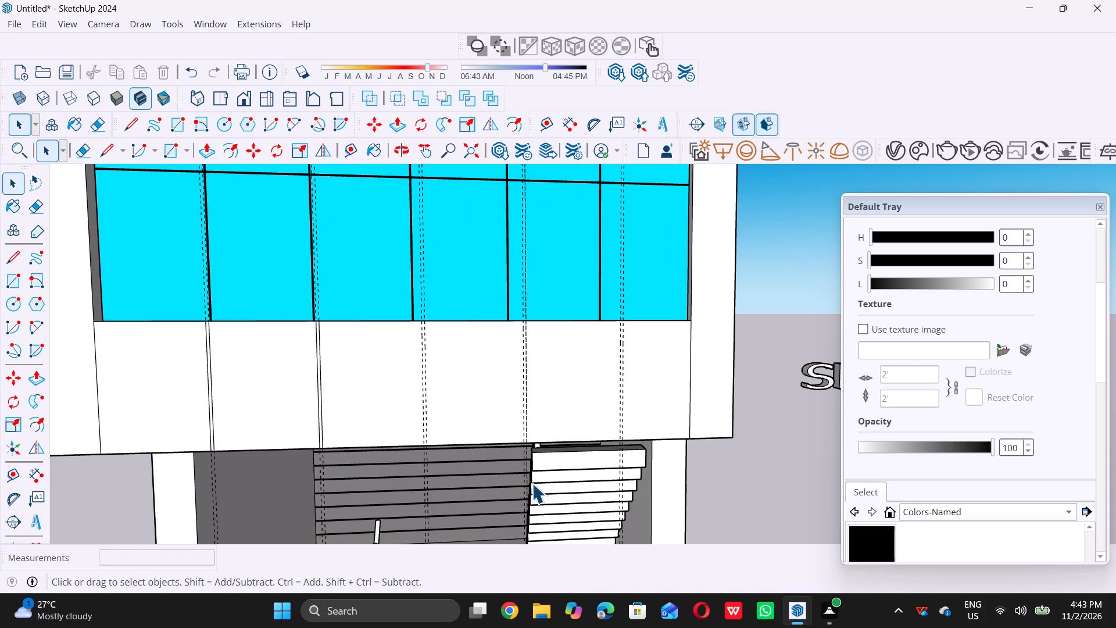
Draw a 1" by 3' 9" rectangle between the third pair of guides, from the sign band's top edge to its bottom edge.
key("r")
scroll(406, 324, "up", 5)
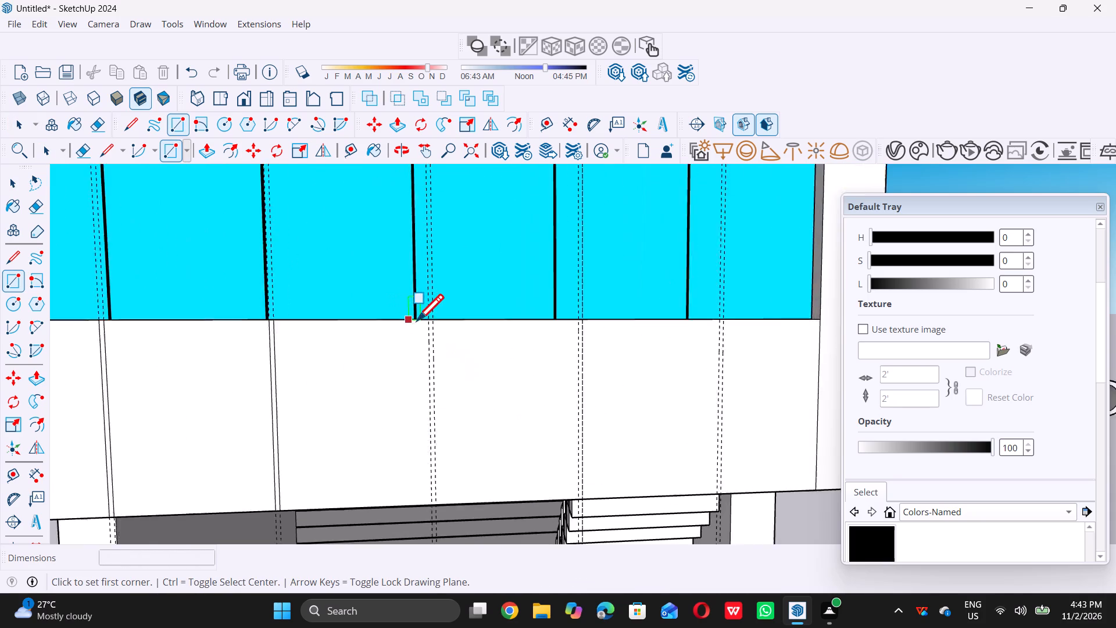
scroll(427, 329, "up", 4)
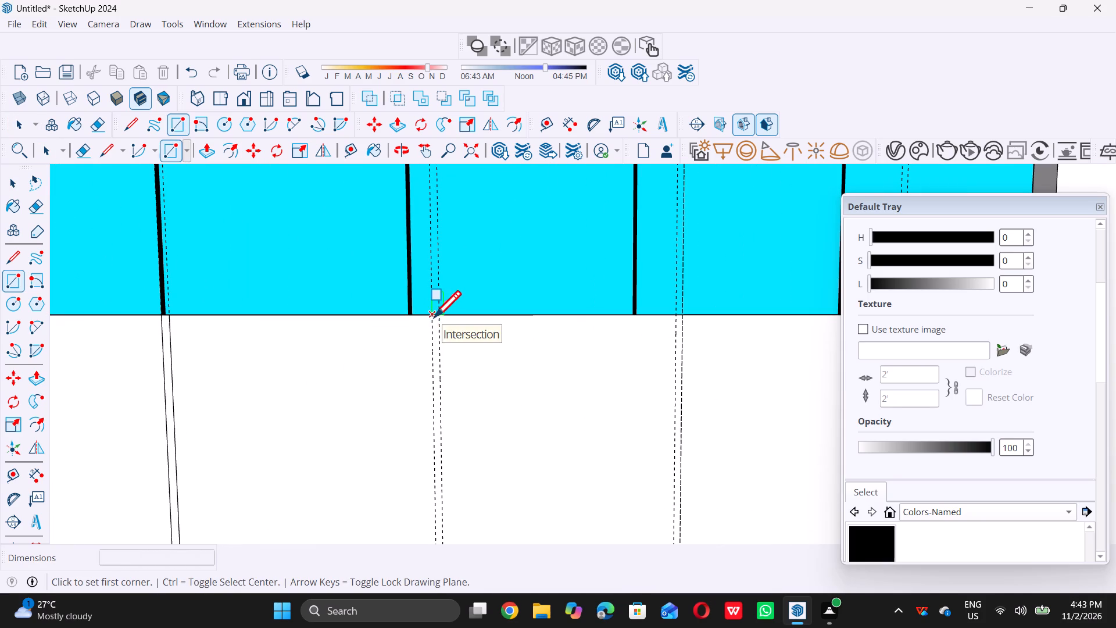
scroll(434, 320, "up", 4)
triple_click(434, 313)
scroll(430, 315, "down", 2)
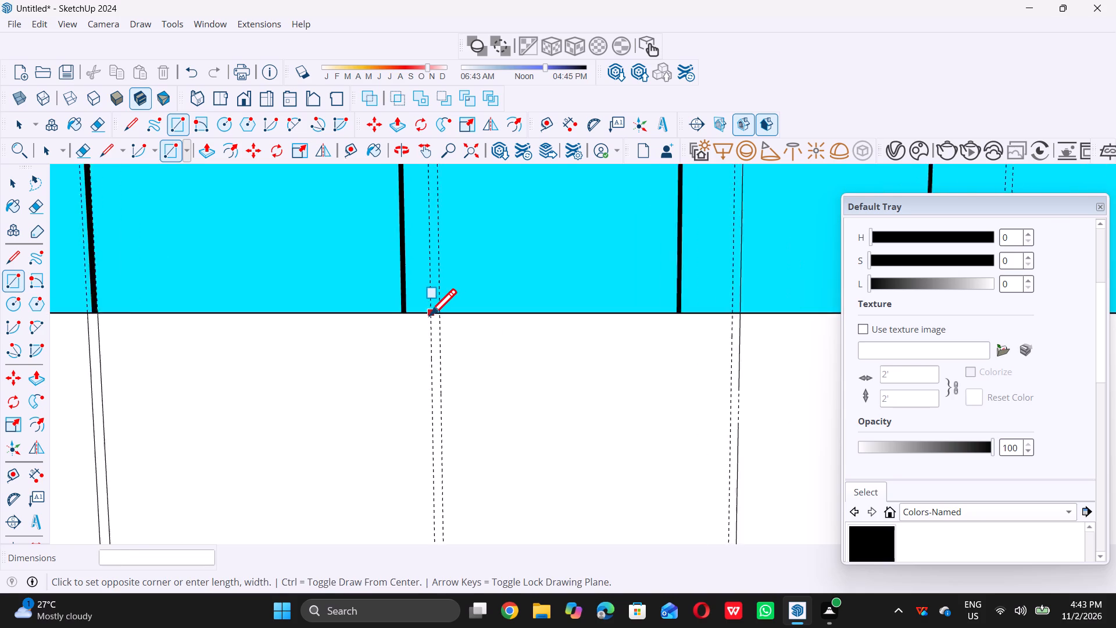
scroll(430, 315, "down", 10)
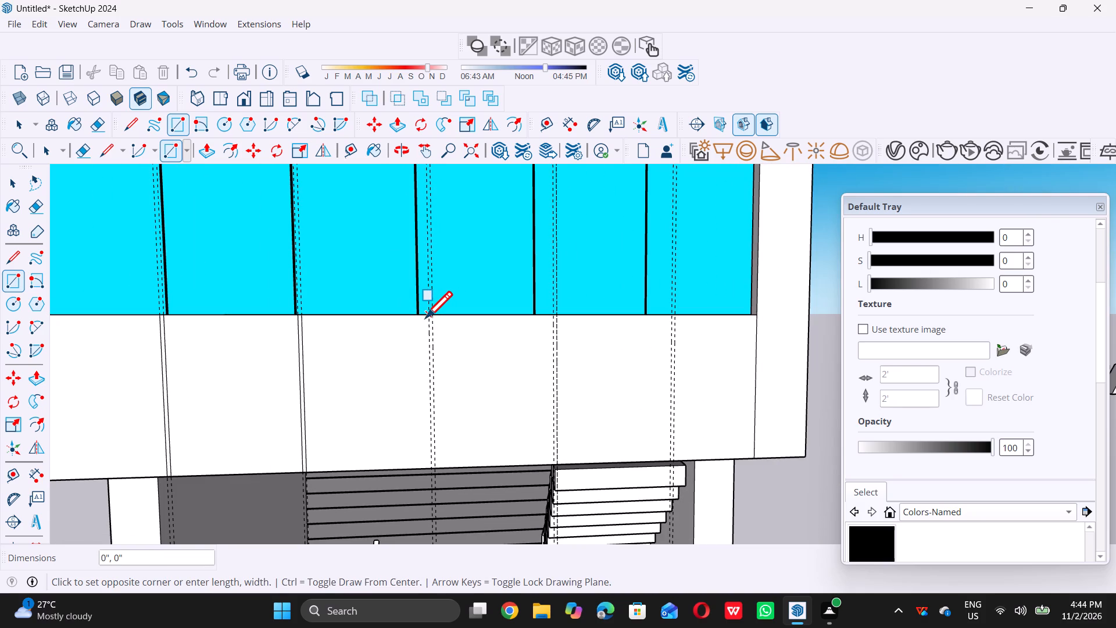
scroll(425, 317, "down", 4)
scroll(450, 420, "up", 5)
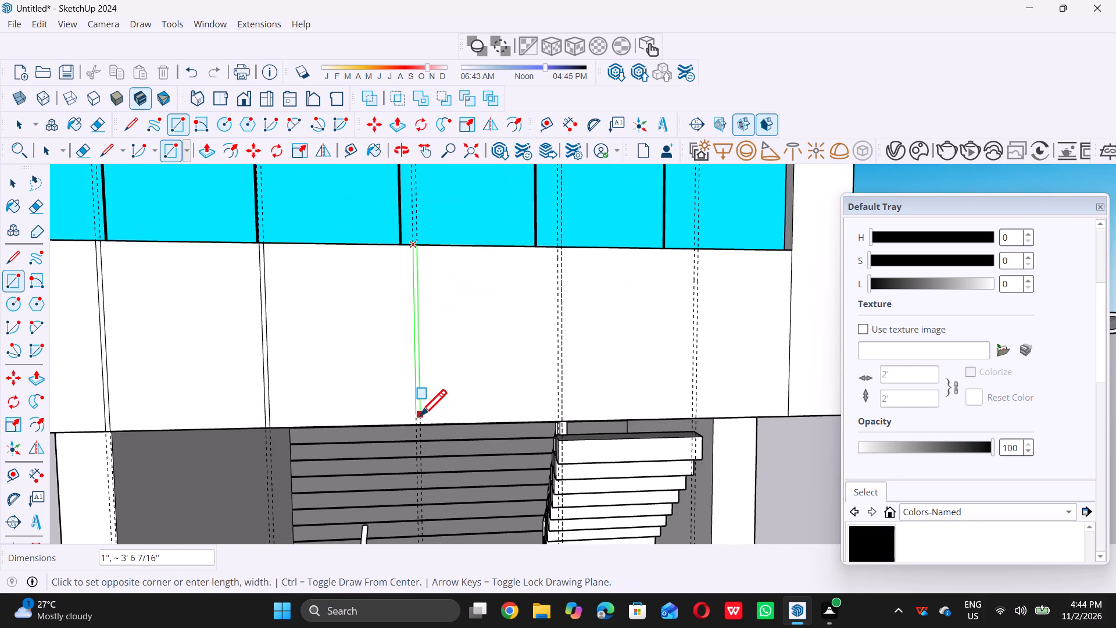
scroll(420, 416, "up", 6)
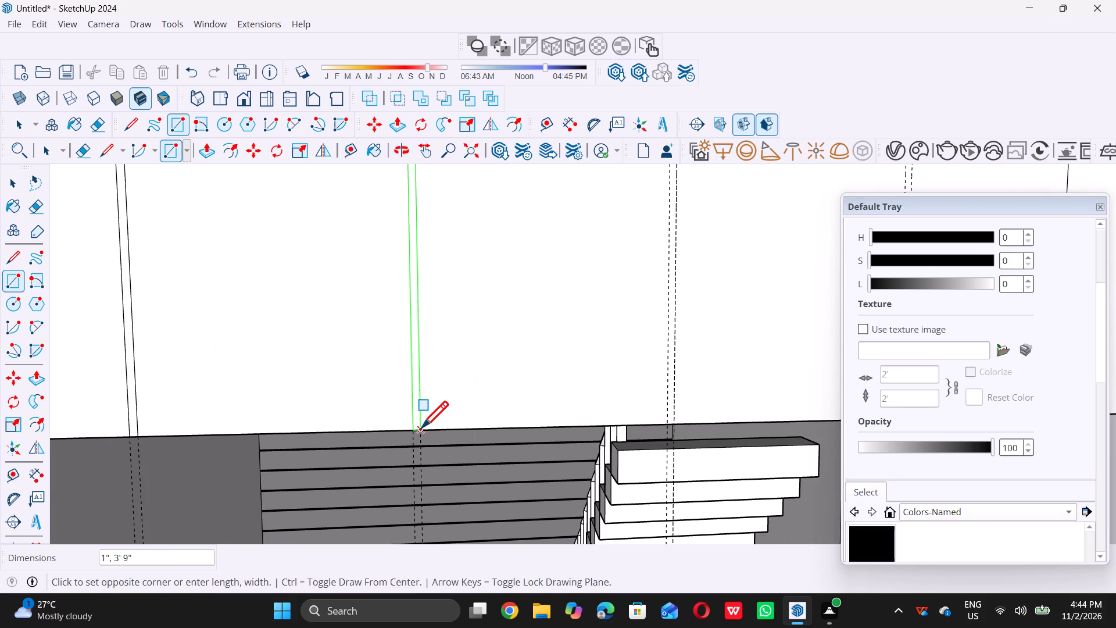
left_click(421, 427)
Draw a 1" by 3' 9" rectangle between the fourth pair of guides, from the sign band's top edge to its bottom edge.
scroll(412, 430, "down", 10)
scroll(471, 366, "up", 15)
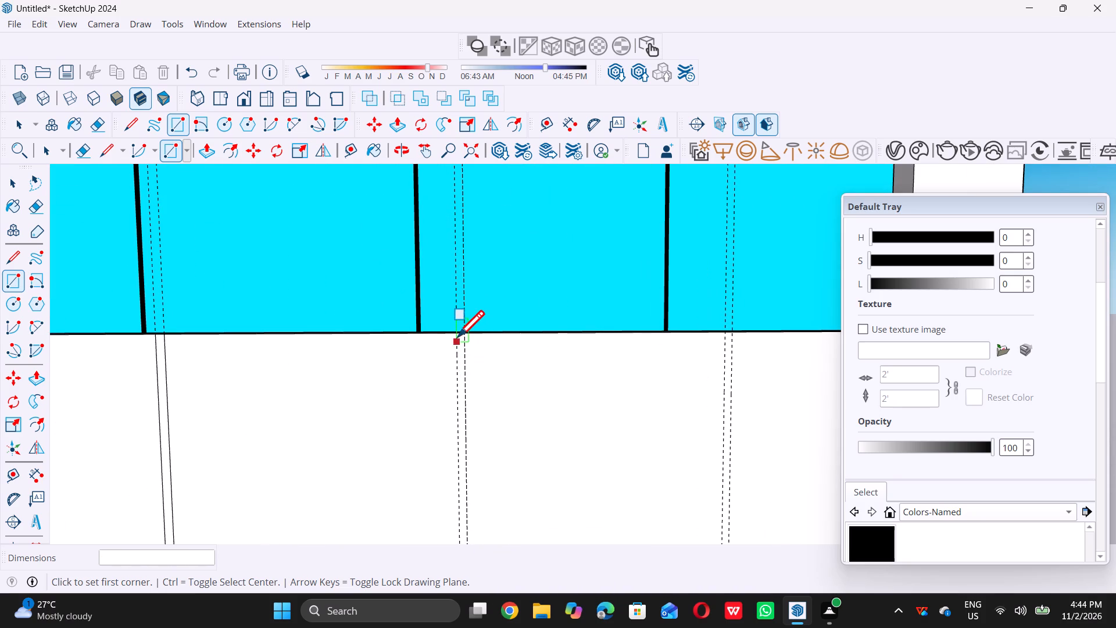
left_click(457, 331)
scroll(456, 333, "down", 12)
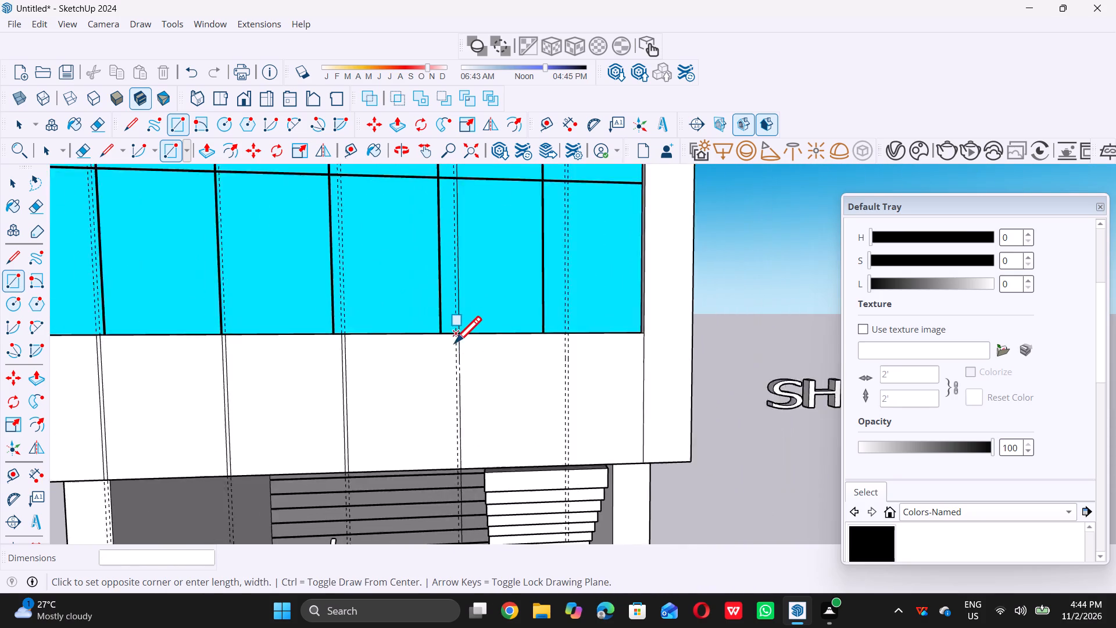
scroll(455, 342, "down", 1)
scroll(452, 430, "up", 15)
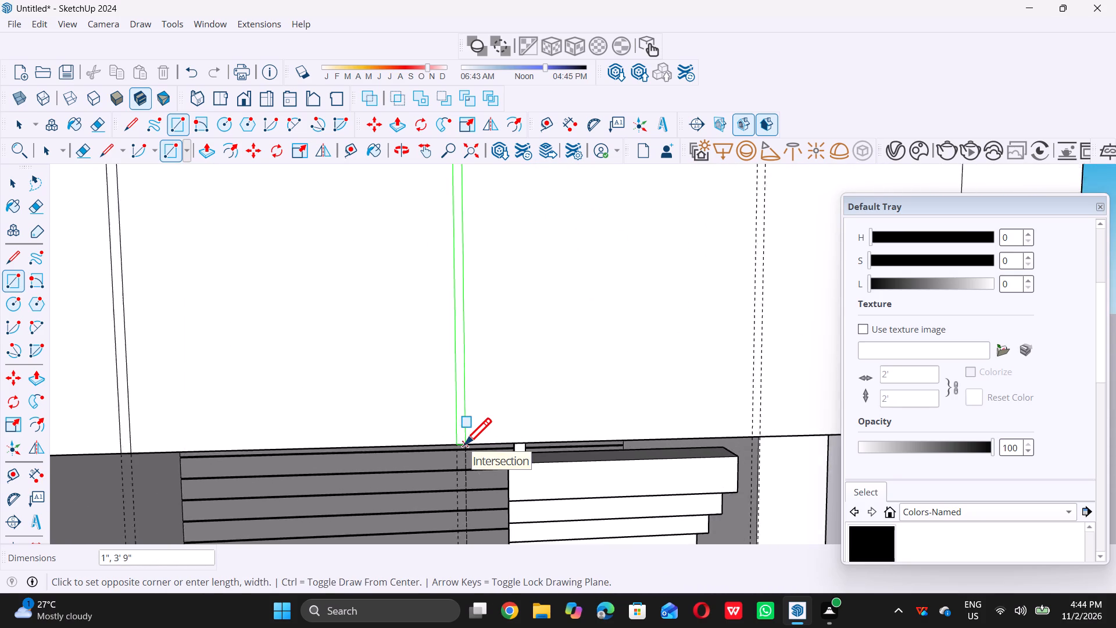
left_click(464, 444)
Draw a 1" by 3' 9" rectangle between the fifth pair of guides on the sign band and leave the Rectangle tool.
scroll(379, 420, "down", 9)
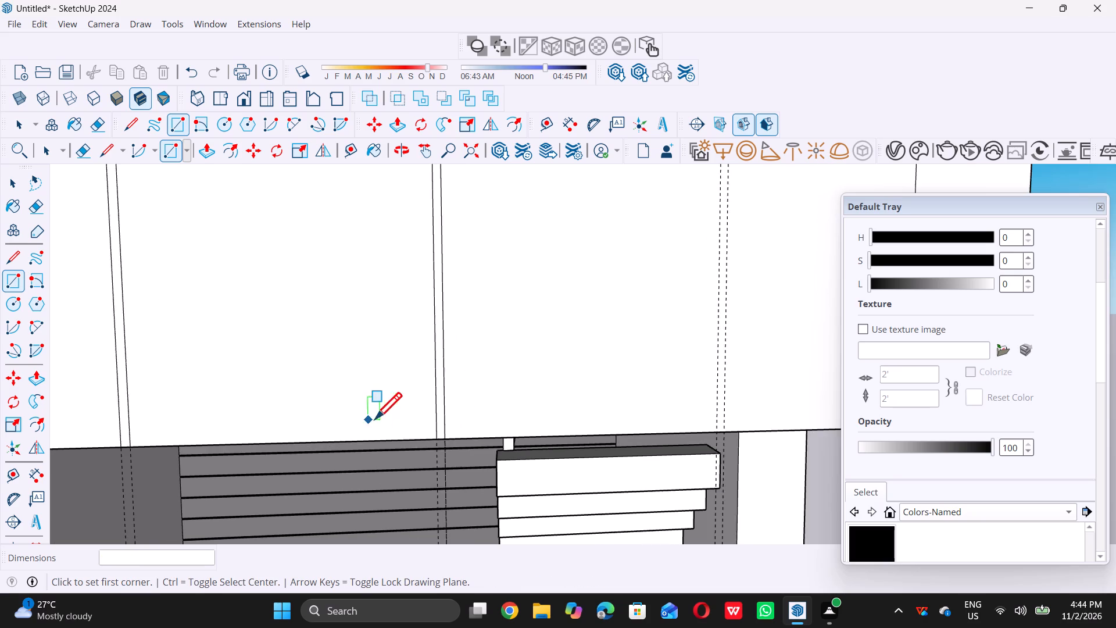
scroll(375, 419, "down", 10)
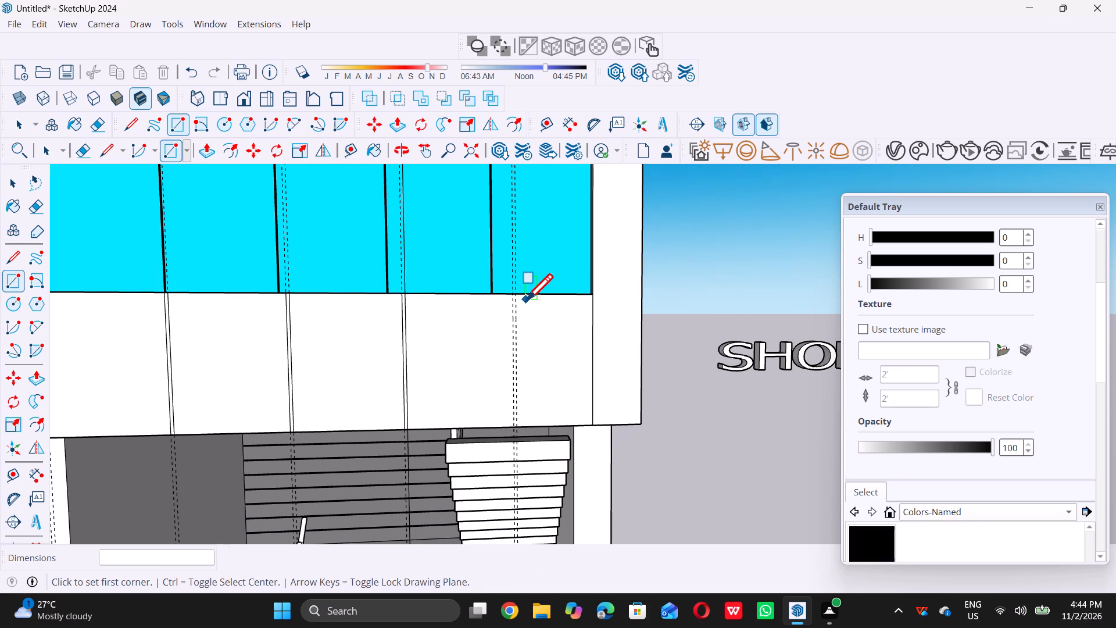
scroll(526, 300, "up", 13)
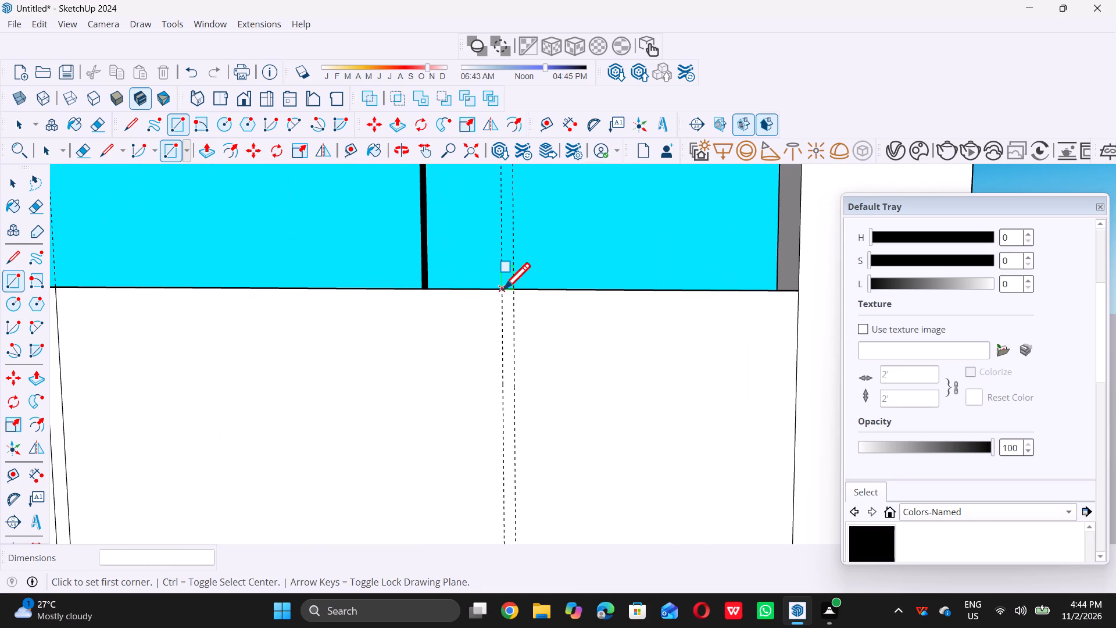
left_click(502, 288)
scroll(502, 289, "down", 5)
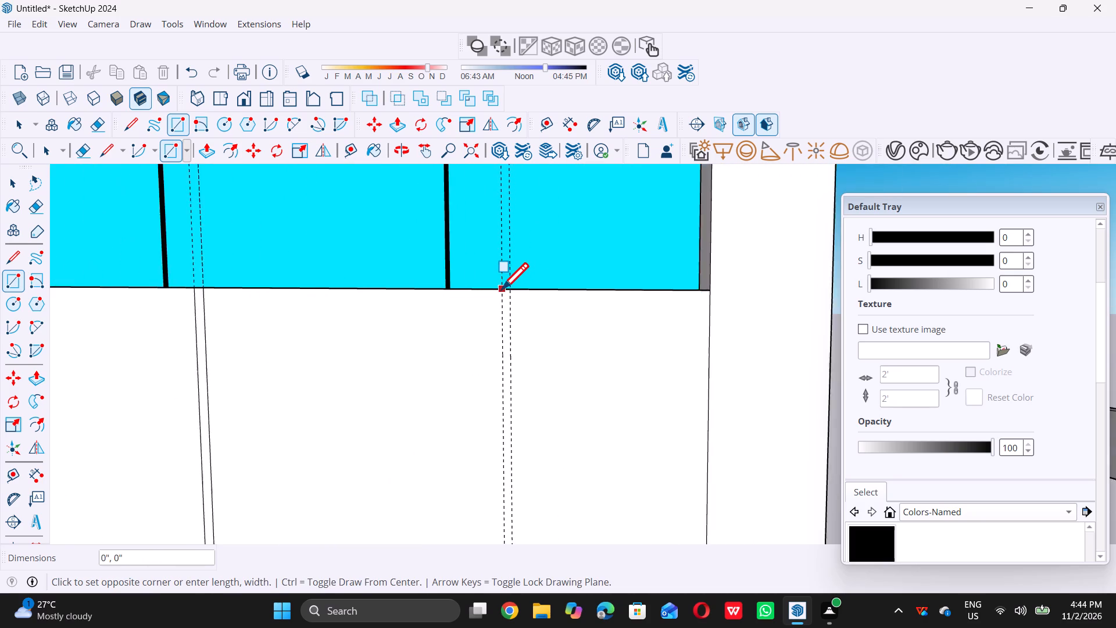
scroll(502, 289, "down", 13)
scroll(499, 381, "up", 7)
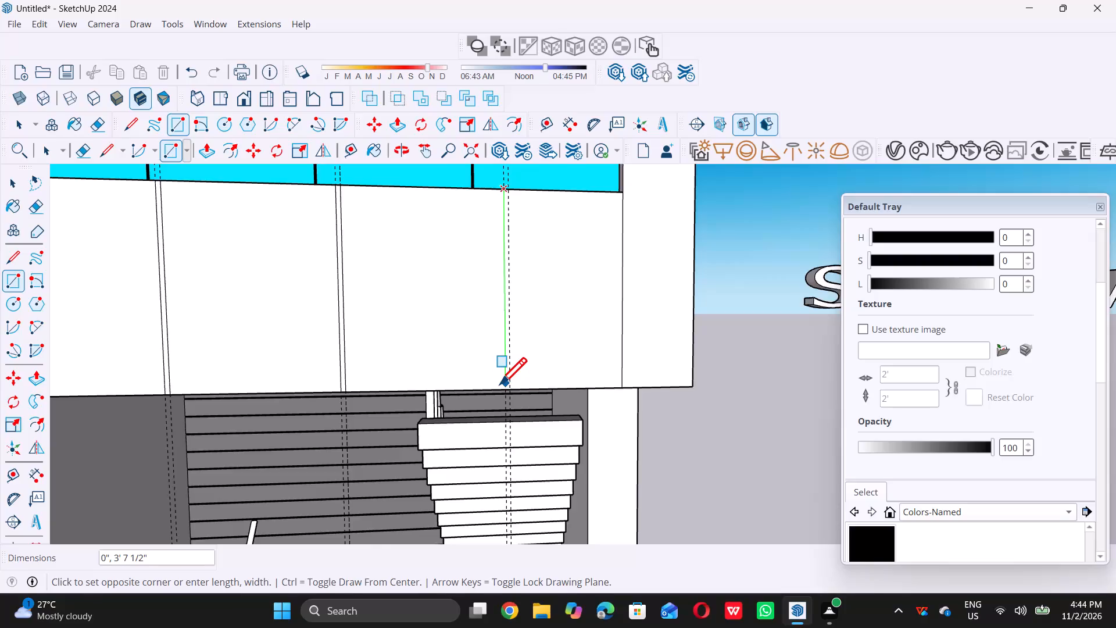
scroll(500, 384, "up", 10)
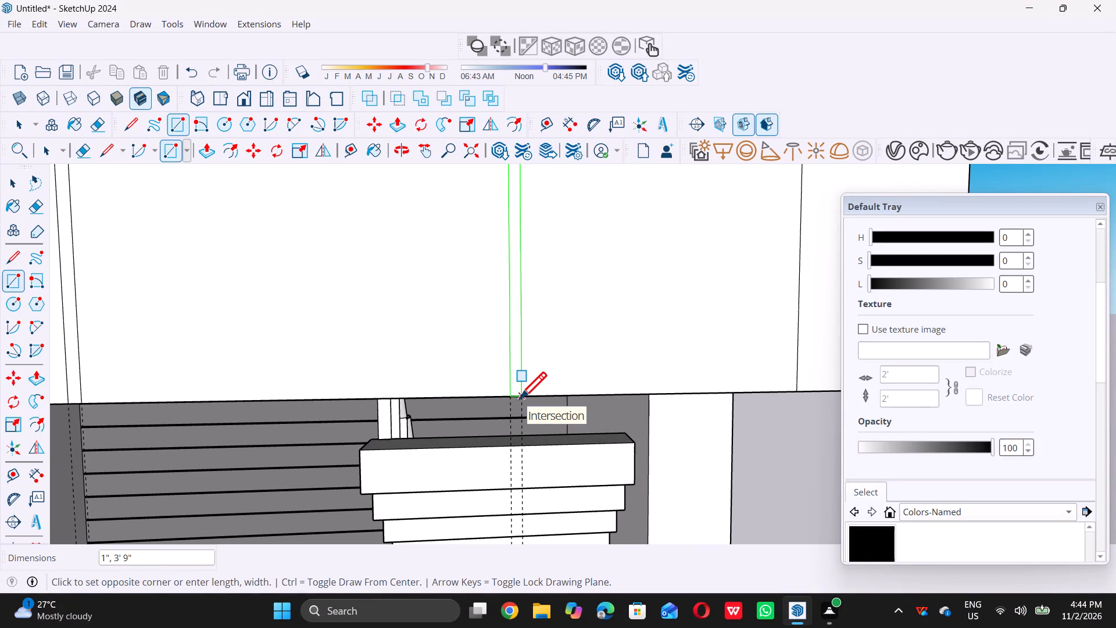
double_click(520, 398)
key("space")
Examine the white wall band between the lowest two window rows, where the guide pairs cross it.
scroll(521, 397, "down", 8)
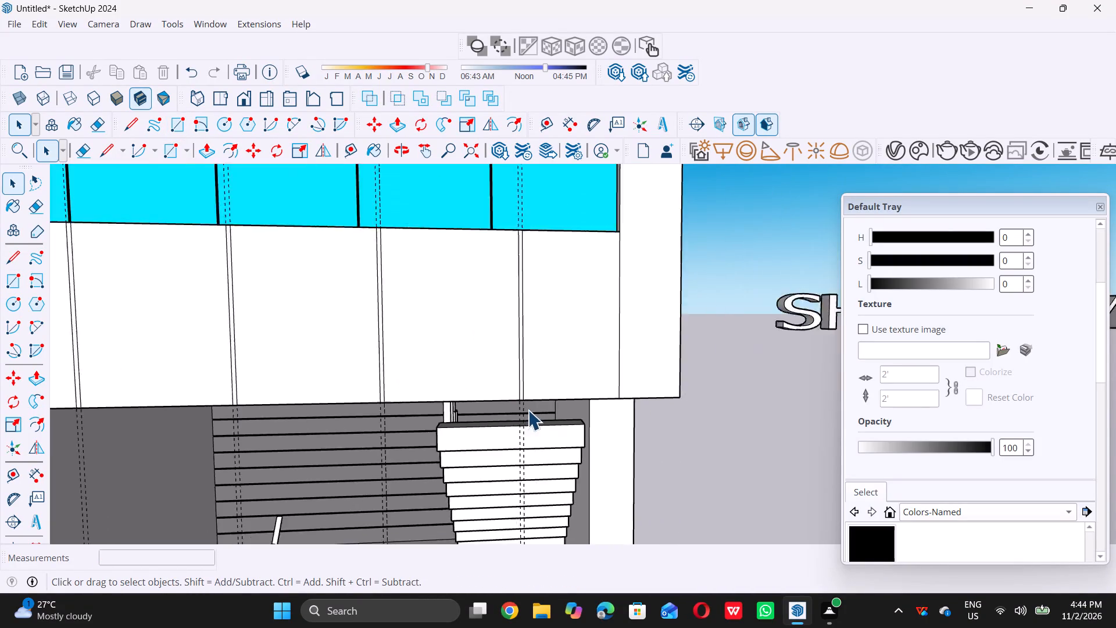
scroll(528, 410, "down", 17)
scroll(498, 336, "up", 5)
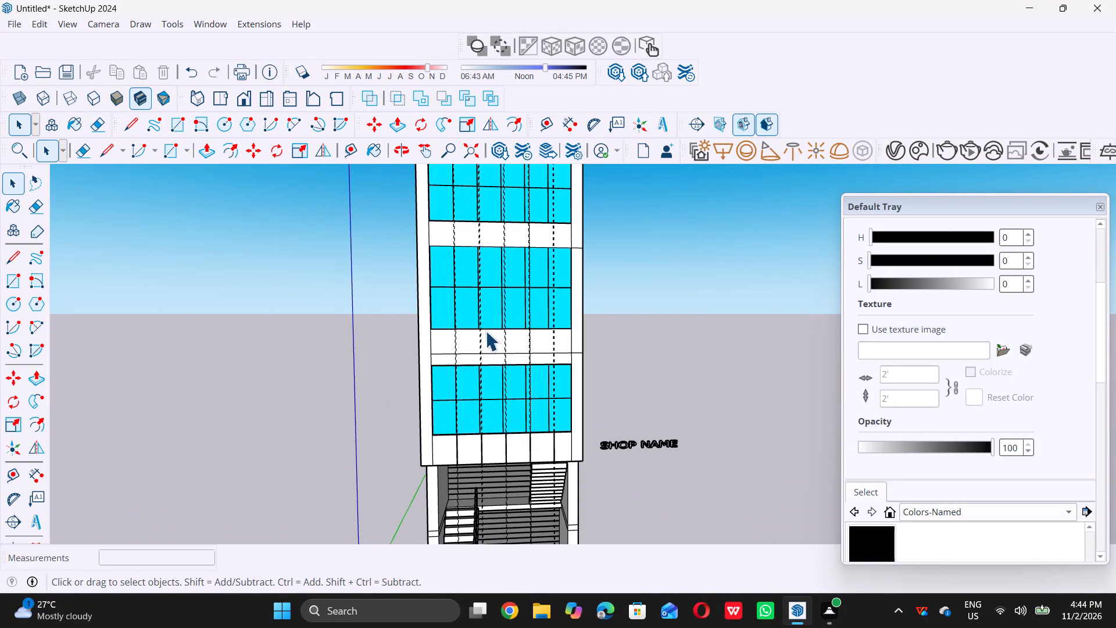
scroll(453, 326, "up", 9)
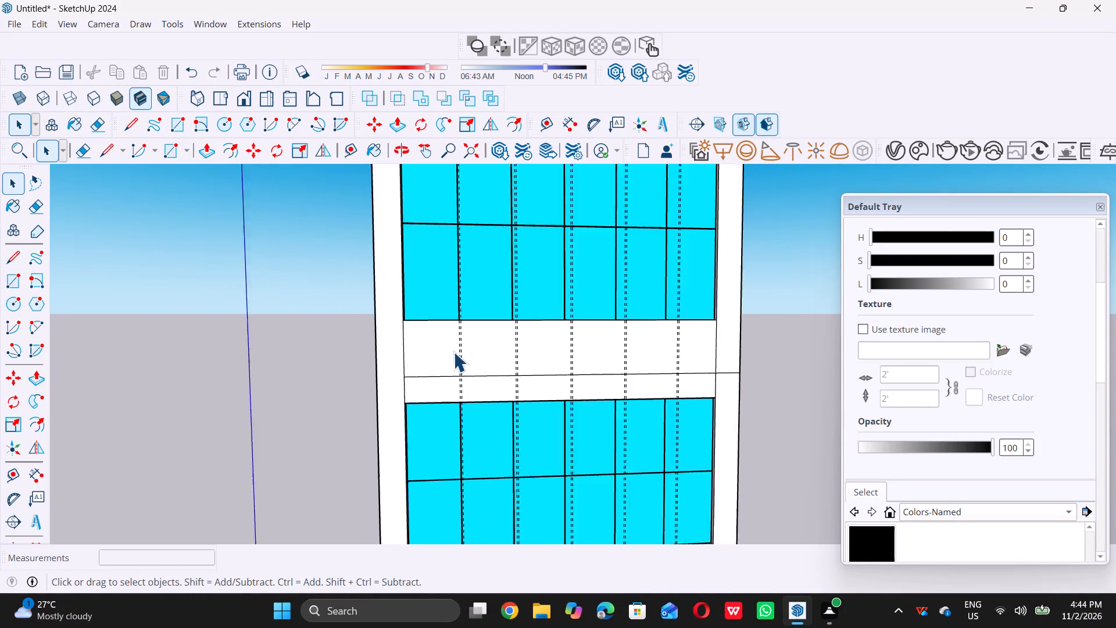
scroll(453, 352, "up", 7)
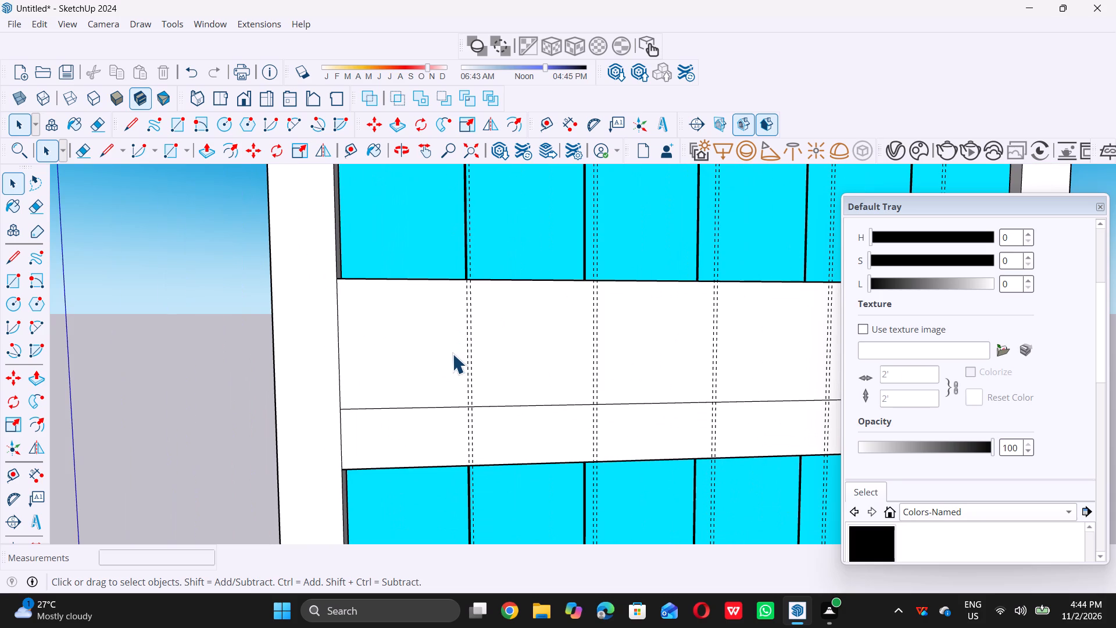
scroll(453, 357, "down", 17)
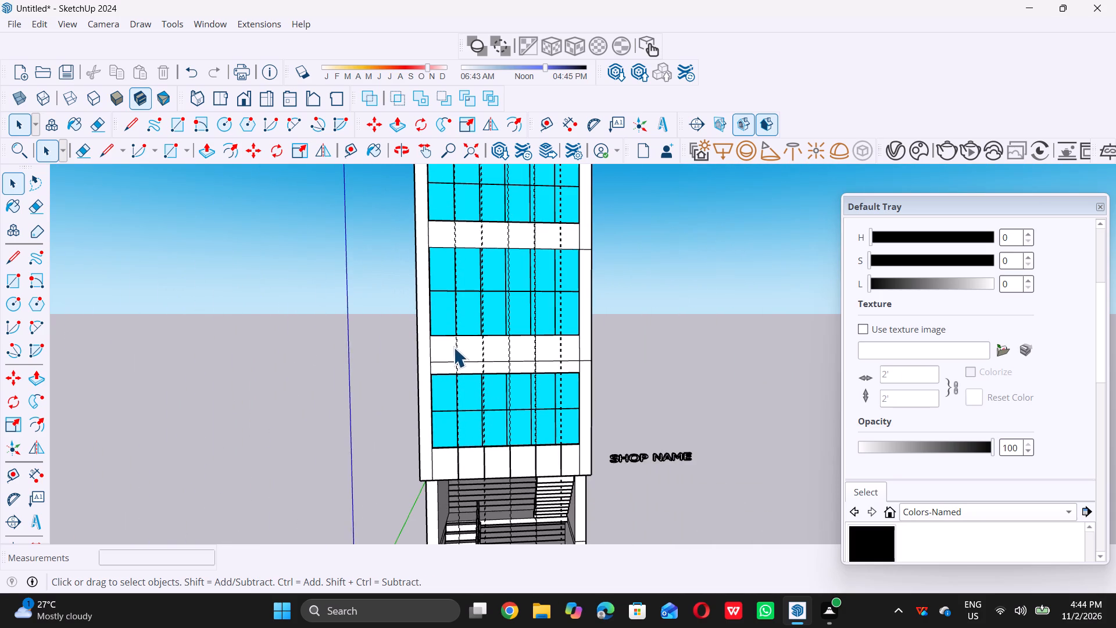
scroll(452, 351, "up", 15)
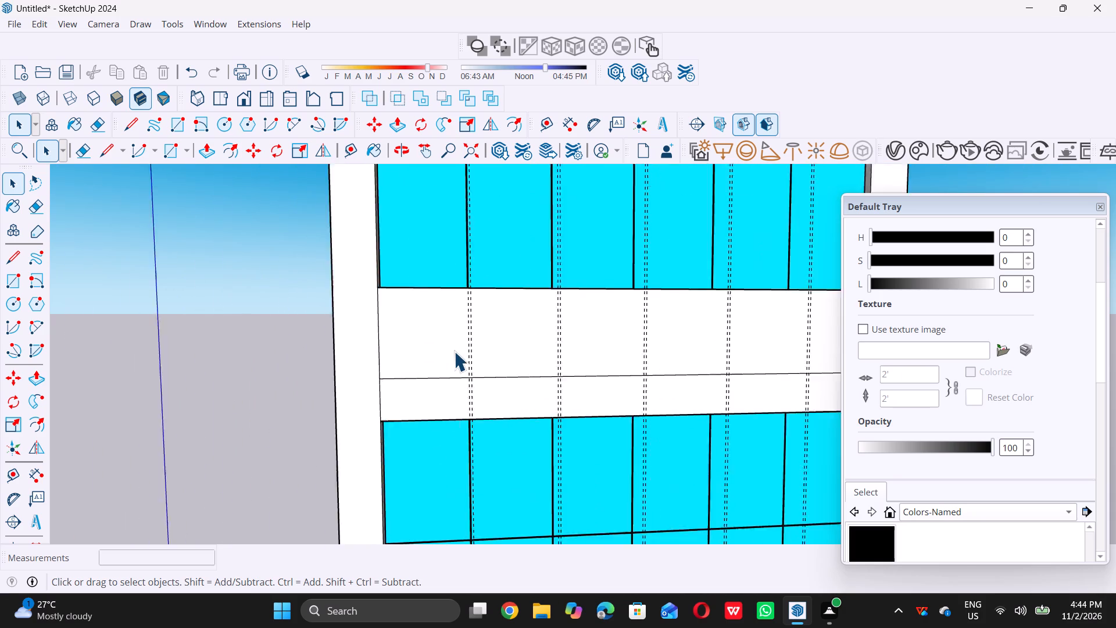
Draw a 1" by 4' 5" rectangle between the first pair of guides on the white band between the lowest two window rows, from top edge to bottom edge.
key("r")
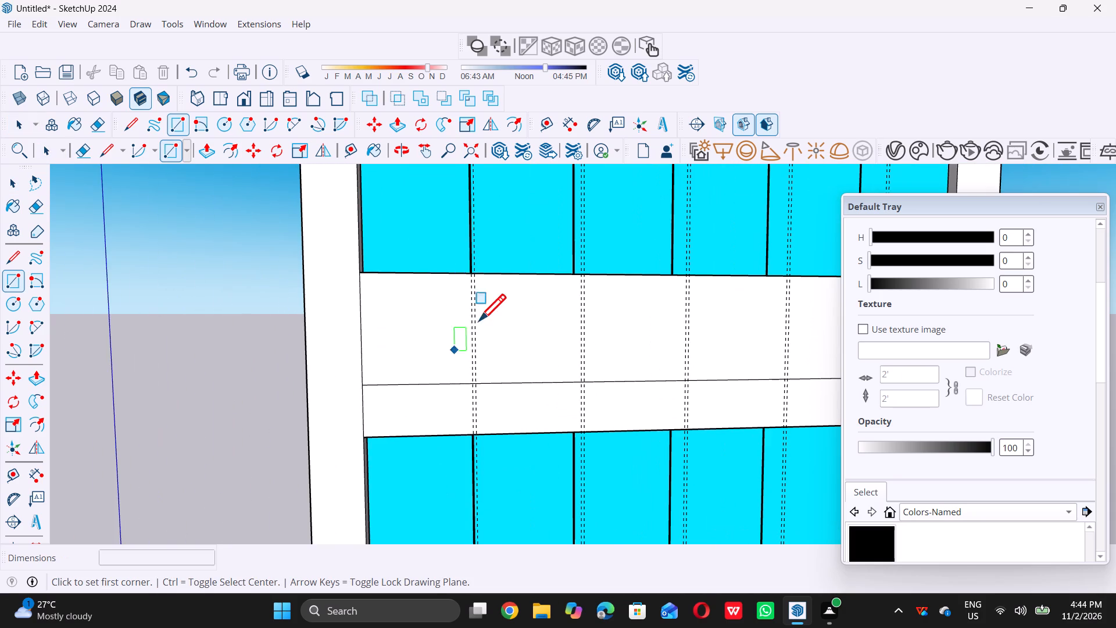
scroll(476, 273, "up", 11)
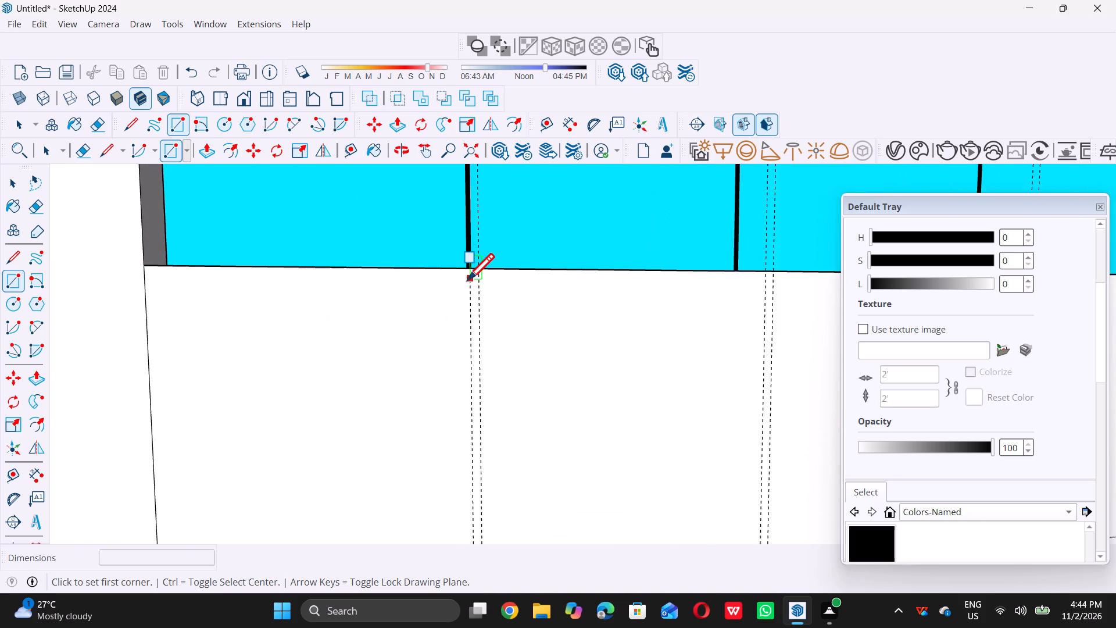
scroll(467, 280, "up", 8)
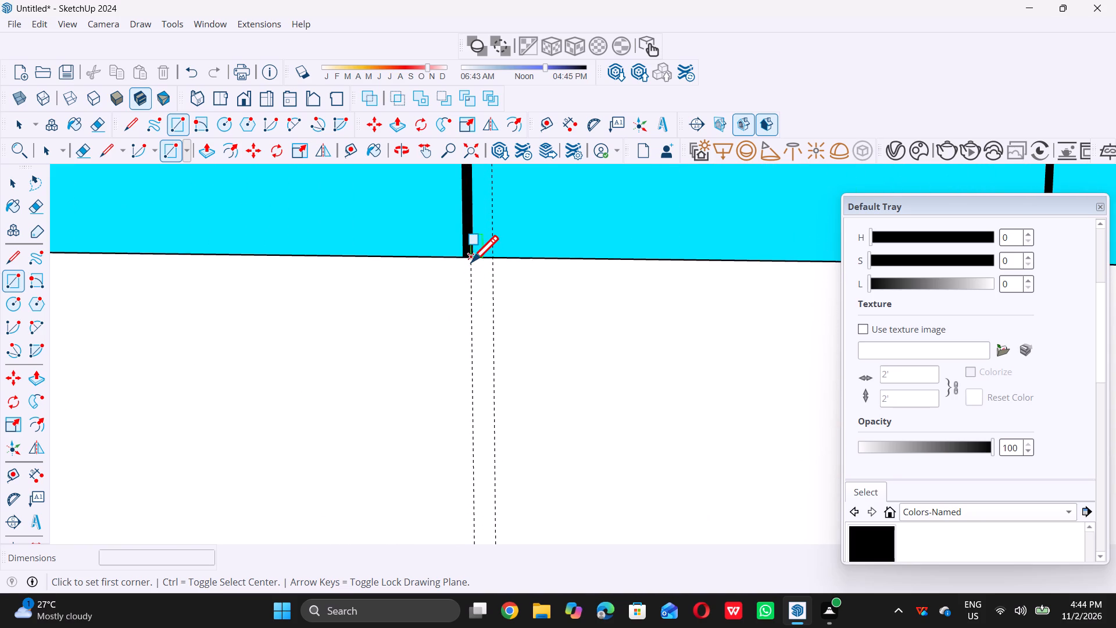
left_click(471, 259)
scroll(471, 259, "down", 15)
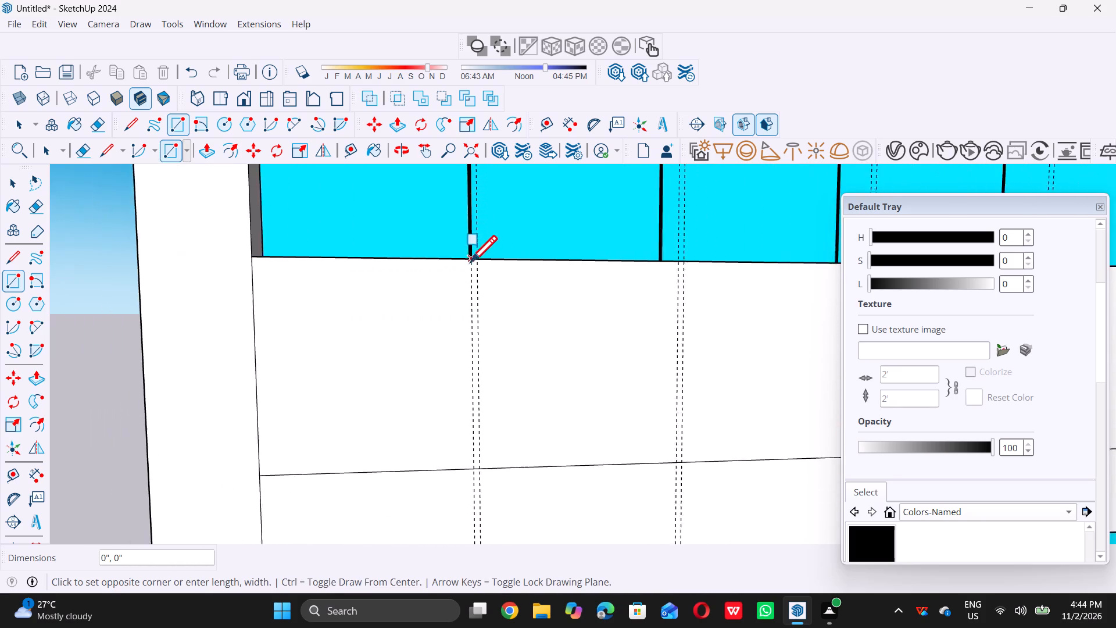
scroll(470, 262, "down", 8)
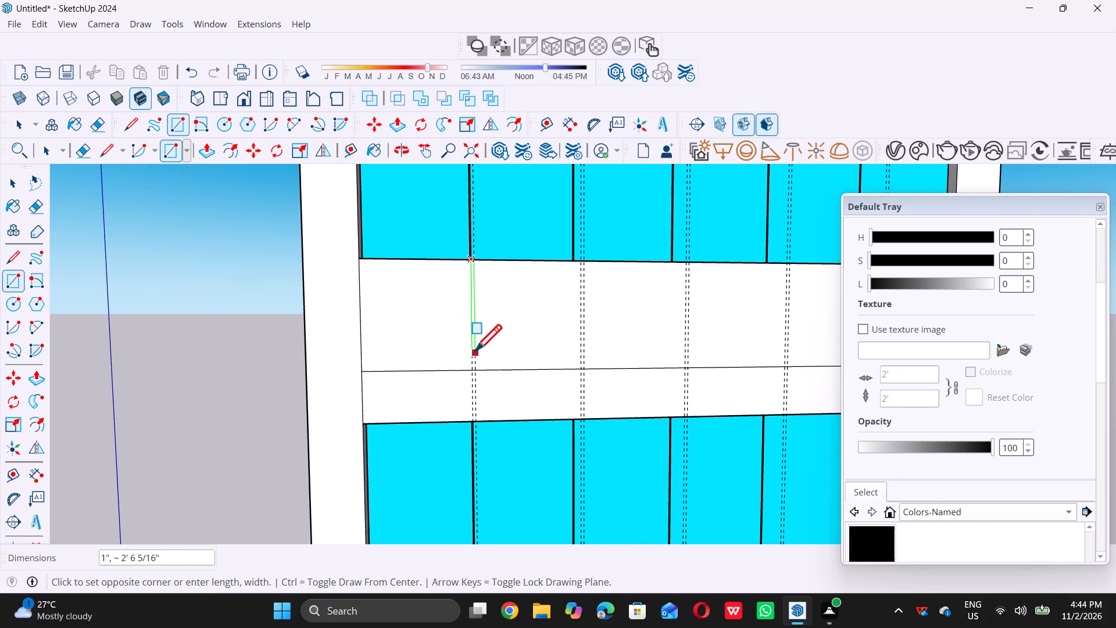
scroll(477, 411, "up", 11)
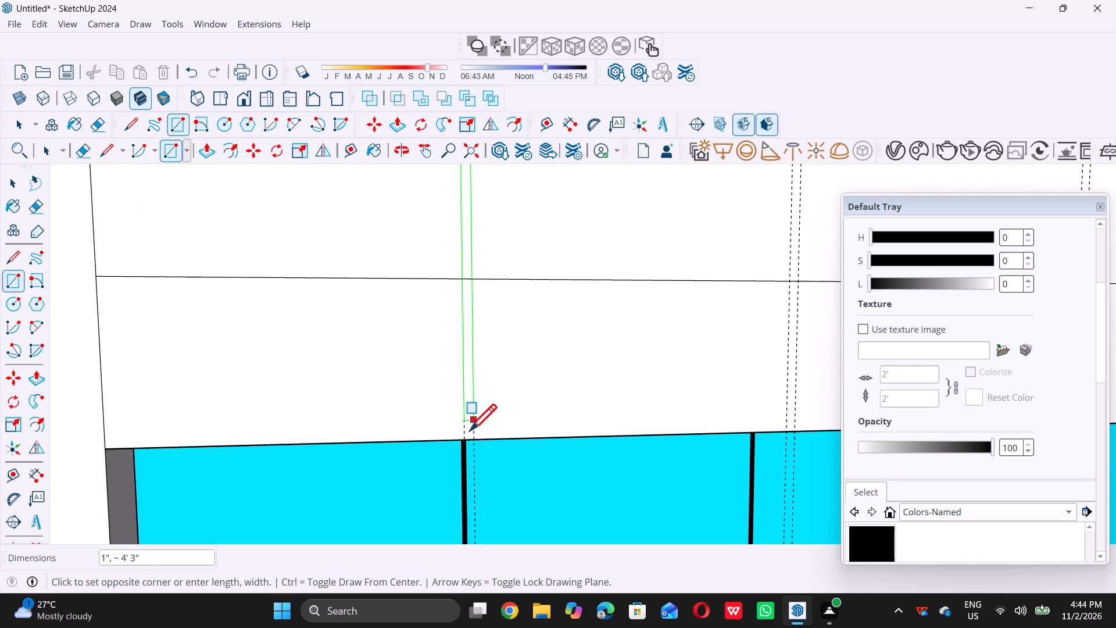
double_click(477, 441)
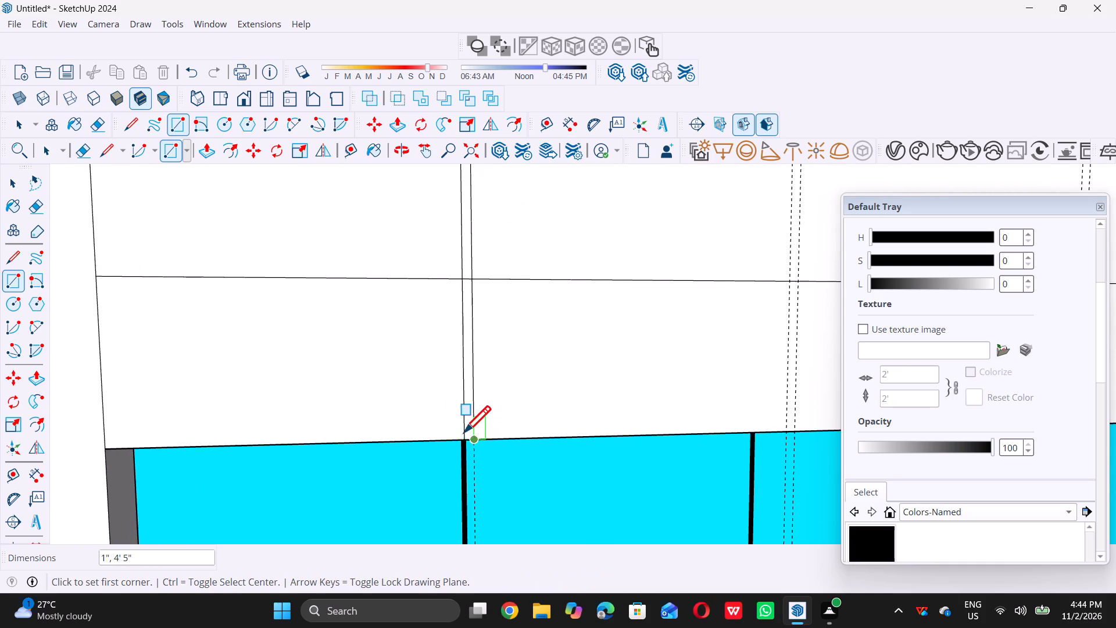
Draw a 1" by 4' 5" rectangle between the second pair of guides, from the wall band's bottom edge to its top edge.
scroll(356, 444, "down", 6)
scroll(635, 433, "up", 5)
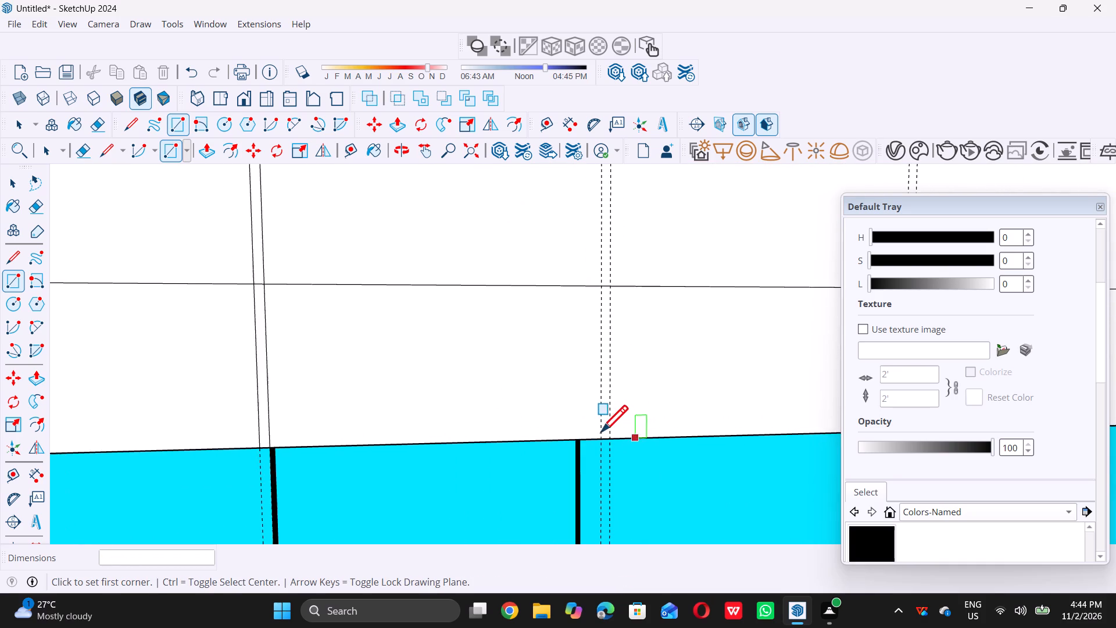
scroll(600, 430, "up", 4)
left_click(599, 443)
scroll(598, 442, "down", 1)
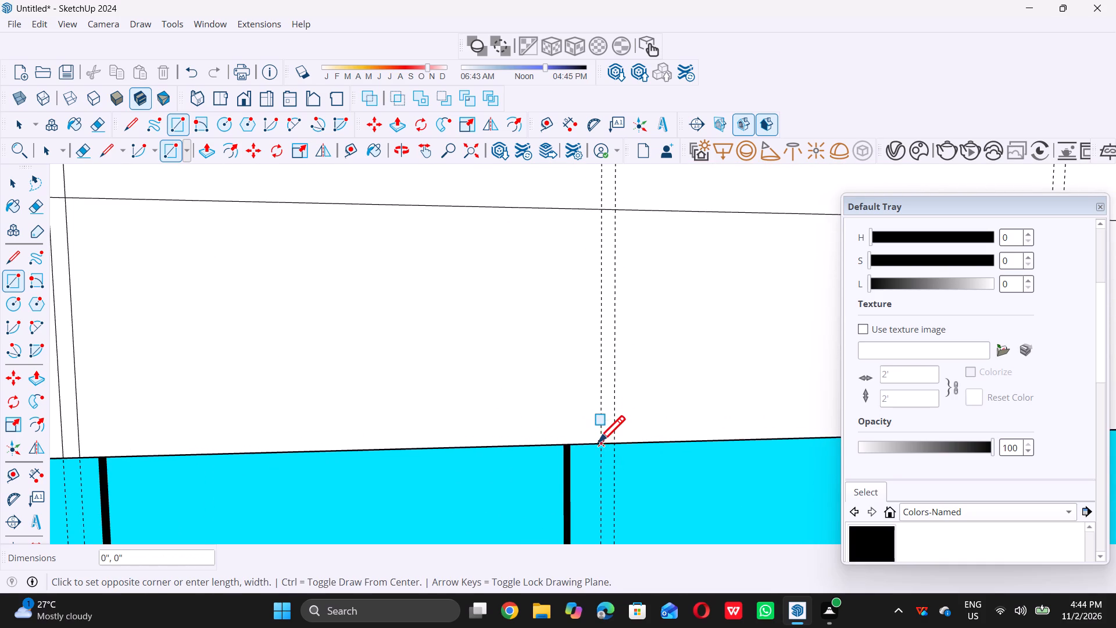
scroll(598, 442, "down", 16)
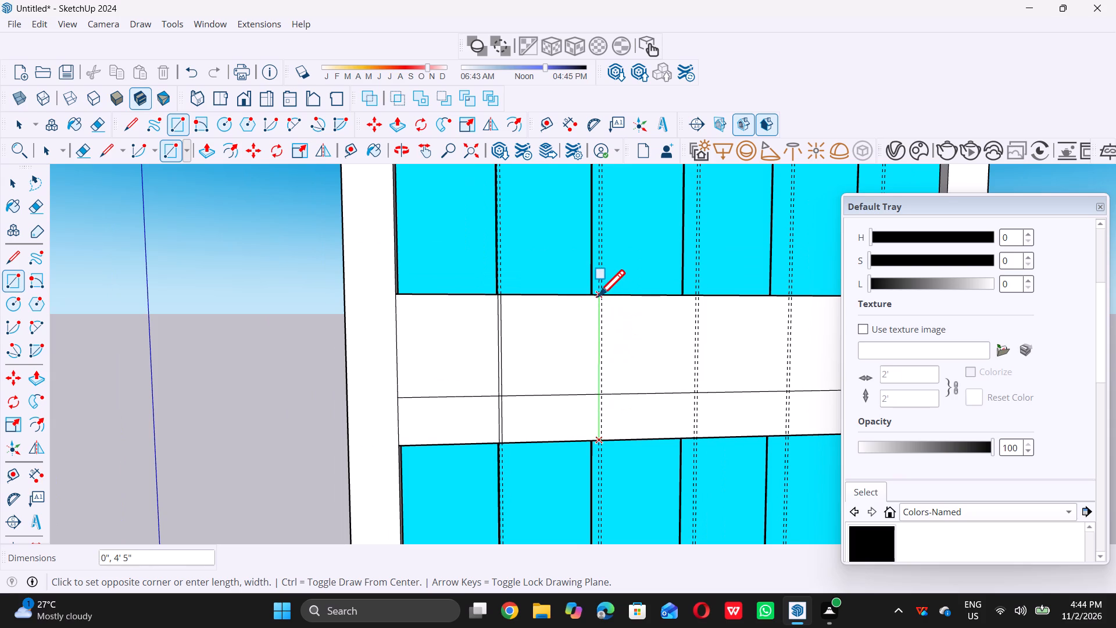
scroll(598, 296, "up", 8)
left_click(606, 292)
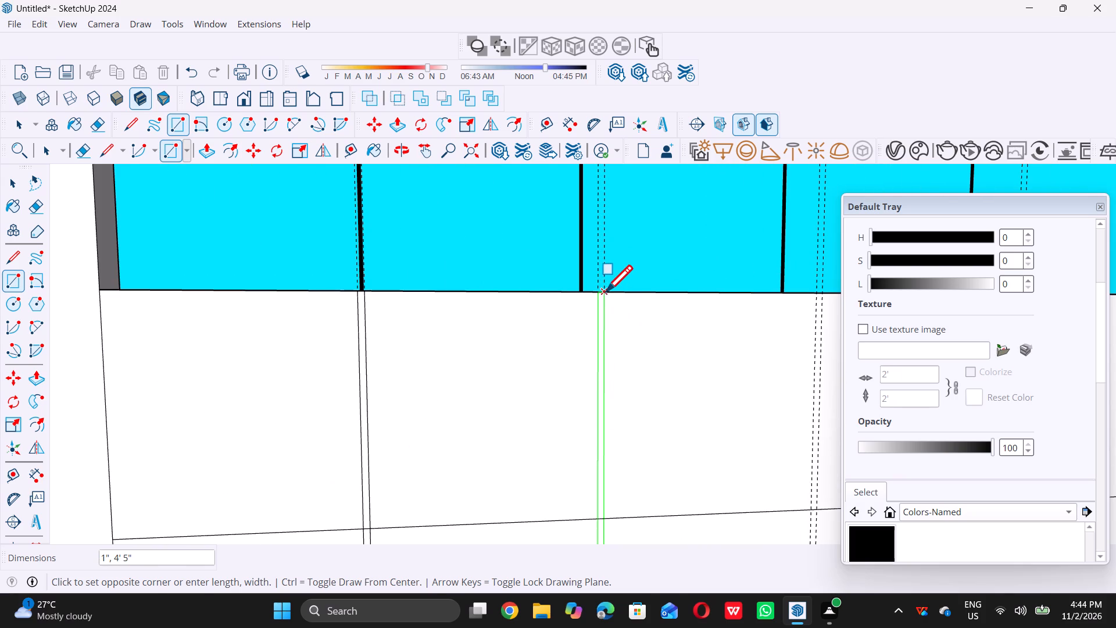
Draw a 1"-wide rectangle between the third pair of guides, from the wall band's top edge to its bottom edge.
scroll(569, 316, "down", 9)
scroll(667, 316, "up", 9)
double_click(674, 299)
scroll(671, 297, "down", 5)
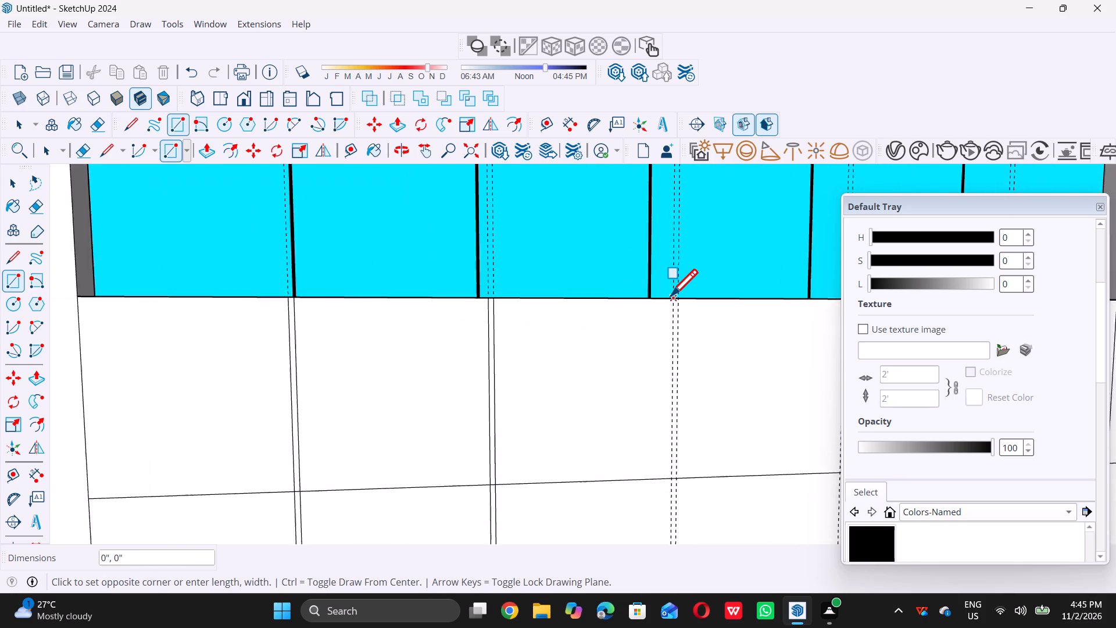
scroll(671, 295, "down", 12)
scroll(666, 386, "up", 11)
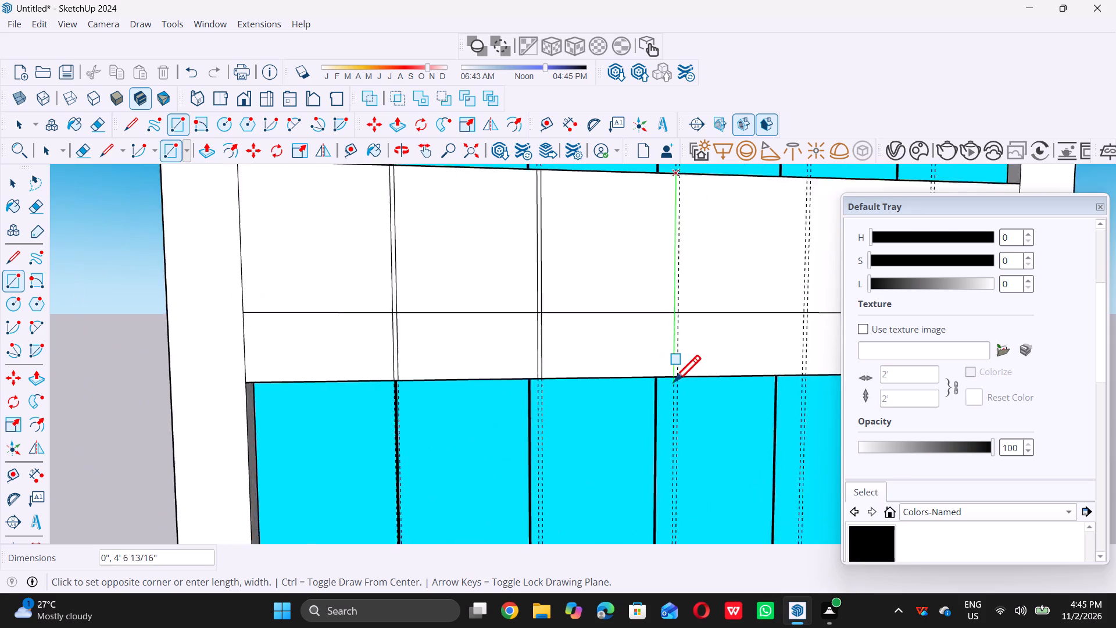
scroll(674, 381, "up", 10)
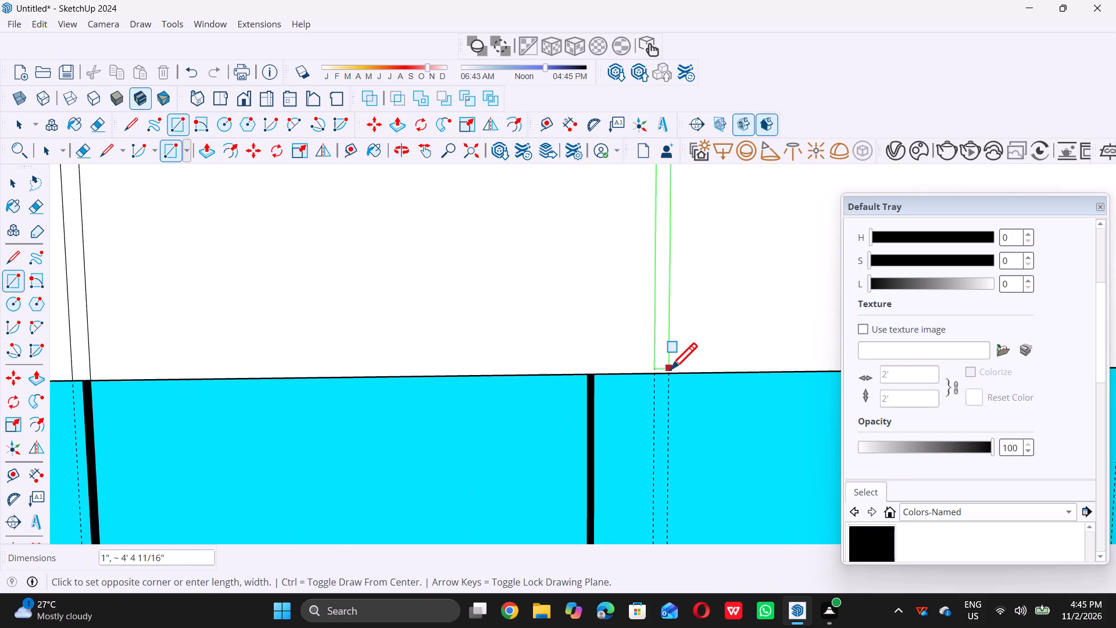
double_click(668, 374)
Draw a 1" by 4' 5" rectangle between the fourth pair of guides, from the wall band's bottom edge to its top edge.
scroll(547, 375, "down", 9)
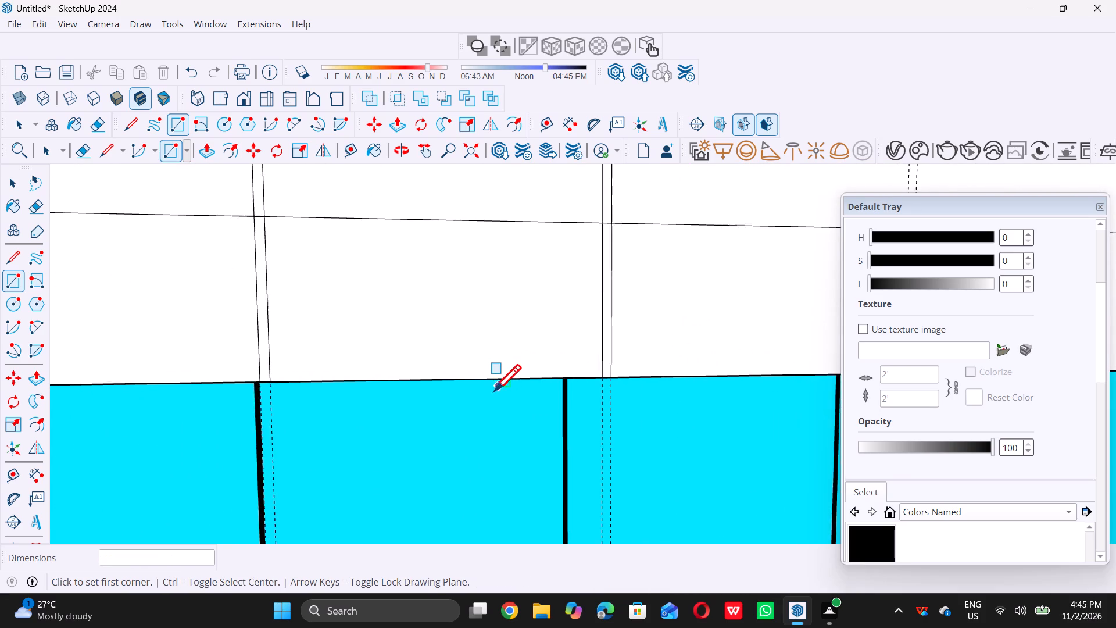
scroll(494, 391, "down", 15)
scroll(595, 363, "up", 6)
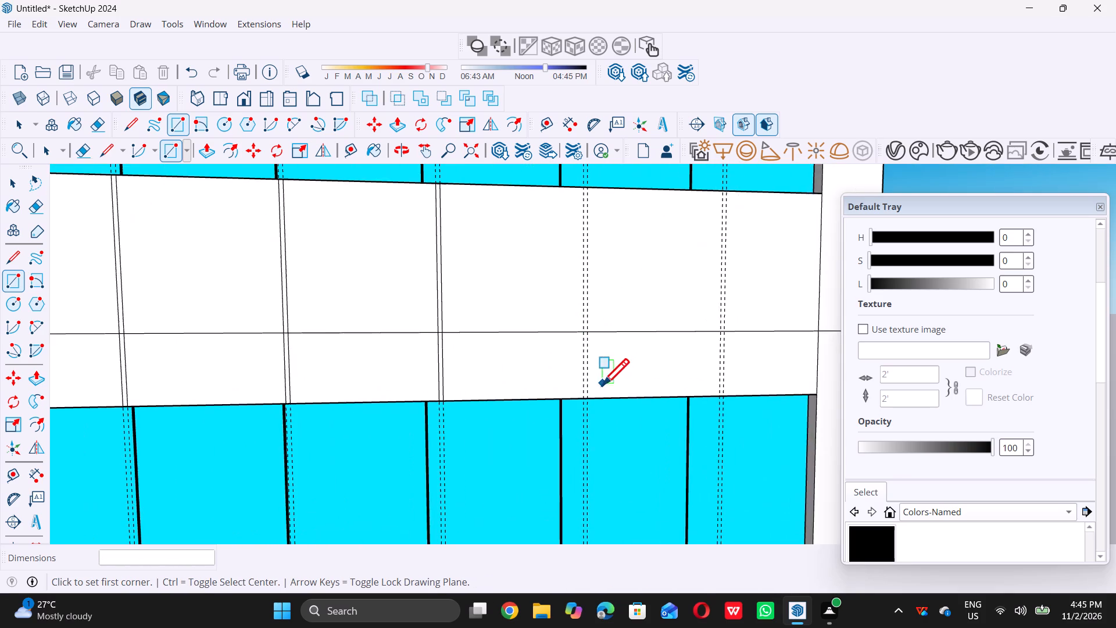
scroll(598, 392, "up", 11)
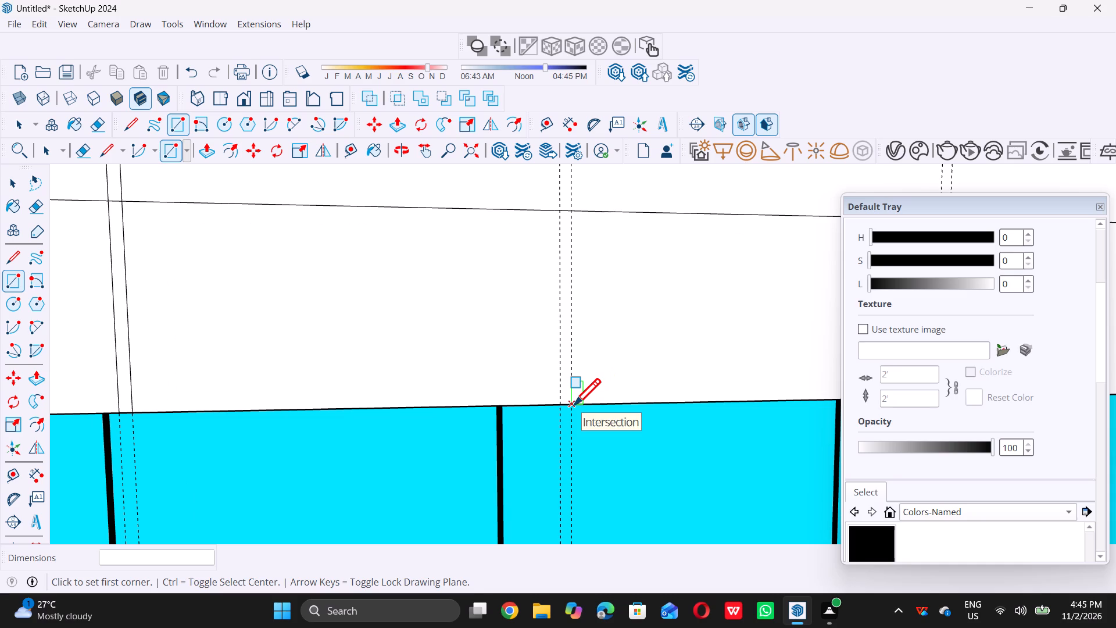
left_click(573, 404)
scroll(572, 402, "down", 11)
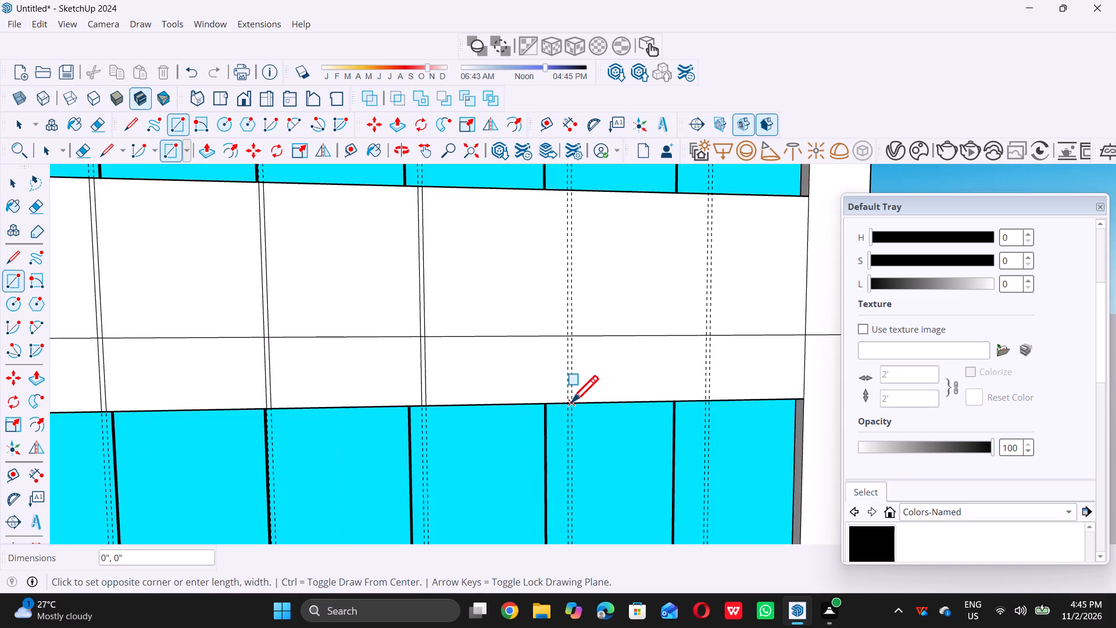
scroll(571, 402, "down", 4)
scroll(571, 265, "up", 15)
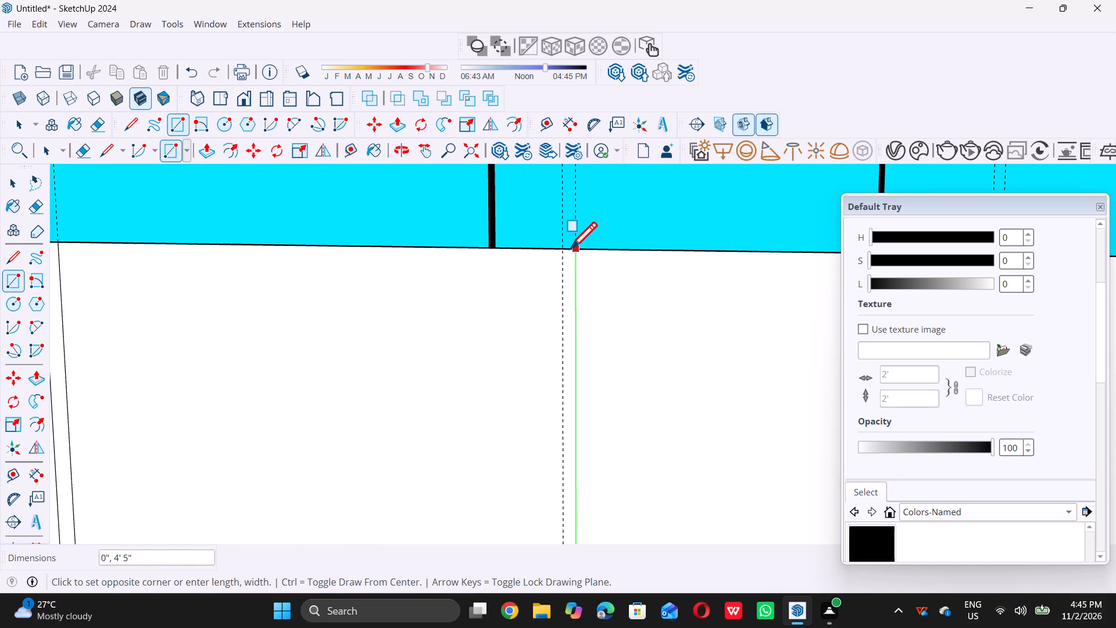
triple_click(565, 248)
left_click(565, 248)
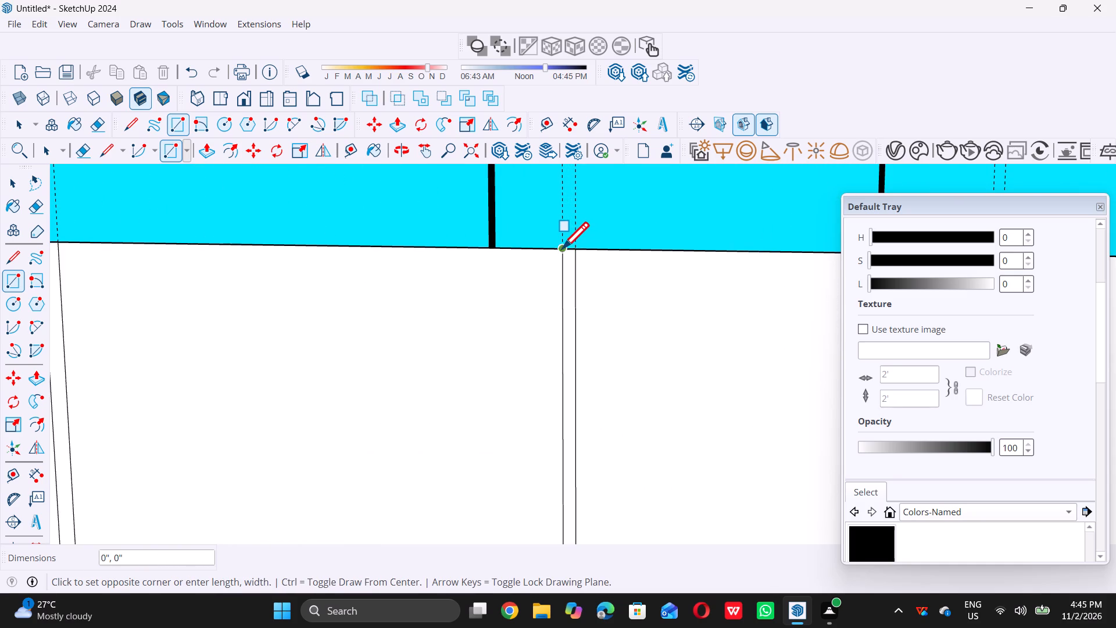
scroll(478, 290, "down", 7)
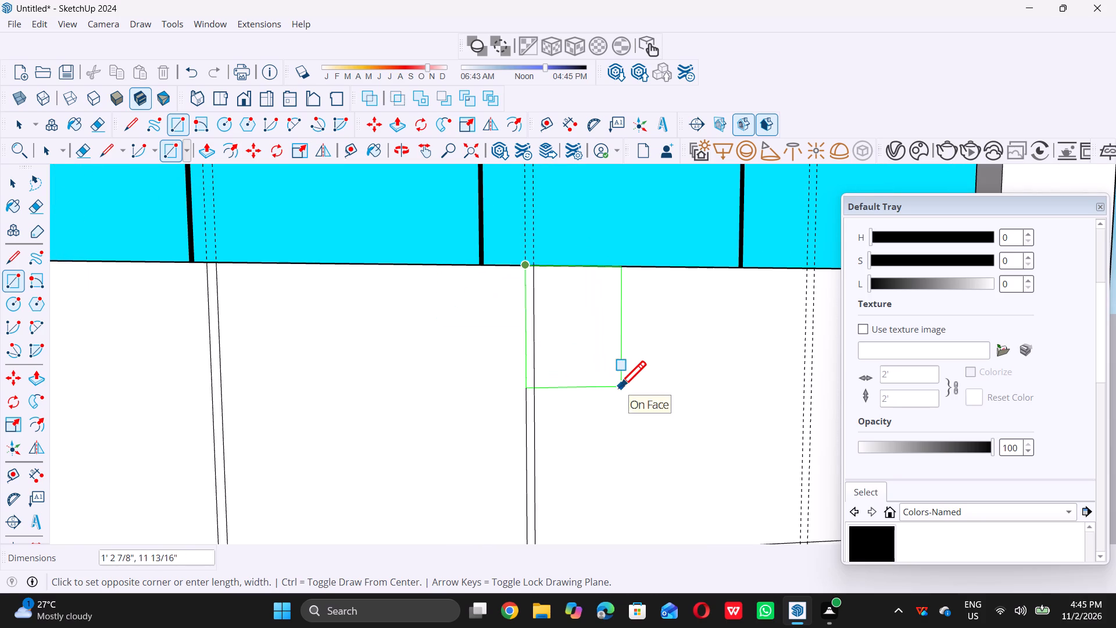
key("space")
Draw a 1" by 4' 5" rectangle between the fifth pair of guides on the wall band, from bottom edge to top edge, and leave the Rectangle tool.
key("r")
scroll(561, 389, "down", 11)
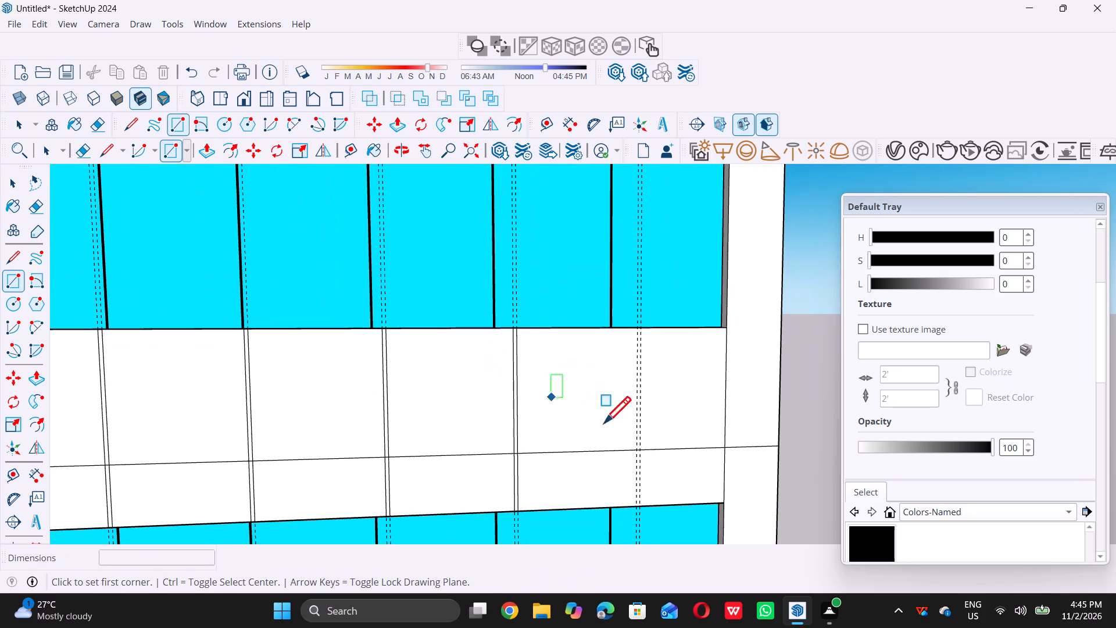
scroll(637, 434, "up", 6)
scroll(575, 399, "down", 14)
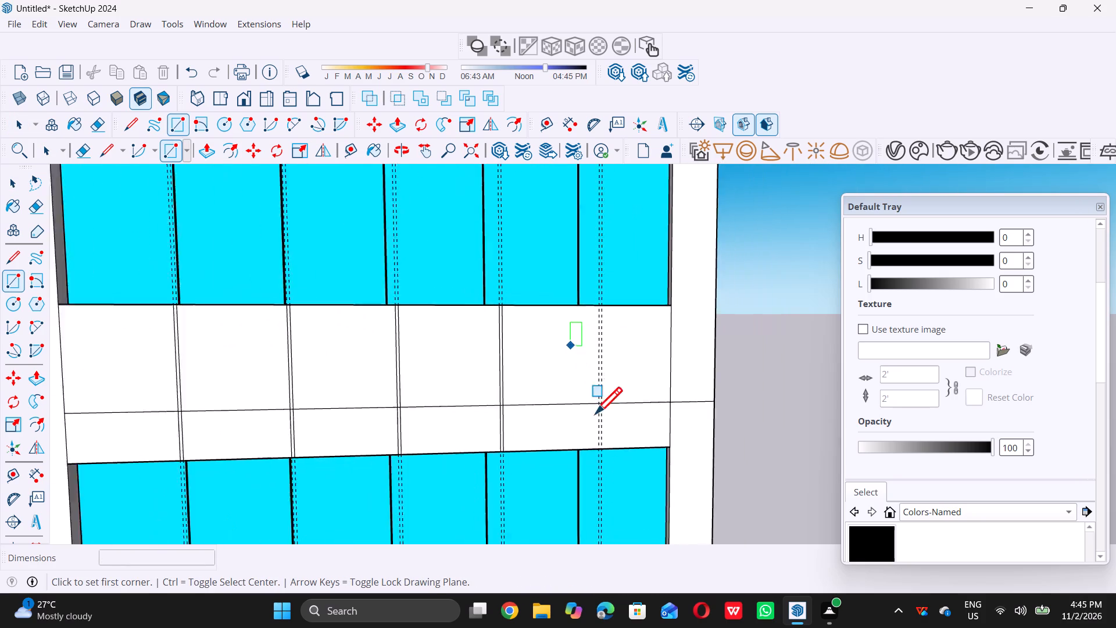
scroll(604, 438, "up", 15)
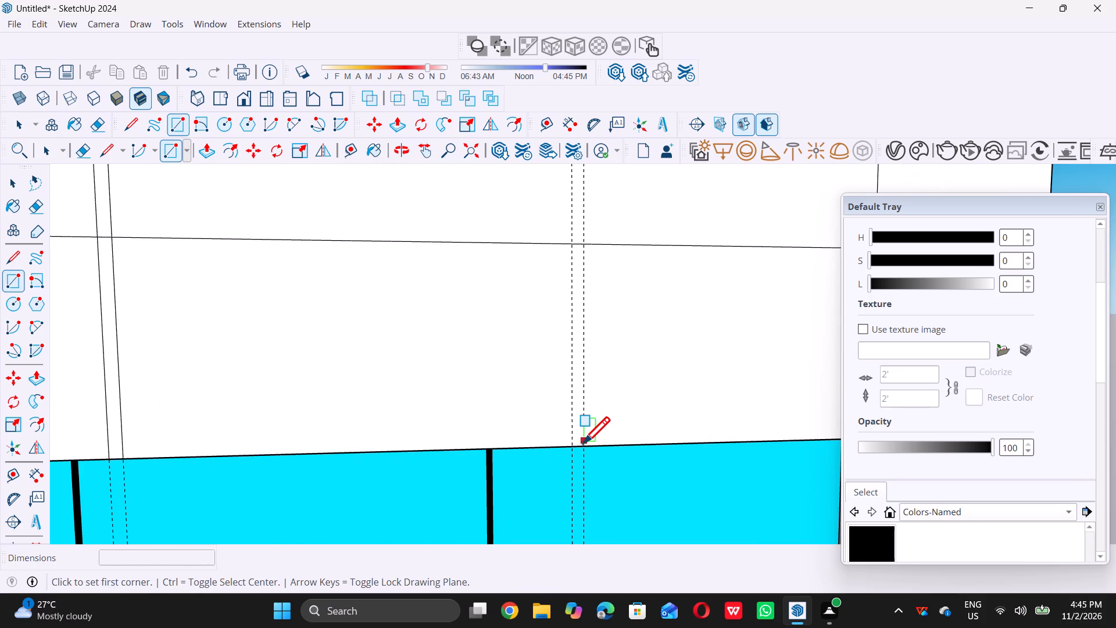
double_click(585, 444)
scroll(585, 445, "down", 17)
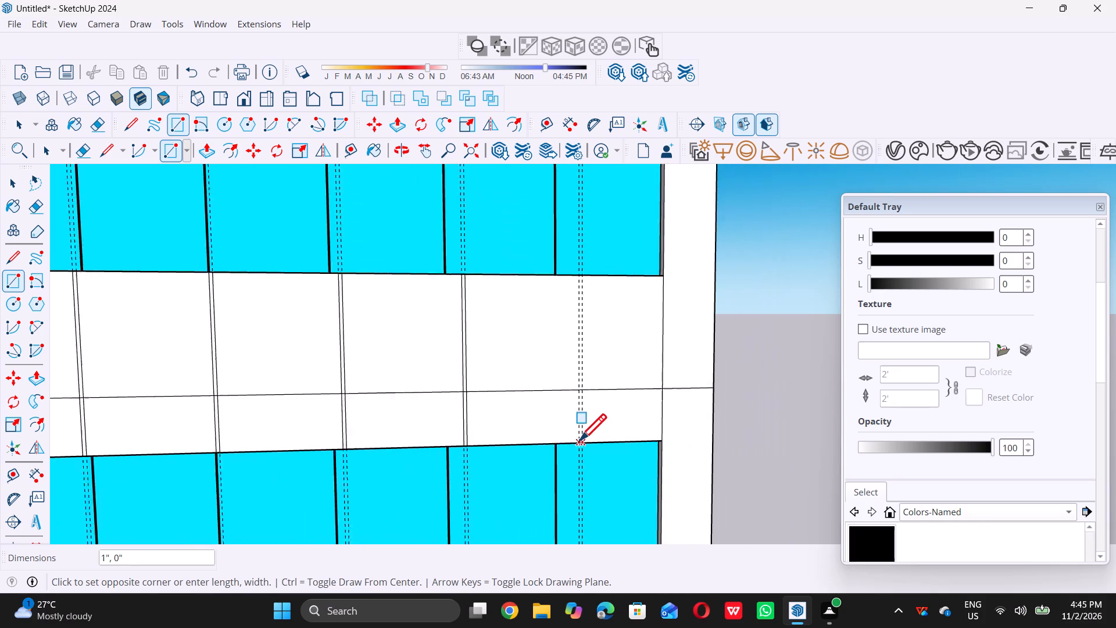
scroll(580, 440, "down", 4)
scroll(584, 348, "up", 10)
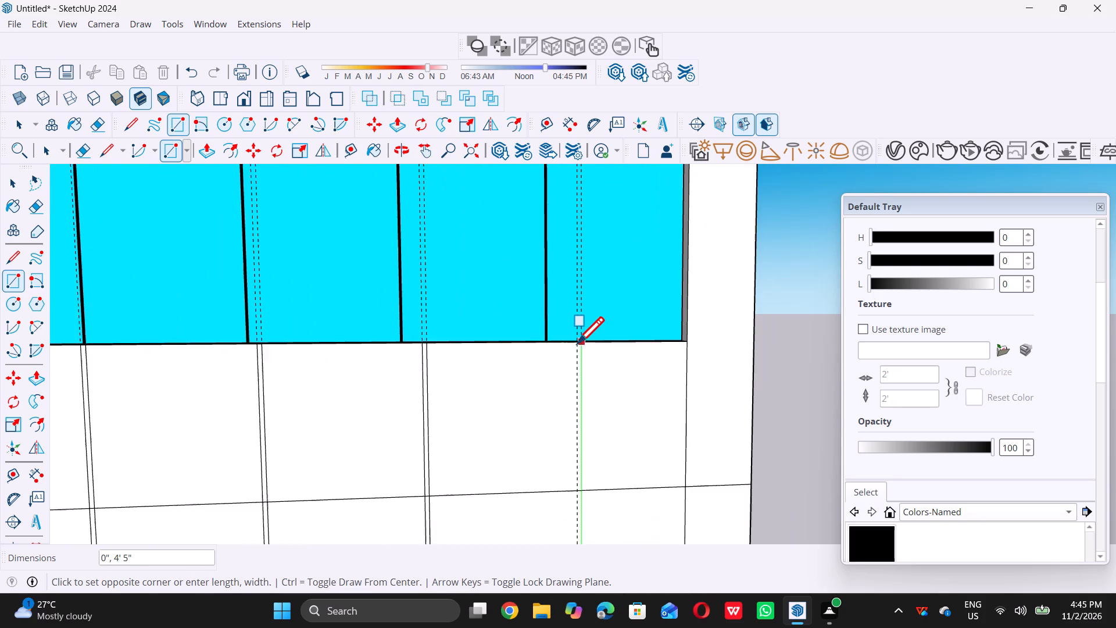
scroll(577, 342, "up", 4)
left_click(577, 340)
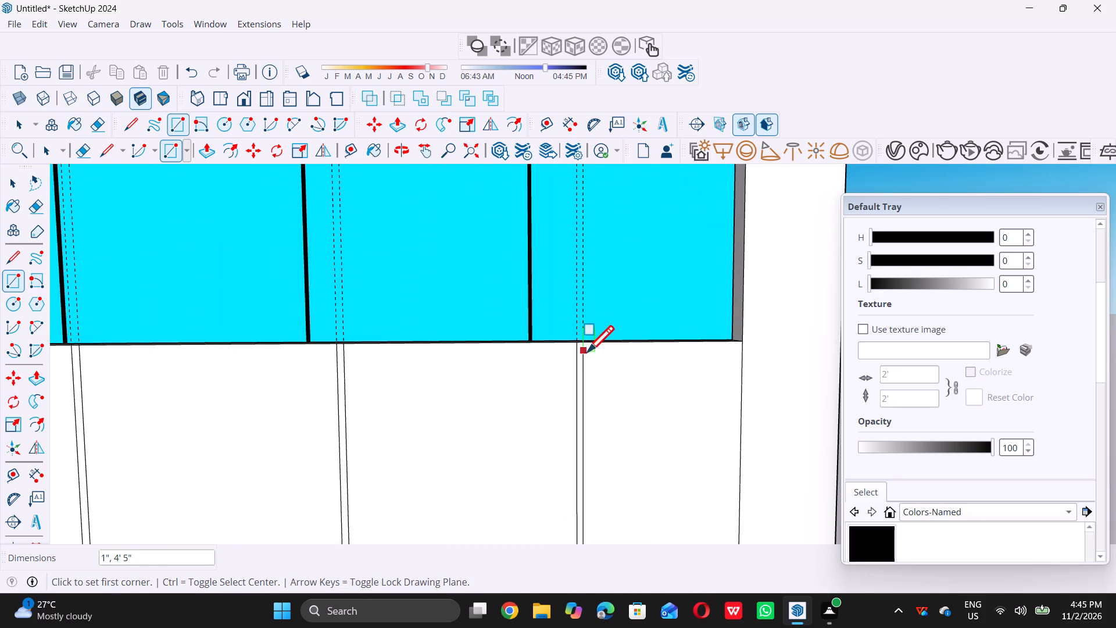
key("space")
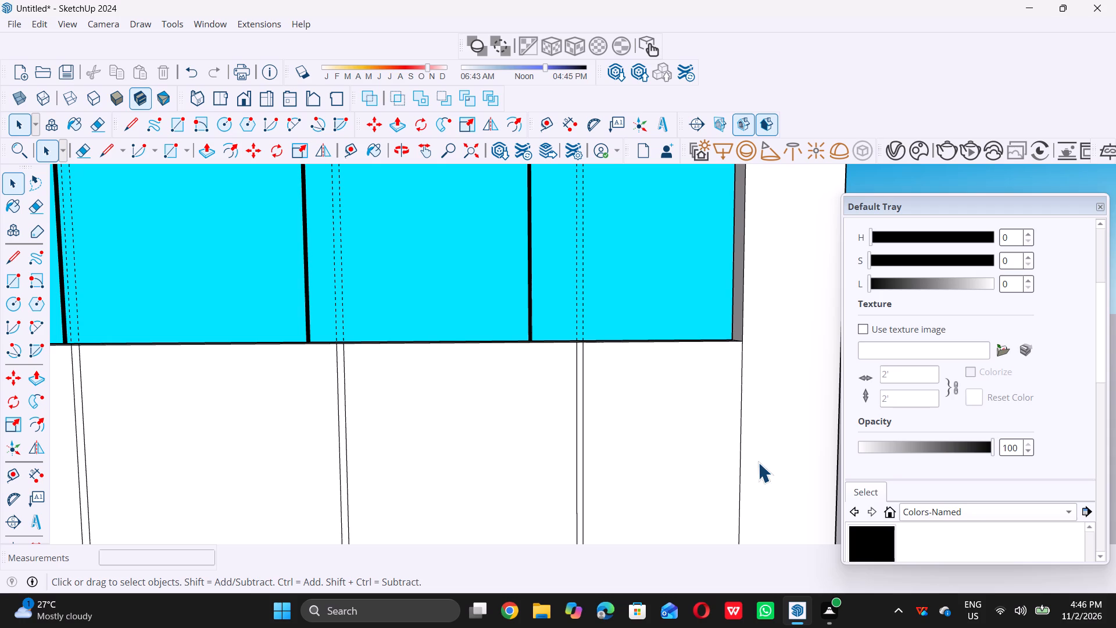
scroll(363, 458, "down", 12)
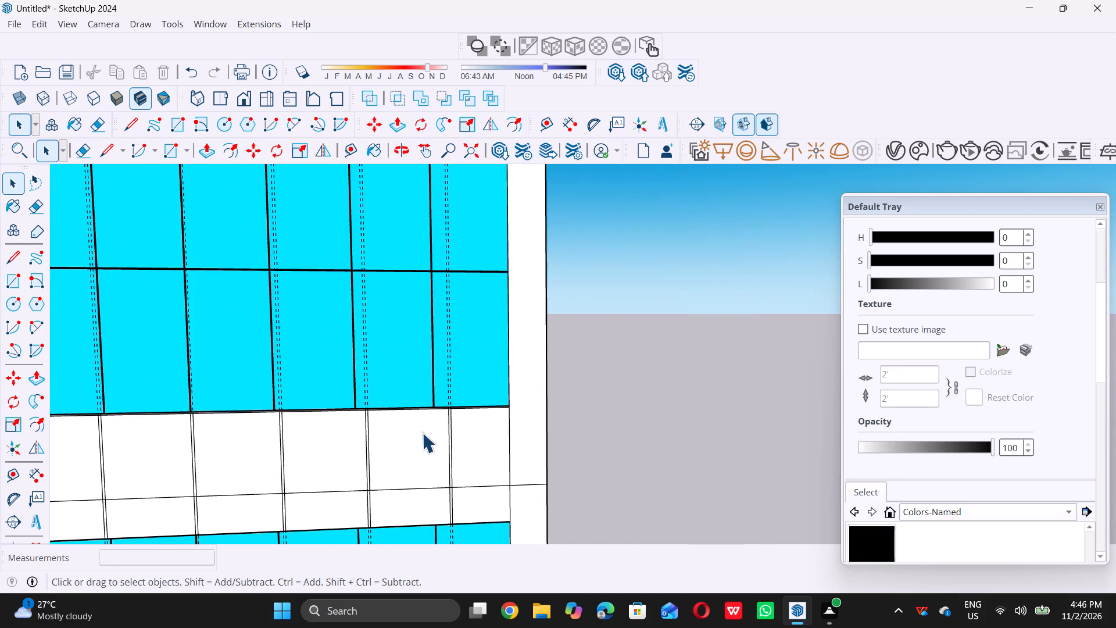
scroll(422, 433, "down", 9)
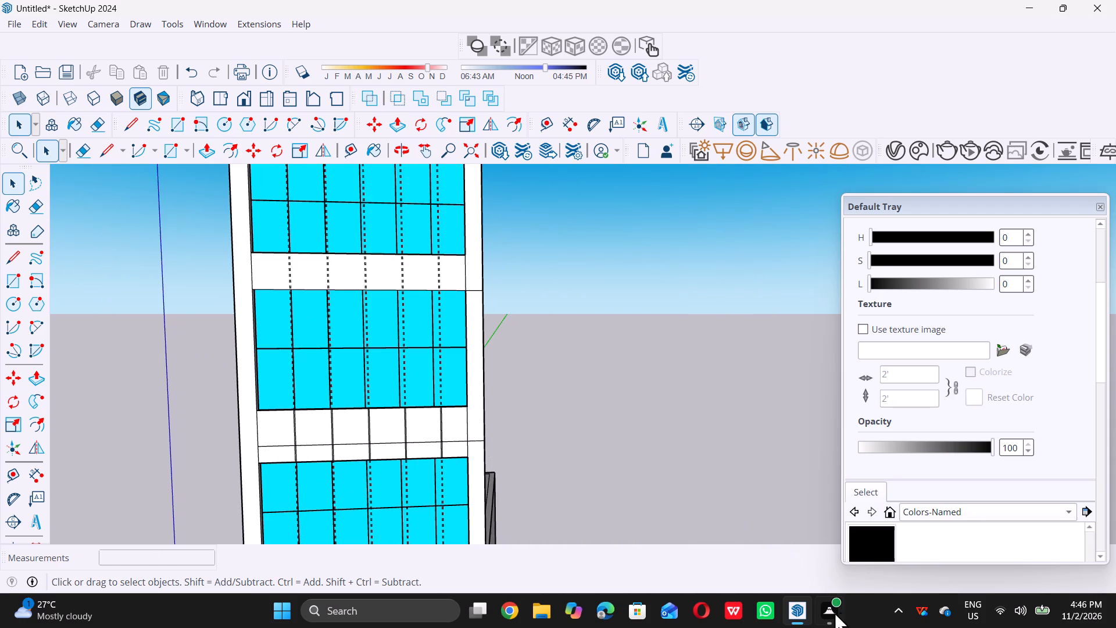